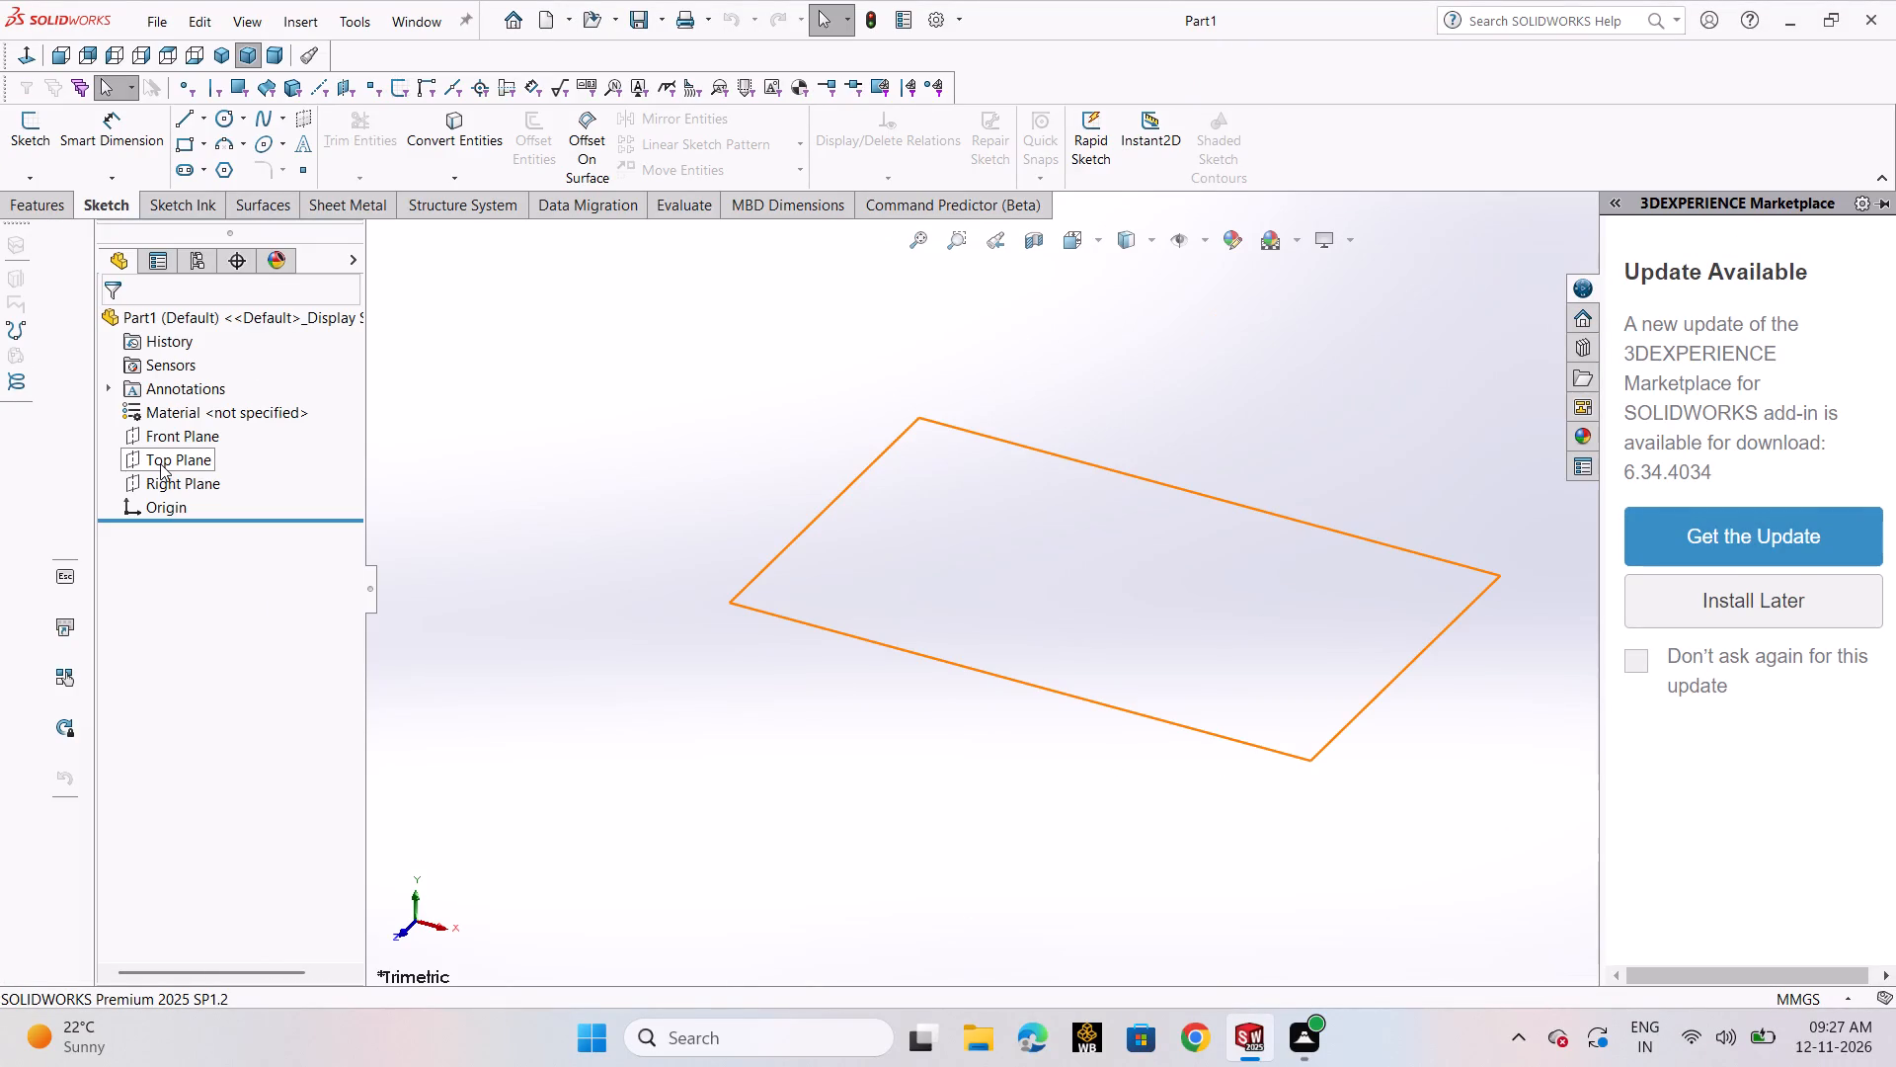
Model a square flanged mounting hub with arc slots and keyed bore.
Start a sketch on the Right Plane and draw a vertical midpoint line about 190 mm long, centred on the origin.
{"action": "left_click", "coordinate": [160, 463]}
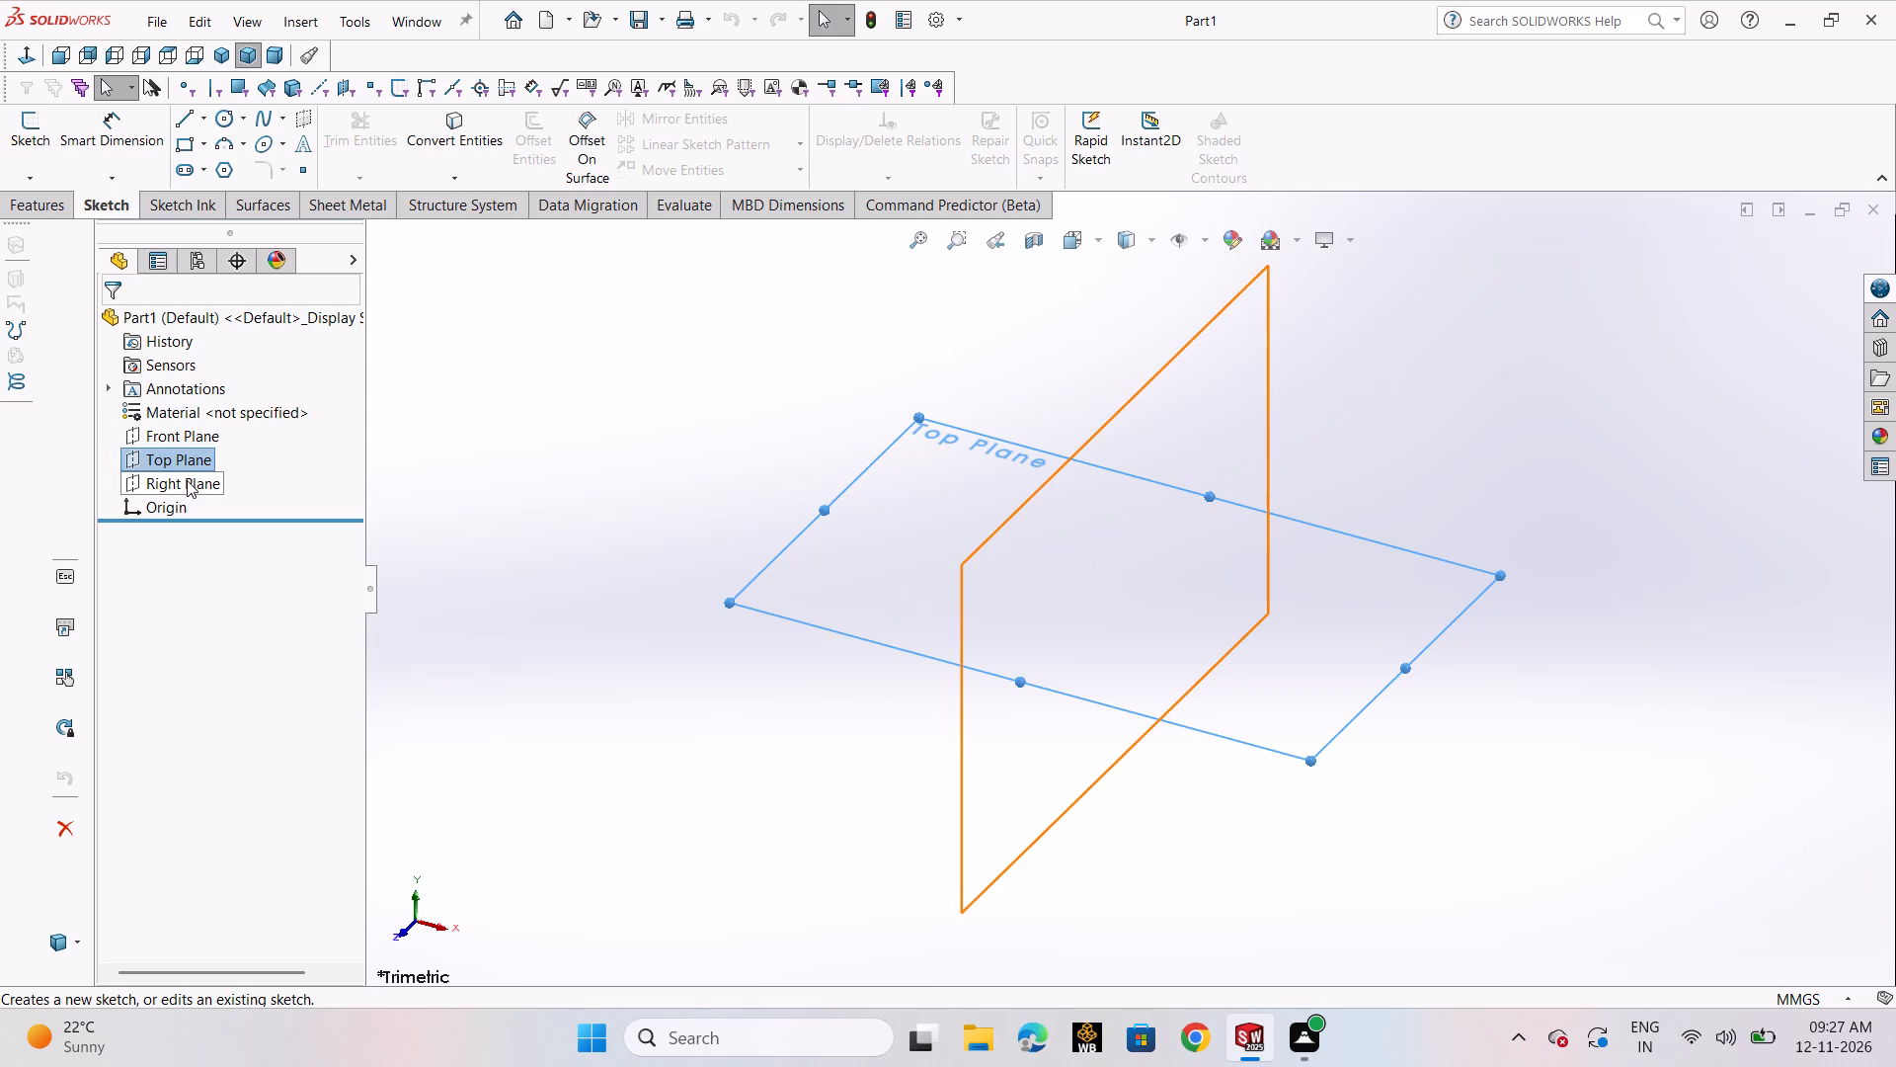
{"action": "left_click", "coordinate": [192, 474]}
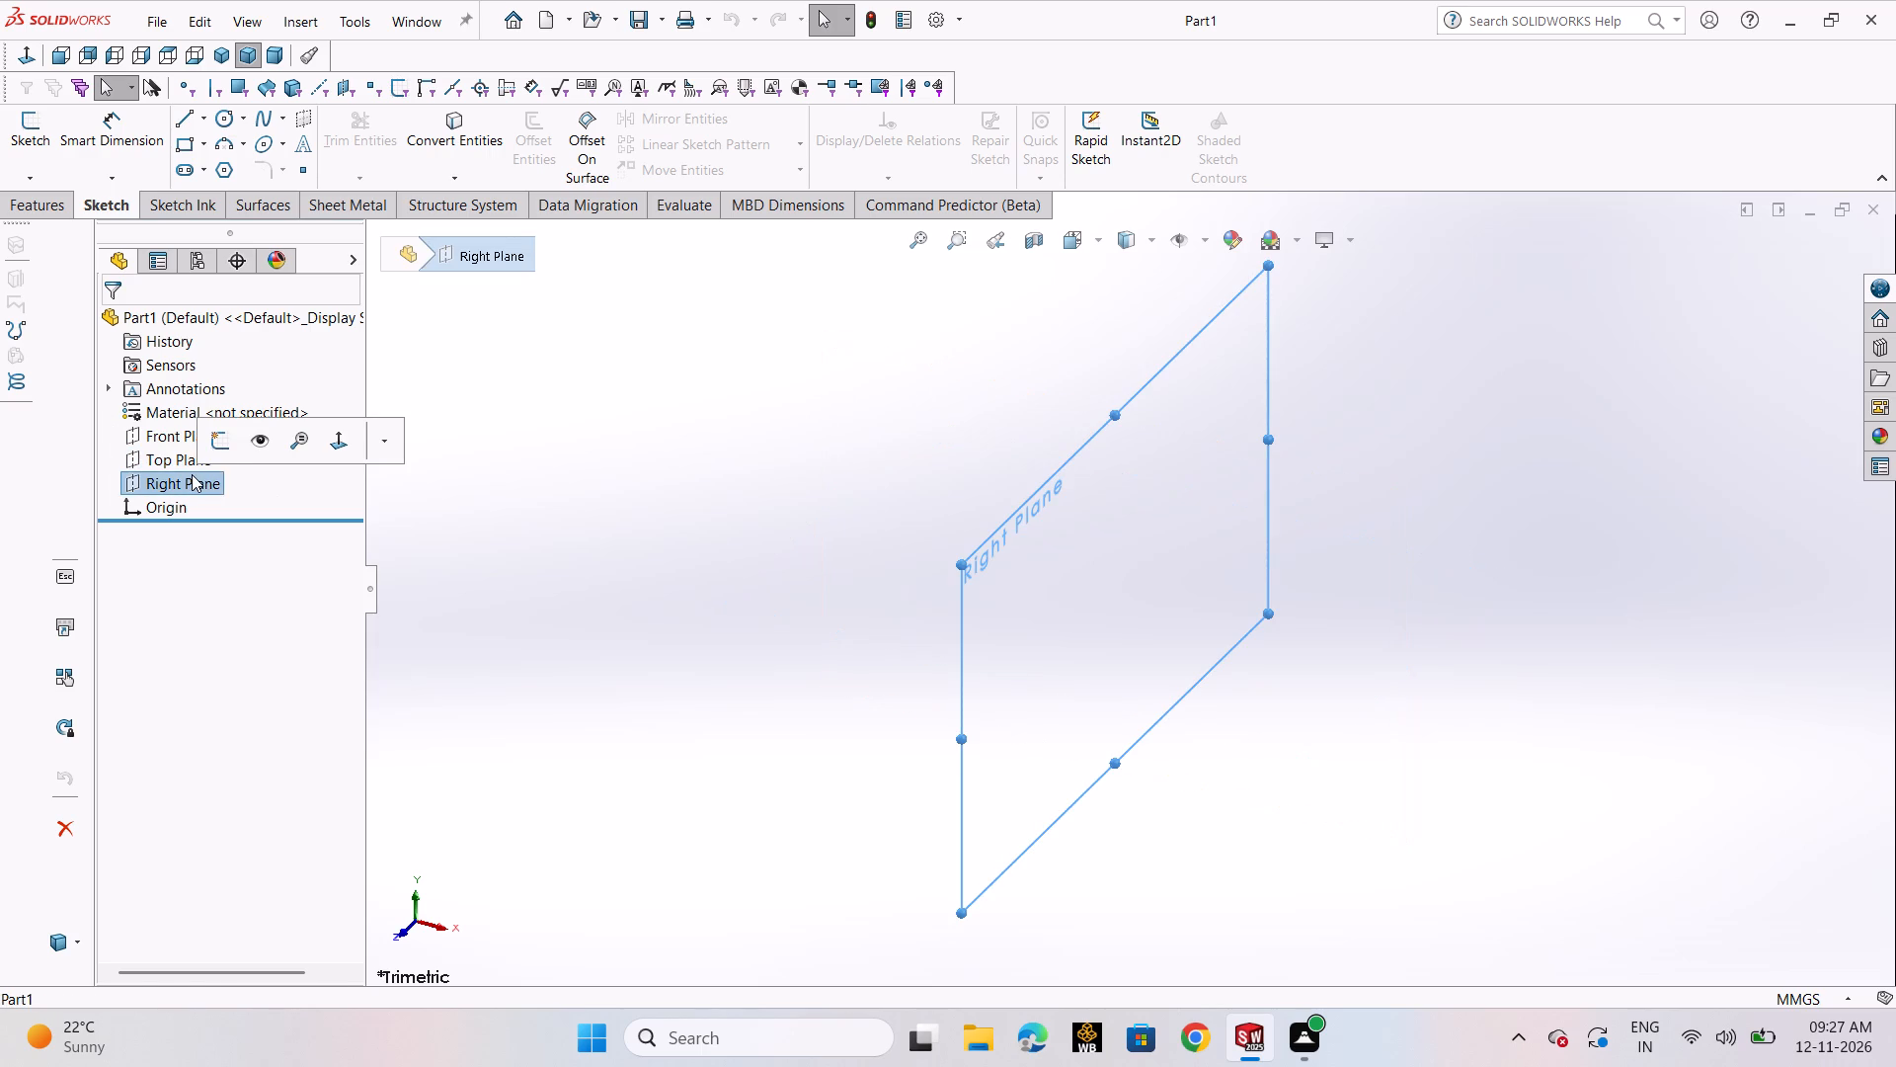
{"action": "left_click", "coordinate": [224, 453]}
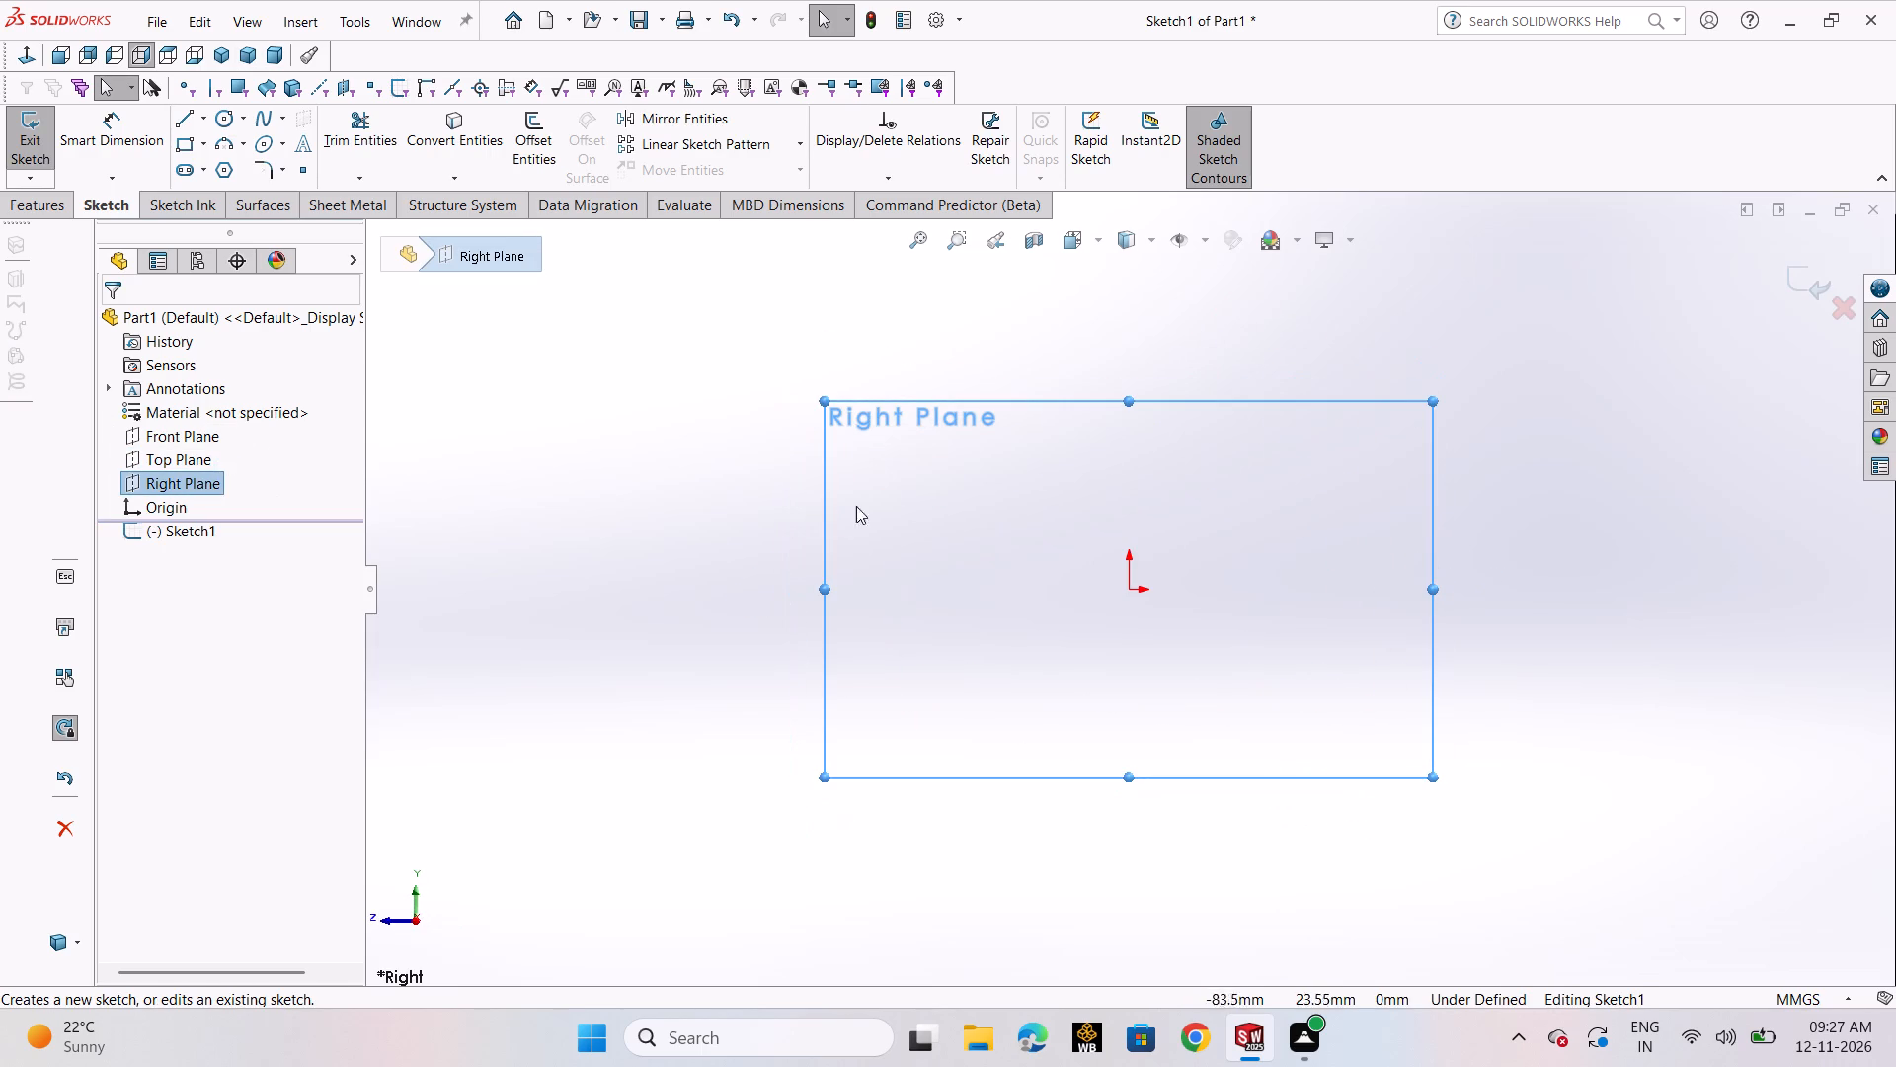
{"action": "scroll", "coordinate": [939, 489], "scroll_direction": "up", "scroll_amount": 2}
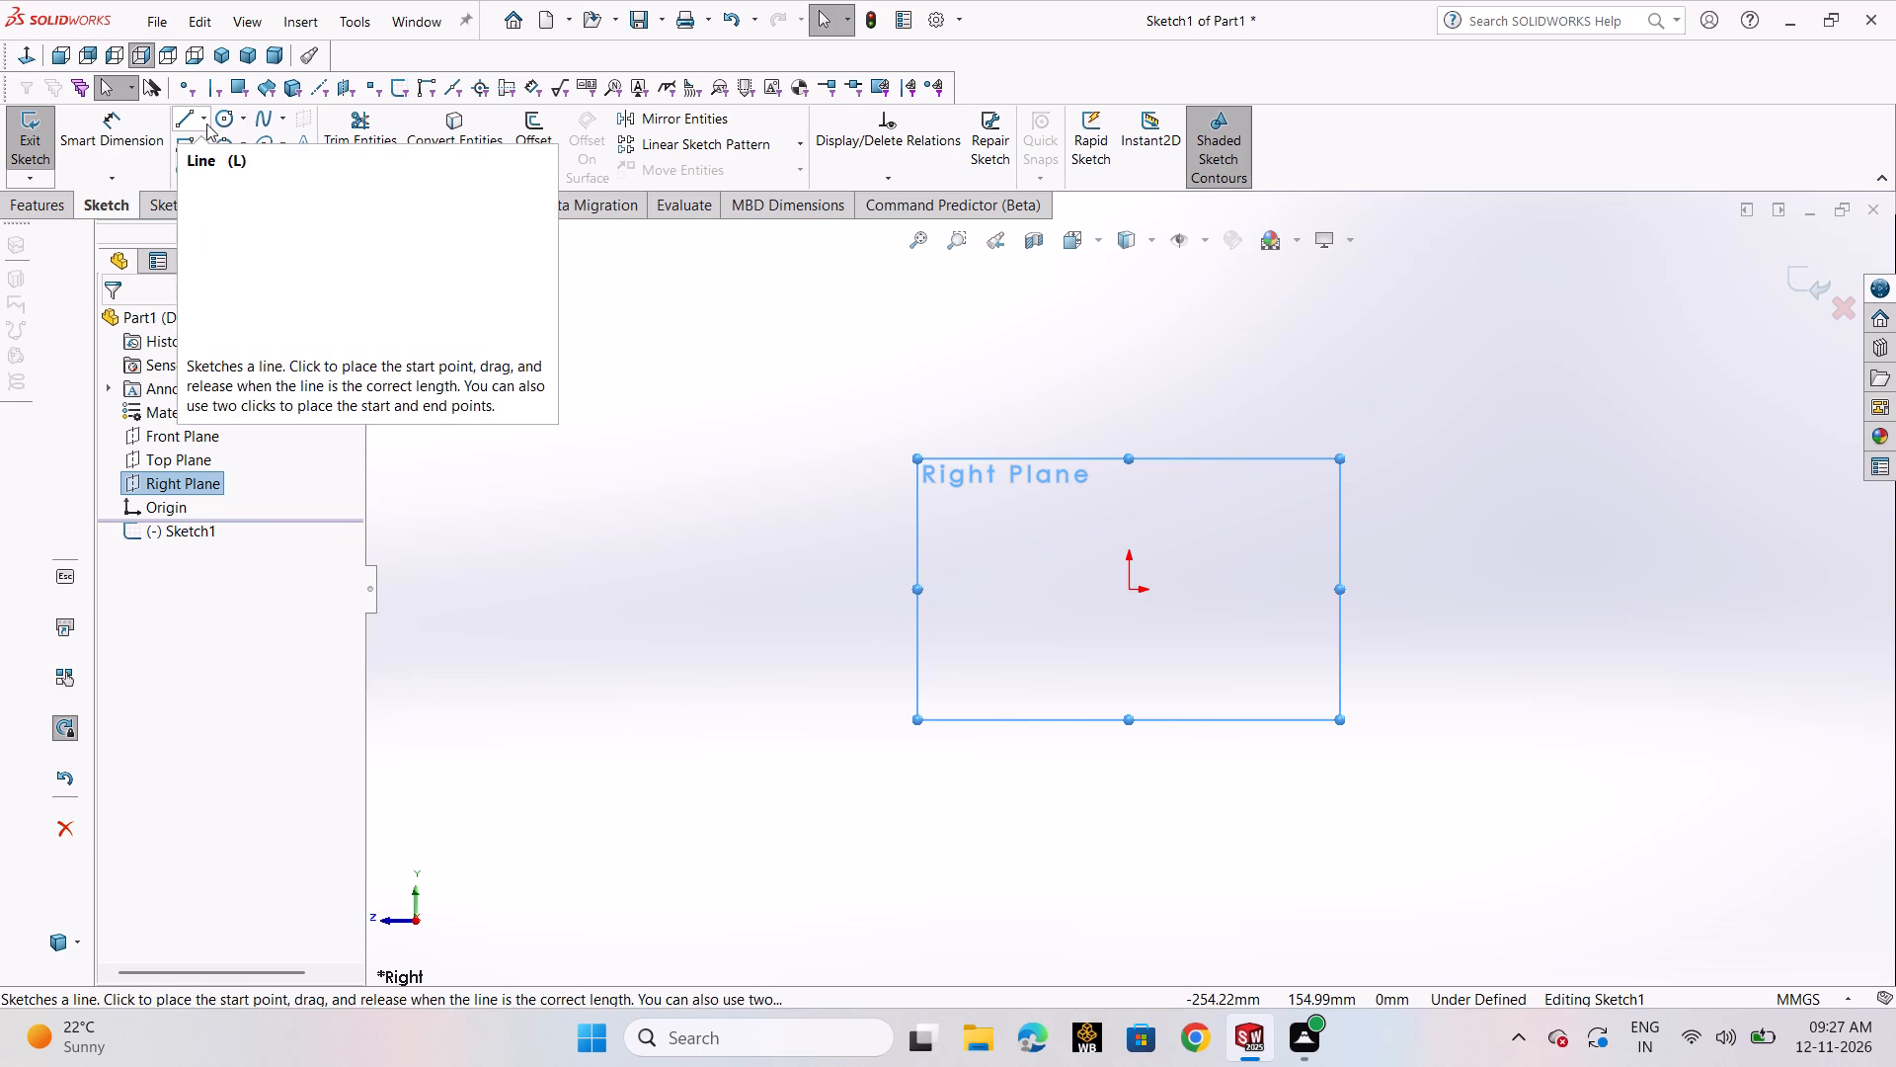
{"action": "left_click", "coordinate": [206, 123]}
{"action": "left_click", "coordinate": [215, 185]}
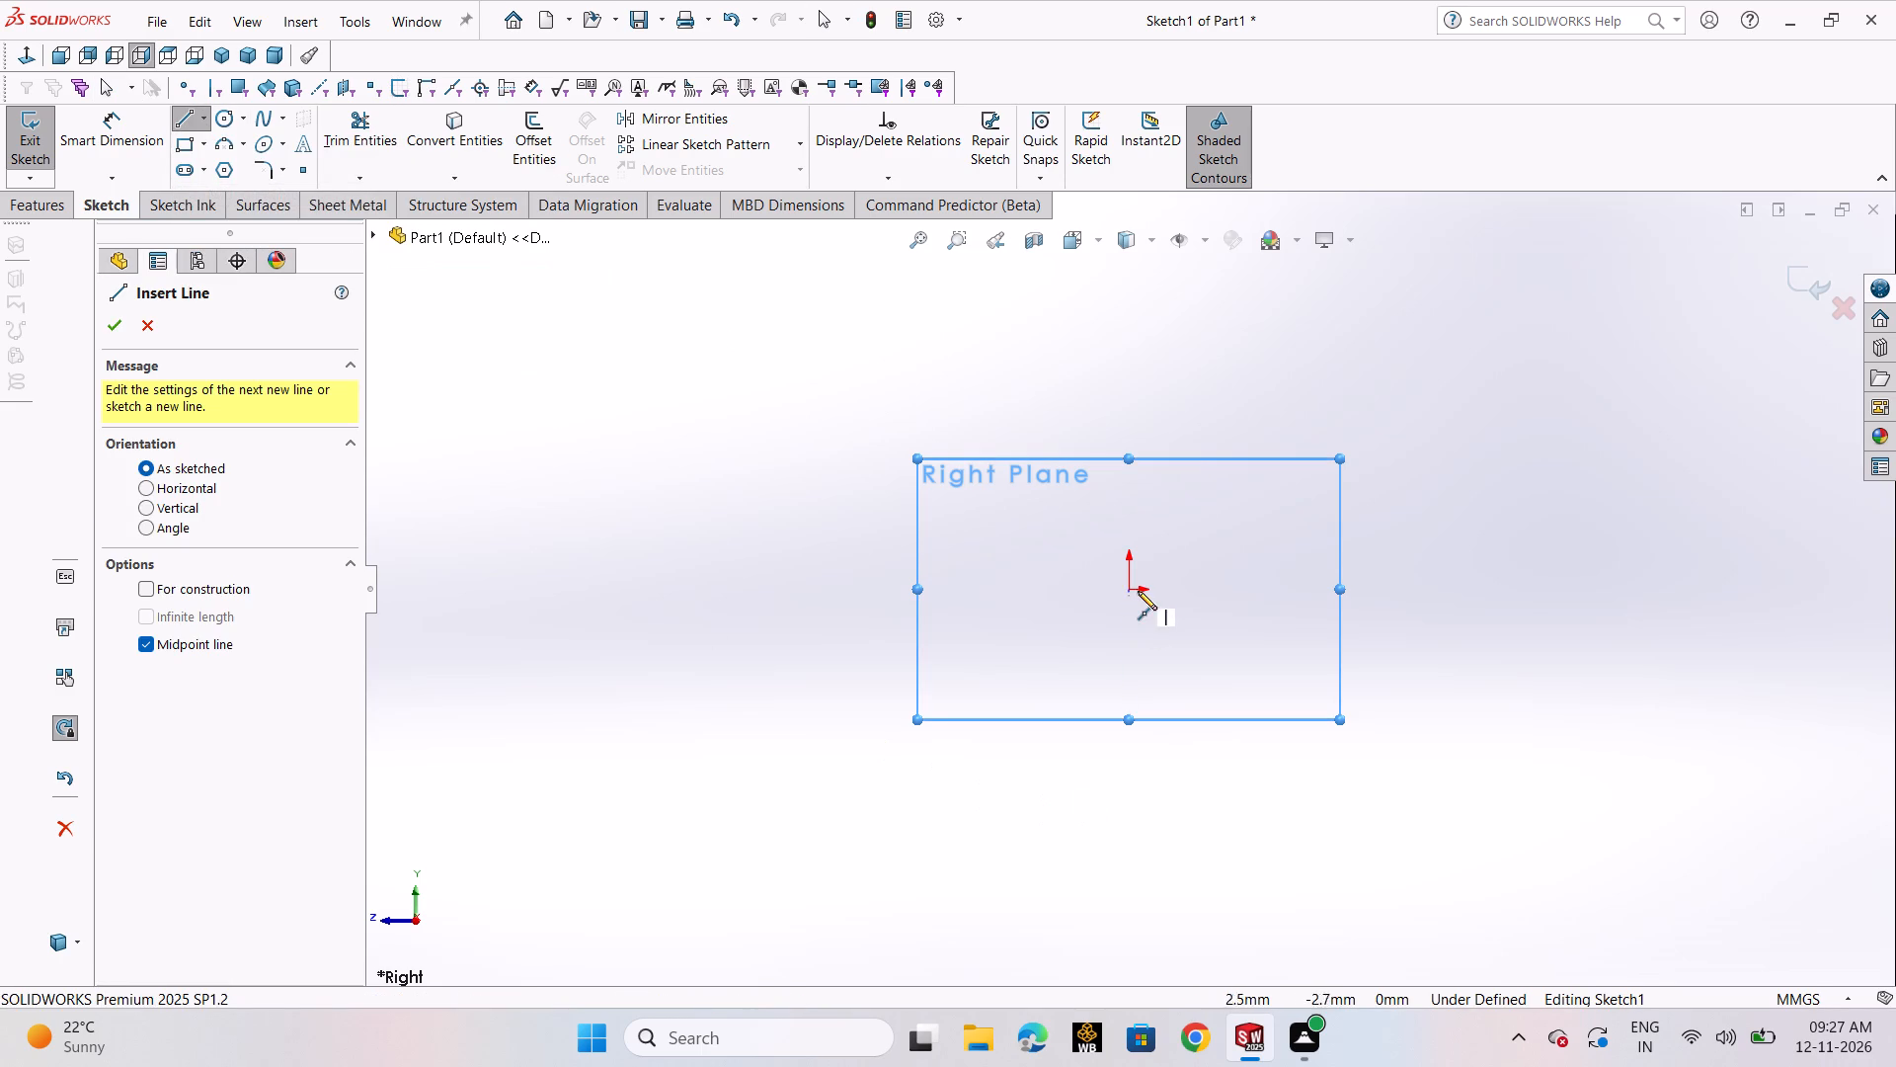
{"action": "left_click", "coordinate": [1131, 586]}
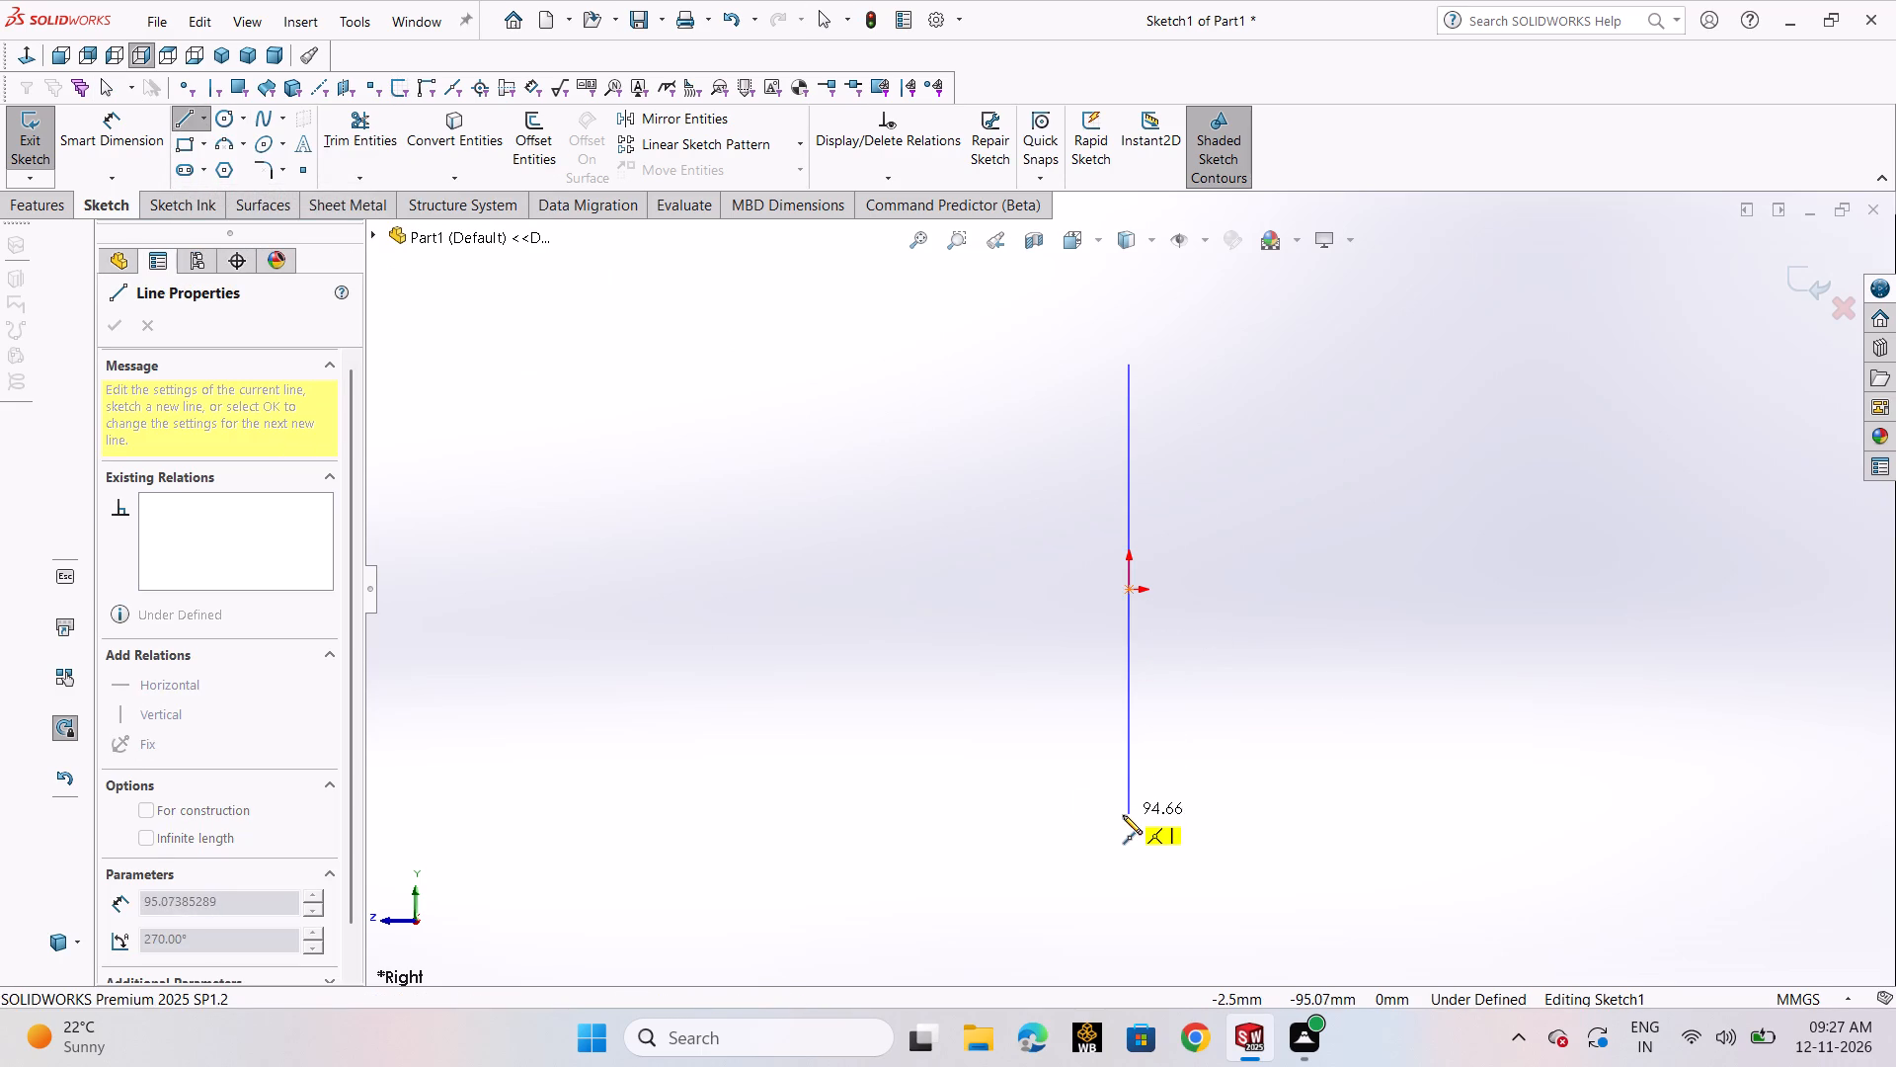
{"action": "left_click", "coordinate": [1123, 815]}
{"action": "right_click", "coordinate": [1123, 815]}
{"action": "left_click", "coordinate": [1145, 818]}
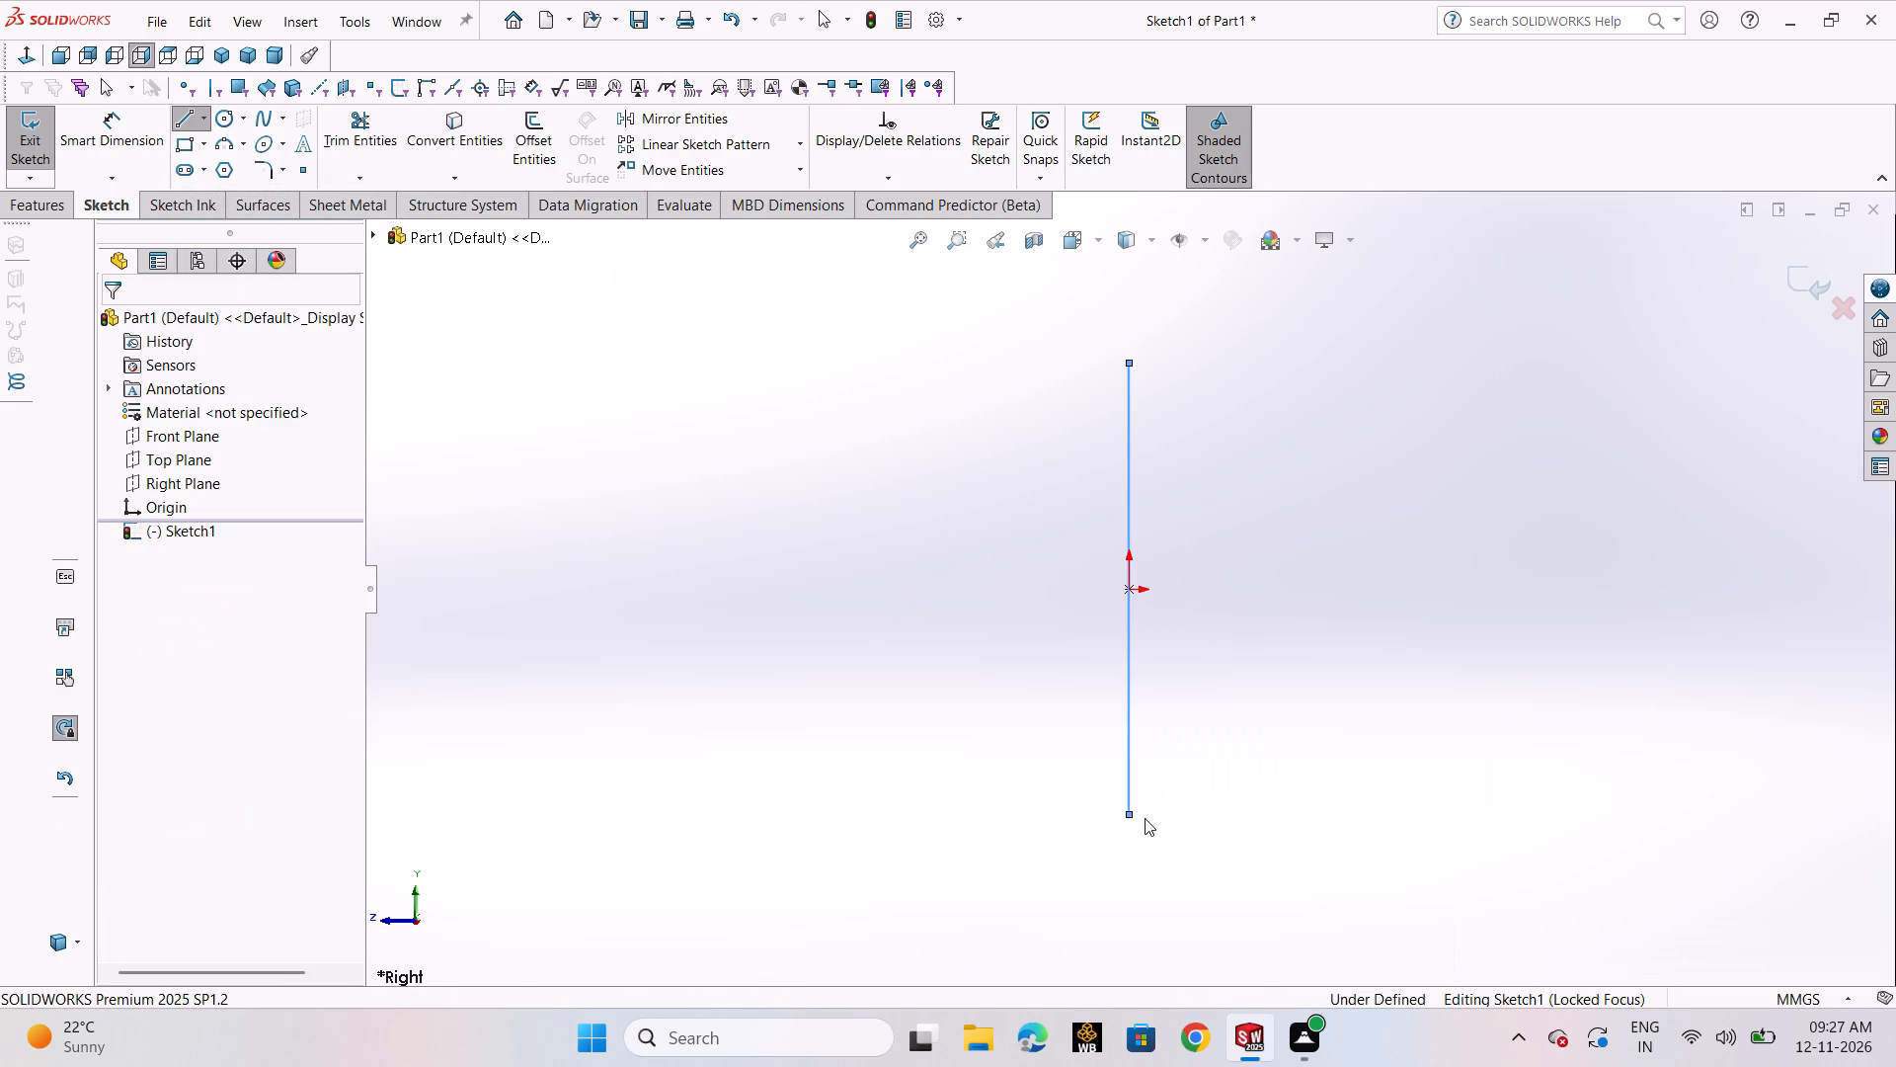
{"action": "left_click", "coordinate": [1133, 724]}
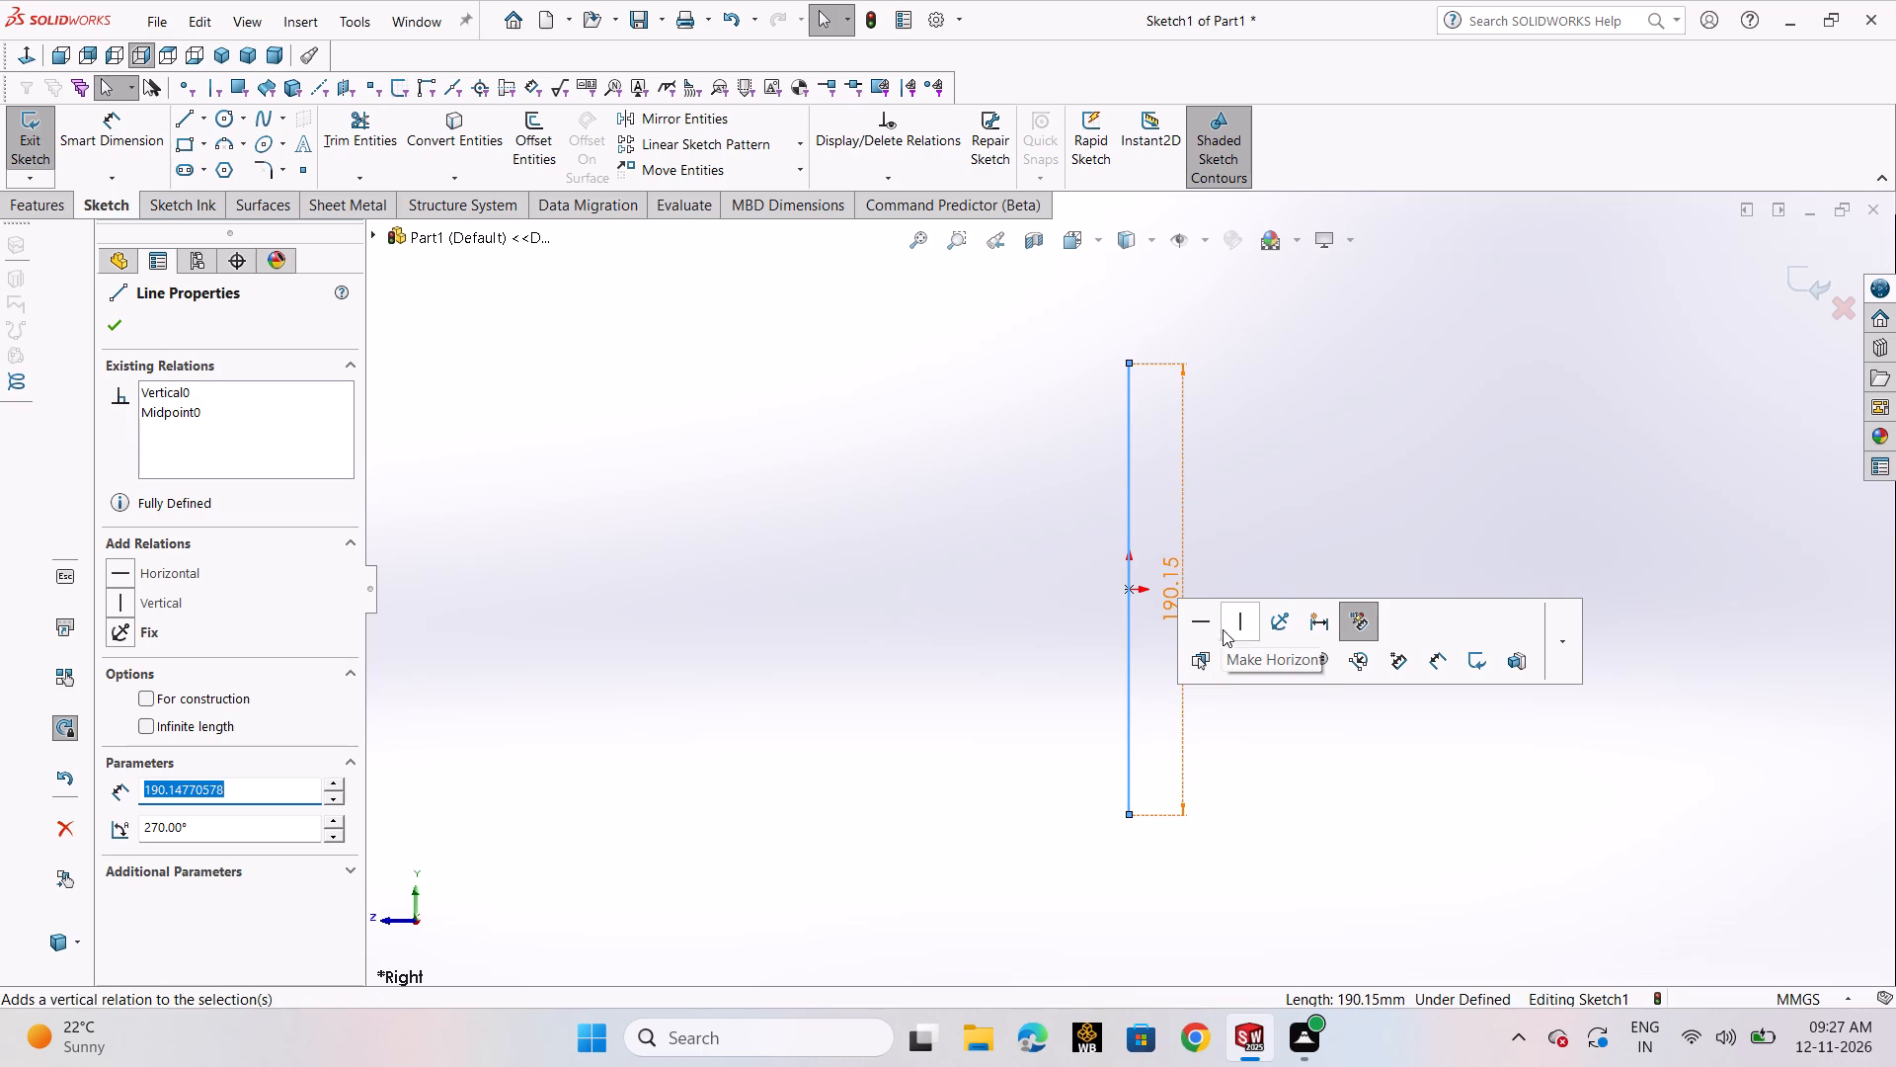
{"action": "left_click", "coordinate": [1234, 629]}
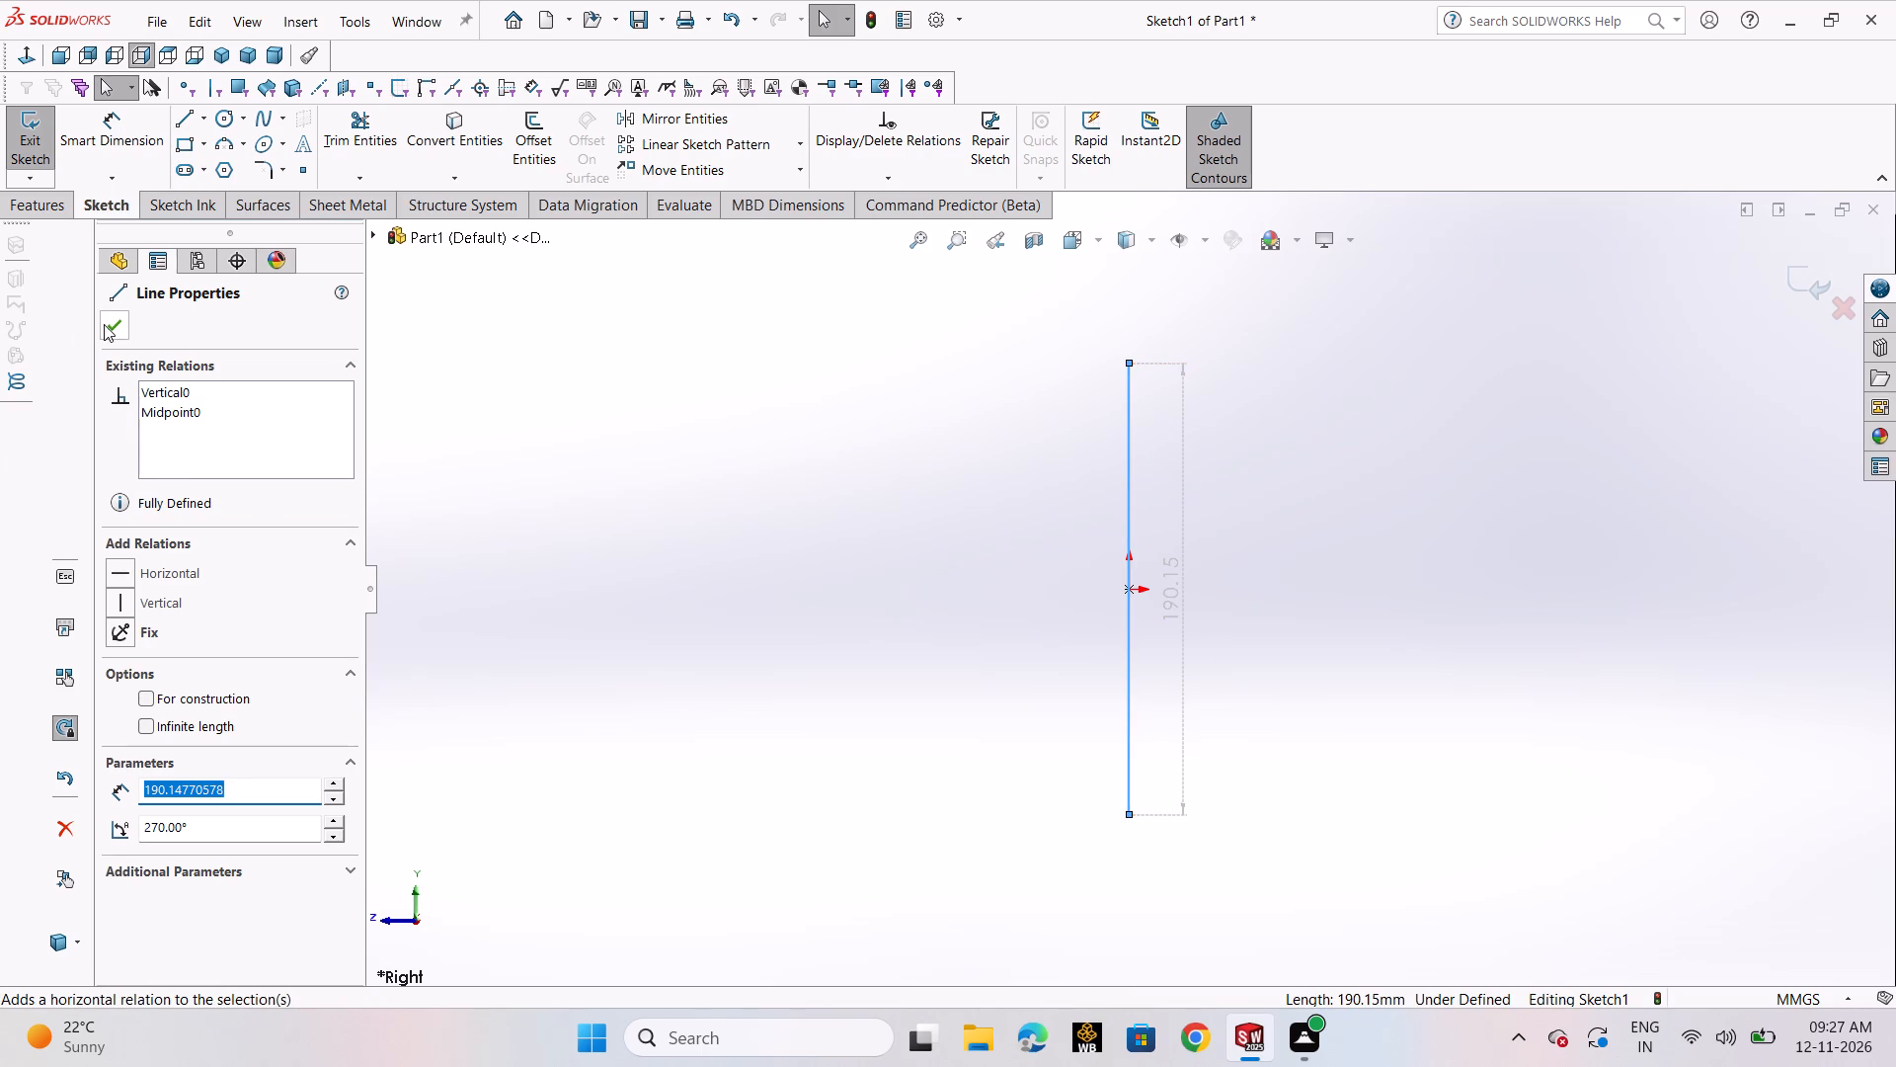
{"action": "left_click", "coordinate": [104, 324]}
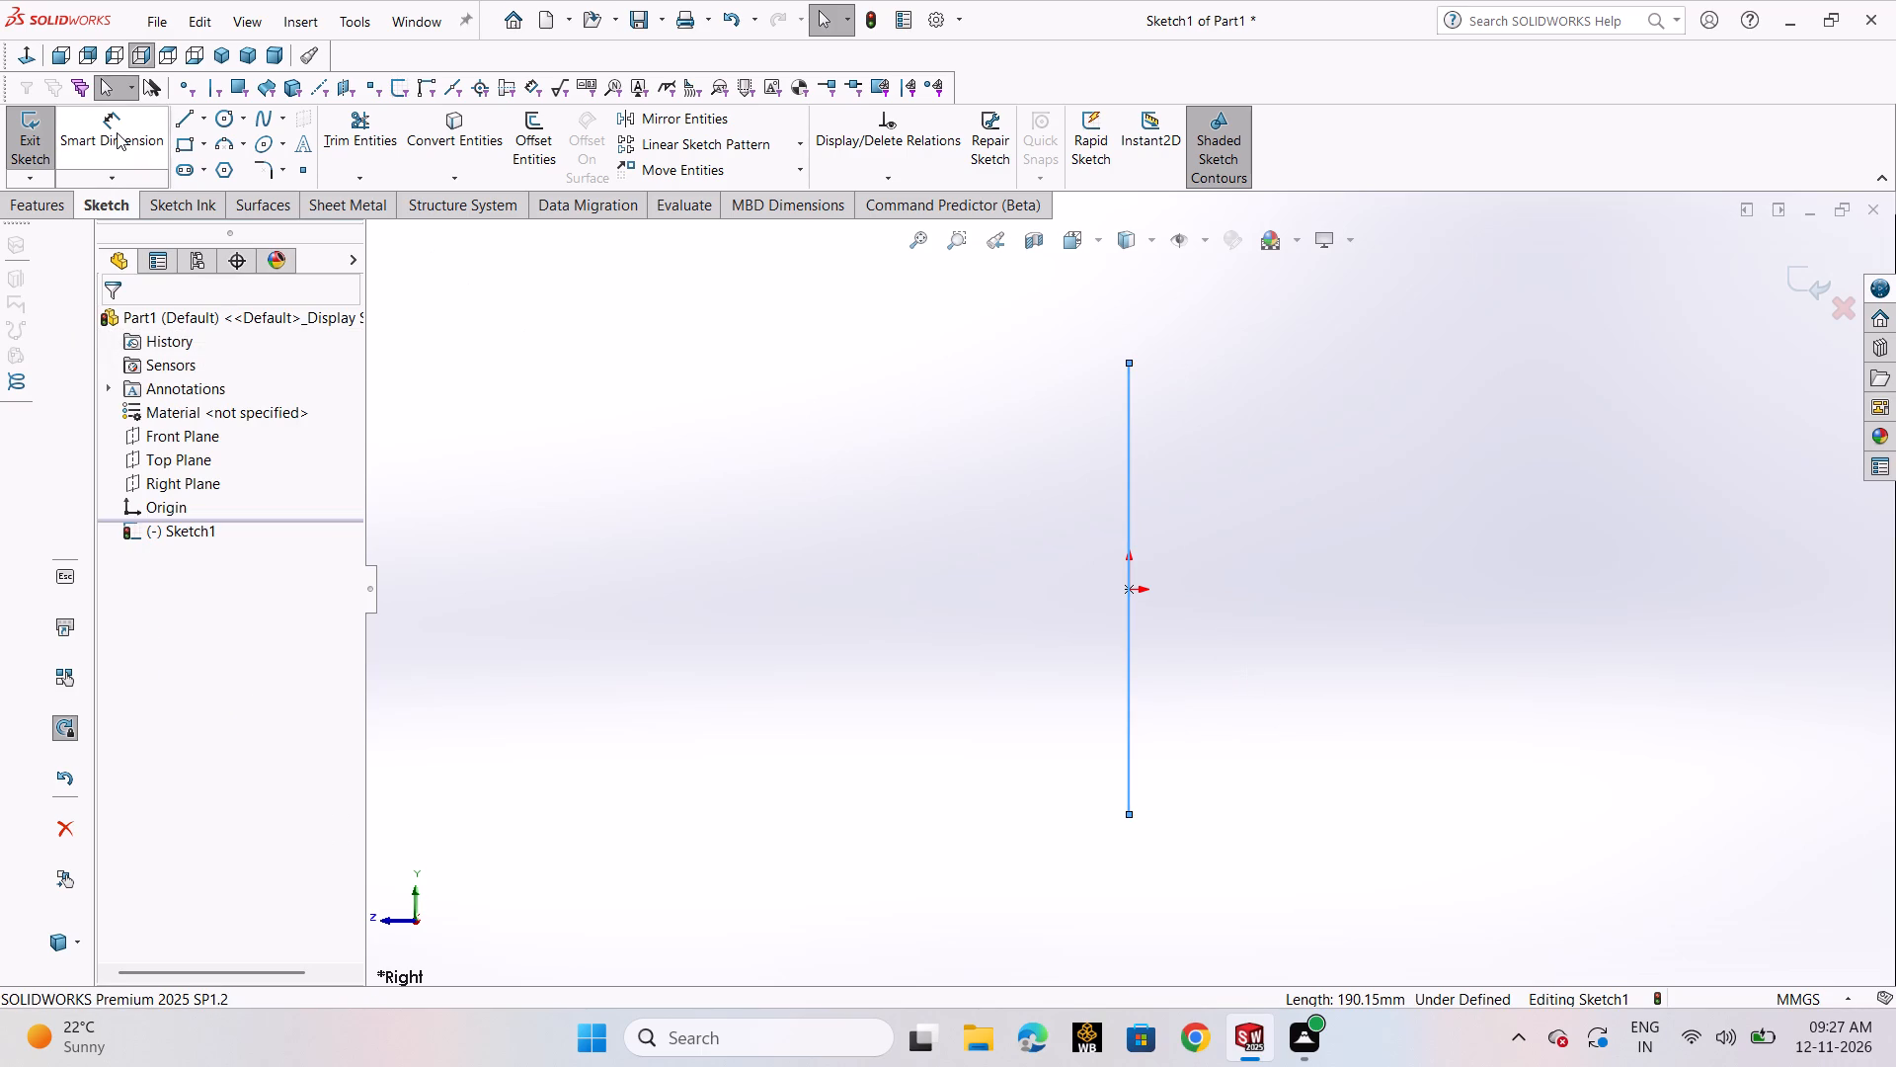
Dimension the vertical line's length as 34+16, giving 50 mm.
{"action": "left_click", "coordinate": [117, 132]}
{"action": "left_click", "coordinate": [1135, 733]}
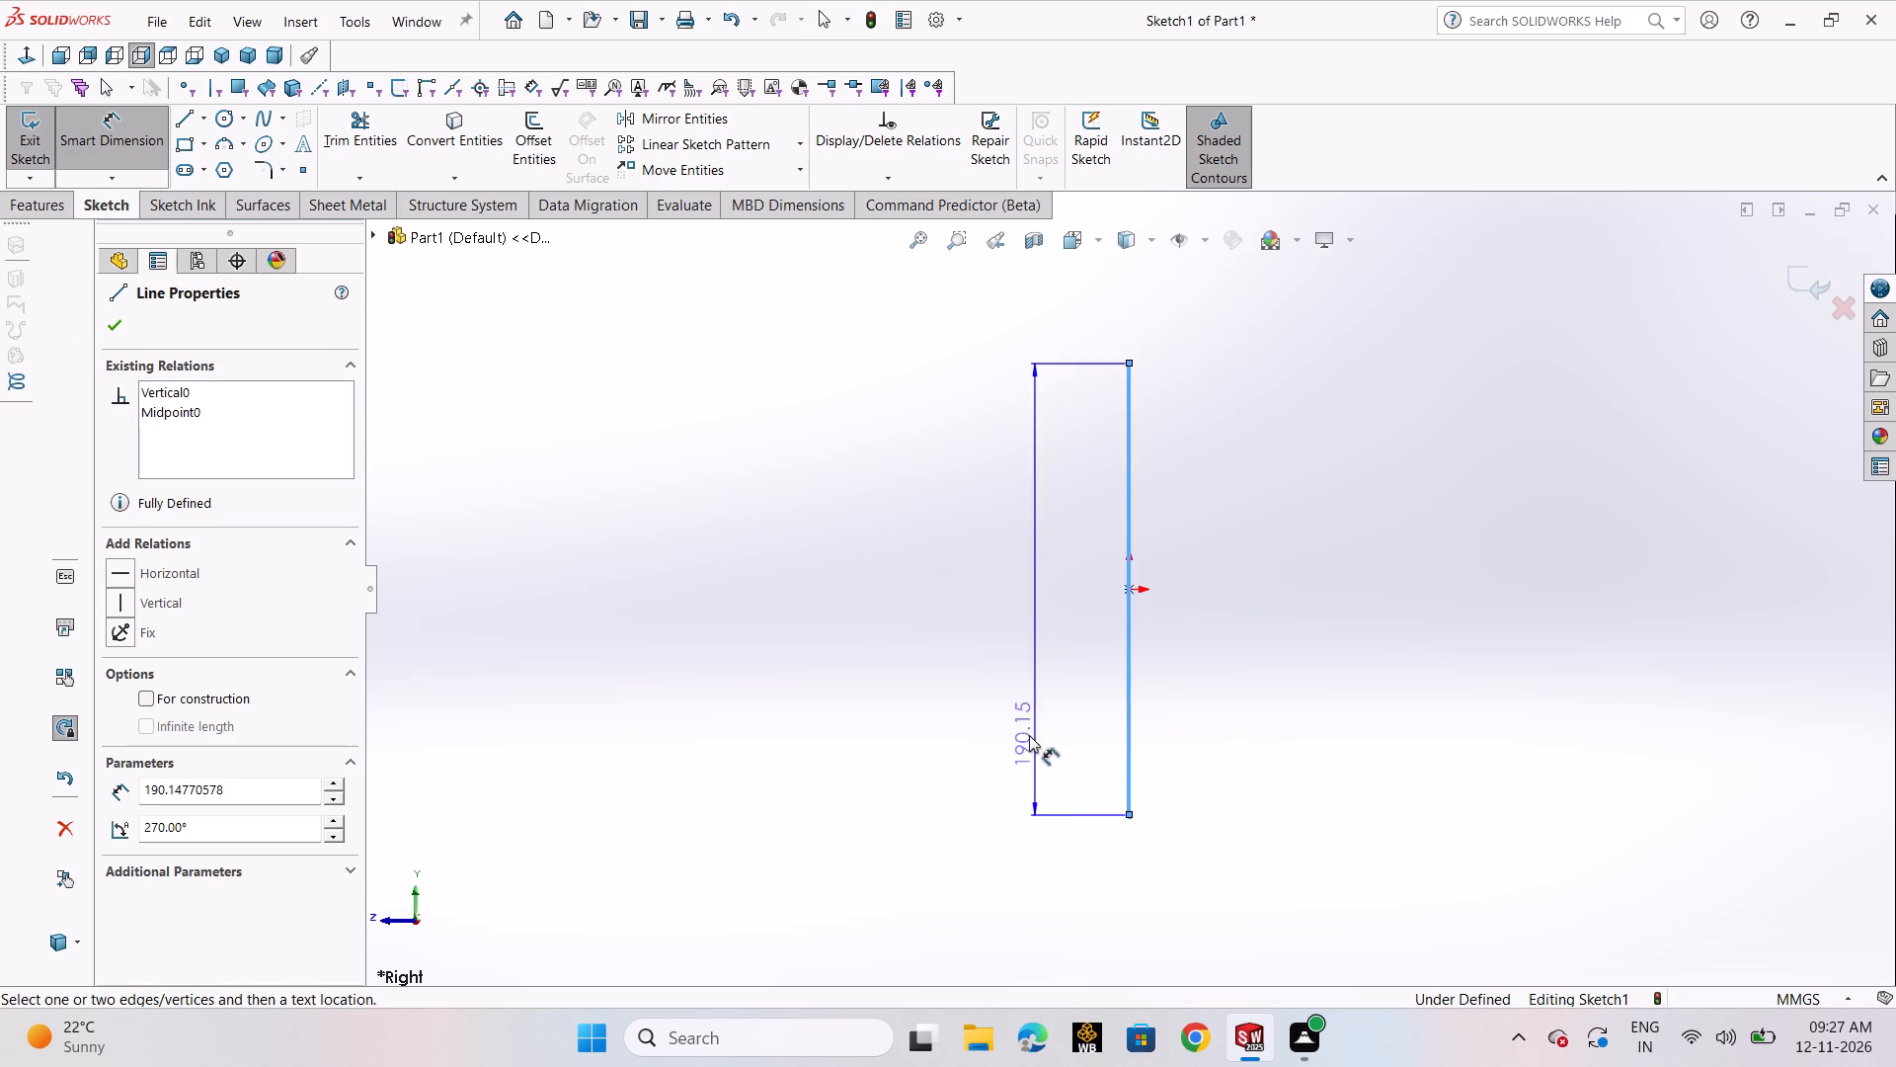
{"action": "left_click", "coordinate": [945, 721]}
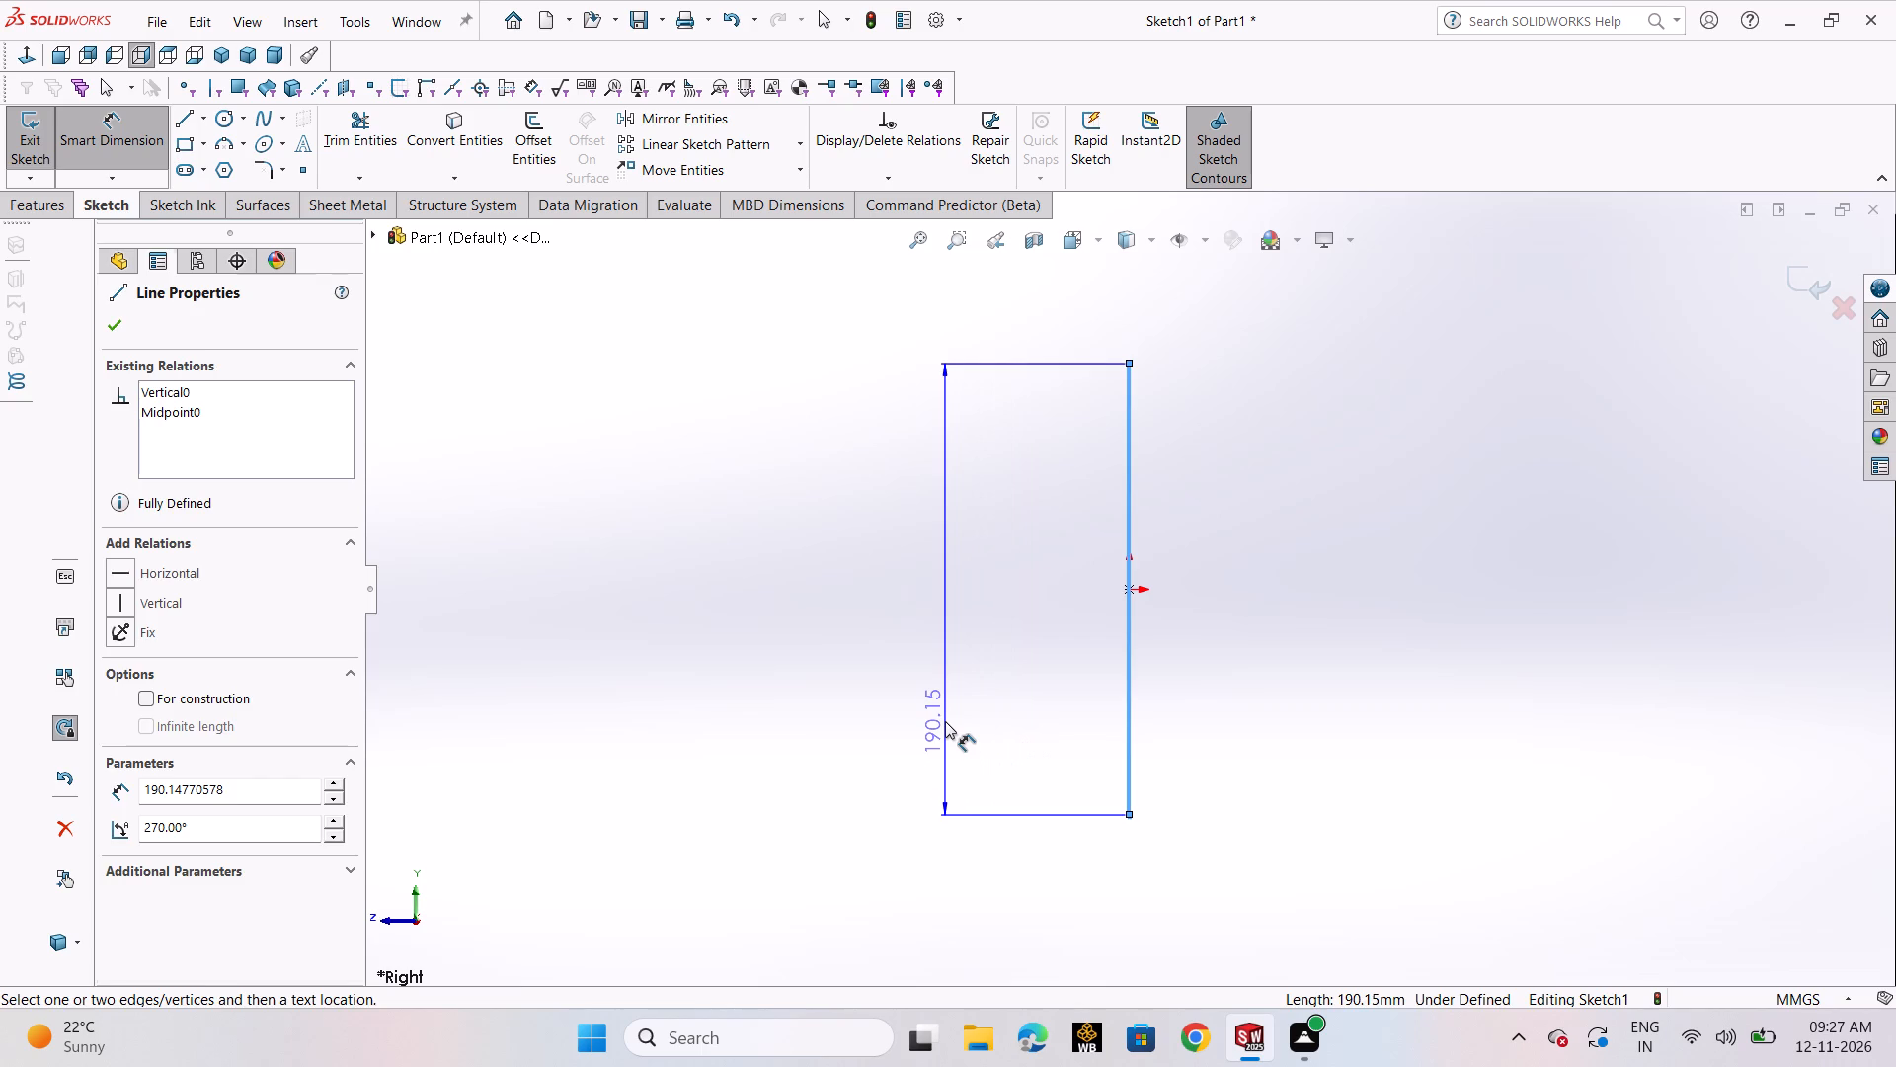
{"action": "type", "text": "34+"}
{"action": "type", "text": "16"}
{"action": "key", "text": "Return"}
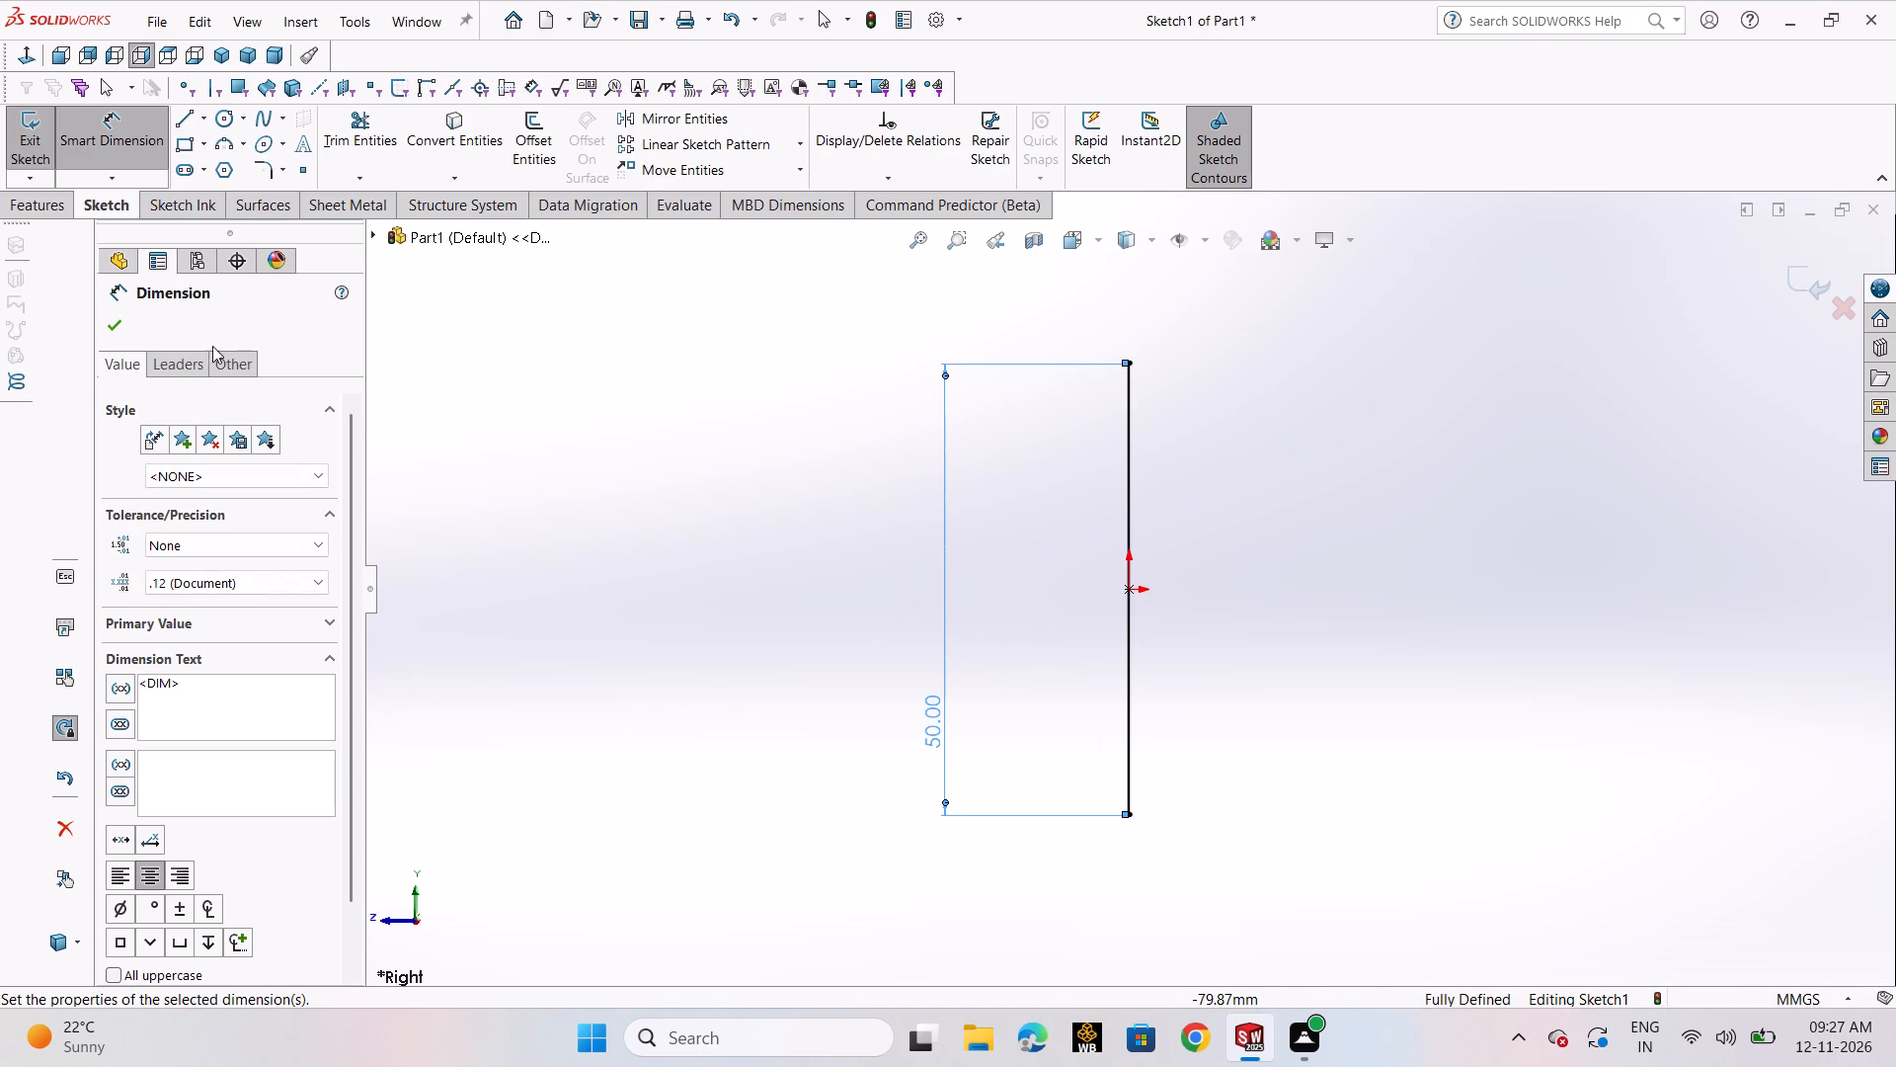
{"action": "left_click", "coordinate": [108, 324]}
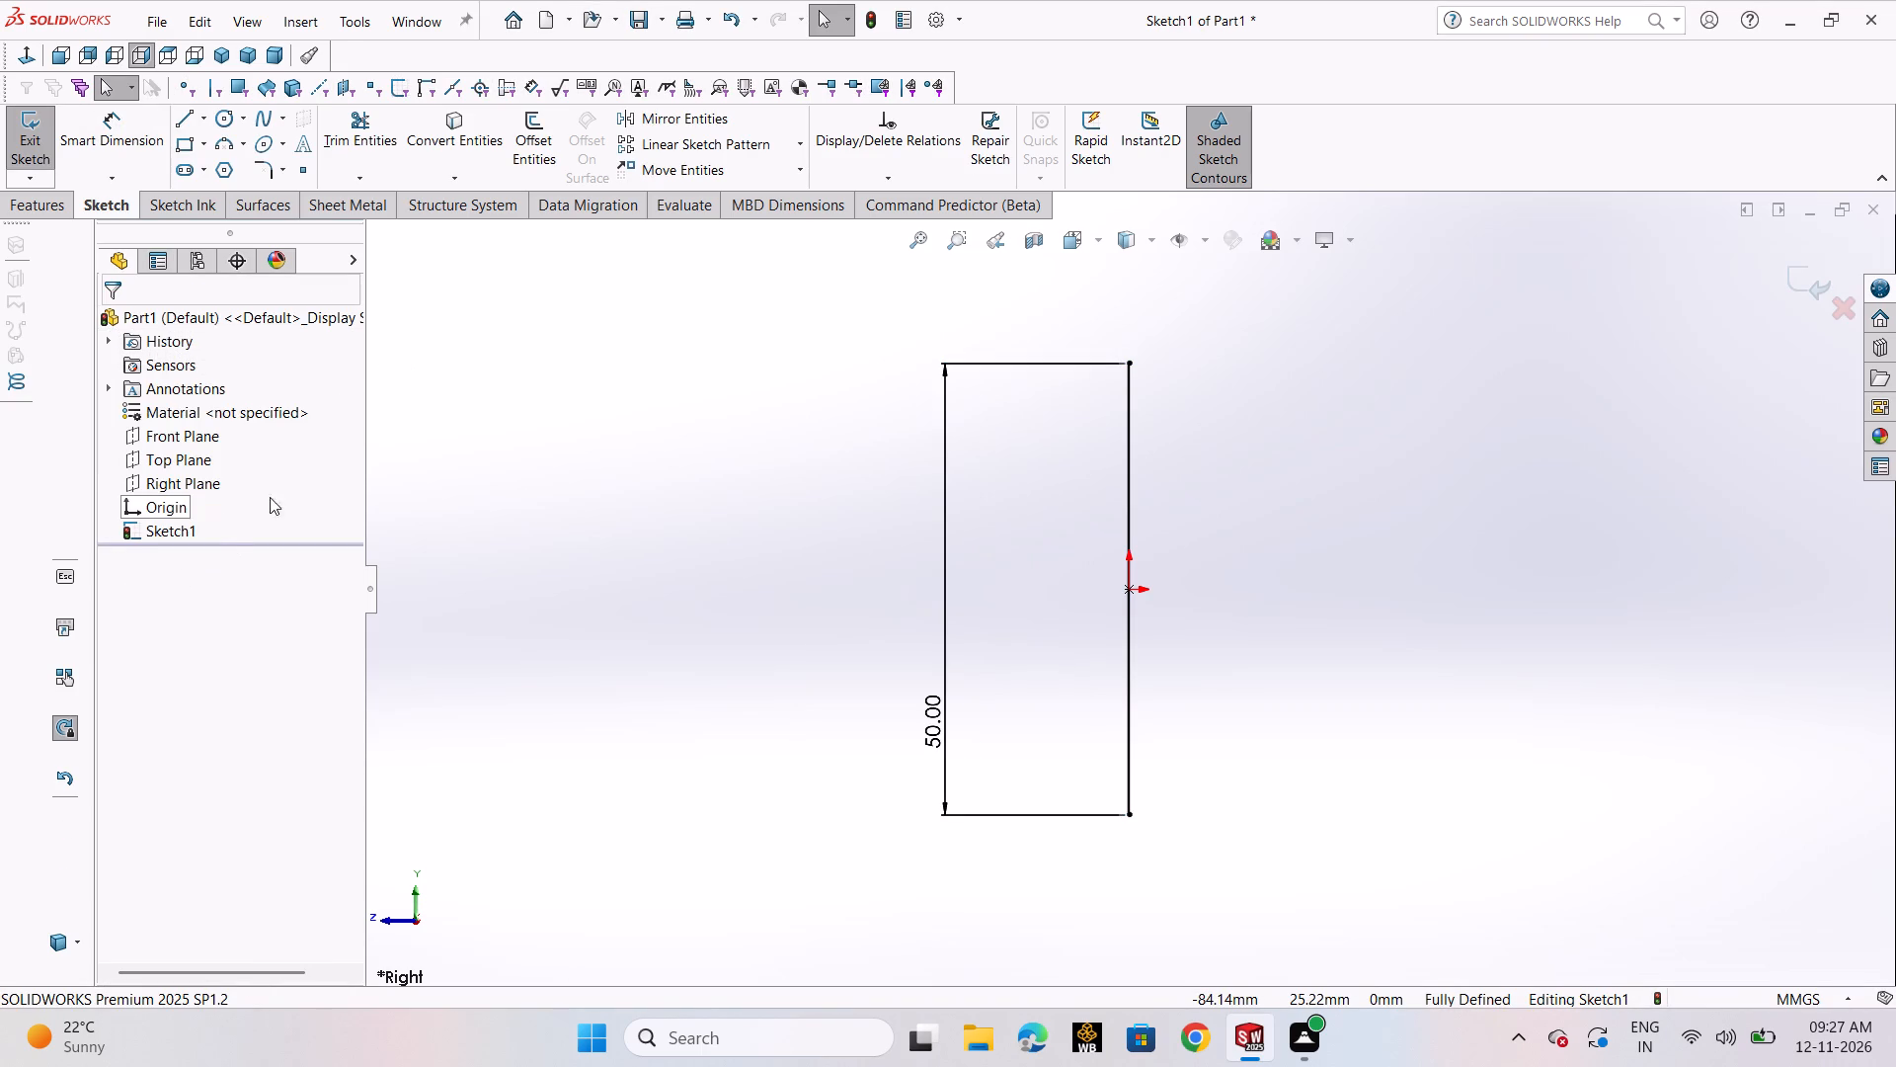
Draw a closed narrow rectangle from lines, 50 mm tall and about 4.6 mm wide, about 11.7 mm to the right of the vertical line.
{"action": "left_click", "coordinate": [186, 115]}
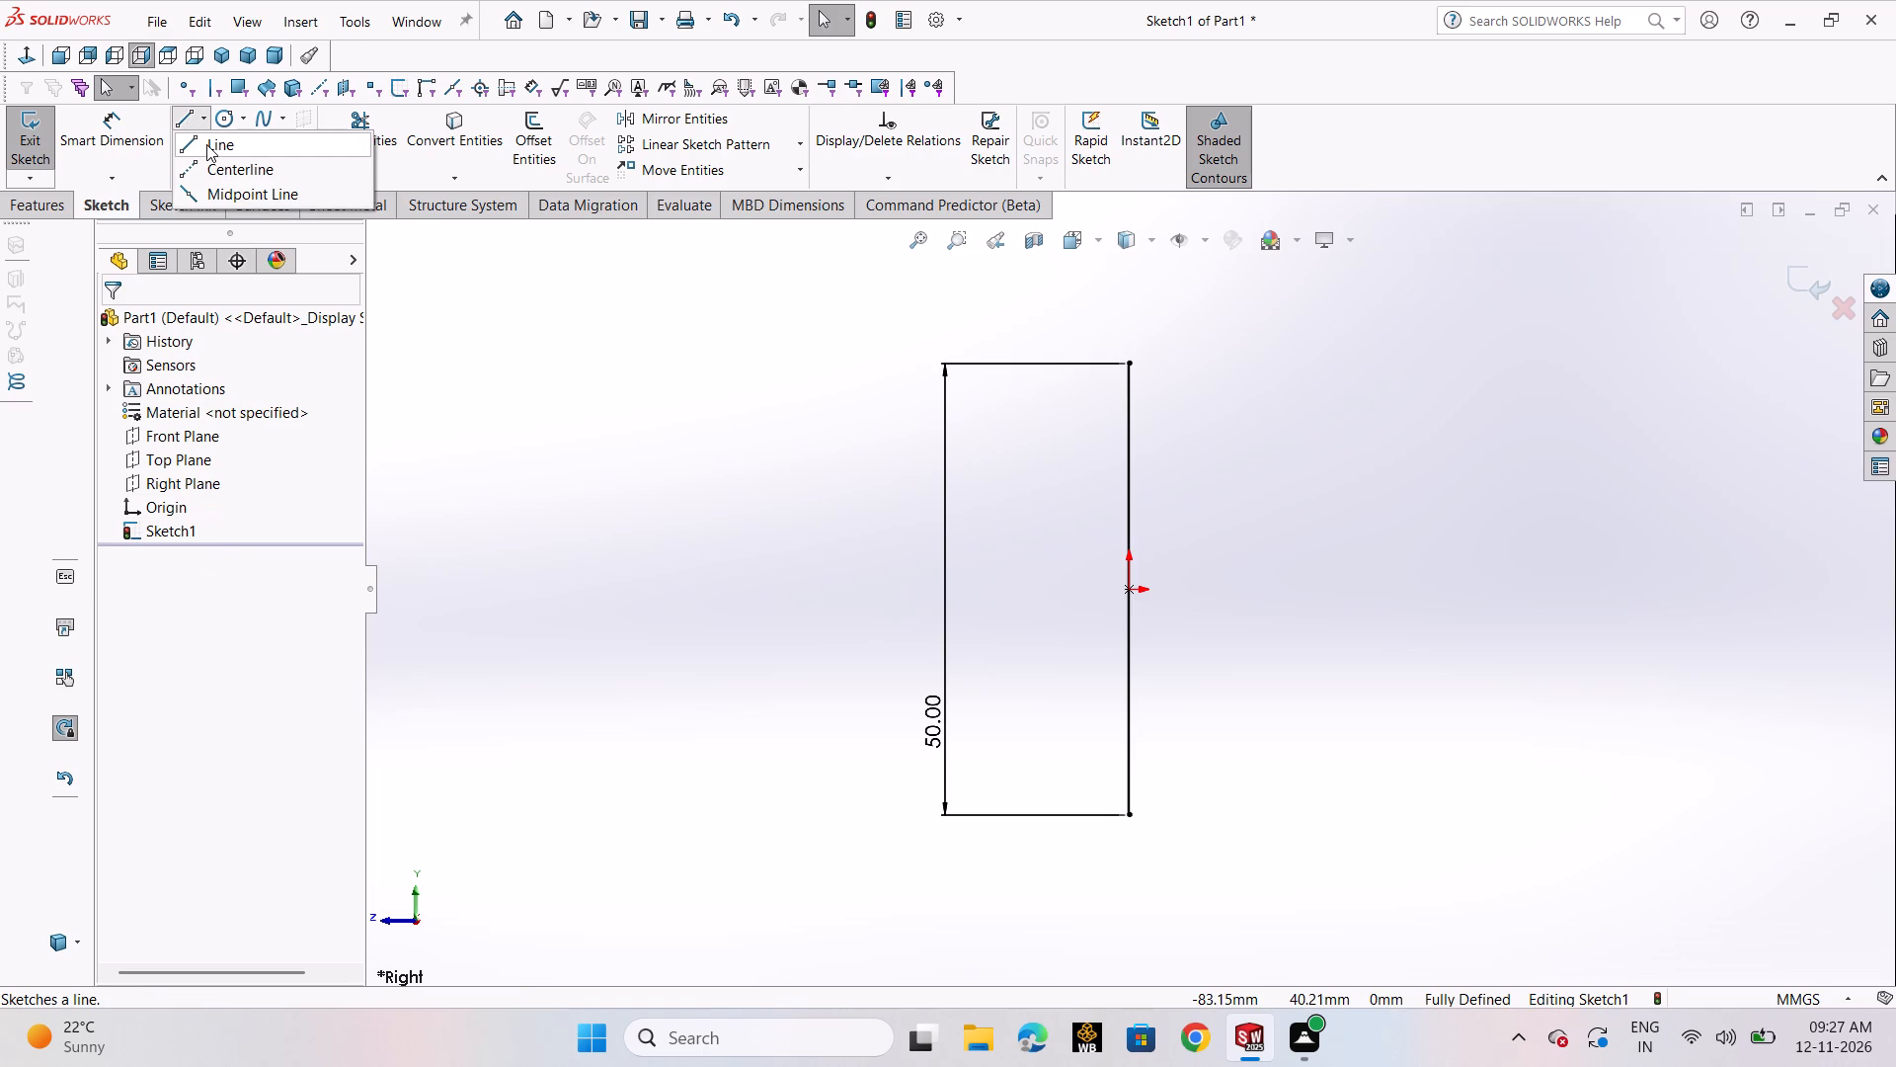
{"action": "left_click", "coordinate": [206, 144]}
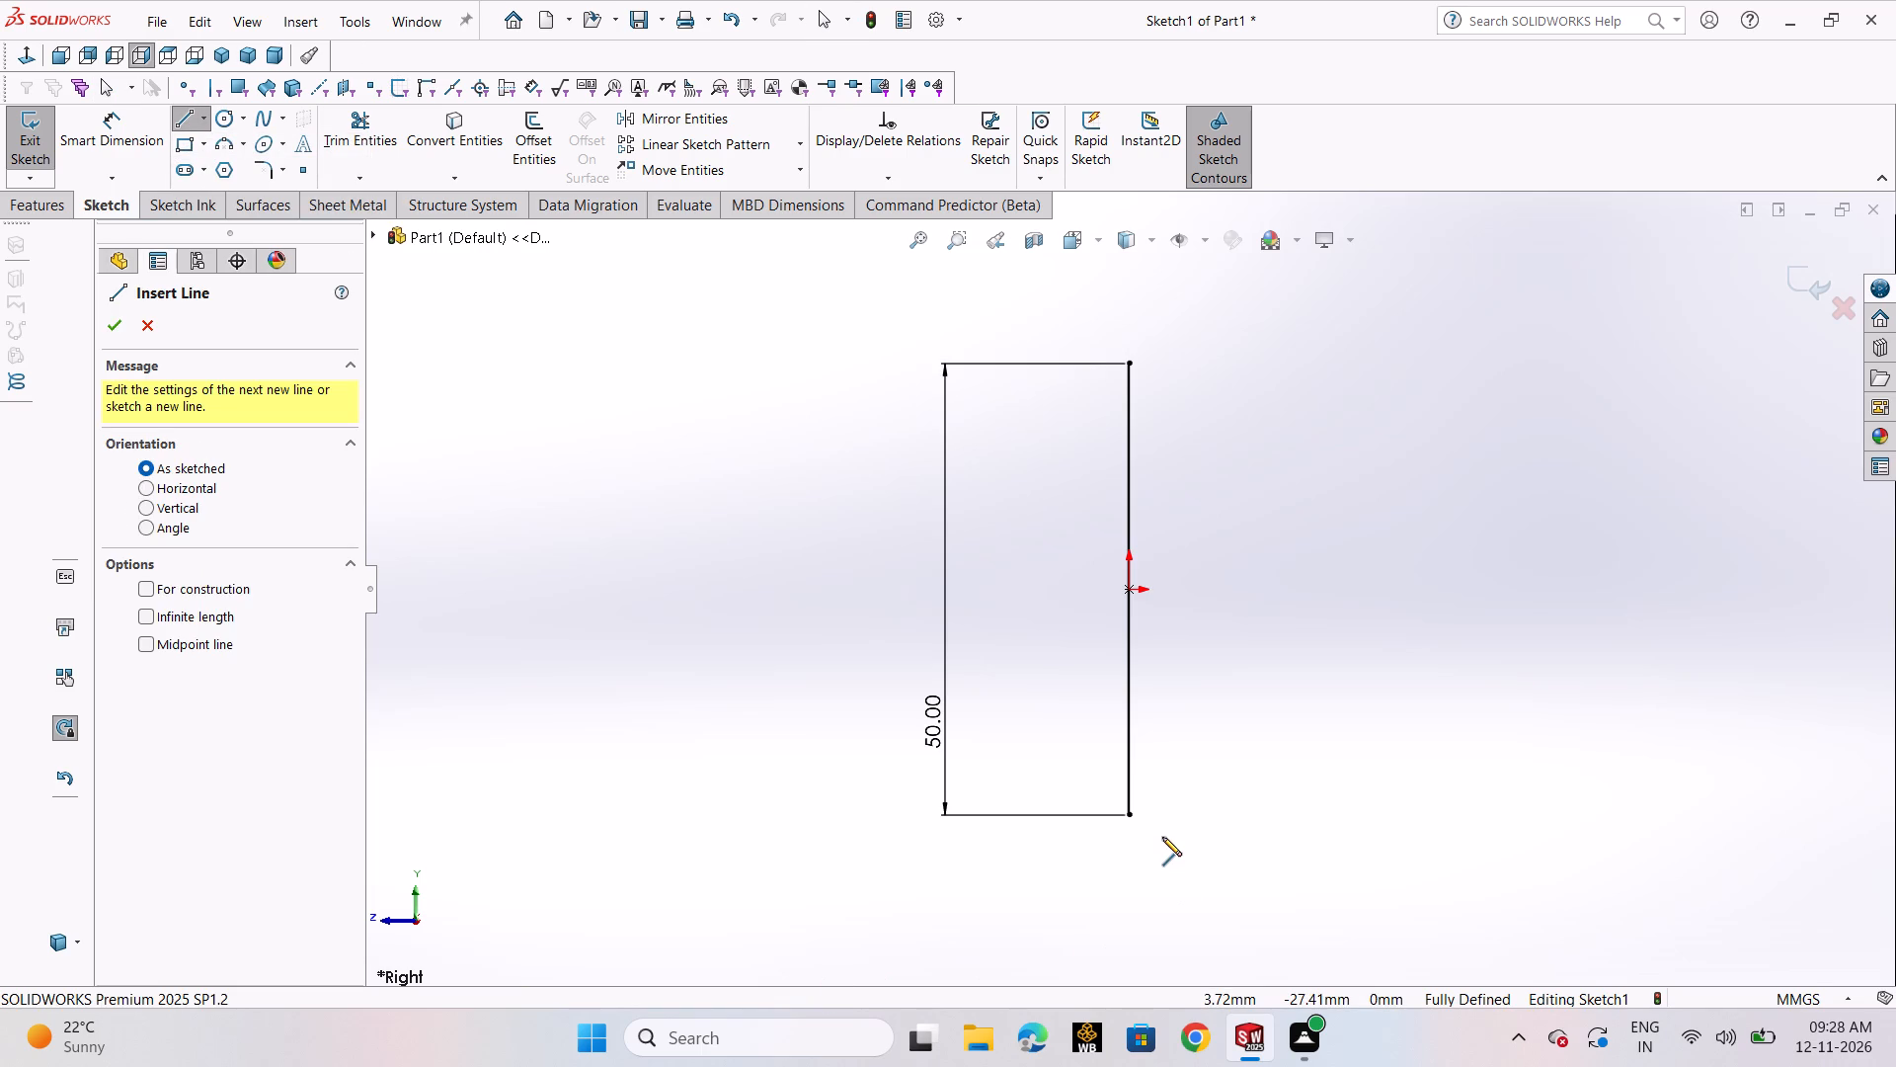
{"action": "left_click", "coordinate": [1234, 364]}
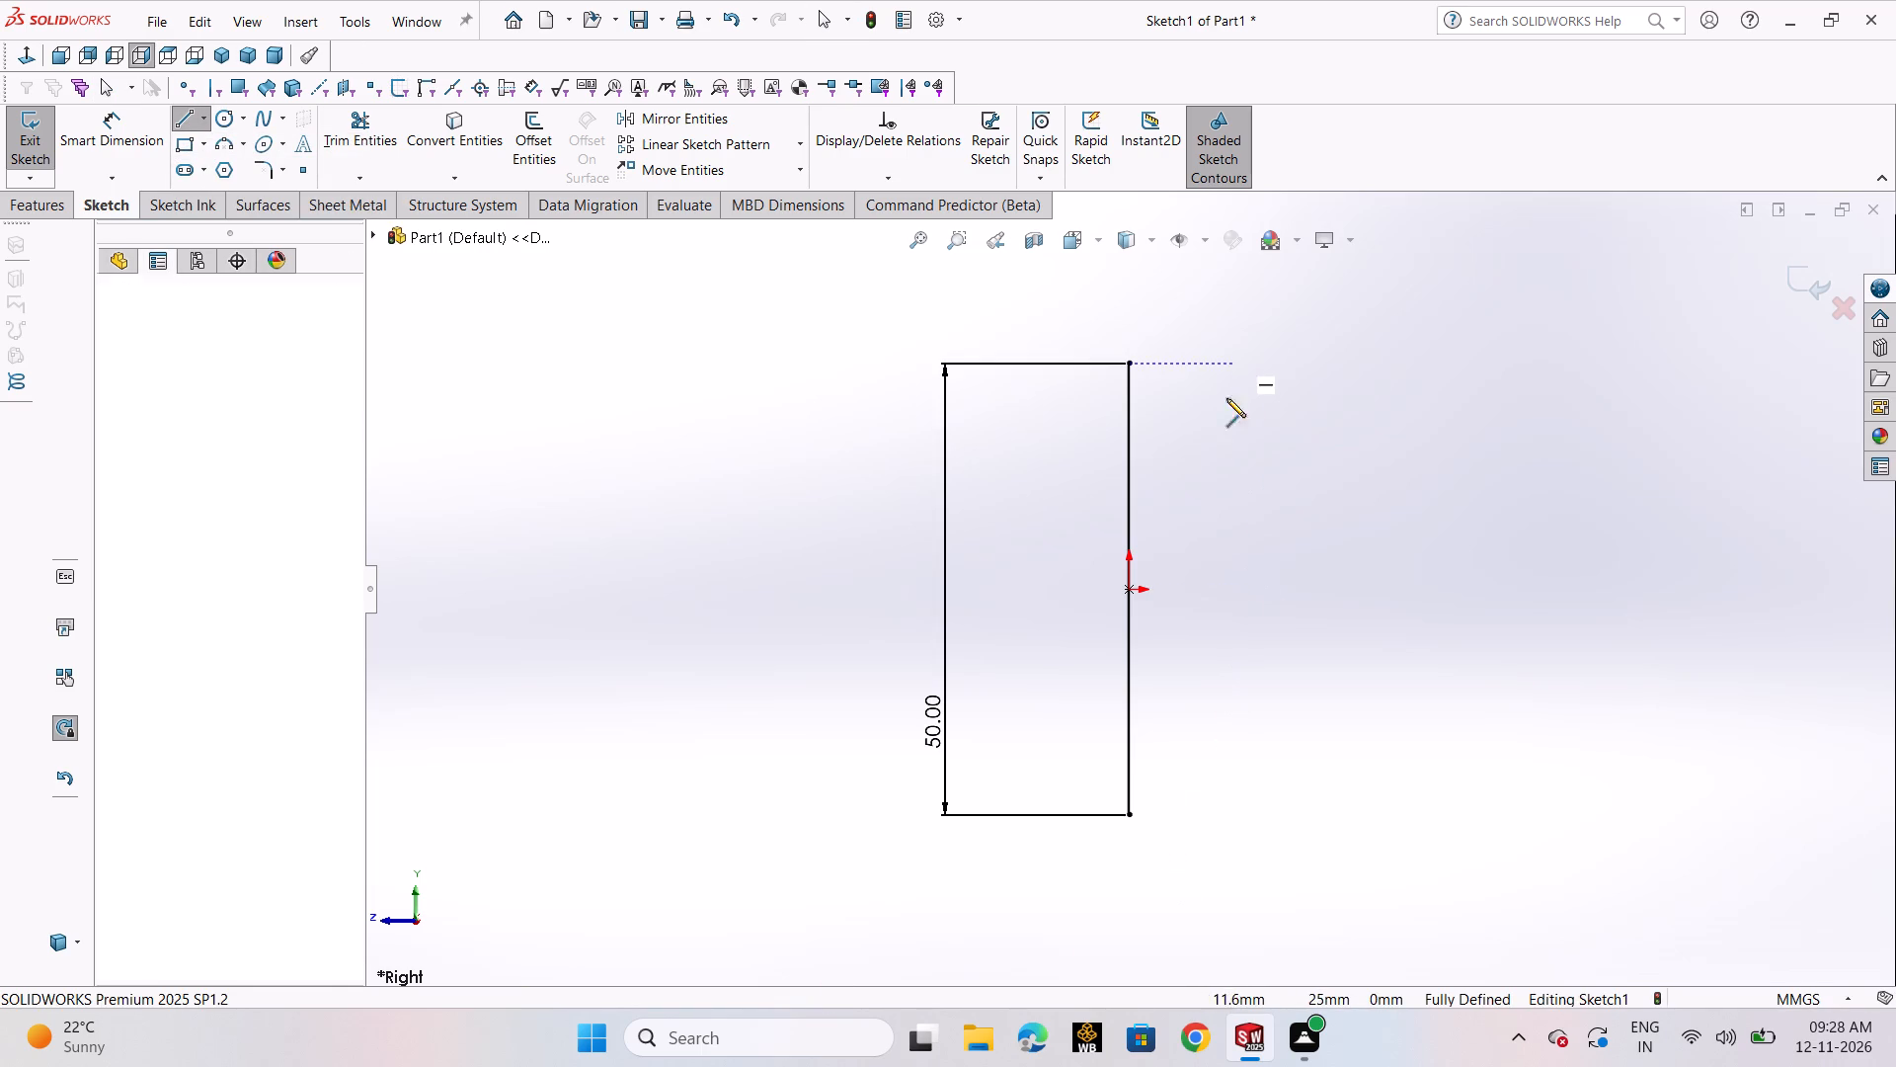
{"action": "left_click", "coordinate": [1231, 815]}
{"action": "left_click", "coordinate": [1276, 814]}
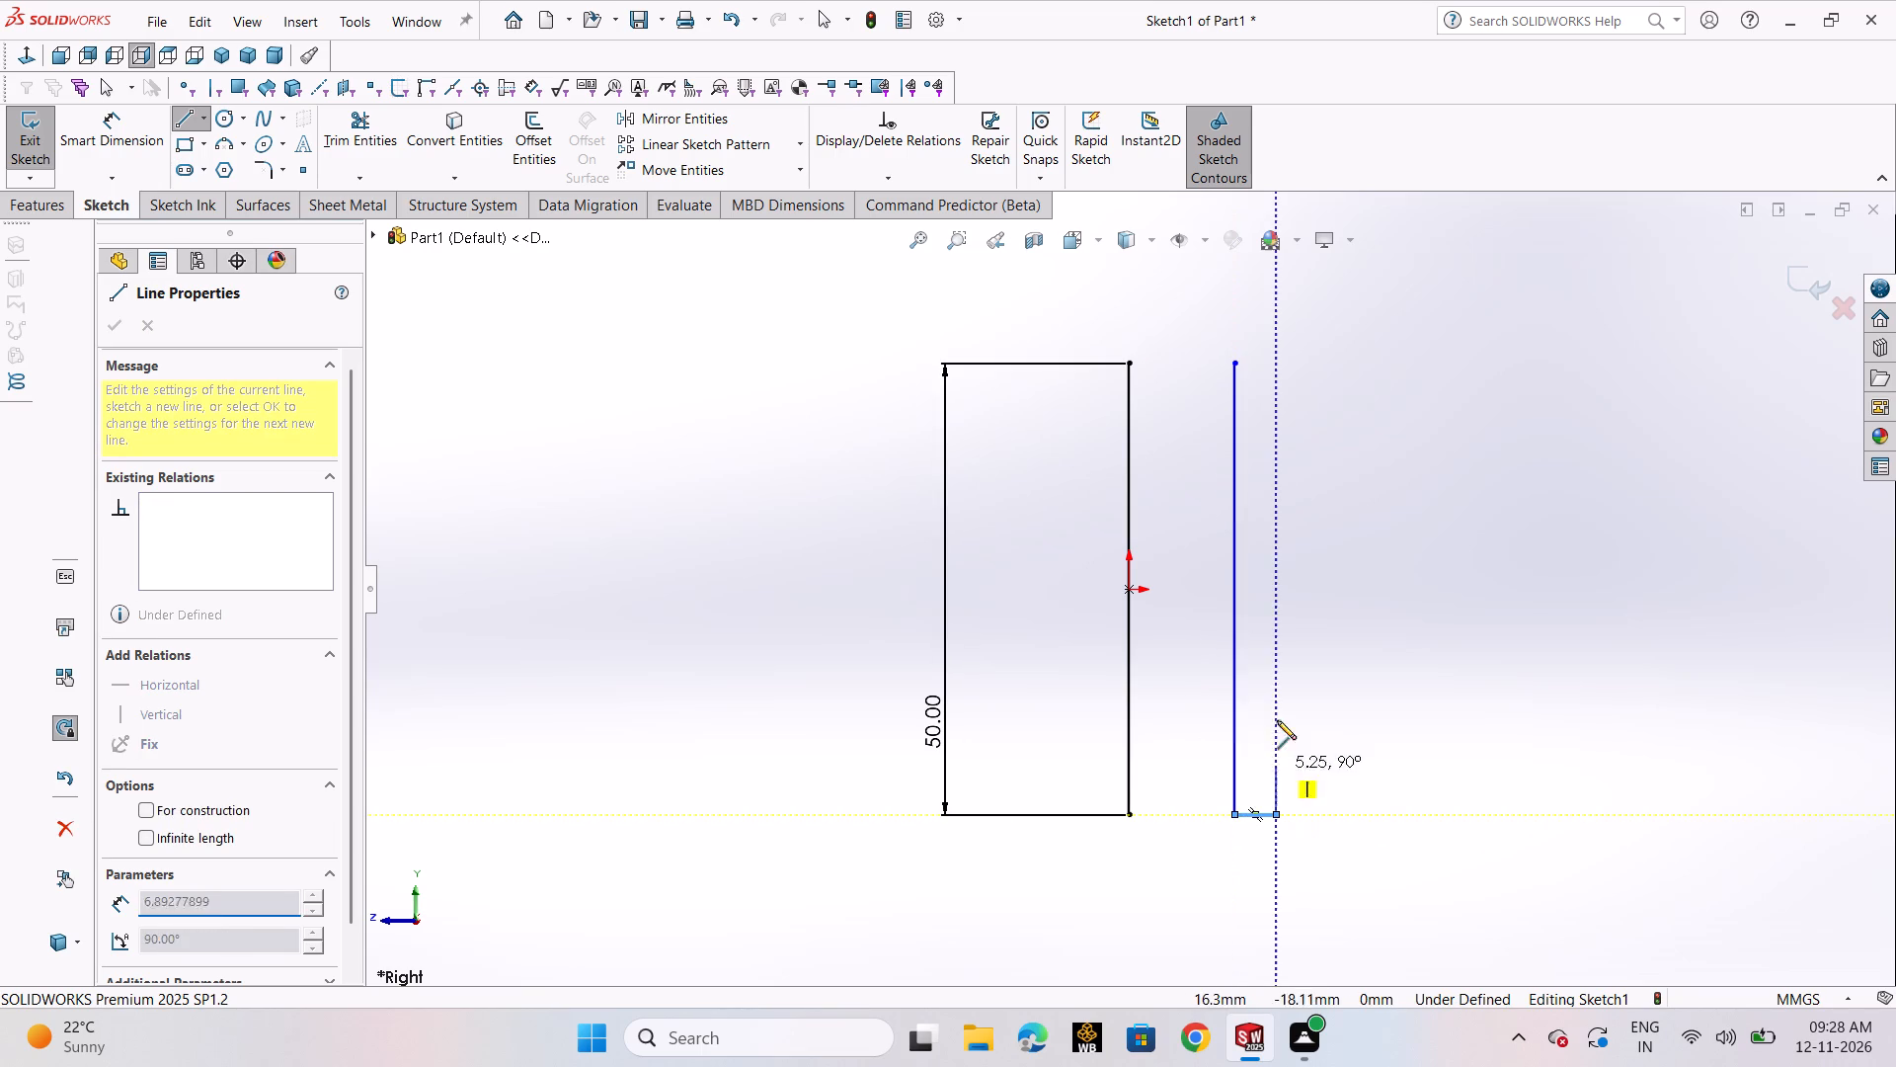
{"action": "left_click", "coordinate": [1272, 362]}
{"action": "left_click", "coordinate": [1234, 362]}
{"action": "right_click", "coordinate": [1234, 362]}
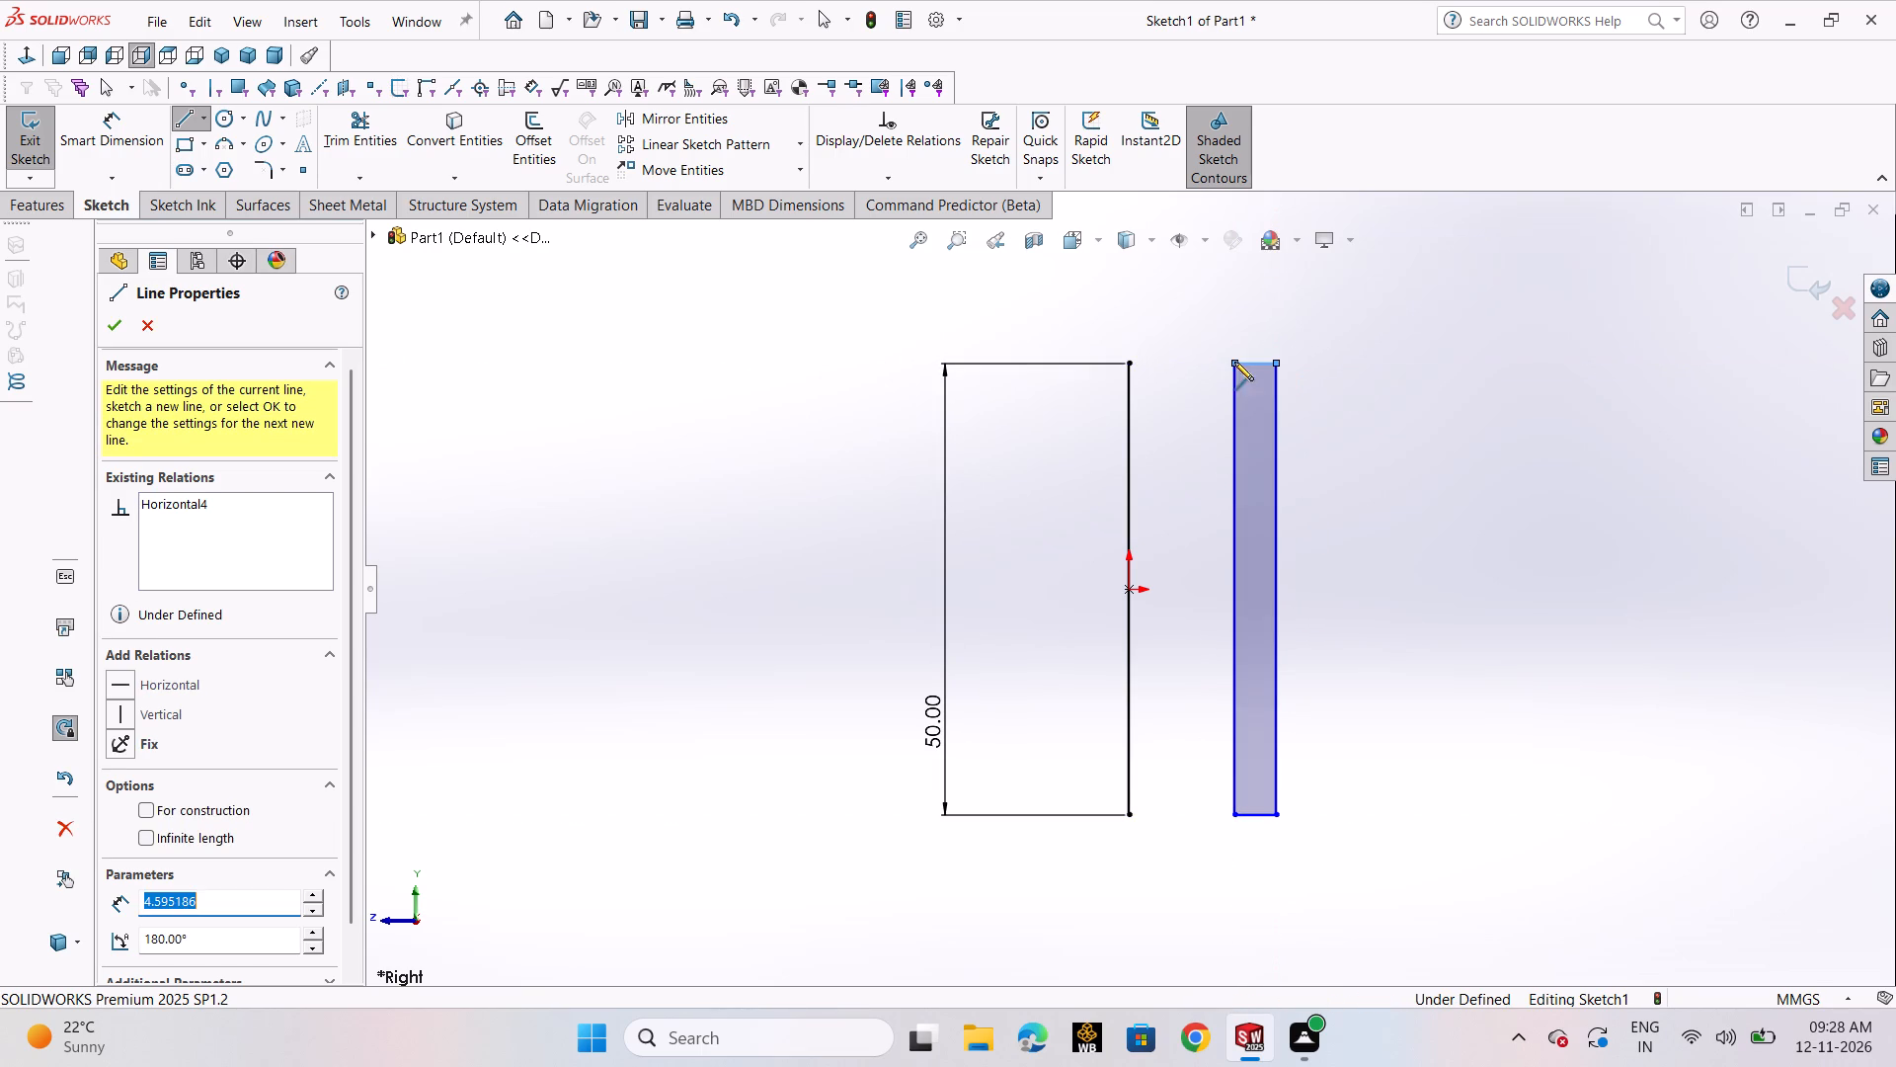
{"action": "left_click", "coordinate": [1252, 367]}
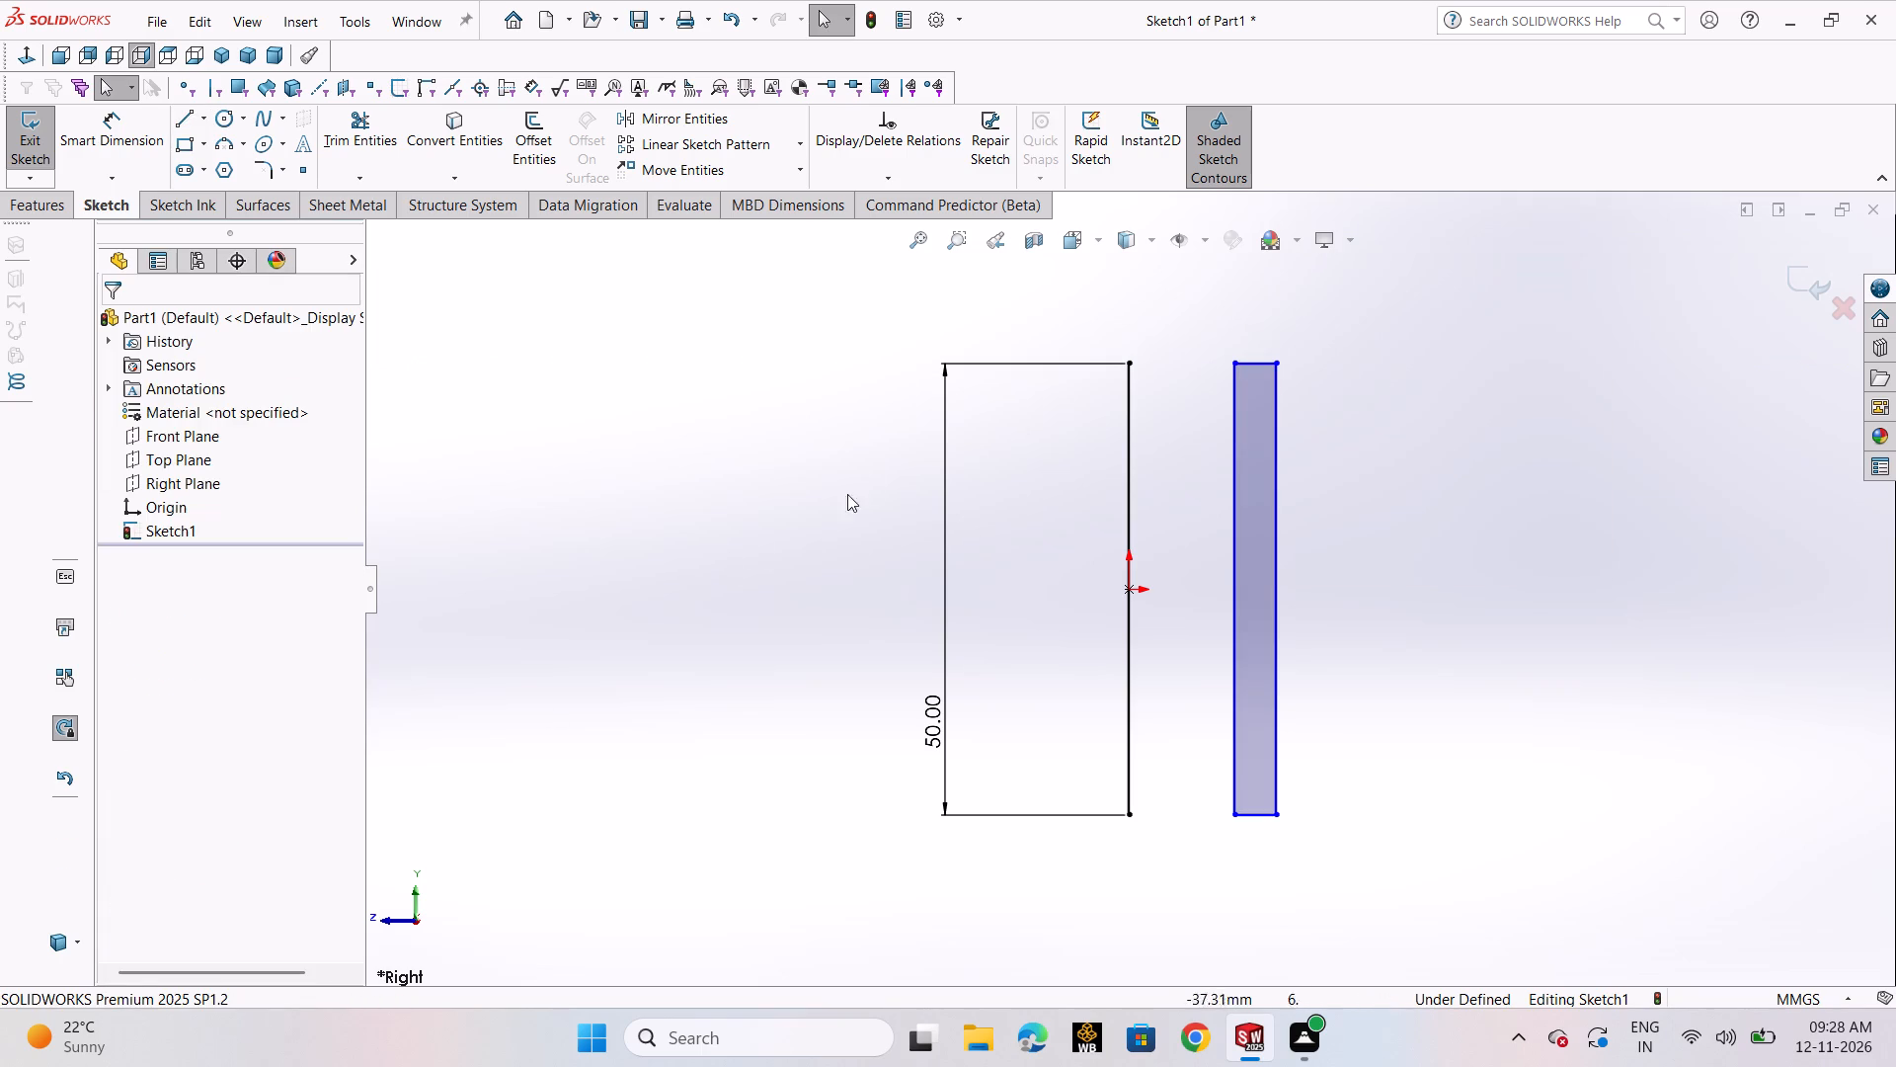
Convert the vertical line through the origin to construction geometry.
{"action": "left_click", "coordinate": [1128, 472]}
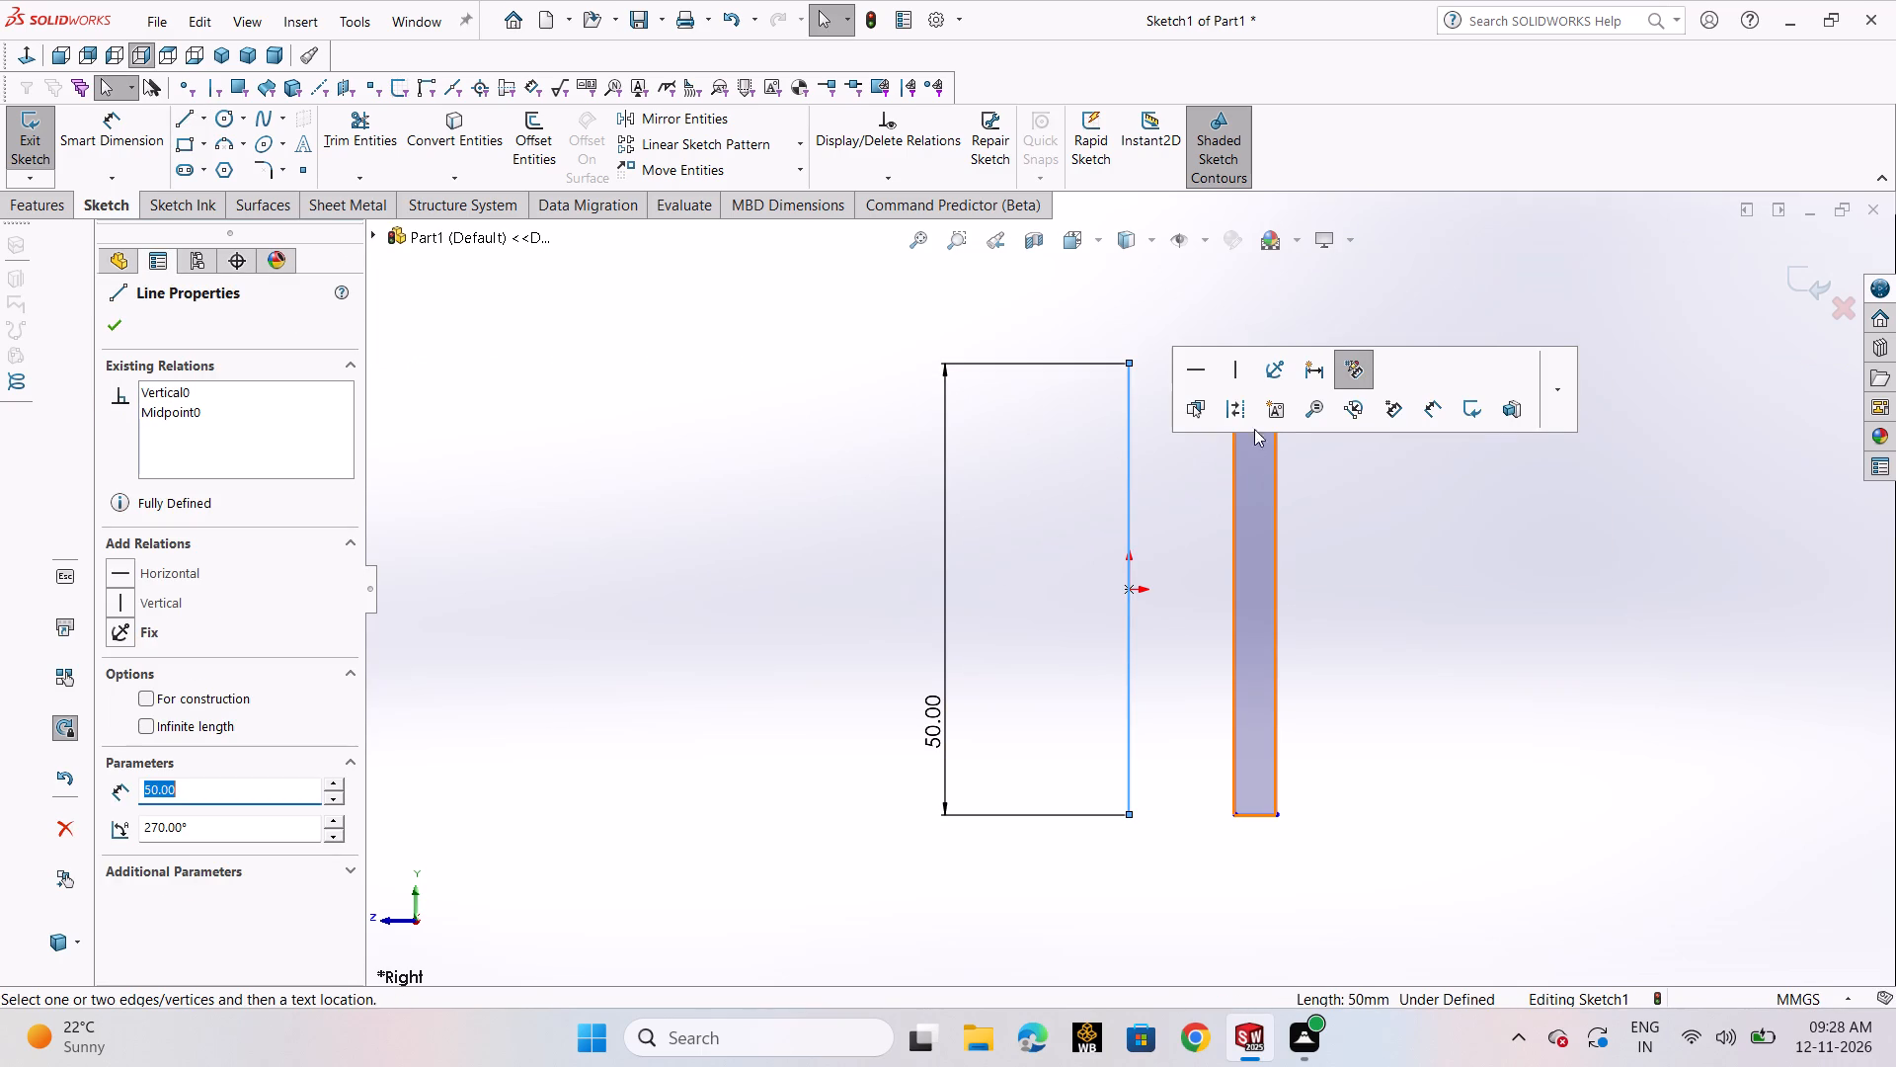
{"action": "left_click", "coordinate": [1241, 411]}
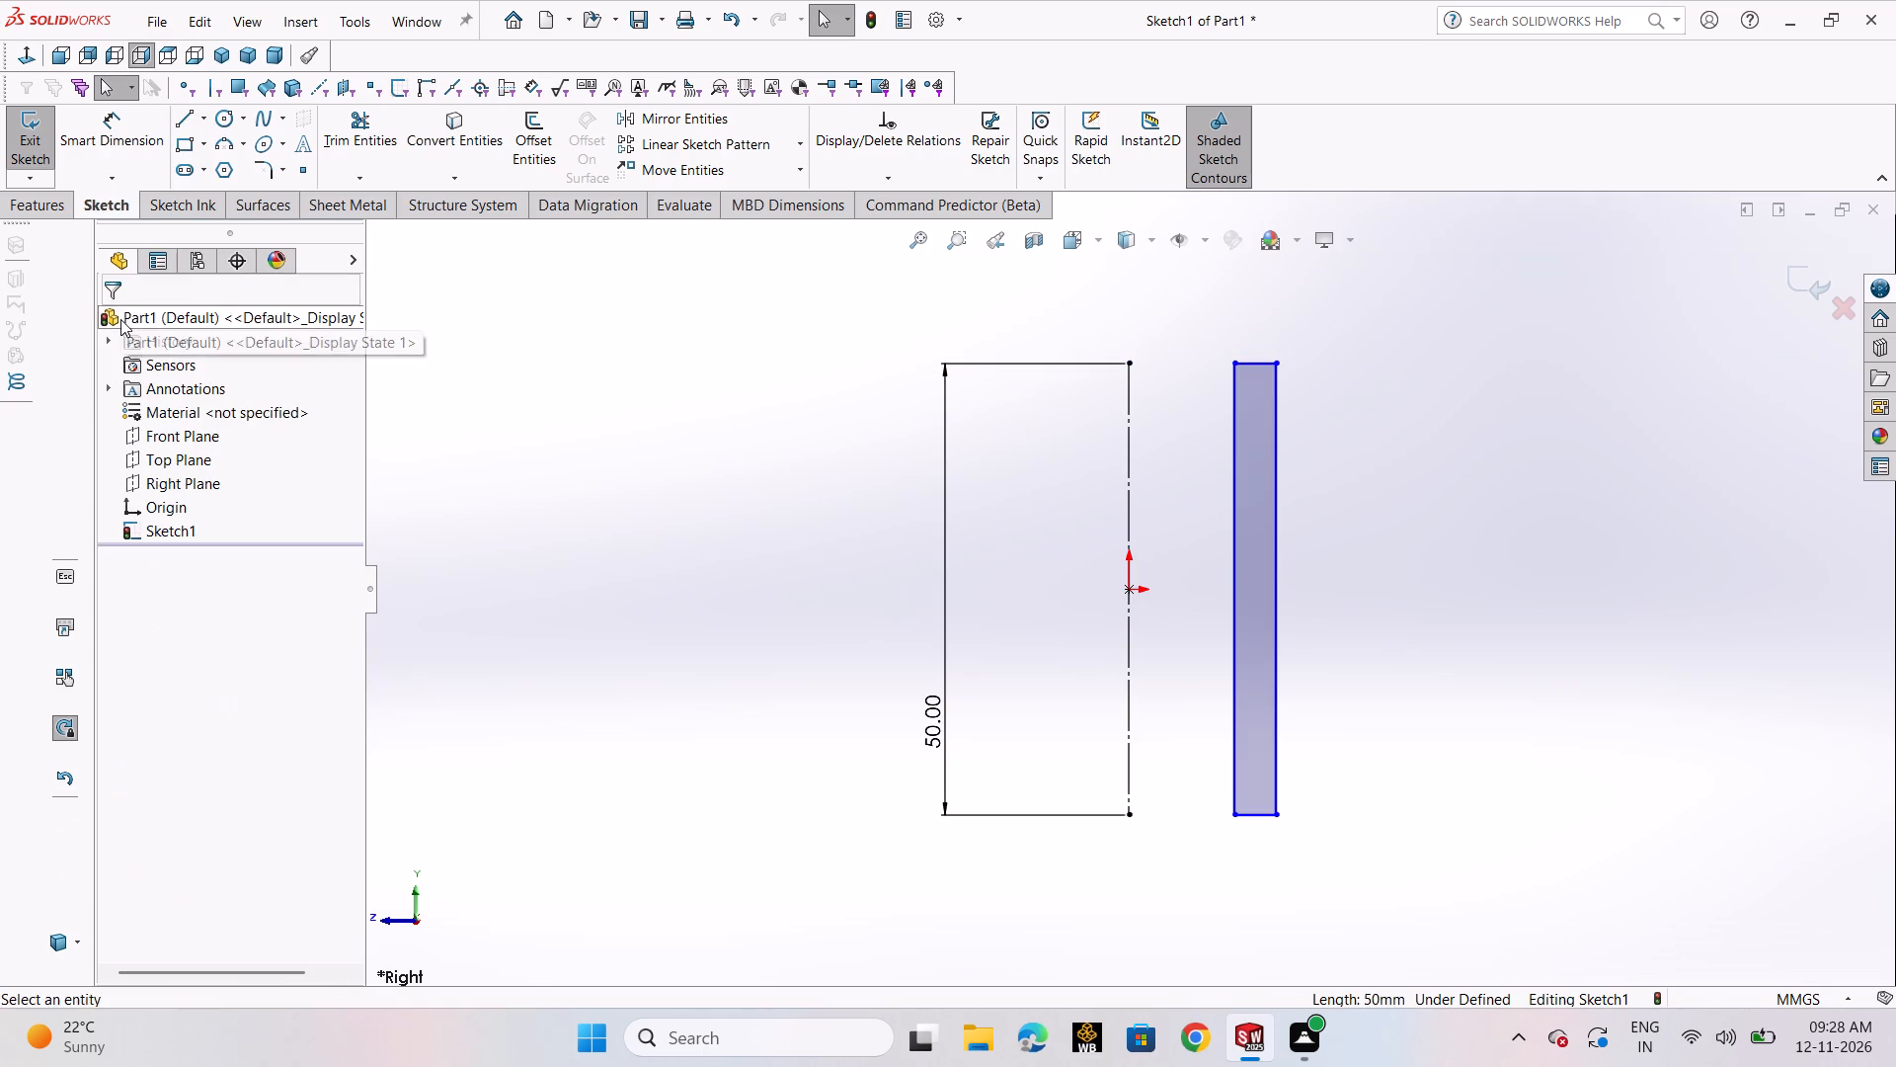
{"action": "left_click", "coordinate": [120, 319]}
{"action": "left_click", "coordinate": [423, 466]}
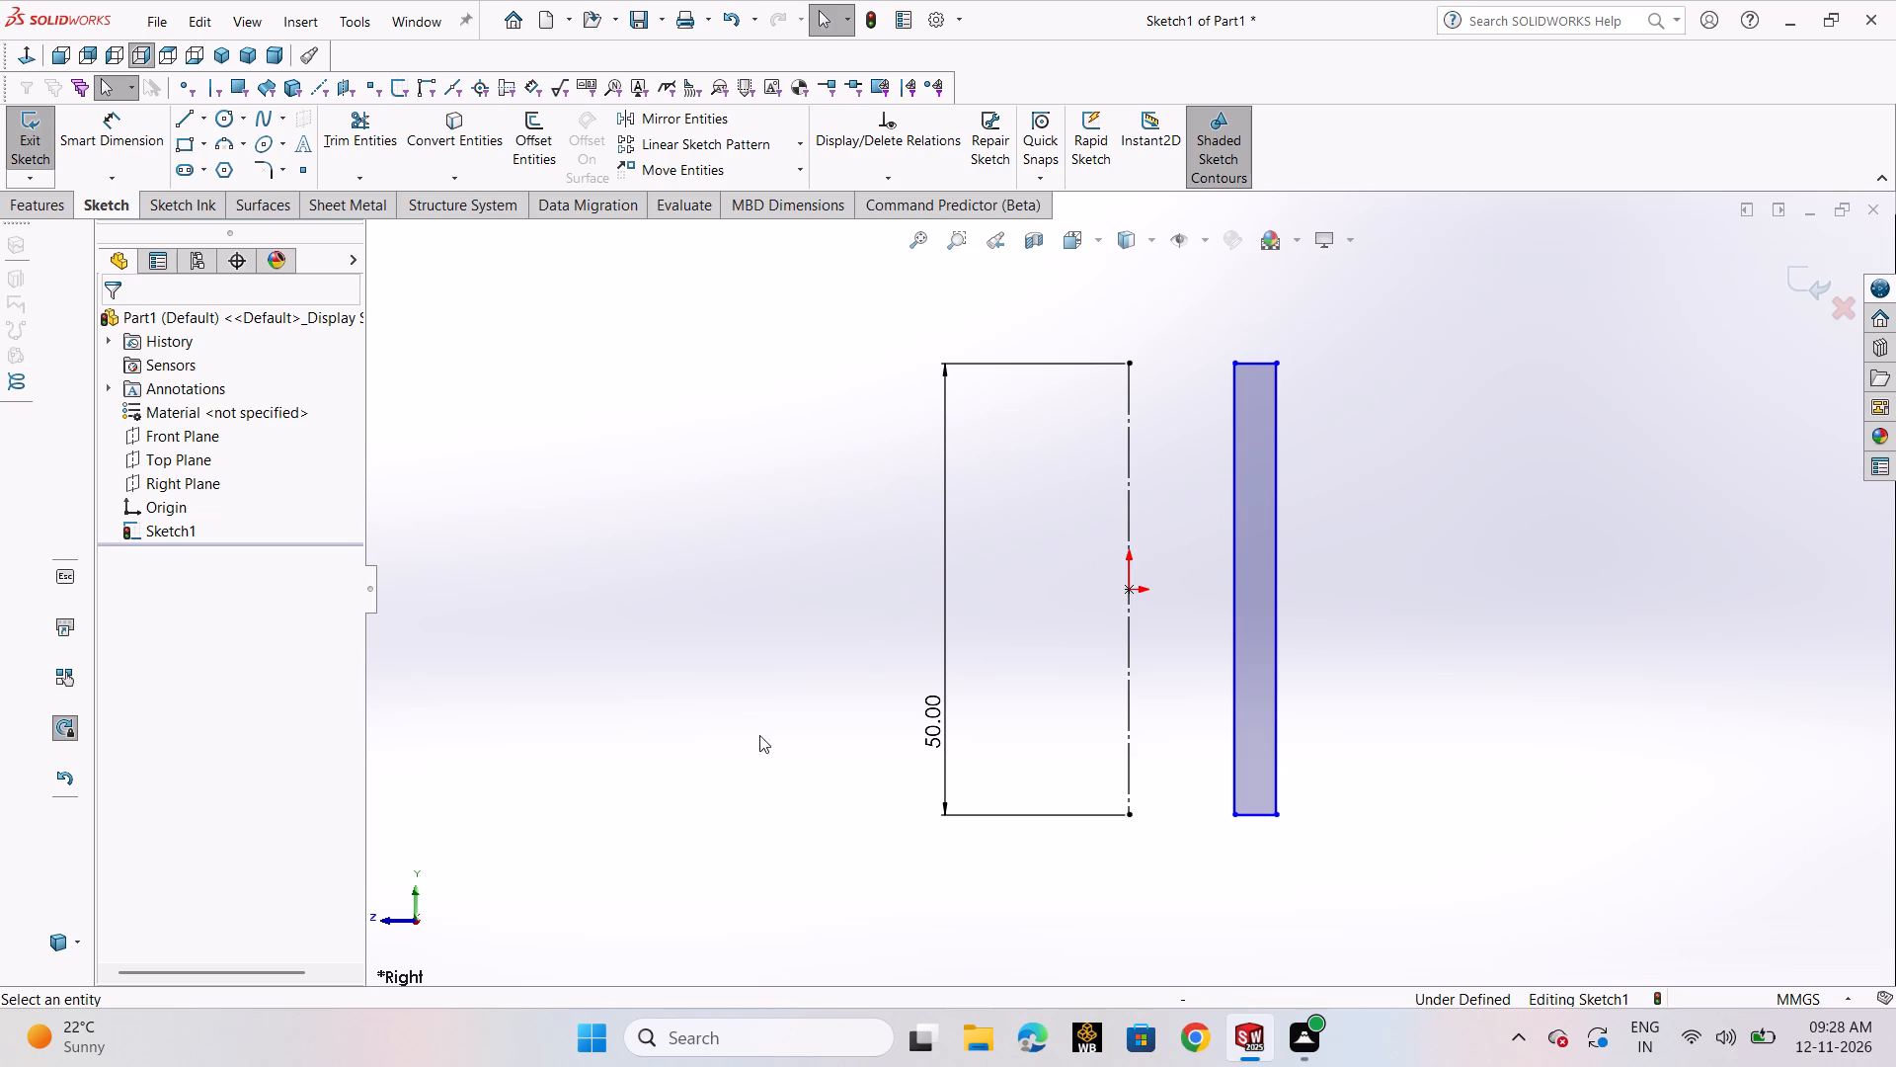
Dimension the distance from the centerline to the rectangle's inner vertical edge as 17.60 mm.
{"action": "left_click", "coordinate": [68, 135]}
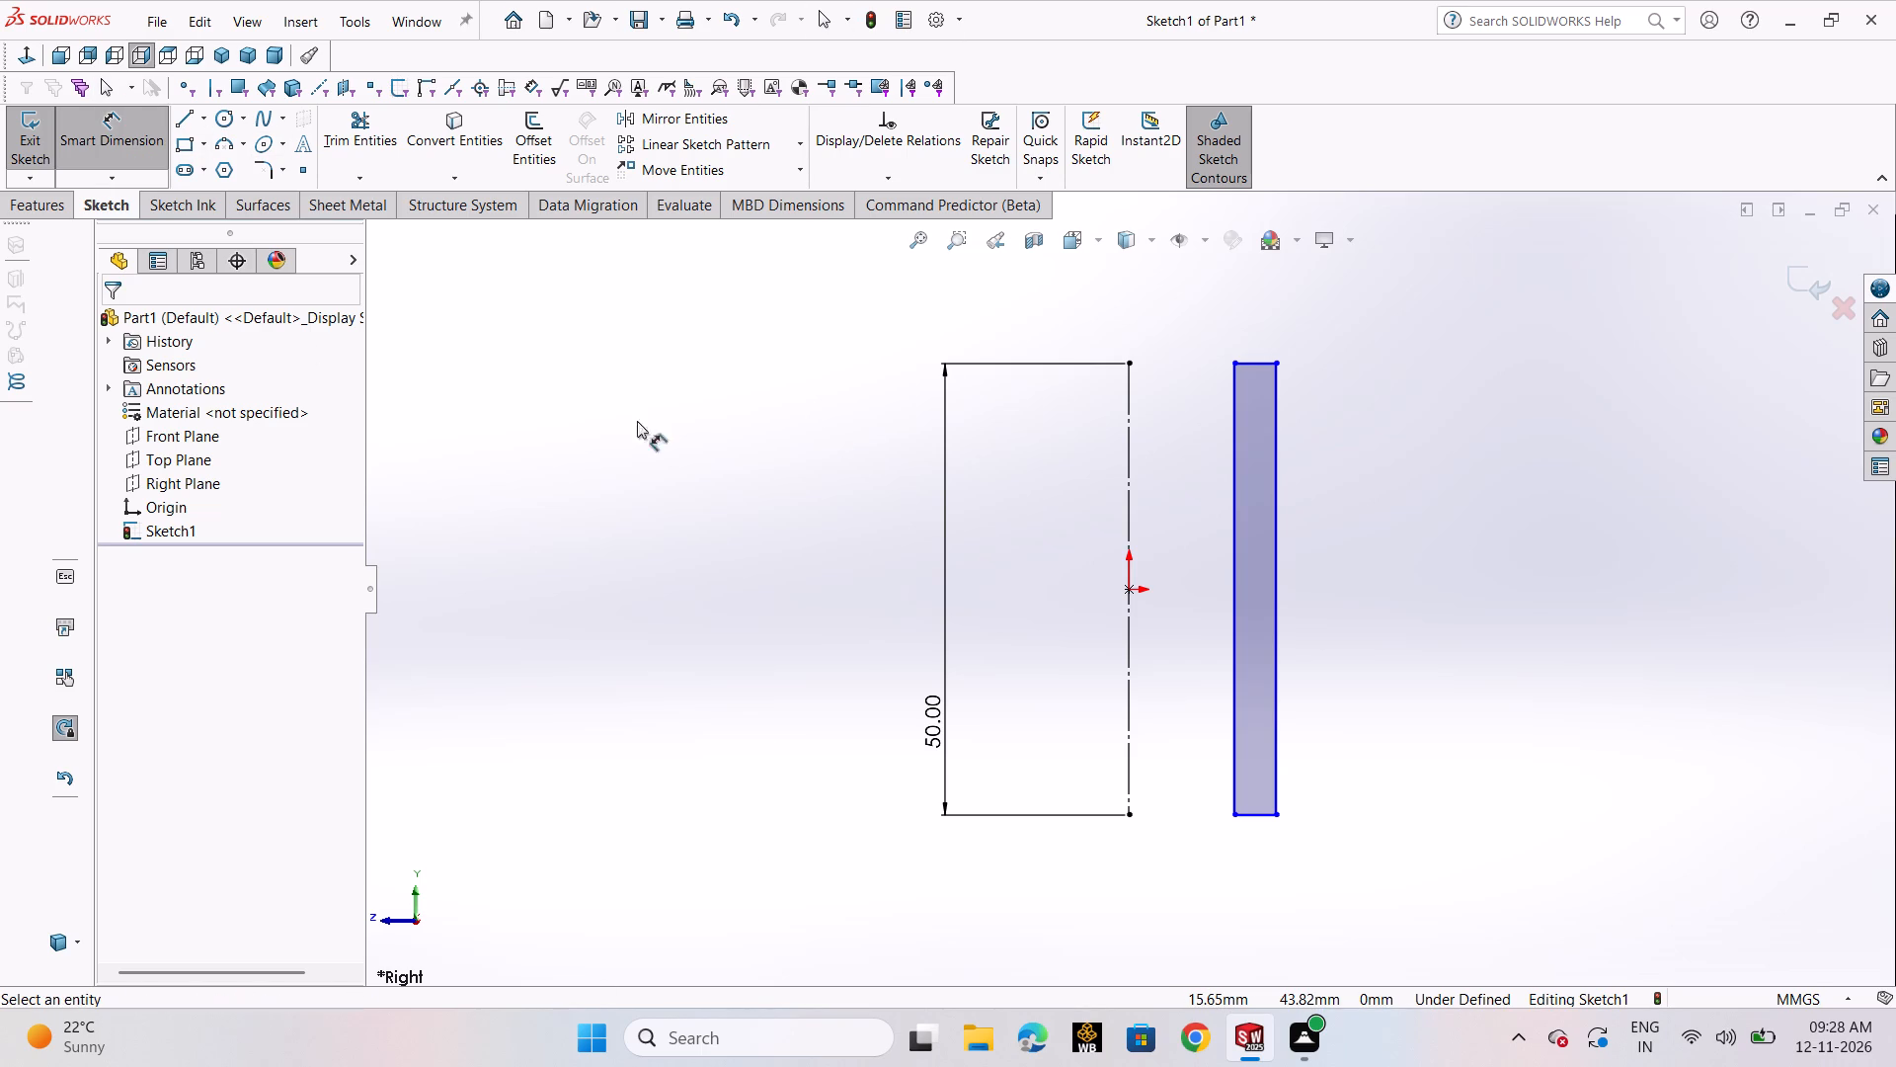
{"action": "left_click", "coordinate": [1127, 417]}
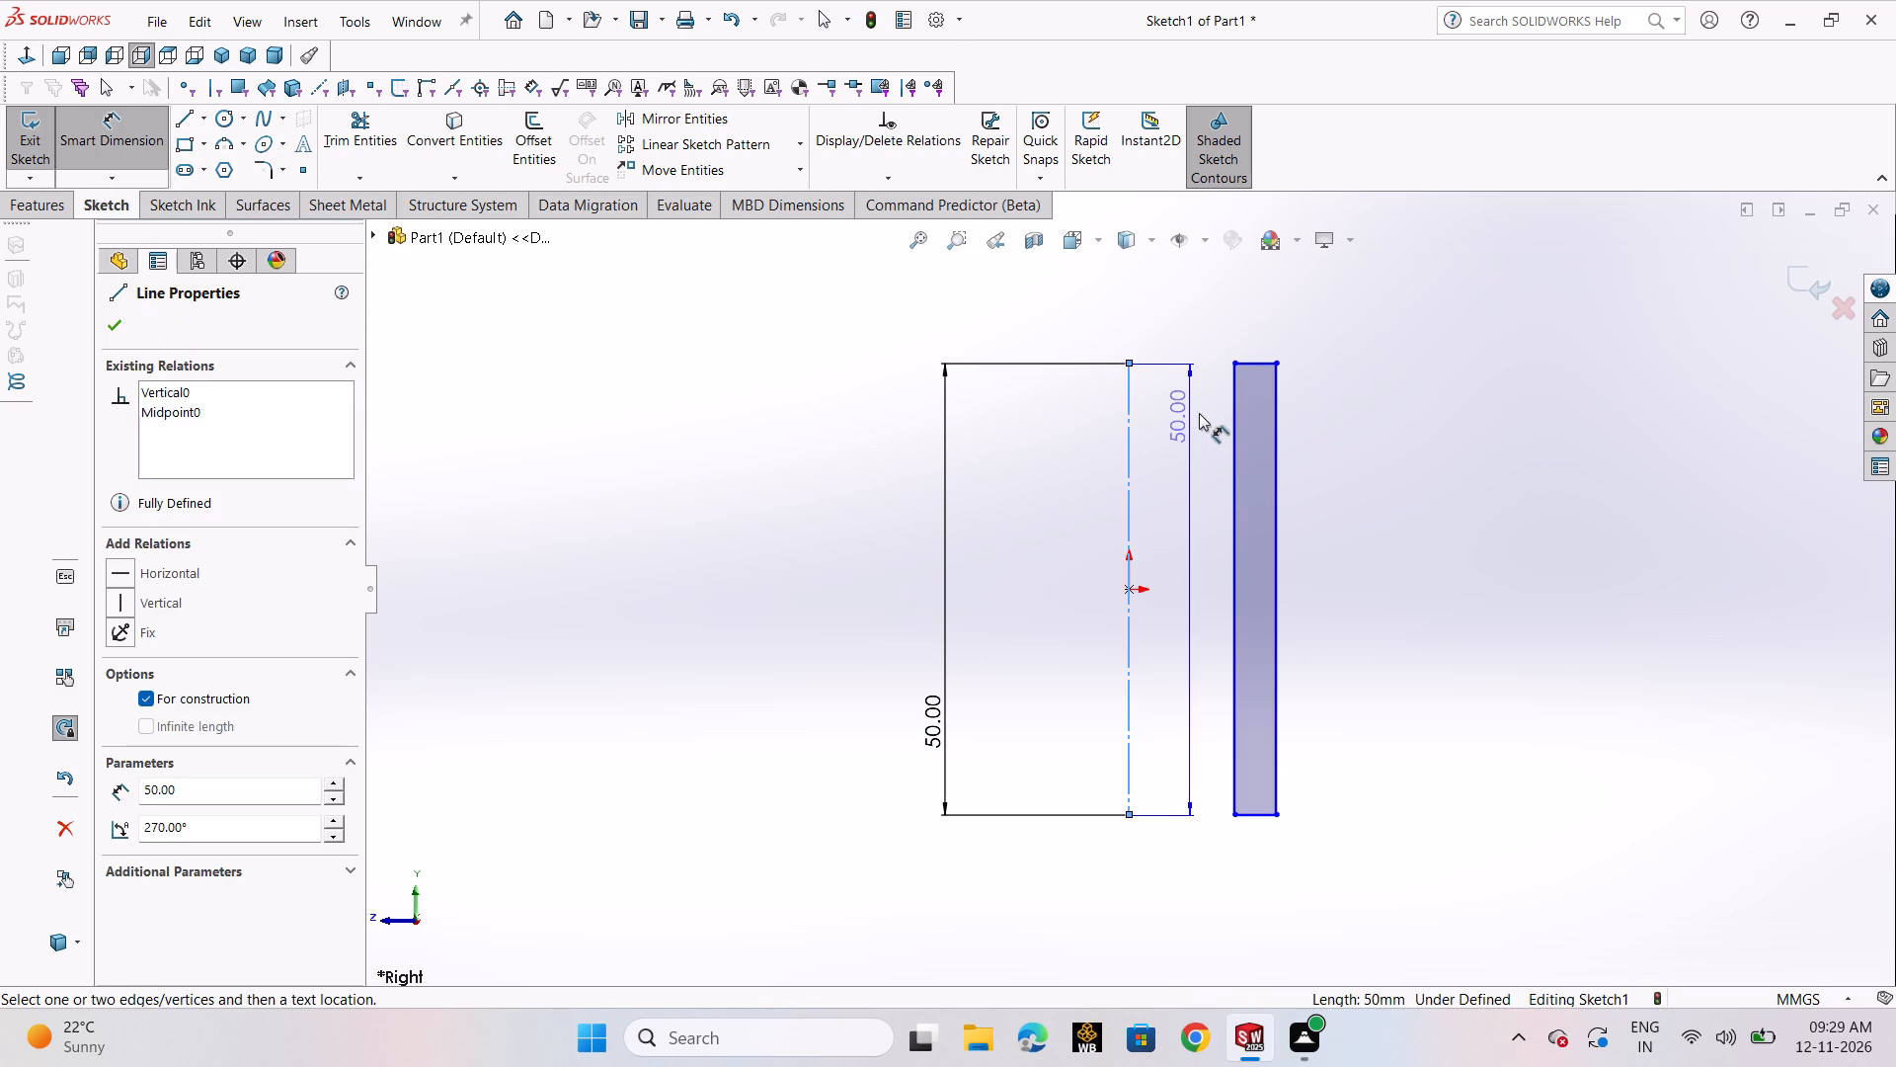
{"action": "left_click", "coordinate": [1234, 411]}
{"action": "left_click", "coordinate": [1194, 309]}
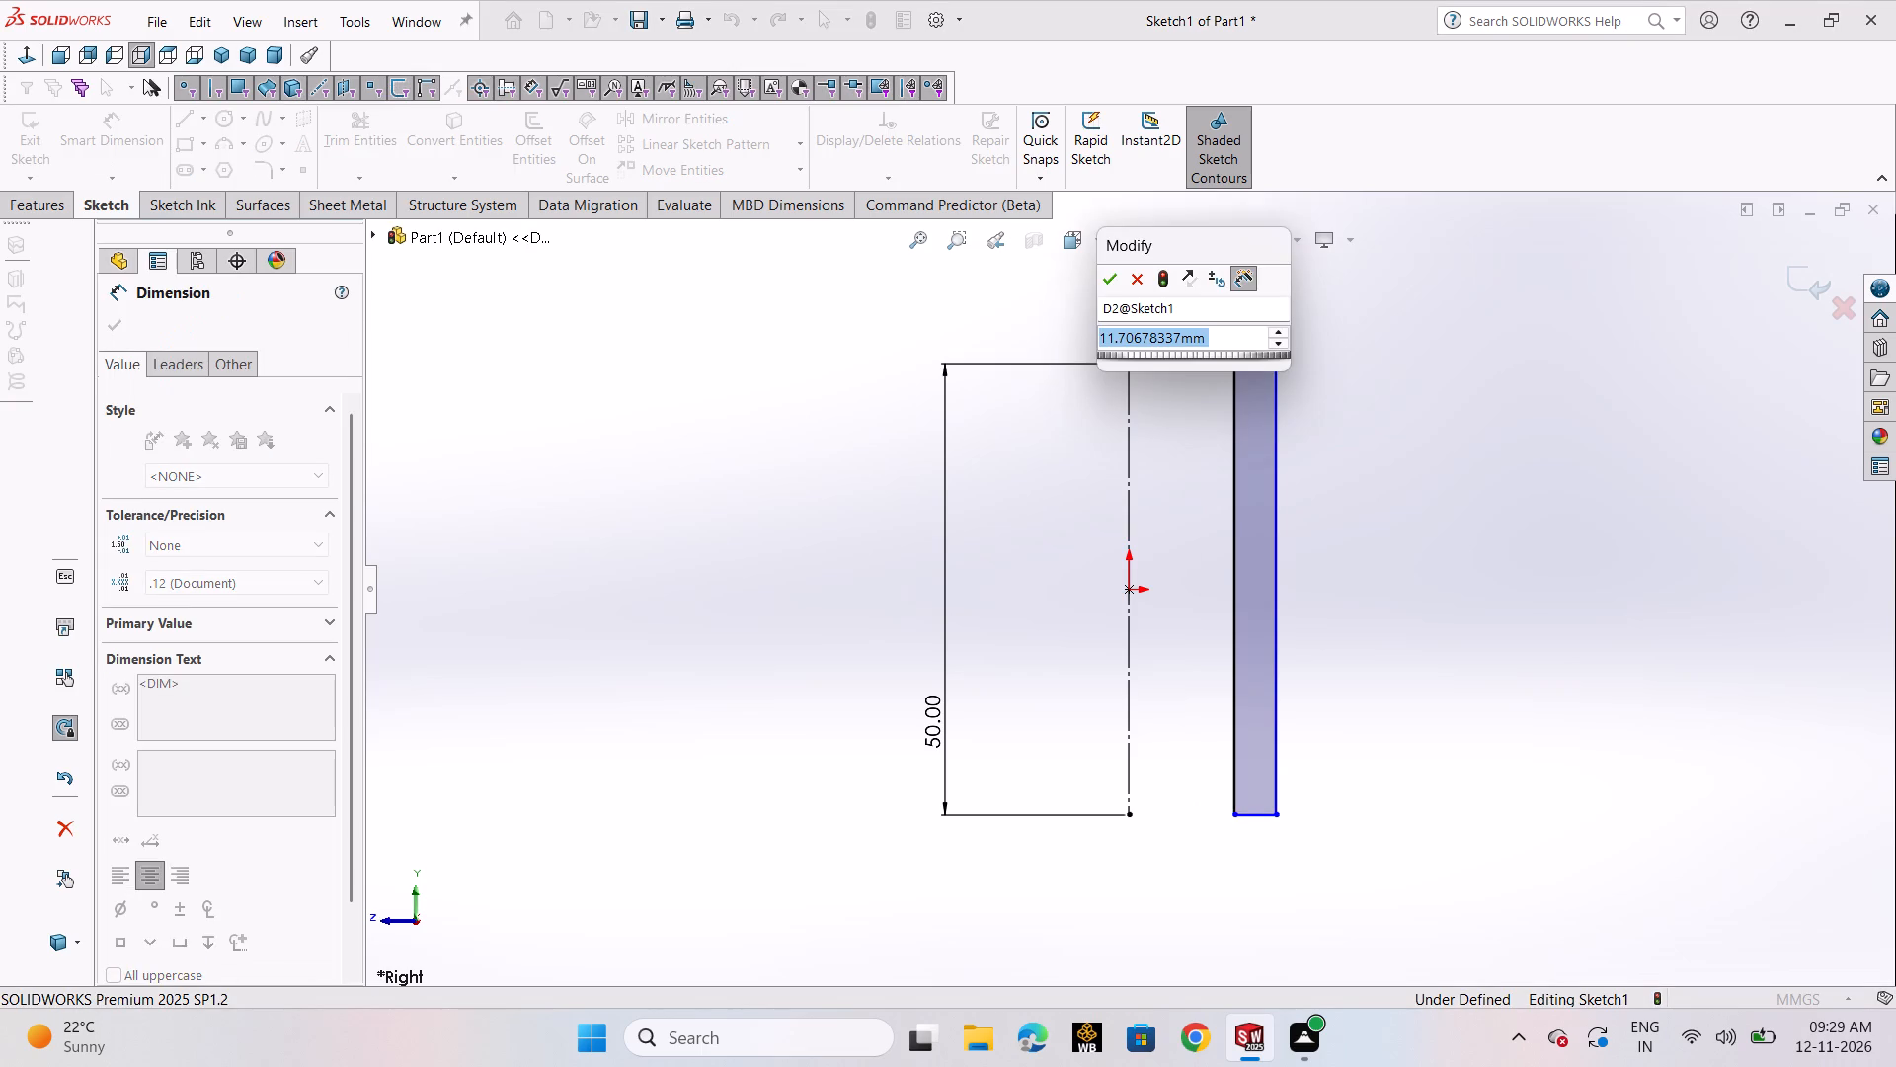
{"action": "type", "text": "17.60"}
{"action": "key", "text": "Return"}
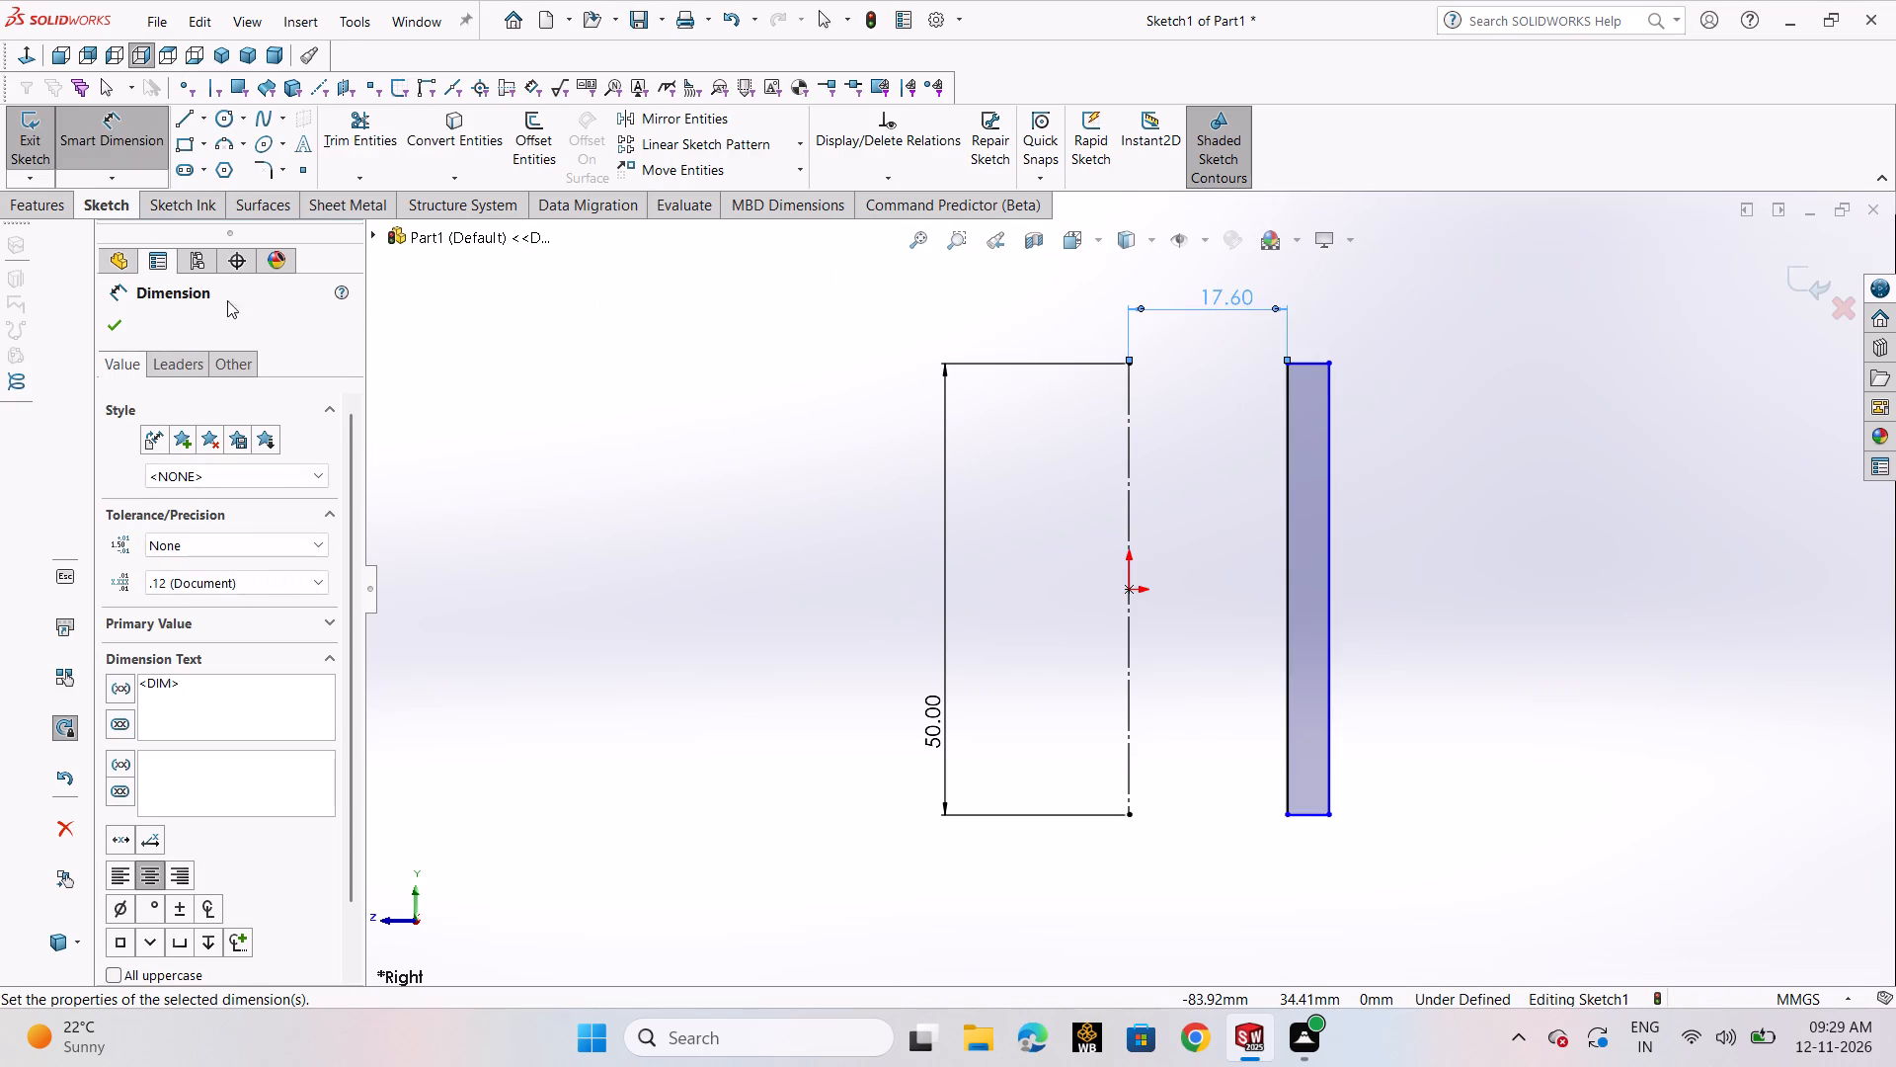
{"action": "left_click", "coordinate": [117, 332]}
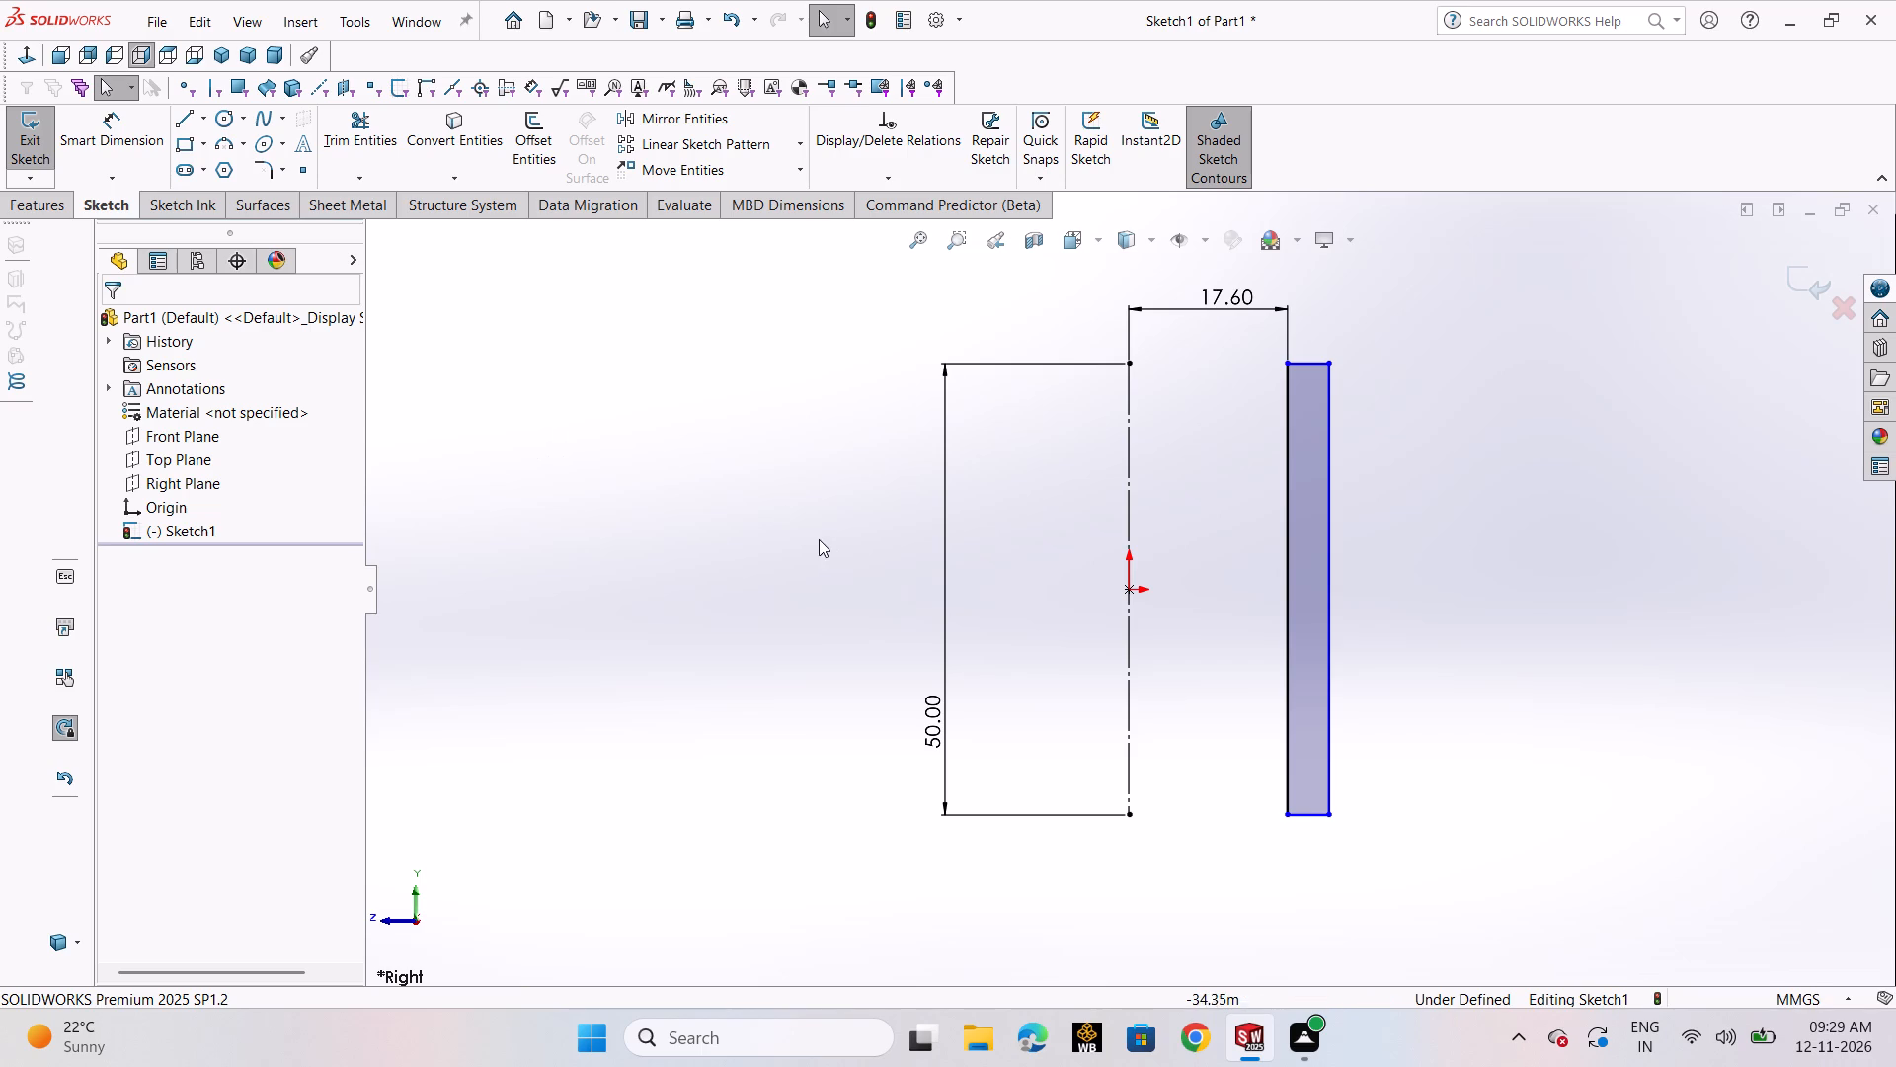
Dimension the rectangle's bottom edge as 20-17.60, giving a wall width of 2.40 mm.
{"action": "left_click", "coordinate": [110, 142]}
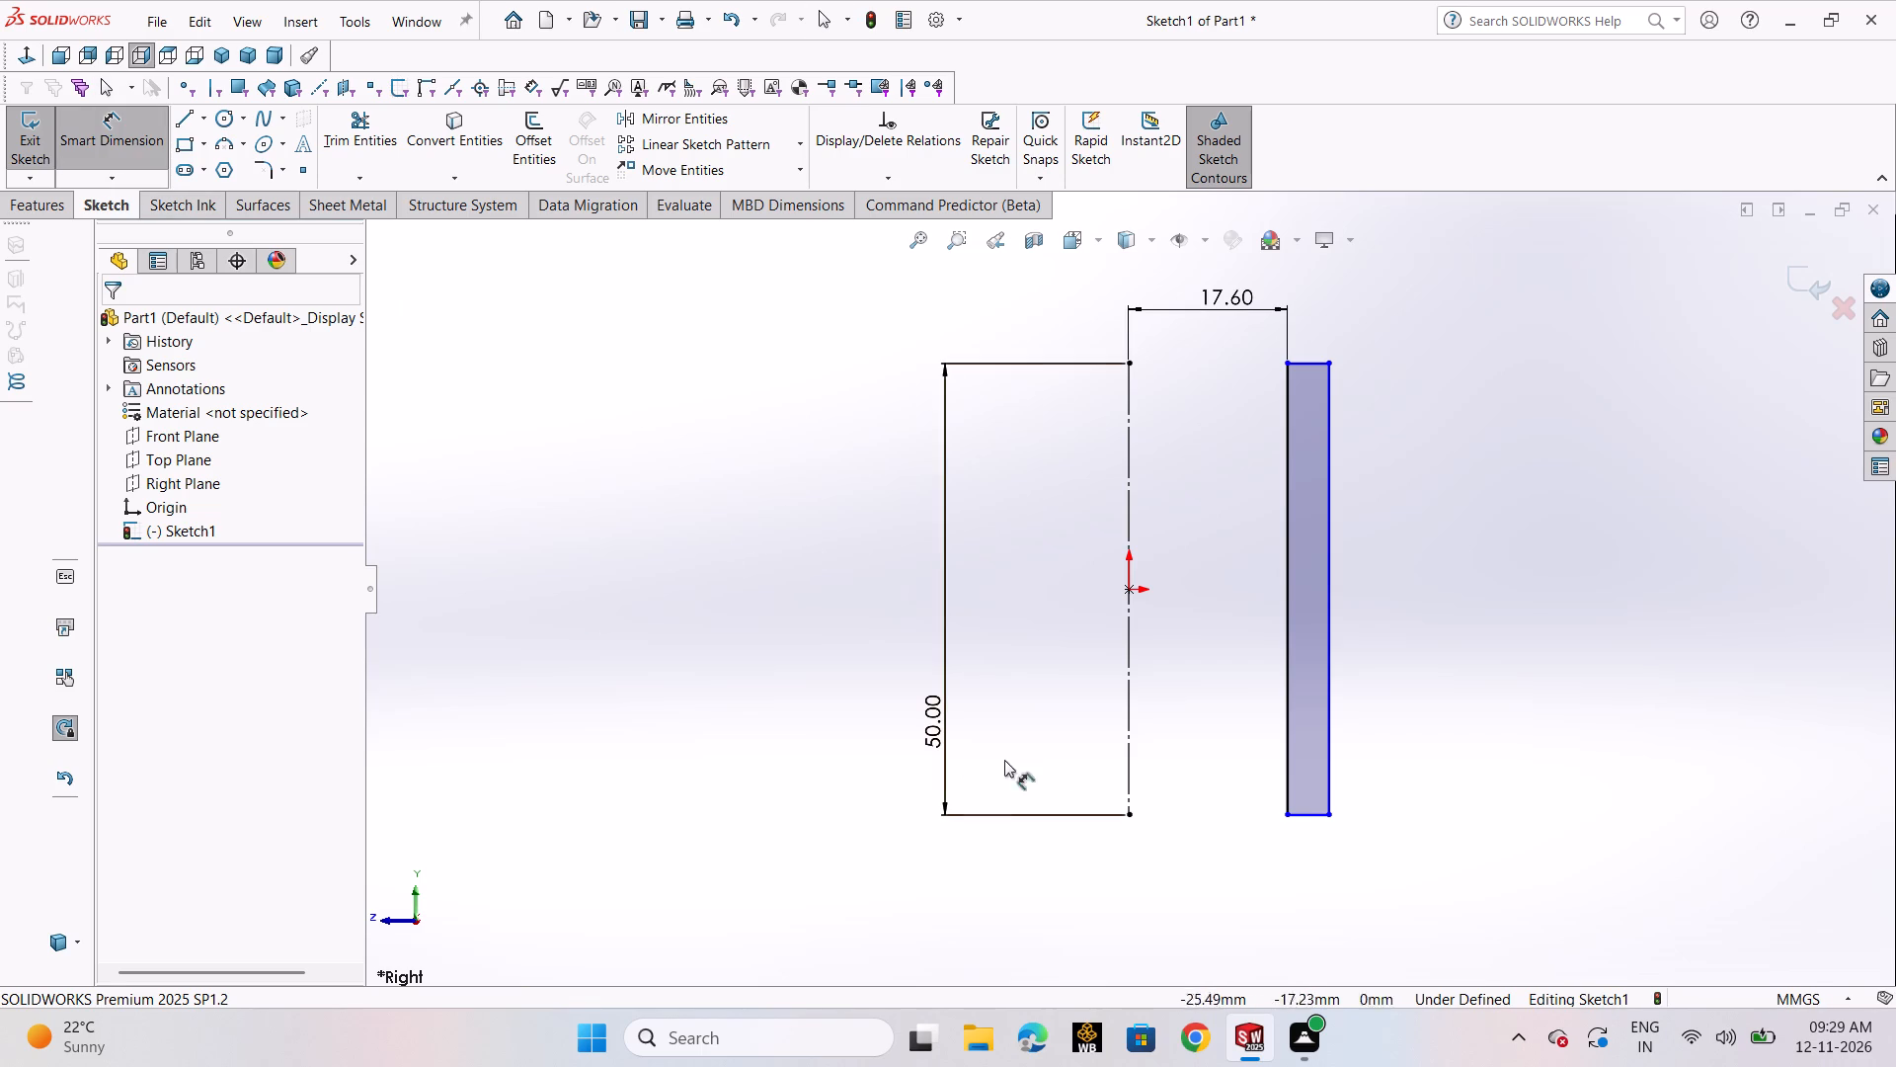
{"action": "left_click", "coordinate": [1304, 815]}
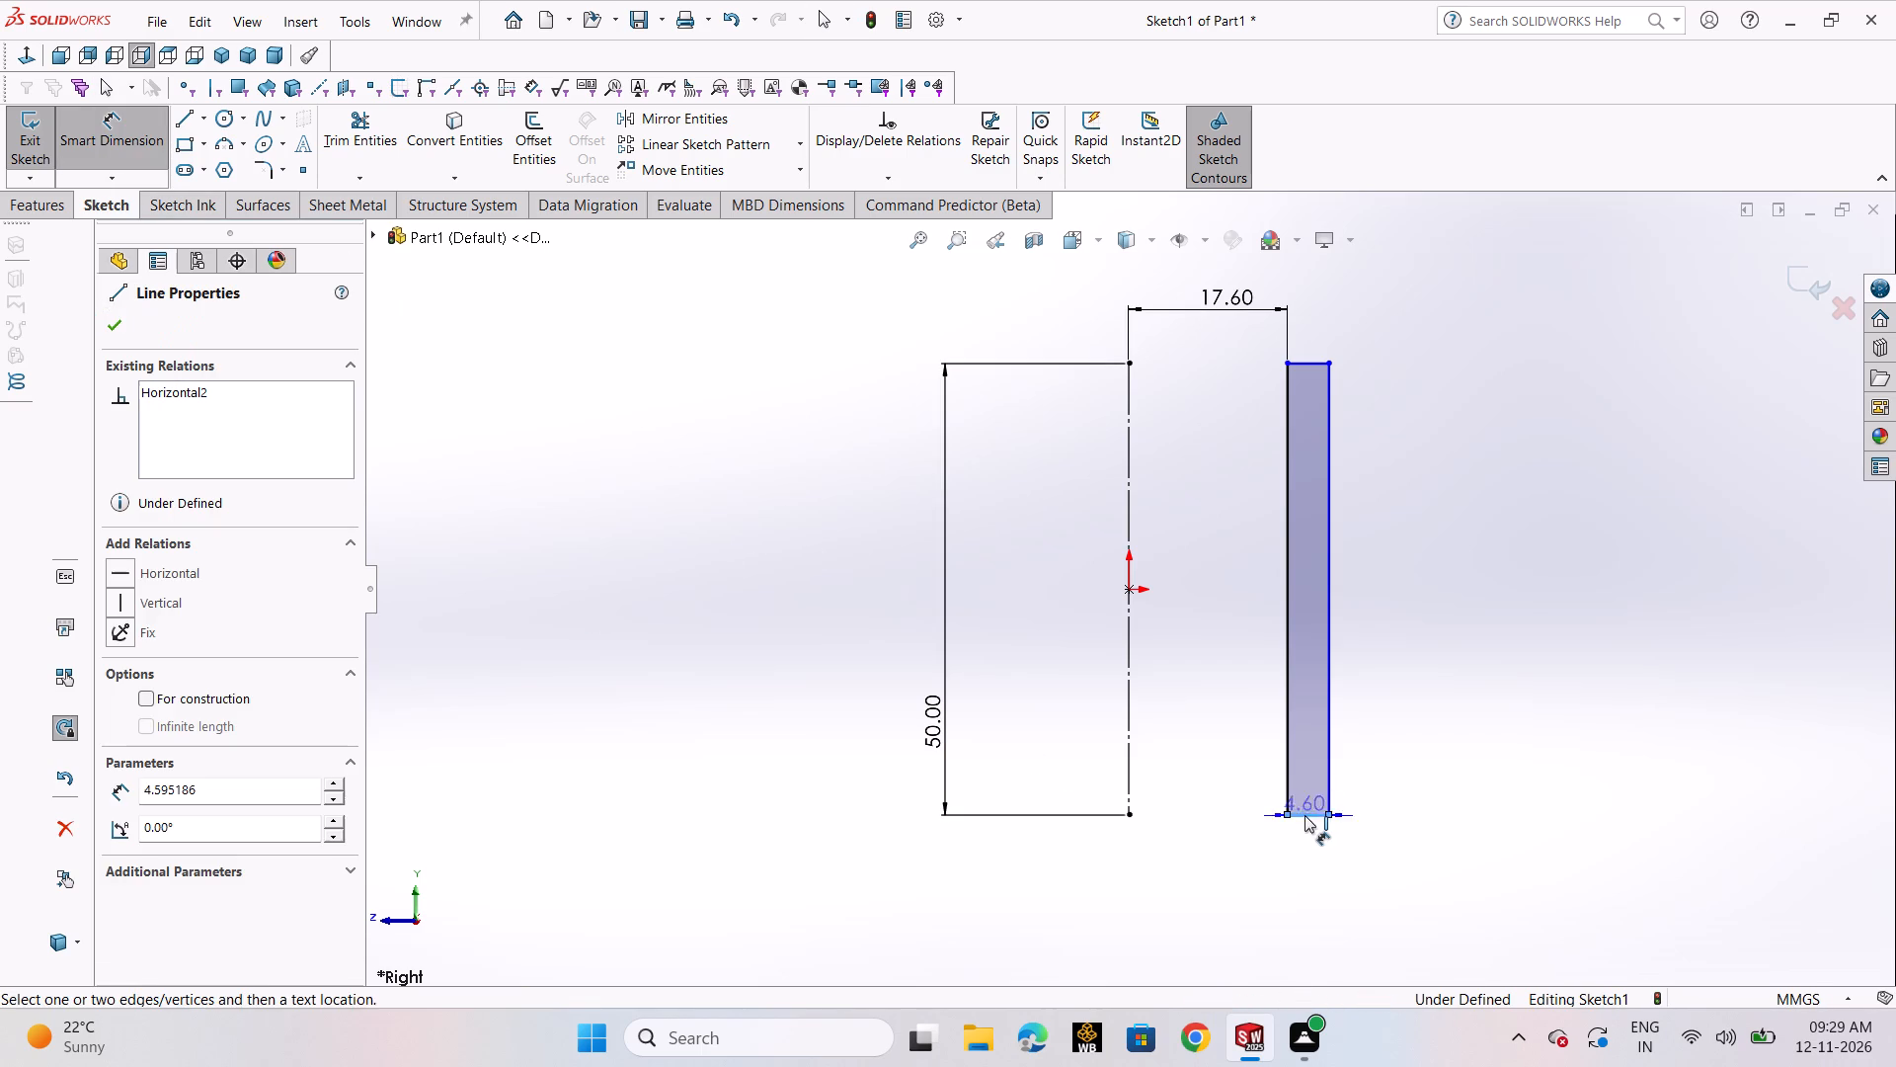
{"action": "left_click", "coordinate": [1308, 888]}
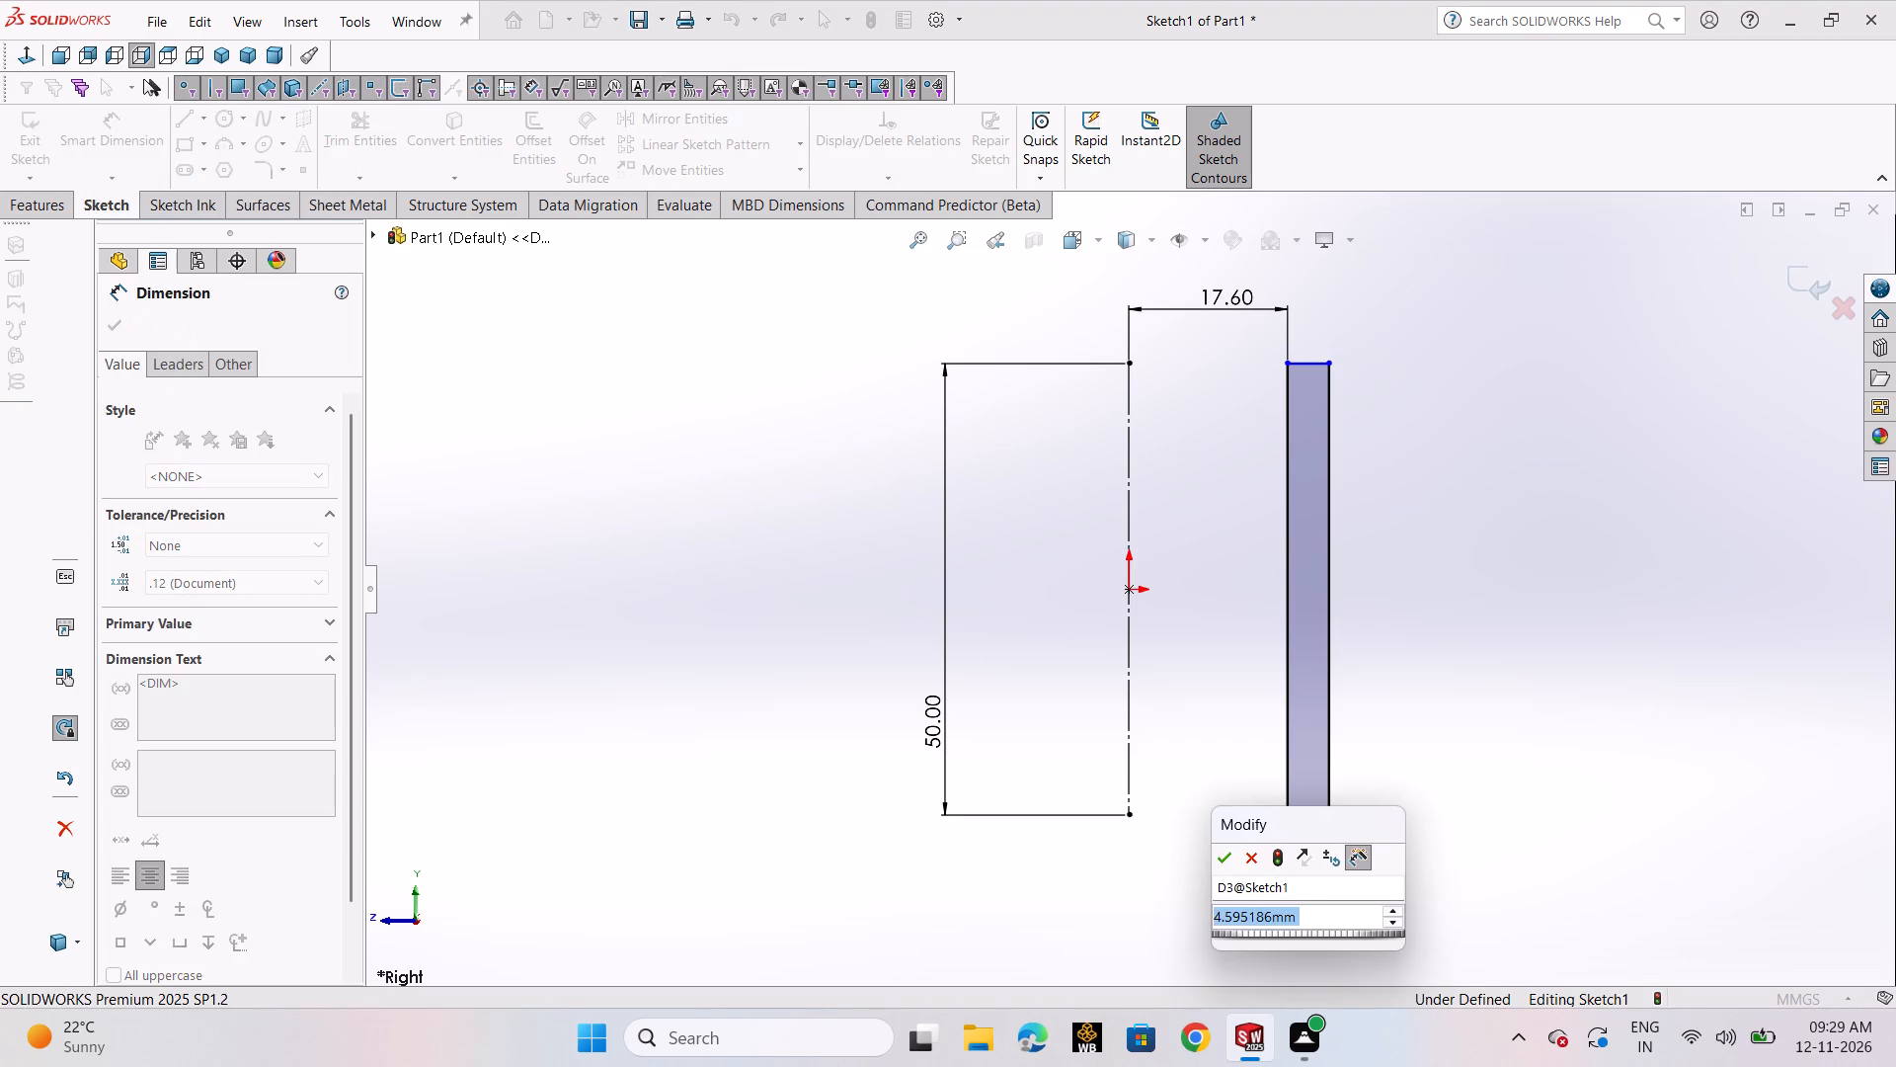
{"action": "type", "text": "20-17.60"}
{"action": "key", "text": "Return"}
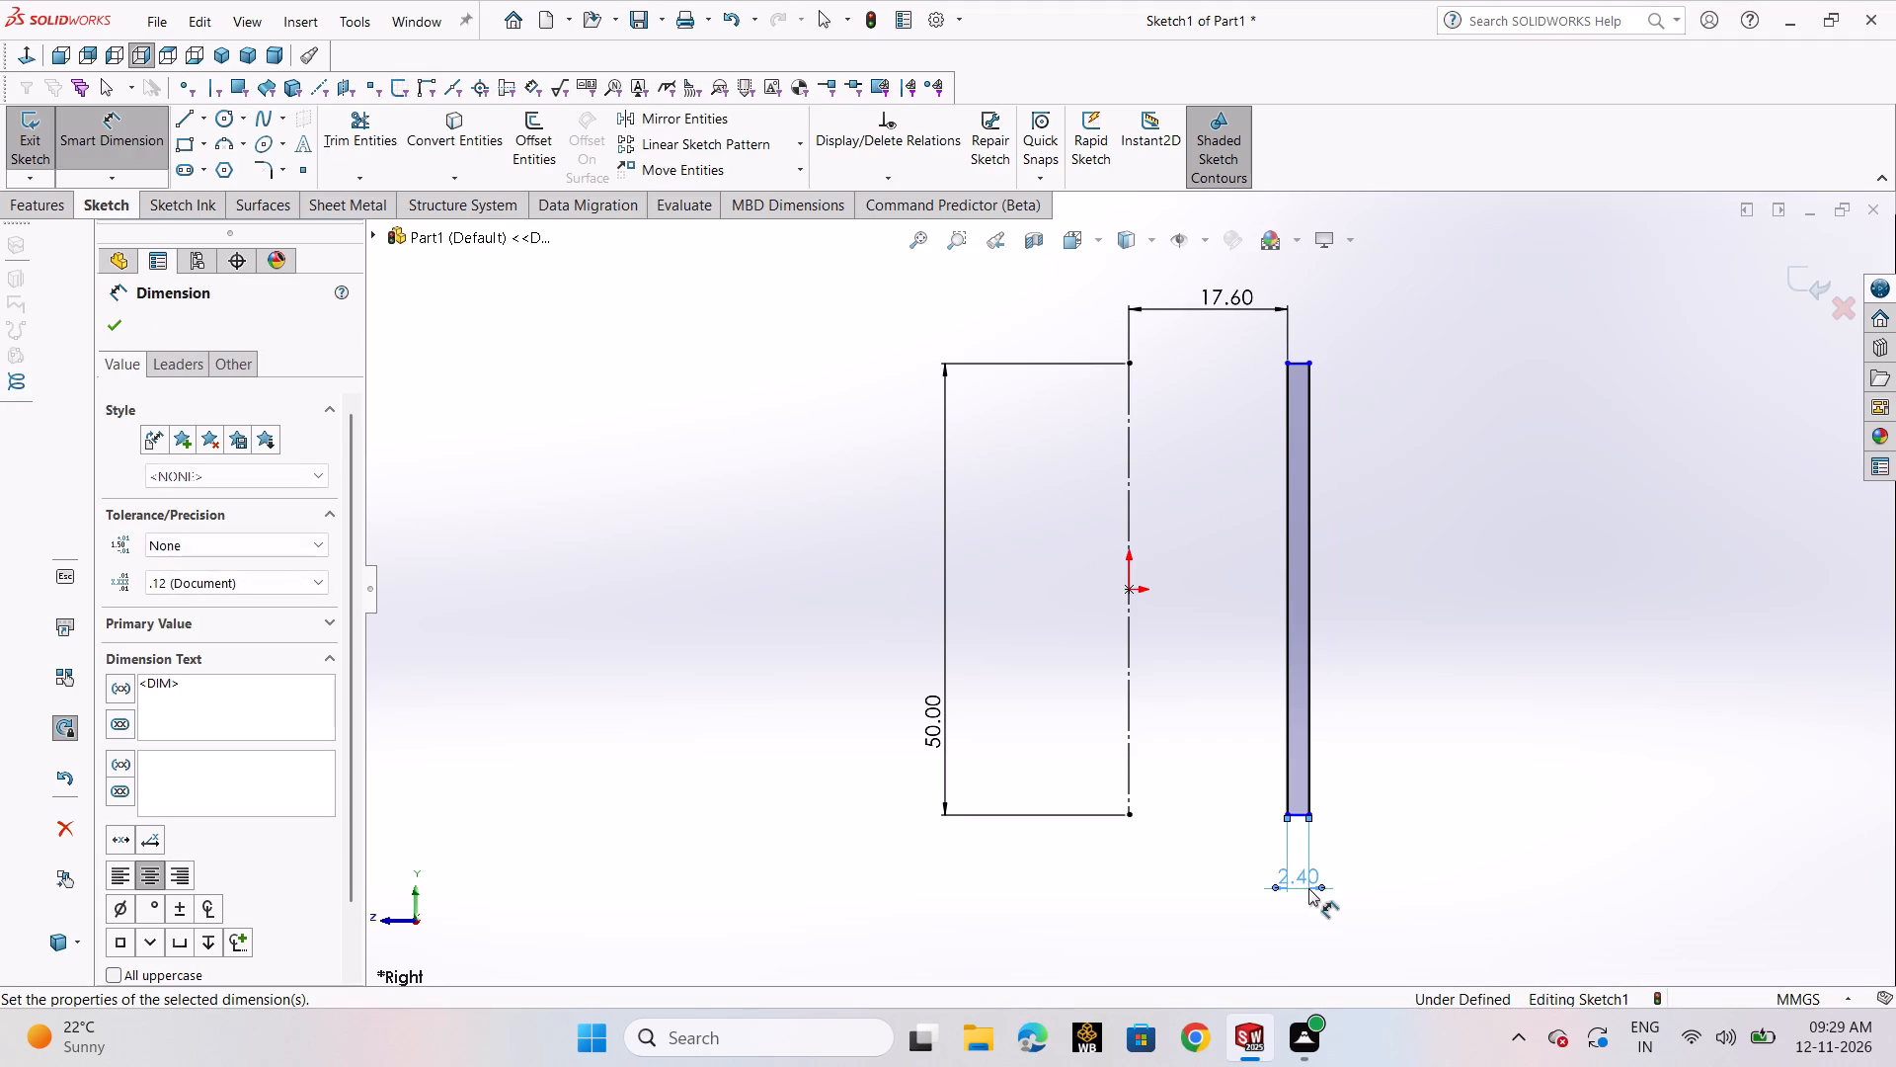
{"action": "left_click", "coordinate": [115, 317]}
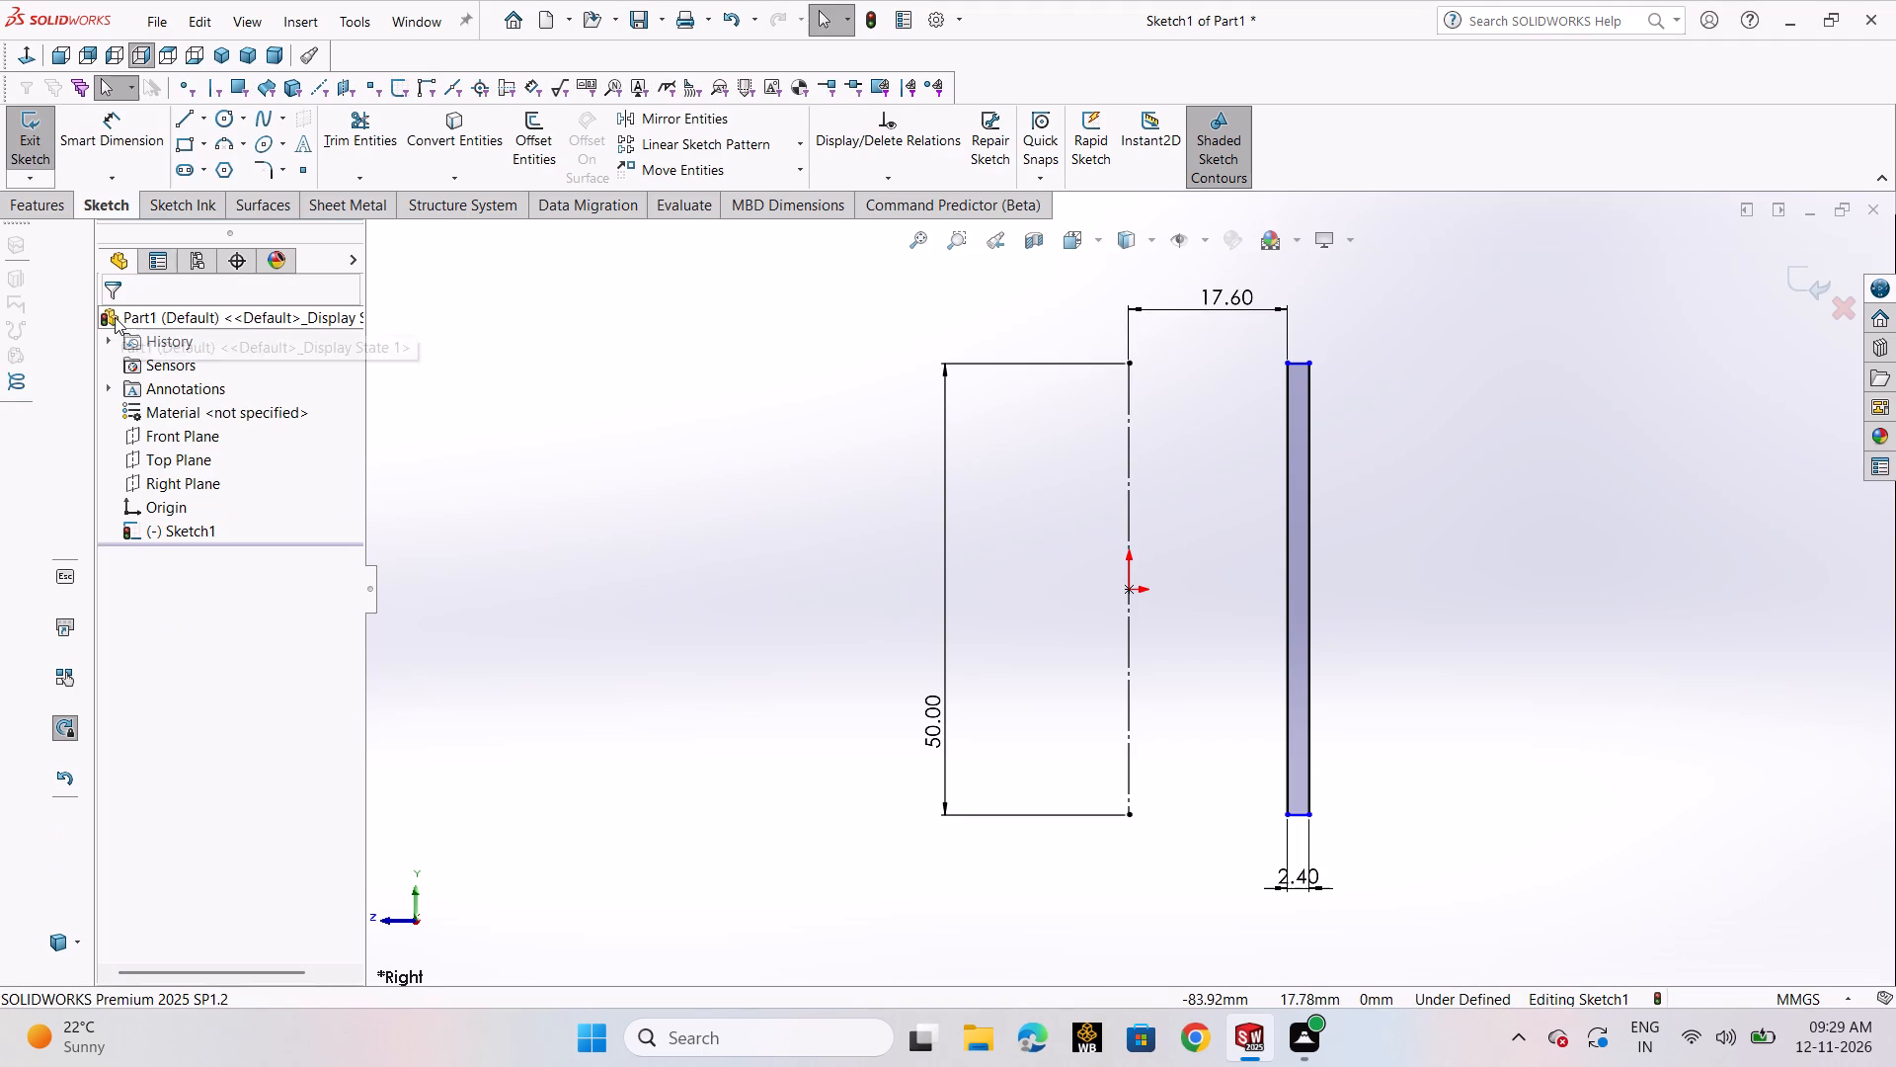
{"action": "left_click", "coordinate": [596, 556]}
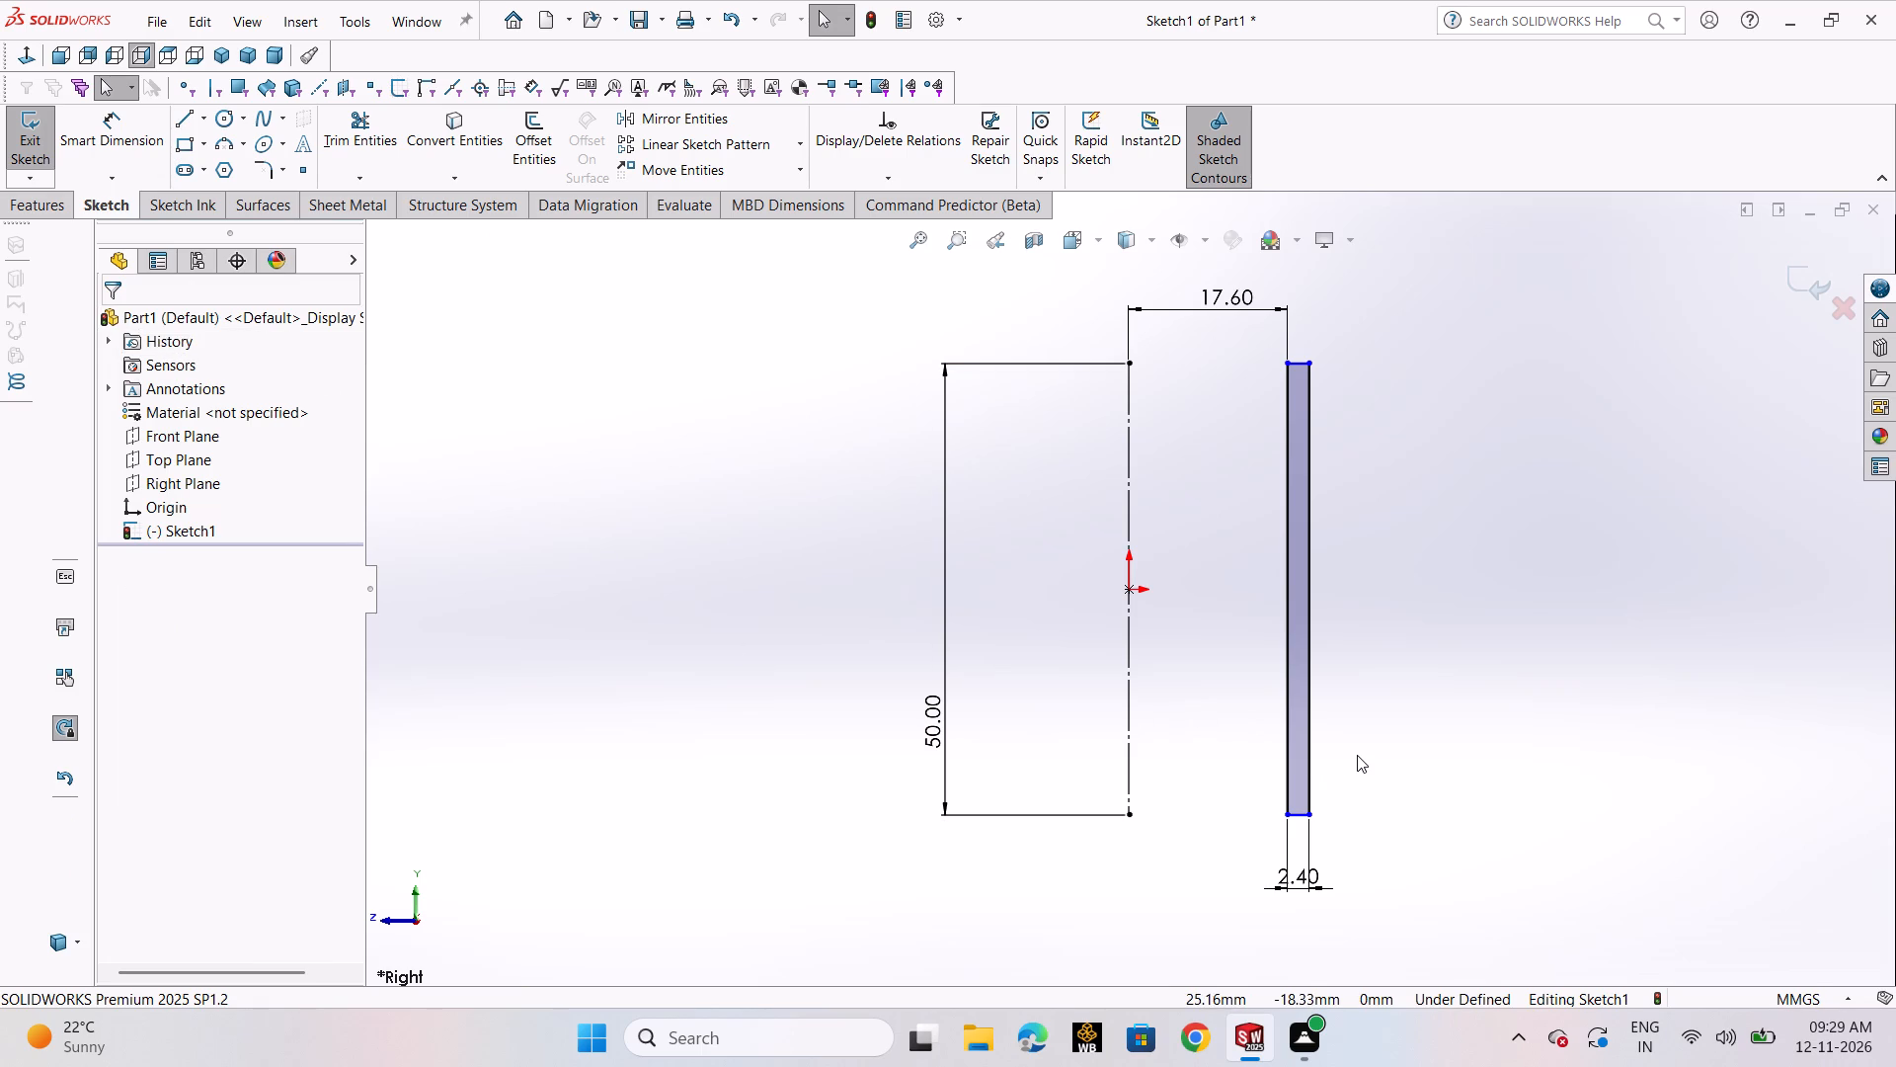
{"action": "scroll", "coordinate": [1357, 755], "scroll_direction": "up", "scroll_amount": 1}
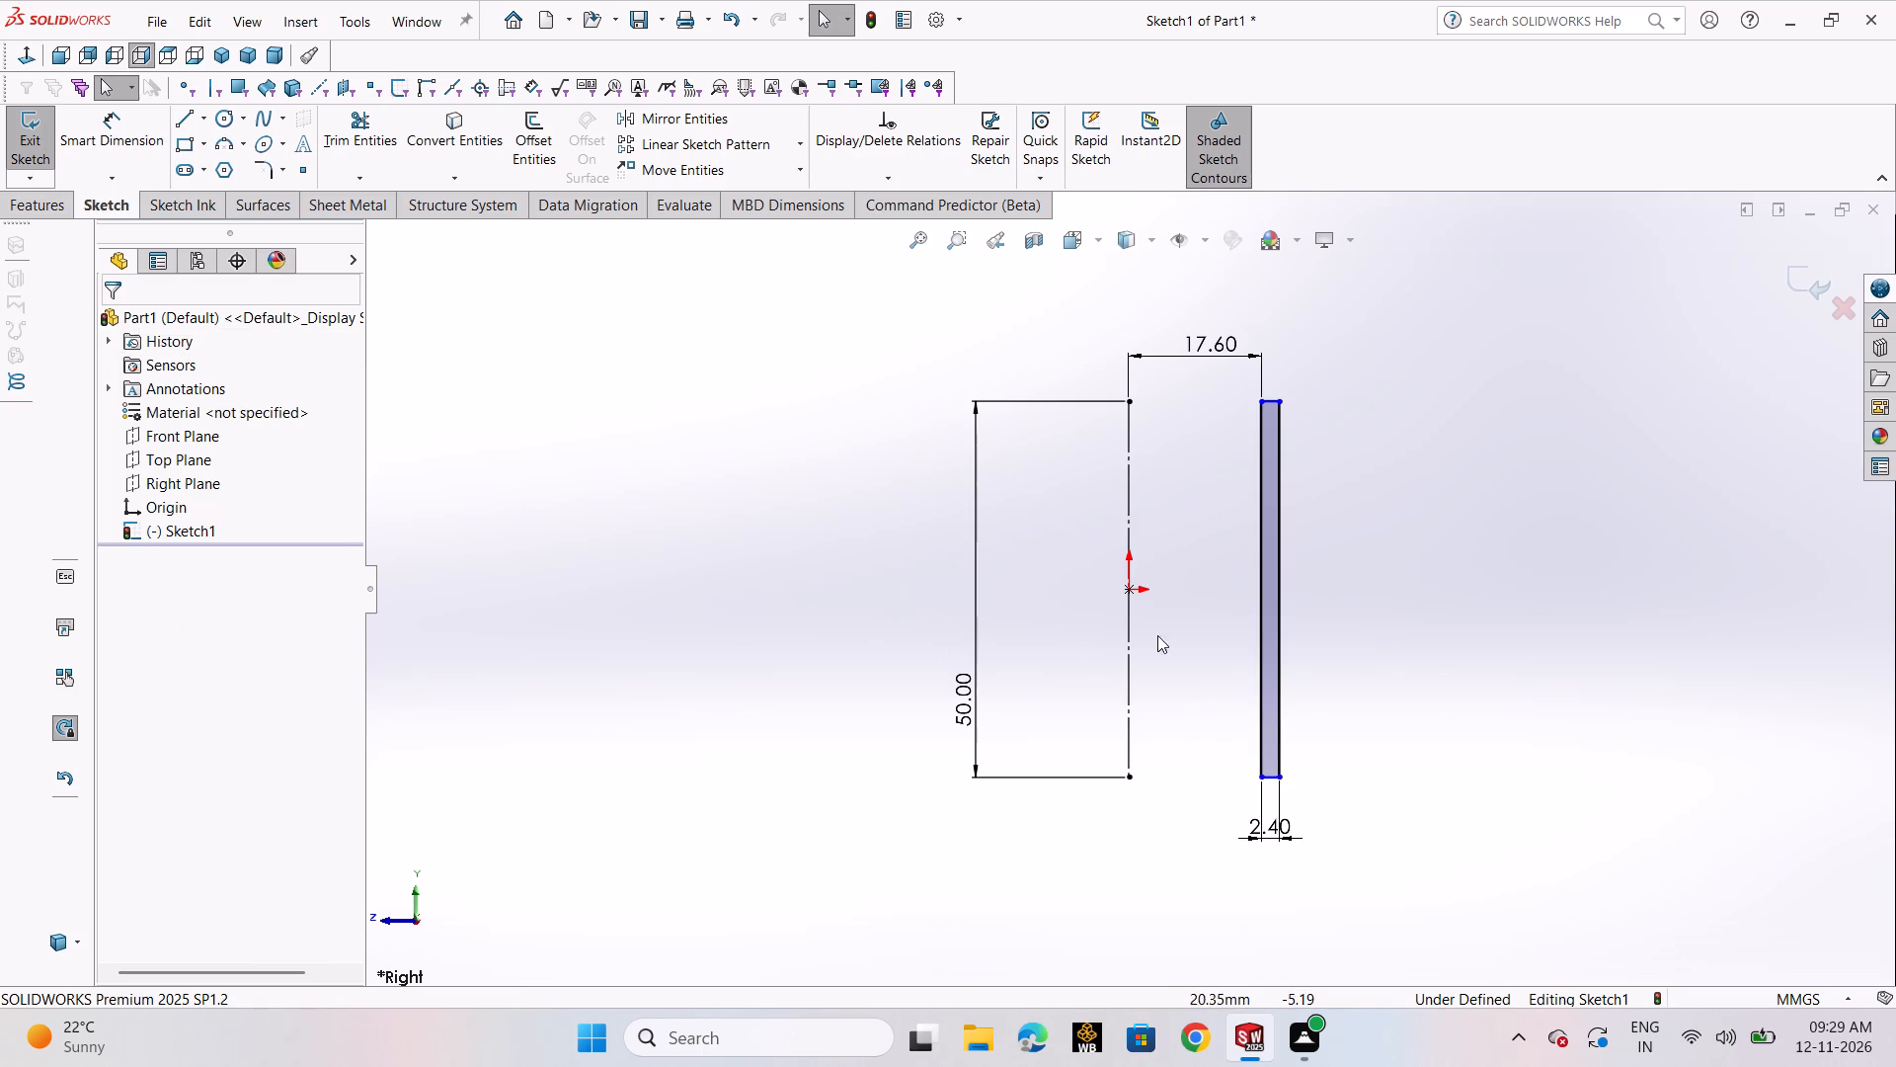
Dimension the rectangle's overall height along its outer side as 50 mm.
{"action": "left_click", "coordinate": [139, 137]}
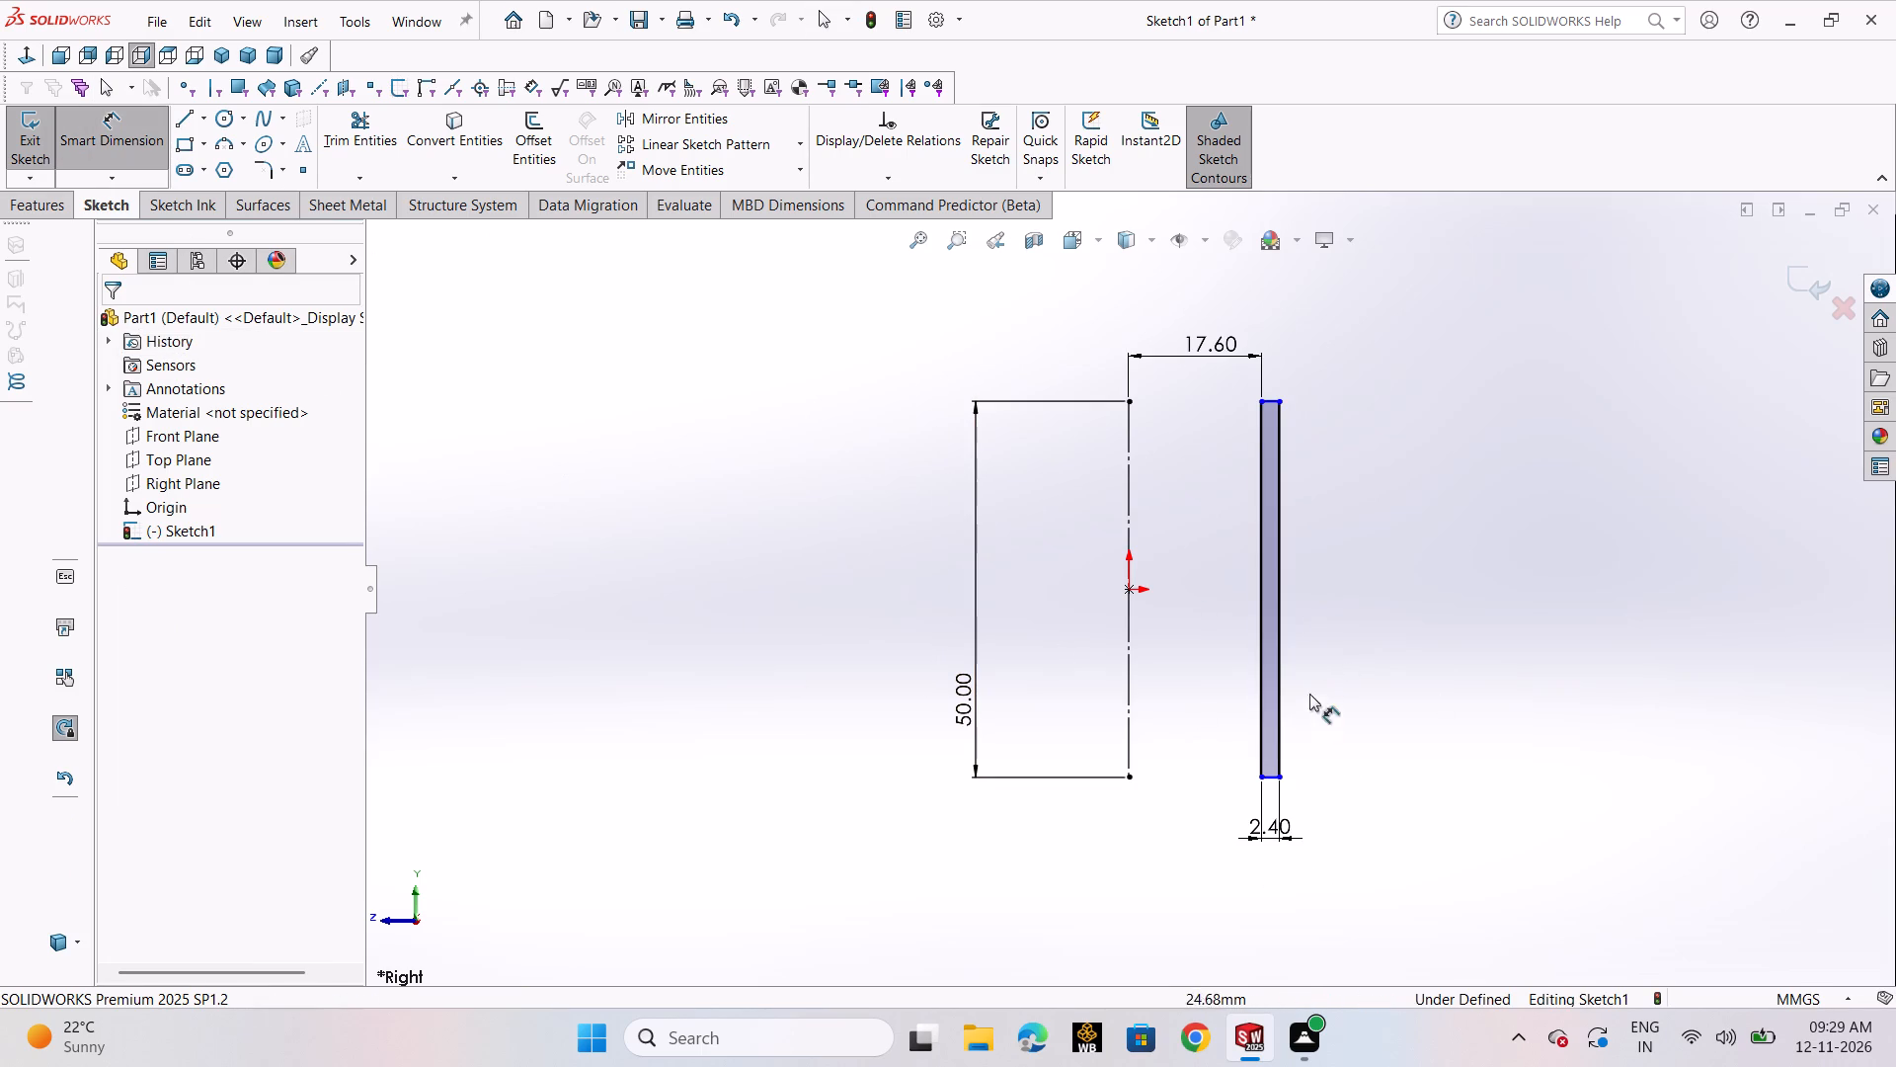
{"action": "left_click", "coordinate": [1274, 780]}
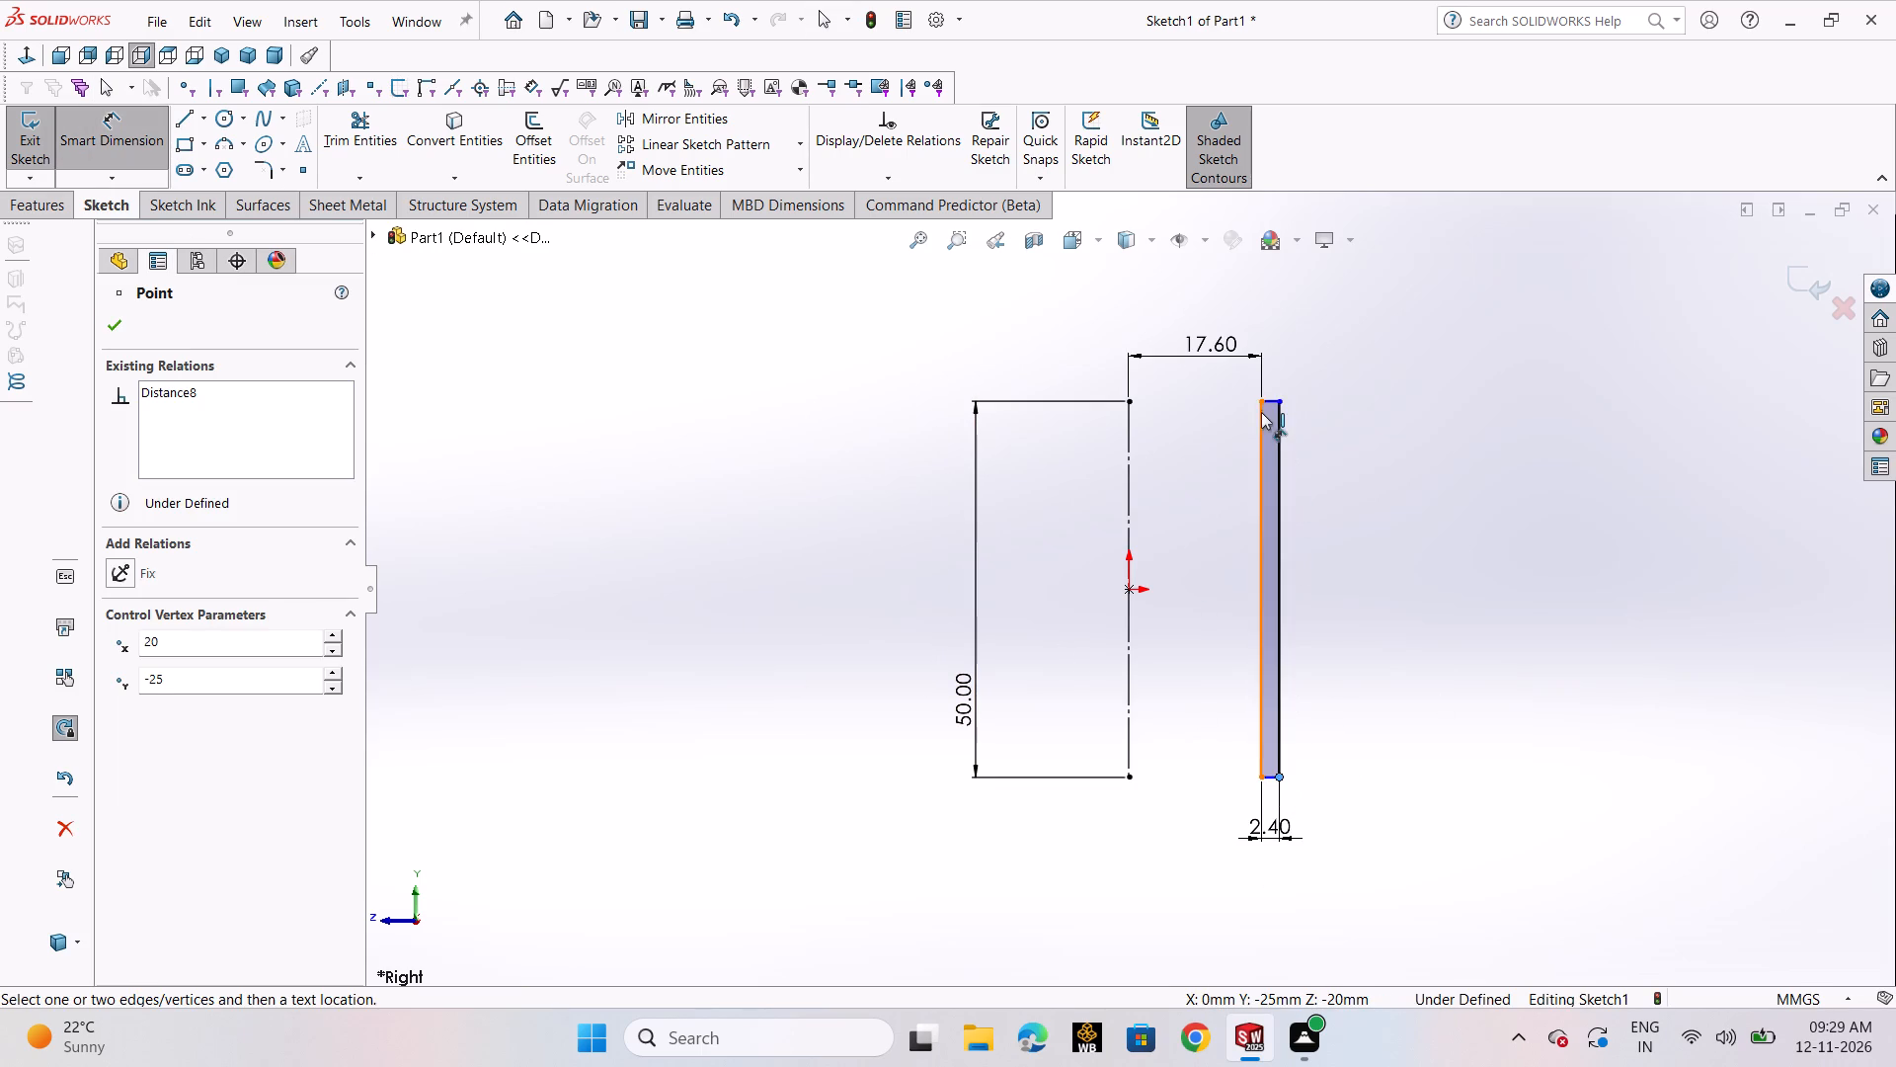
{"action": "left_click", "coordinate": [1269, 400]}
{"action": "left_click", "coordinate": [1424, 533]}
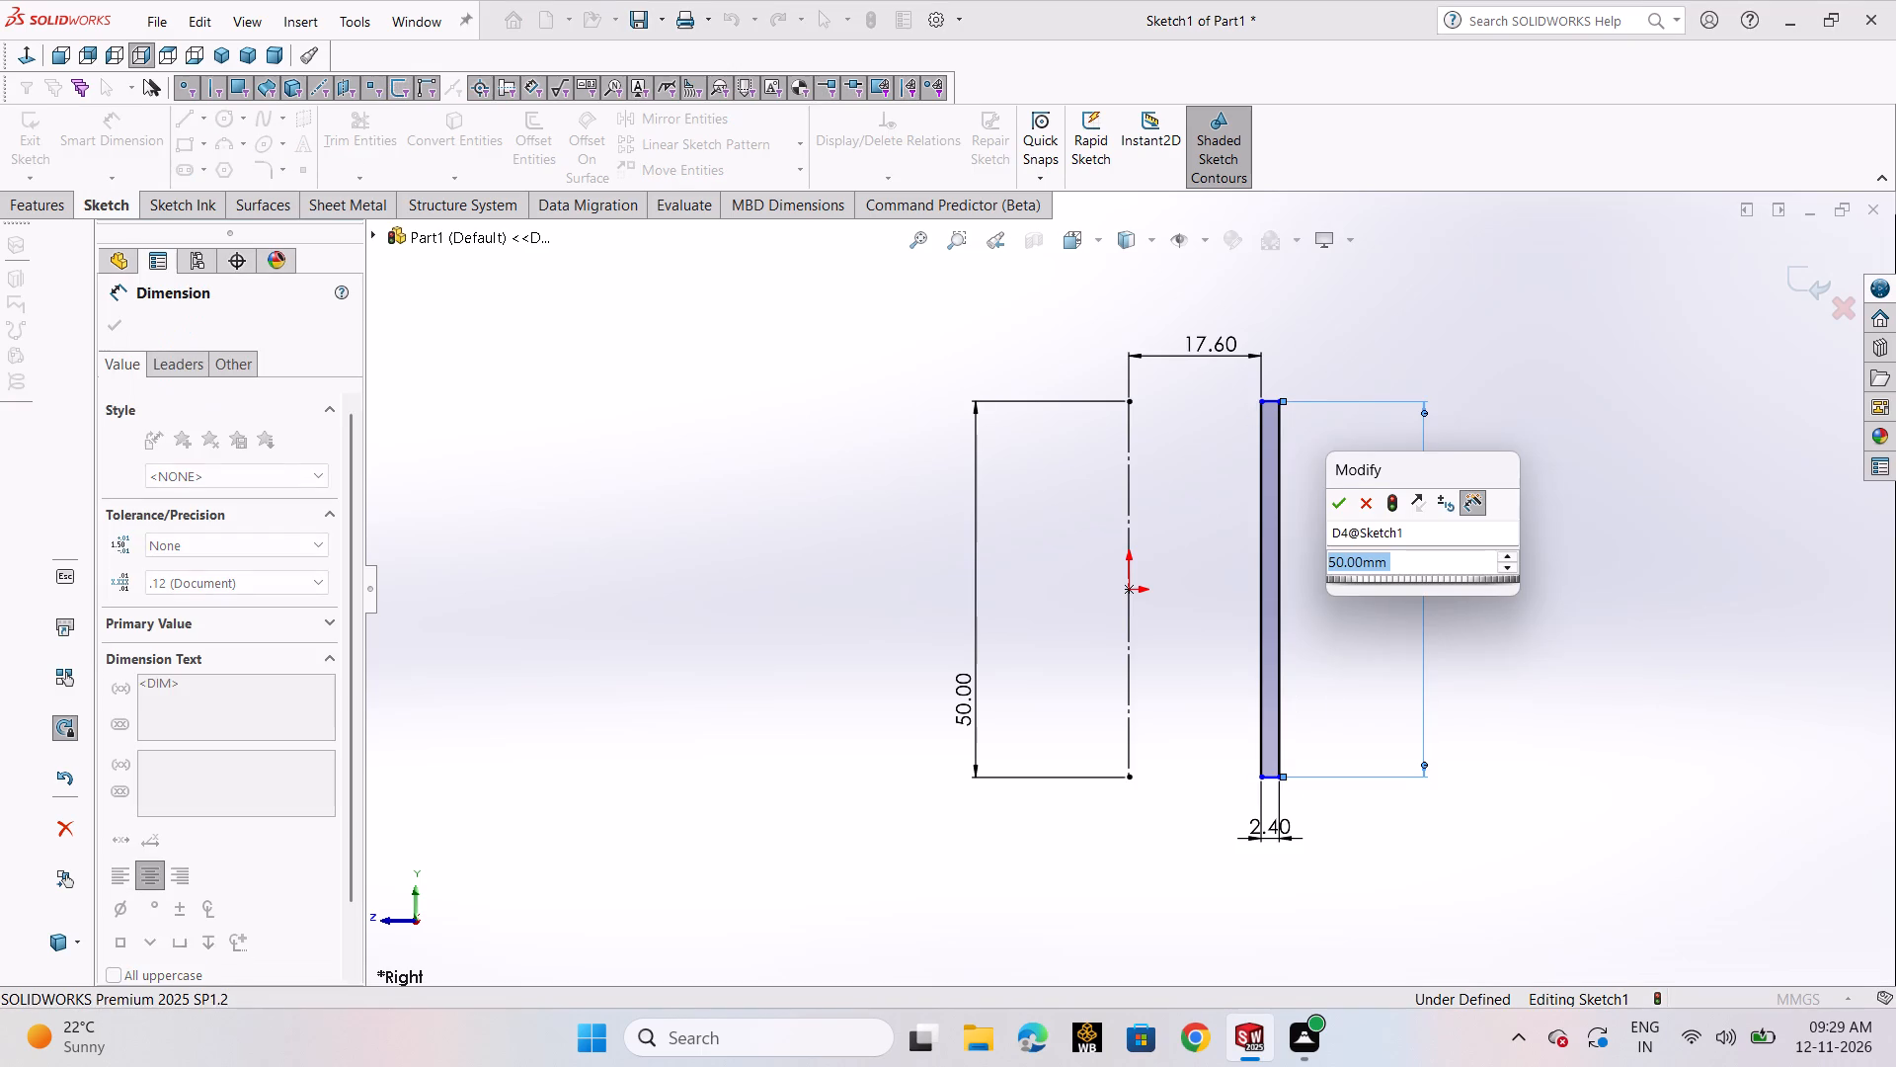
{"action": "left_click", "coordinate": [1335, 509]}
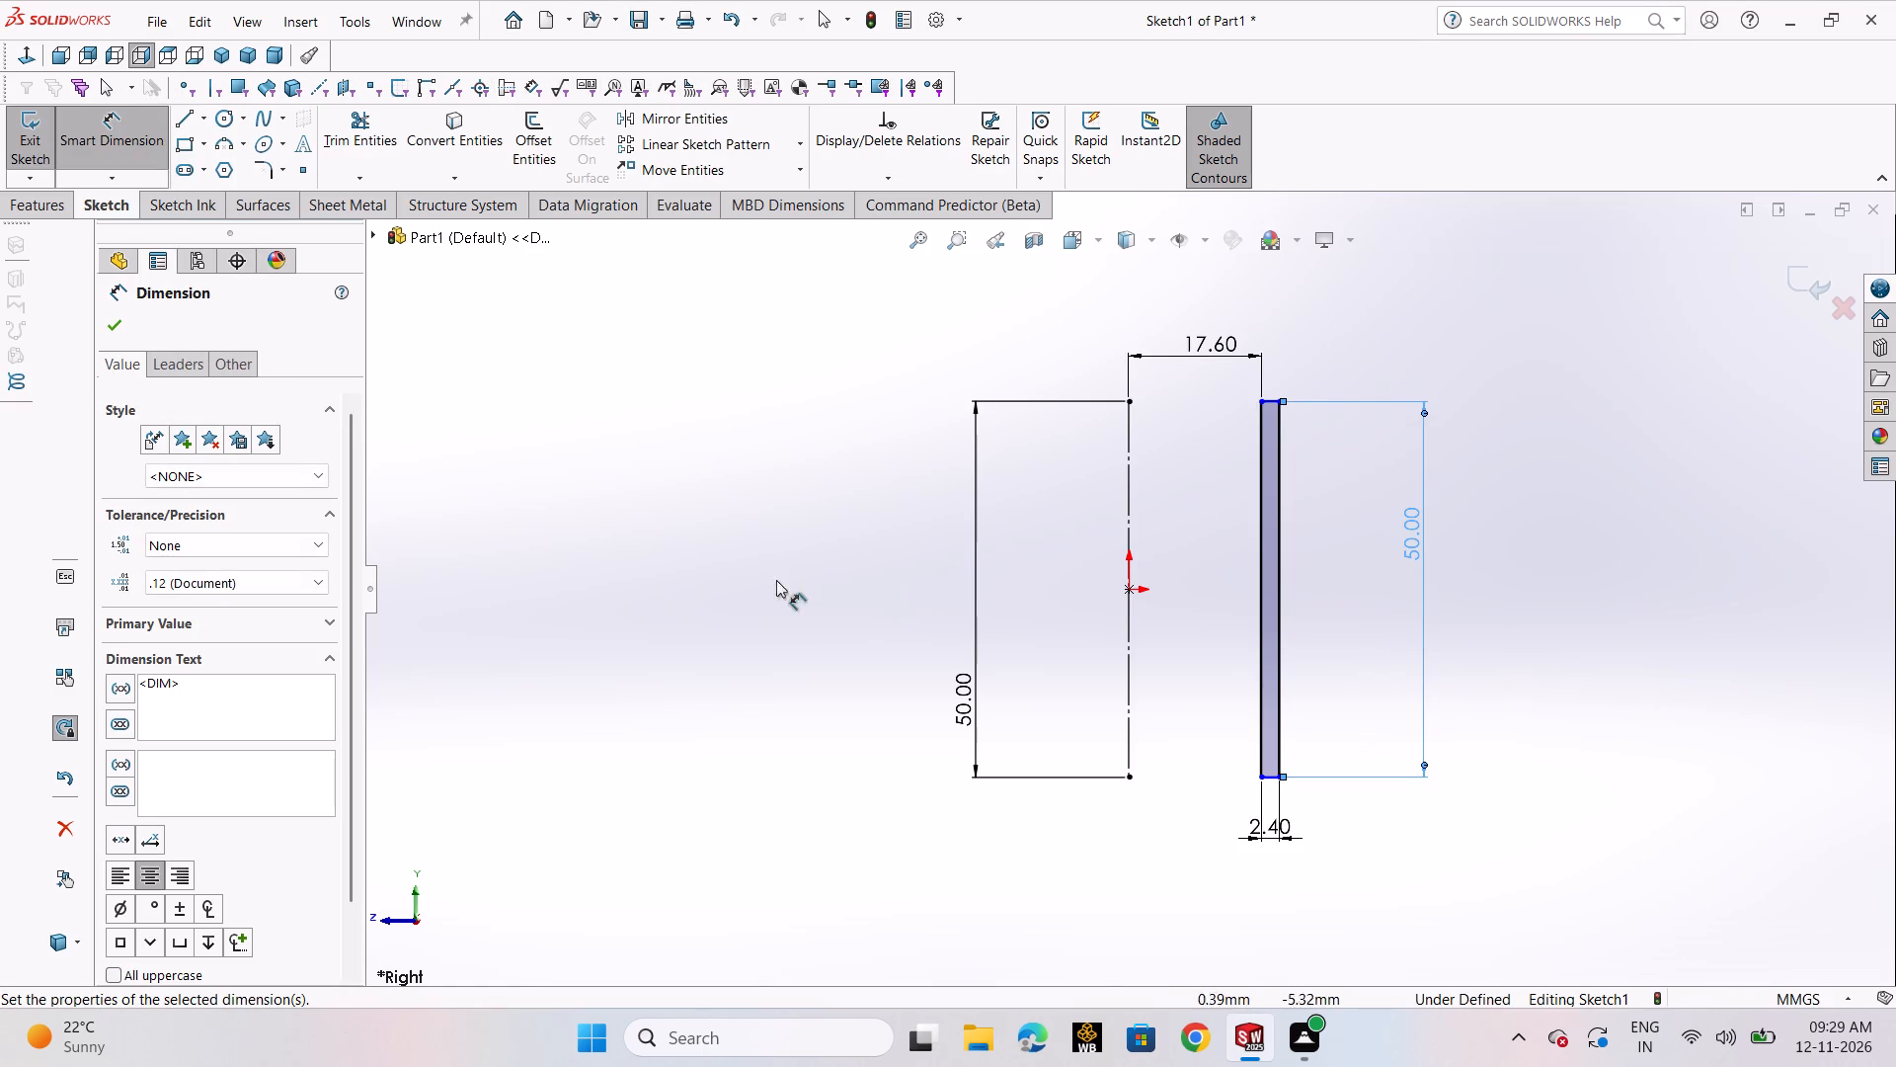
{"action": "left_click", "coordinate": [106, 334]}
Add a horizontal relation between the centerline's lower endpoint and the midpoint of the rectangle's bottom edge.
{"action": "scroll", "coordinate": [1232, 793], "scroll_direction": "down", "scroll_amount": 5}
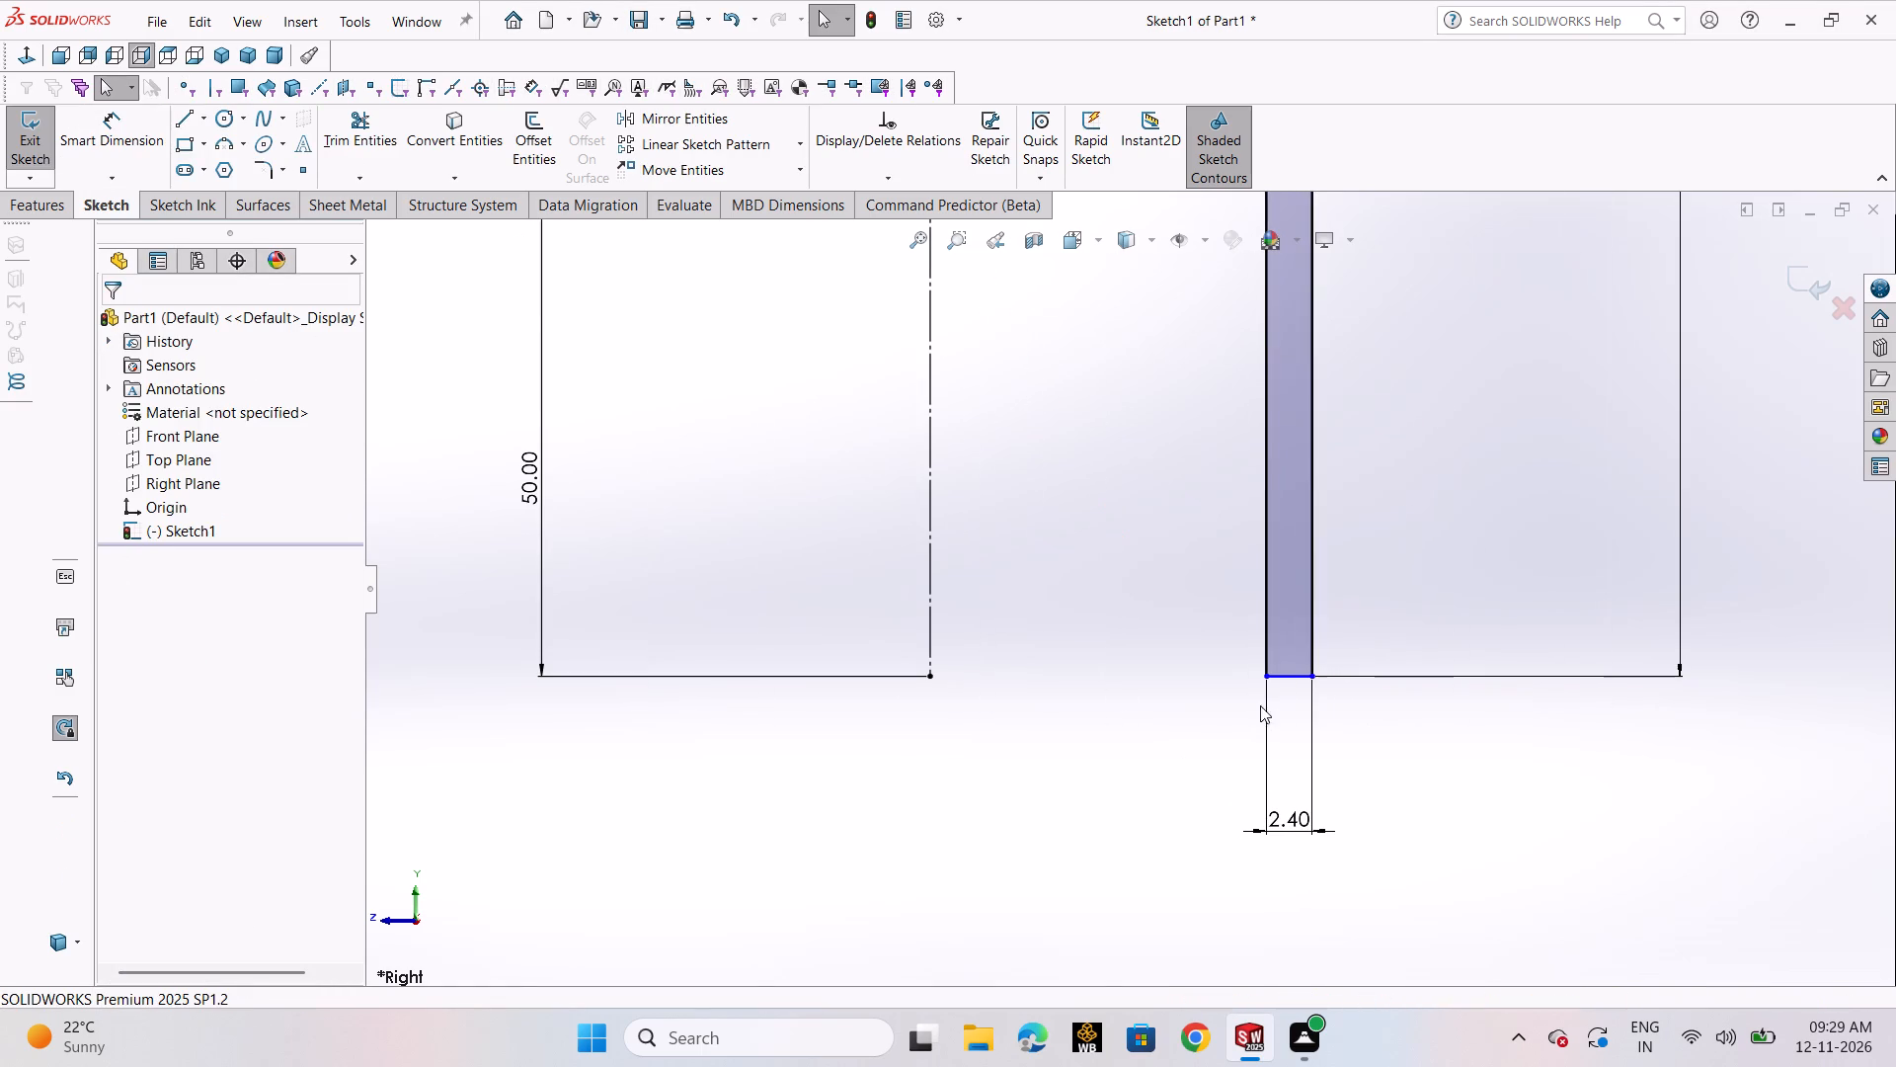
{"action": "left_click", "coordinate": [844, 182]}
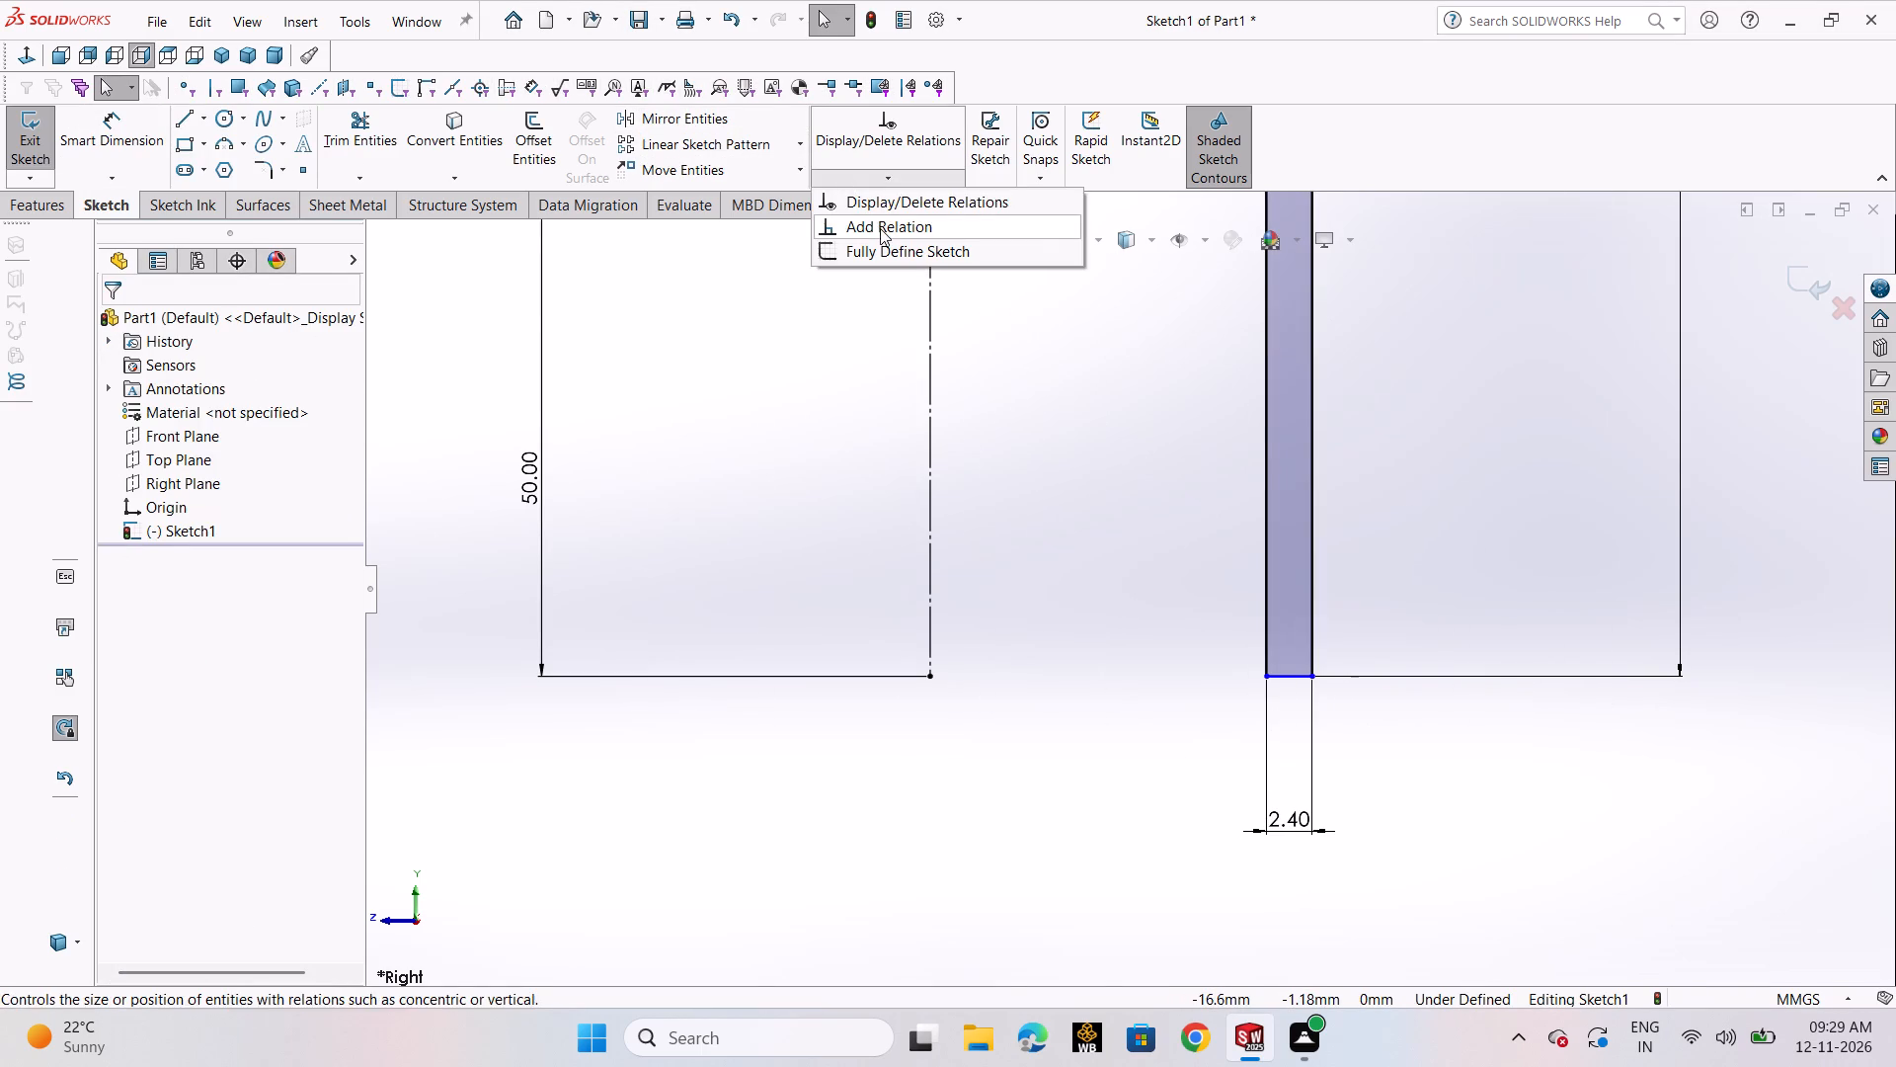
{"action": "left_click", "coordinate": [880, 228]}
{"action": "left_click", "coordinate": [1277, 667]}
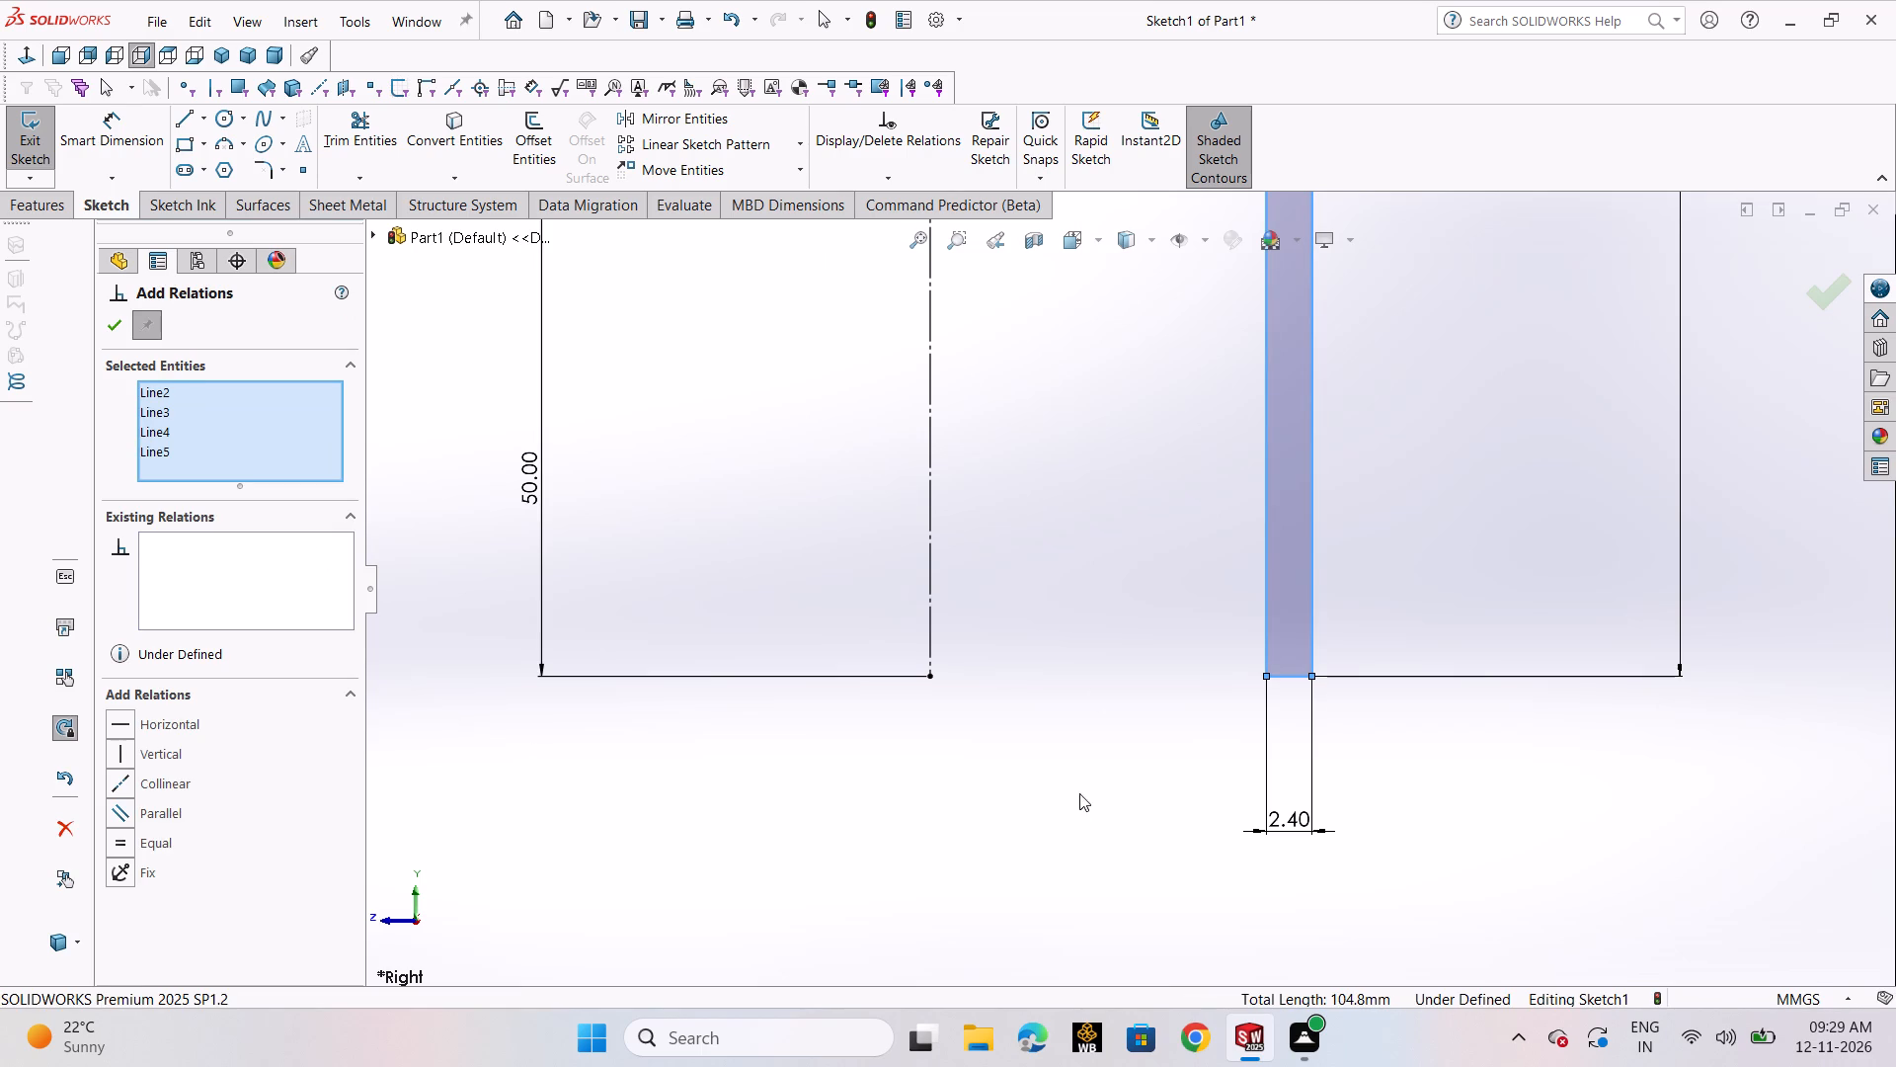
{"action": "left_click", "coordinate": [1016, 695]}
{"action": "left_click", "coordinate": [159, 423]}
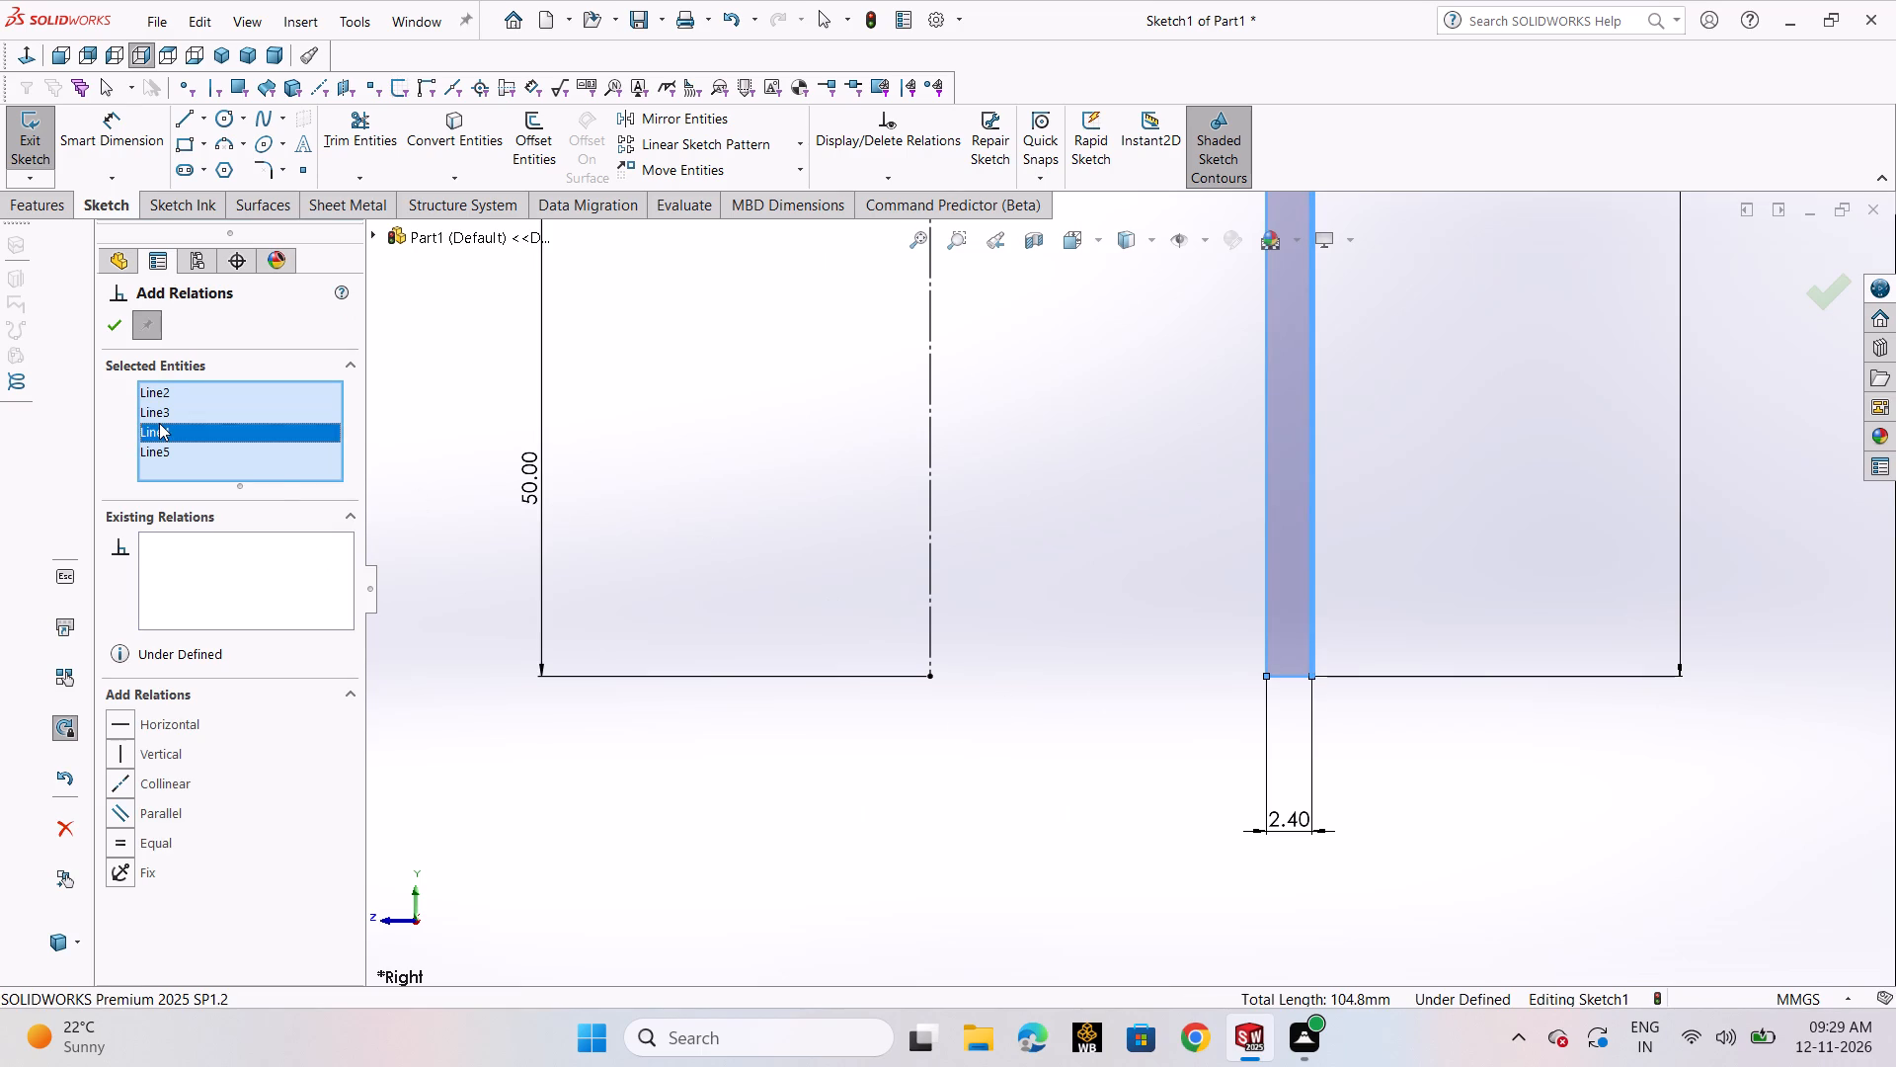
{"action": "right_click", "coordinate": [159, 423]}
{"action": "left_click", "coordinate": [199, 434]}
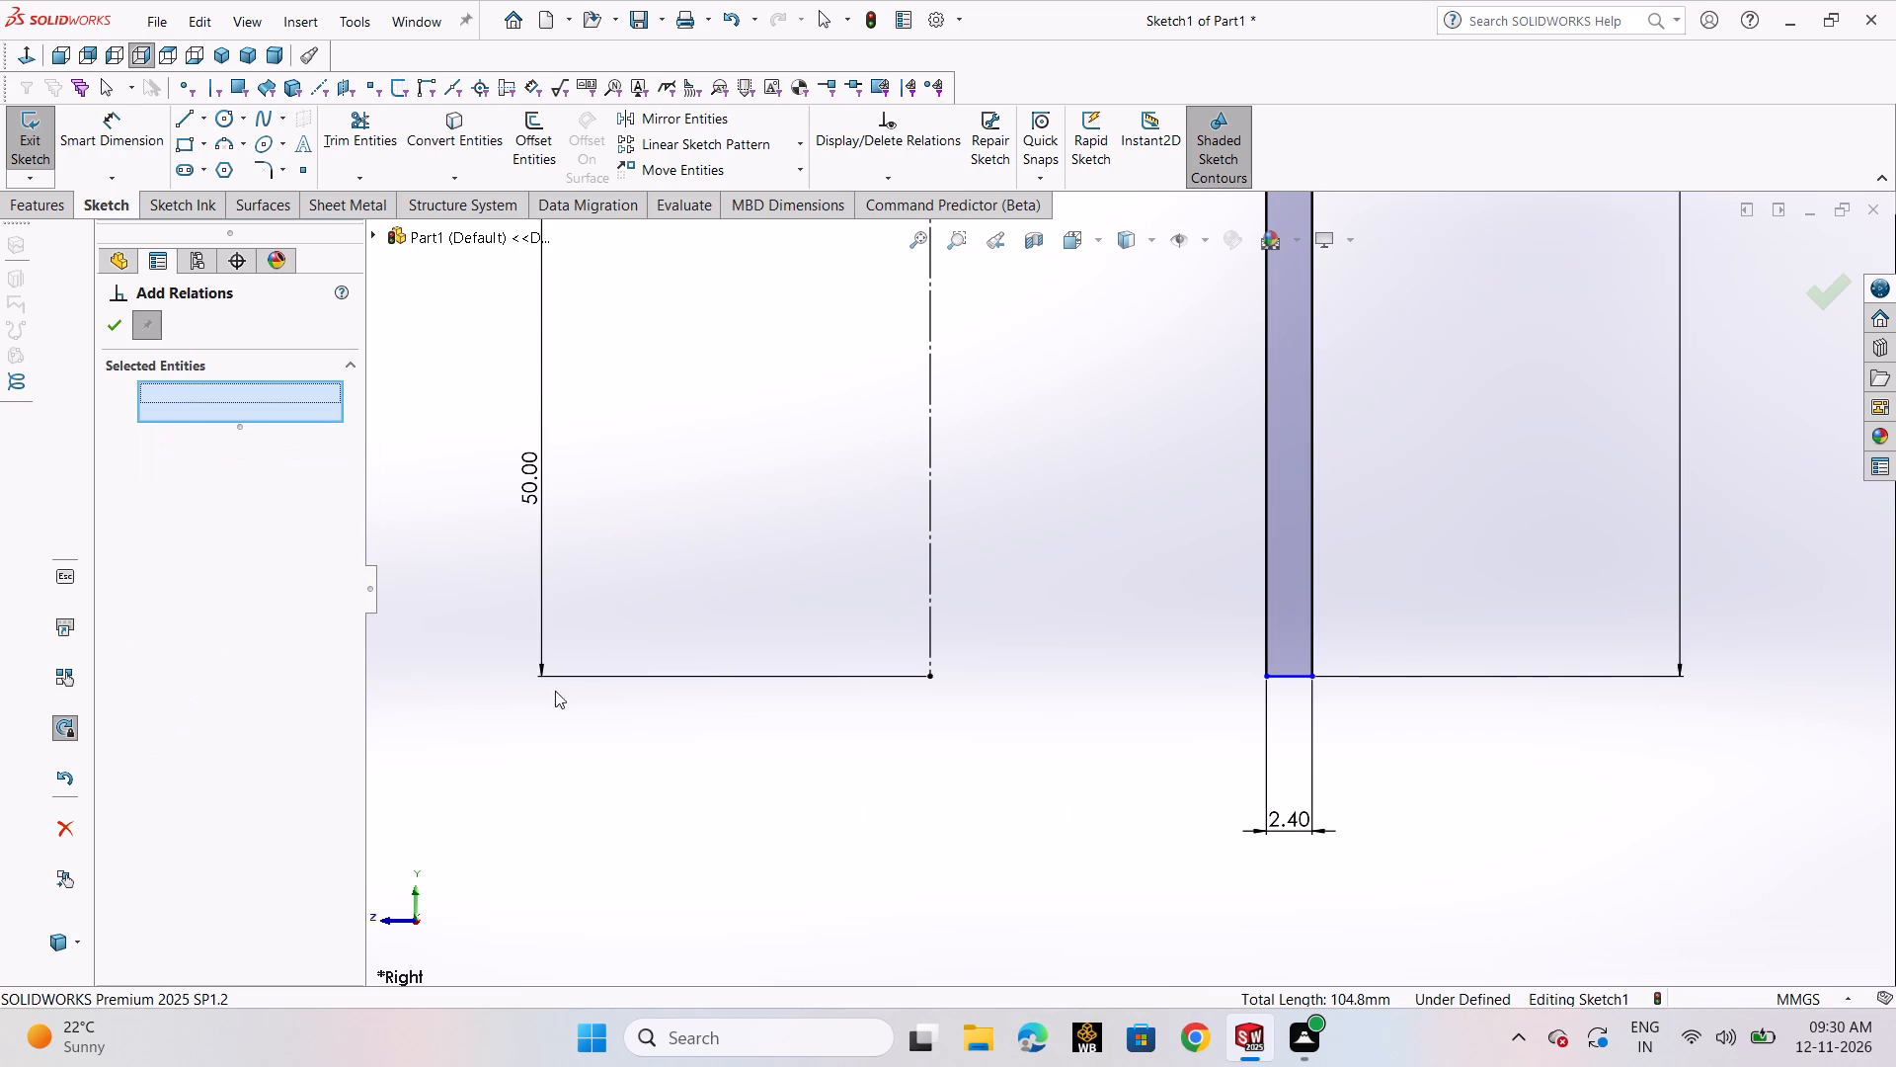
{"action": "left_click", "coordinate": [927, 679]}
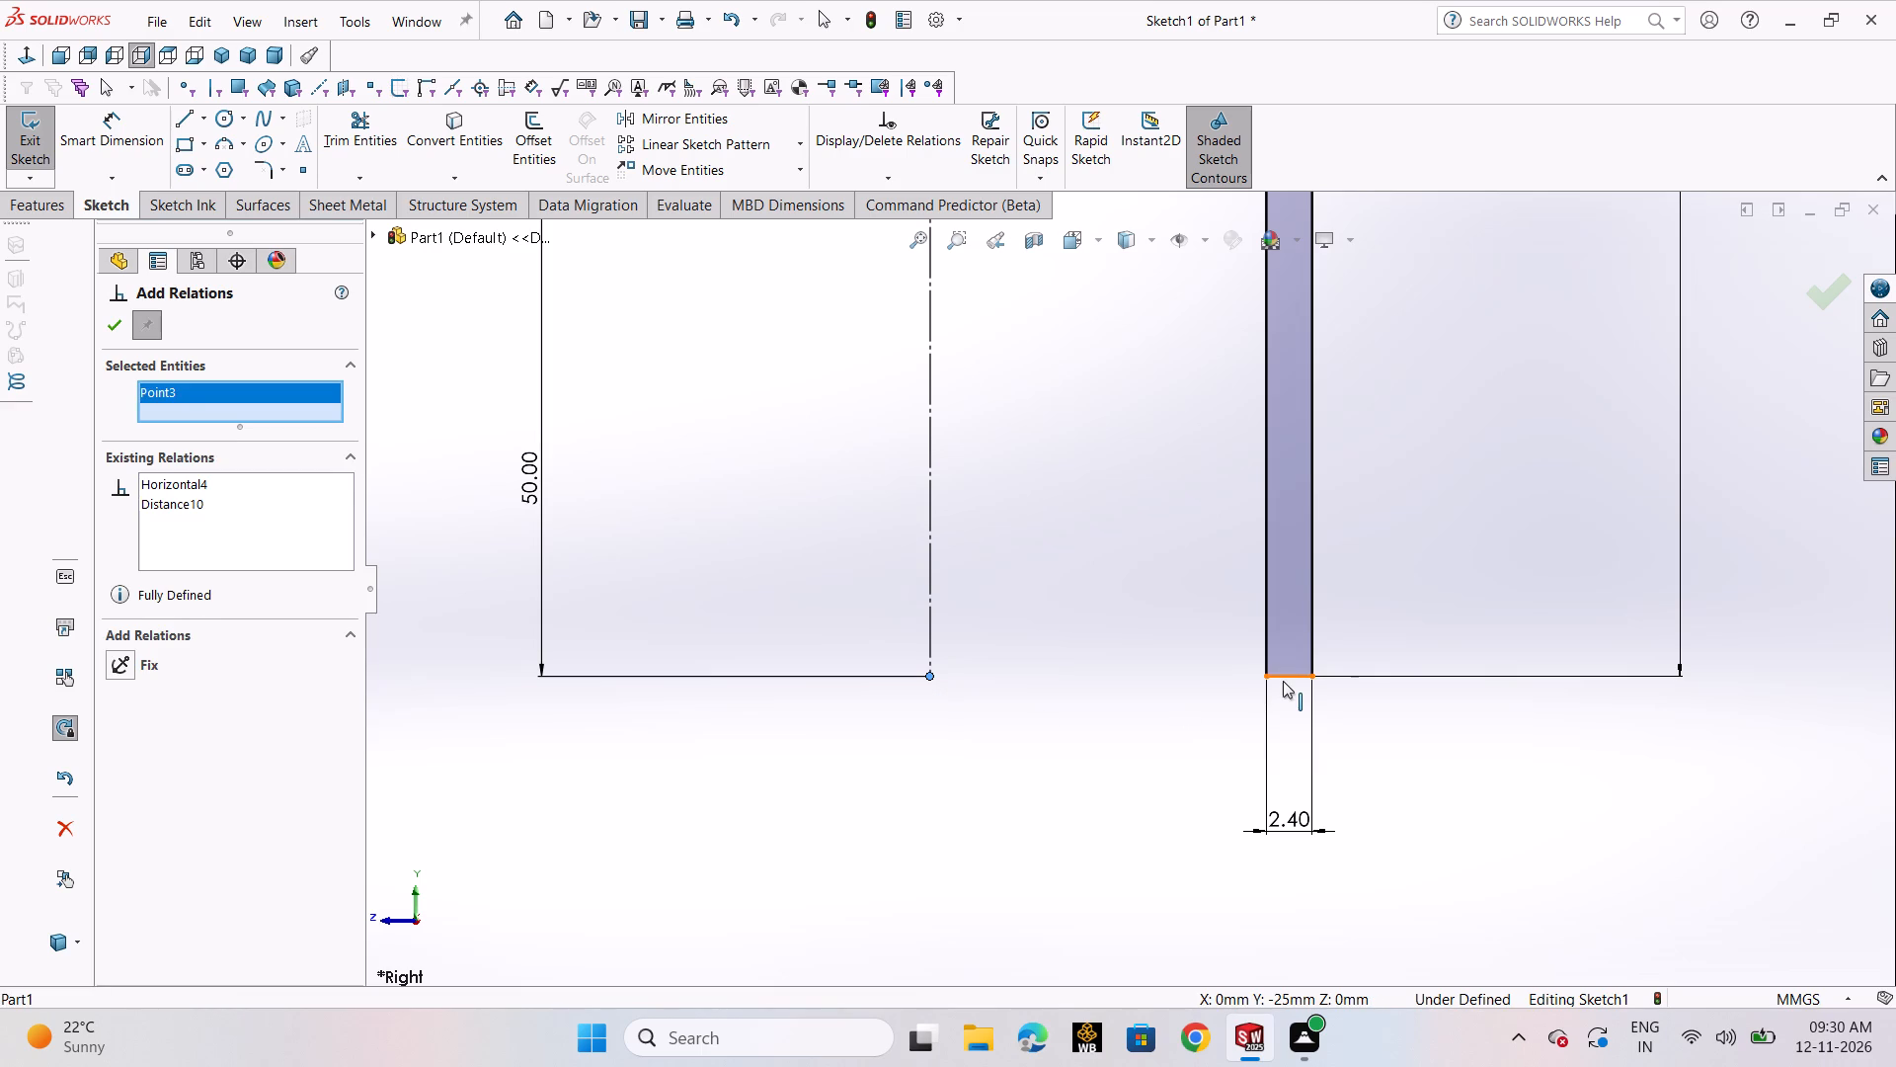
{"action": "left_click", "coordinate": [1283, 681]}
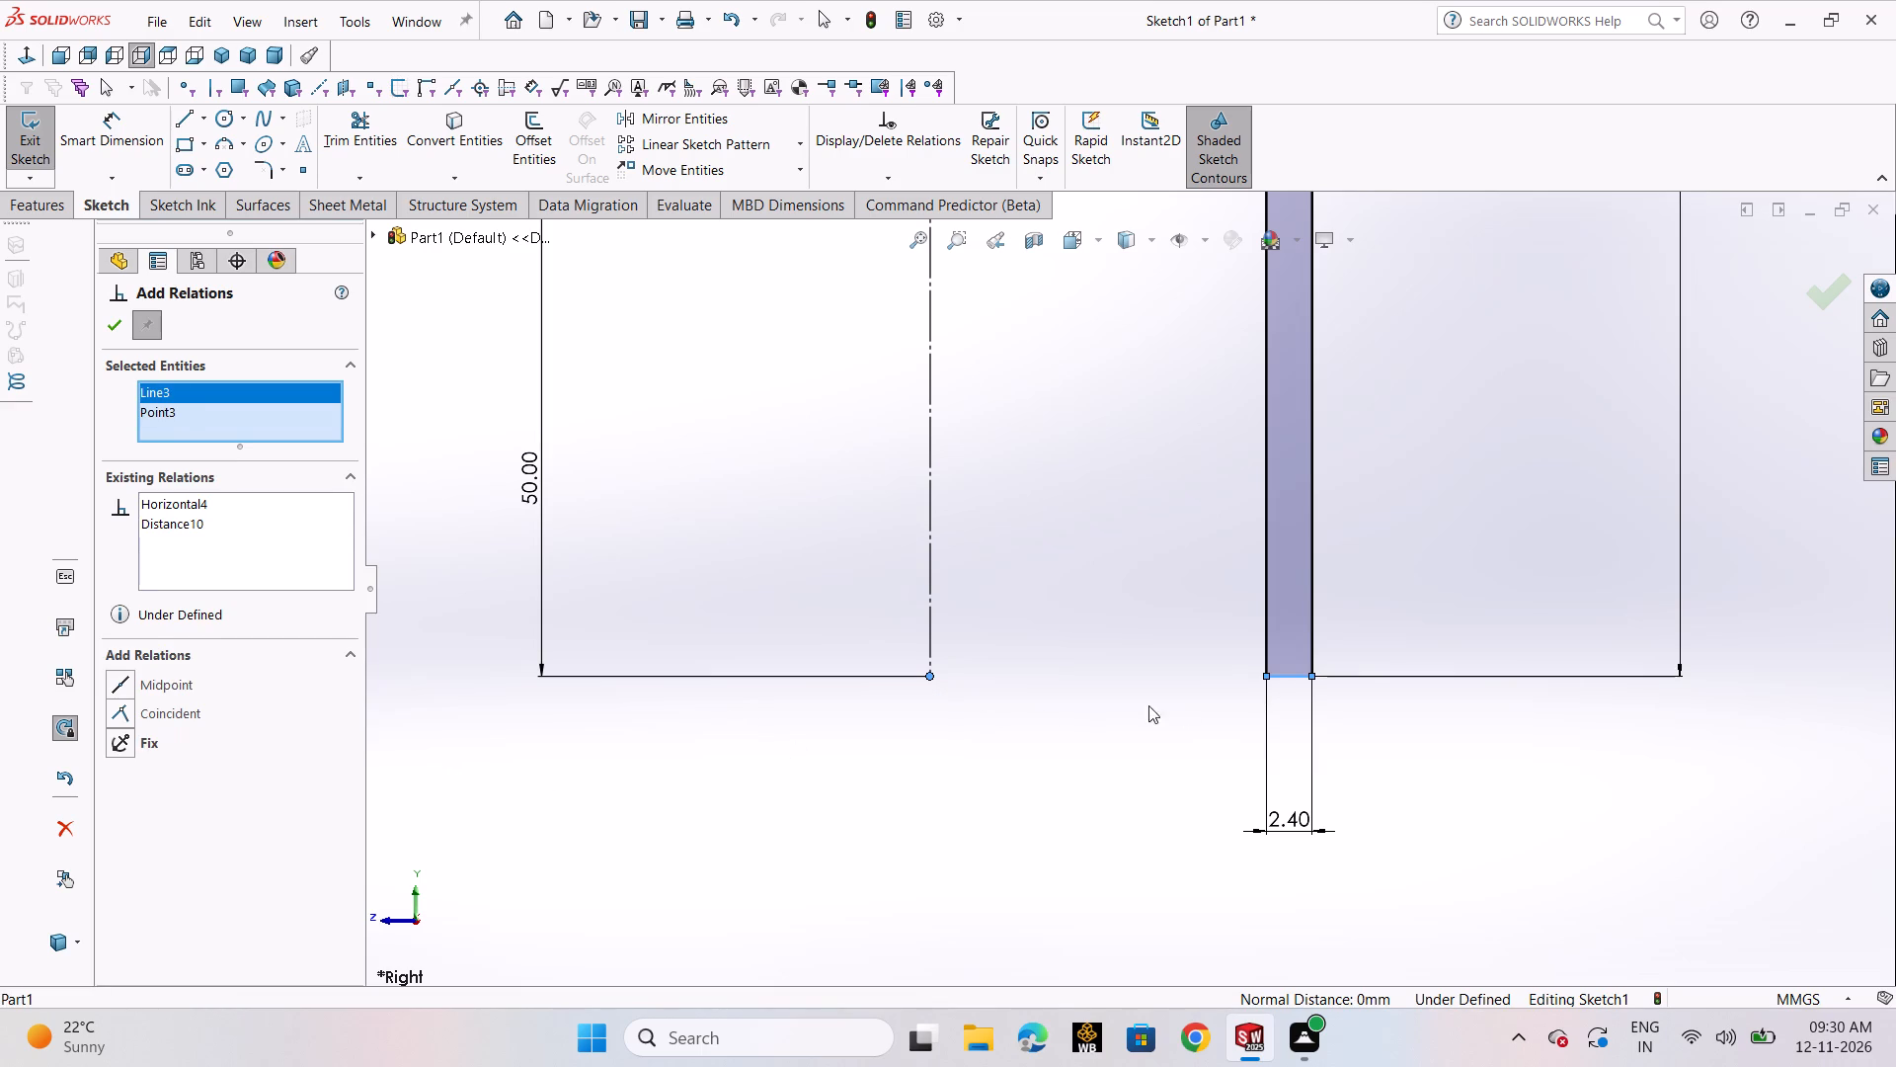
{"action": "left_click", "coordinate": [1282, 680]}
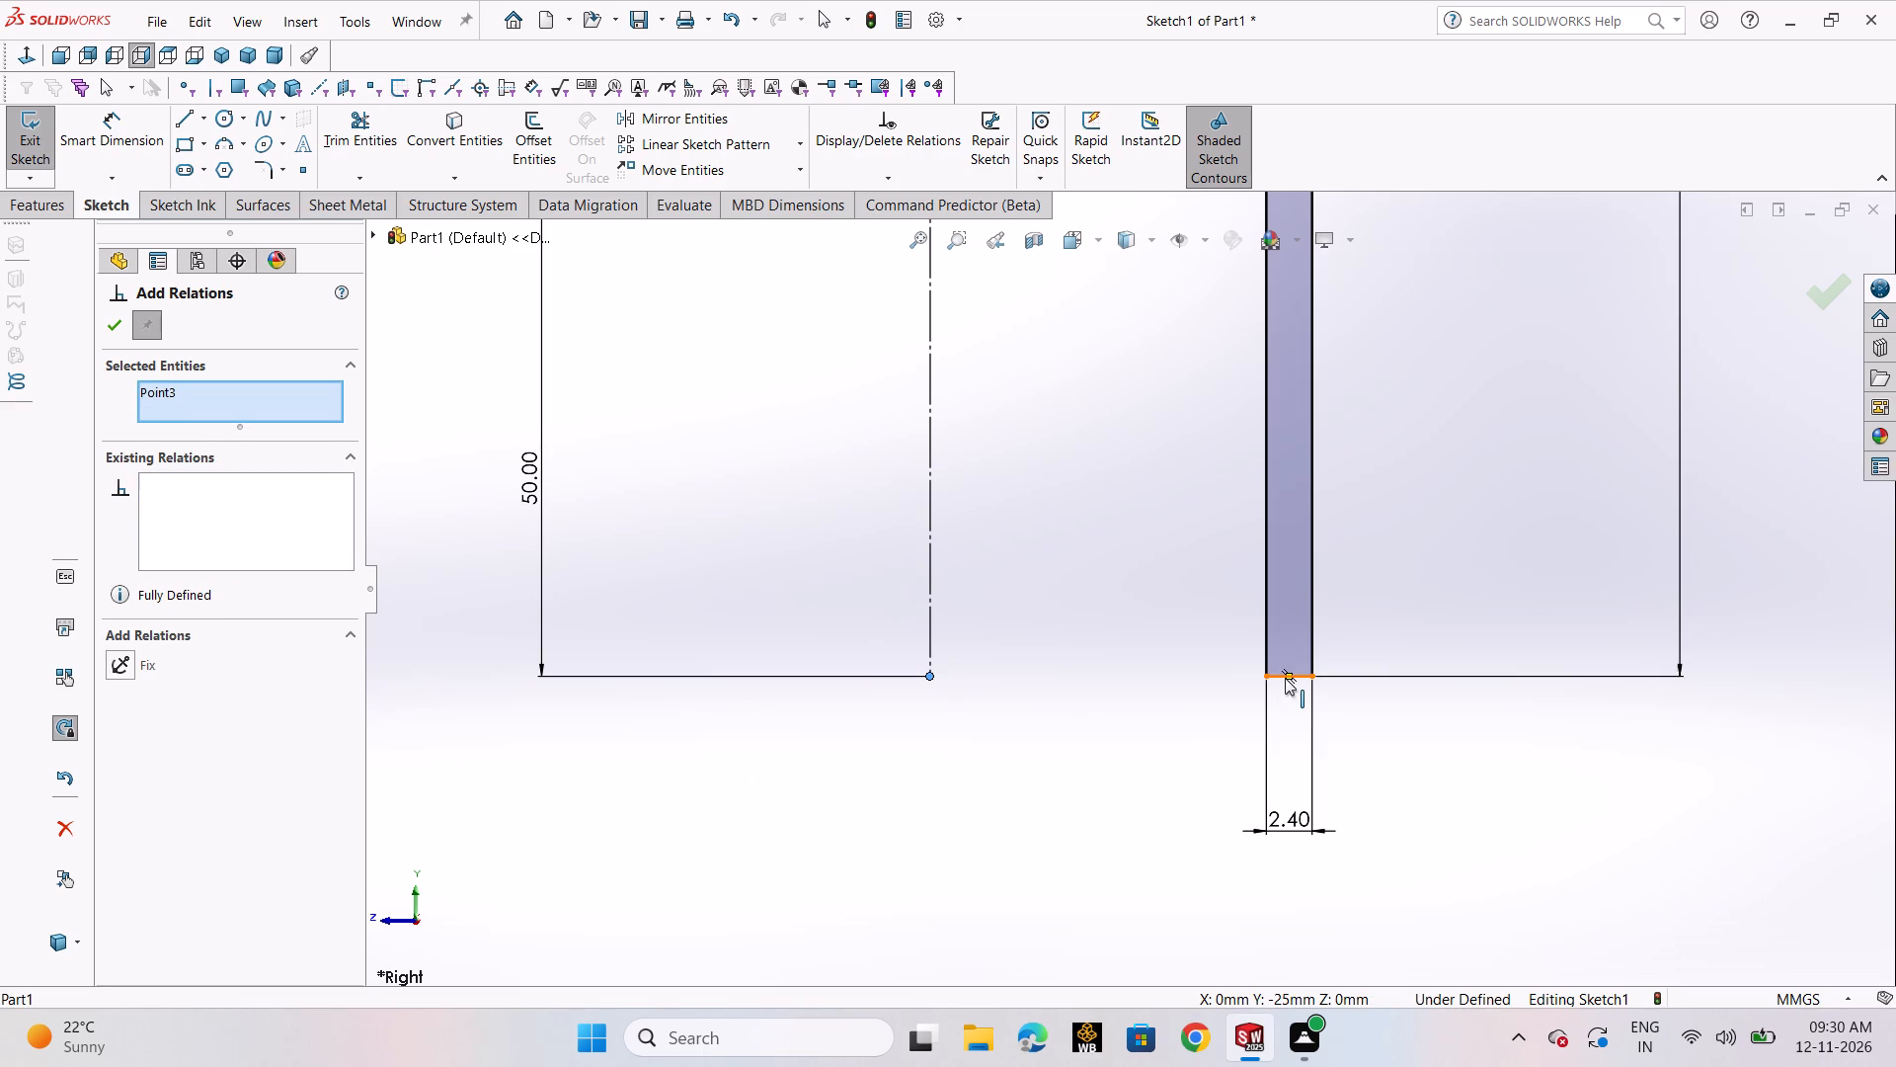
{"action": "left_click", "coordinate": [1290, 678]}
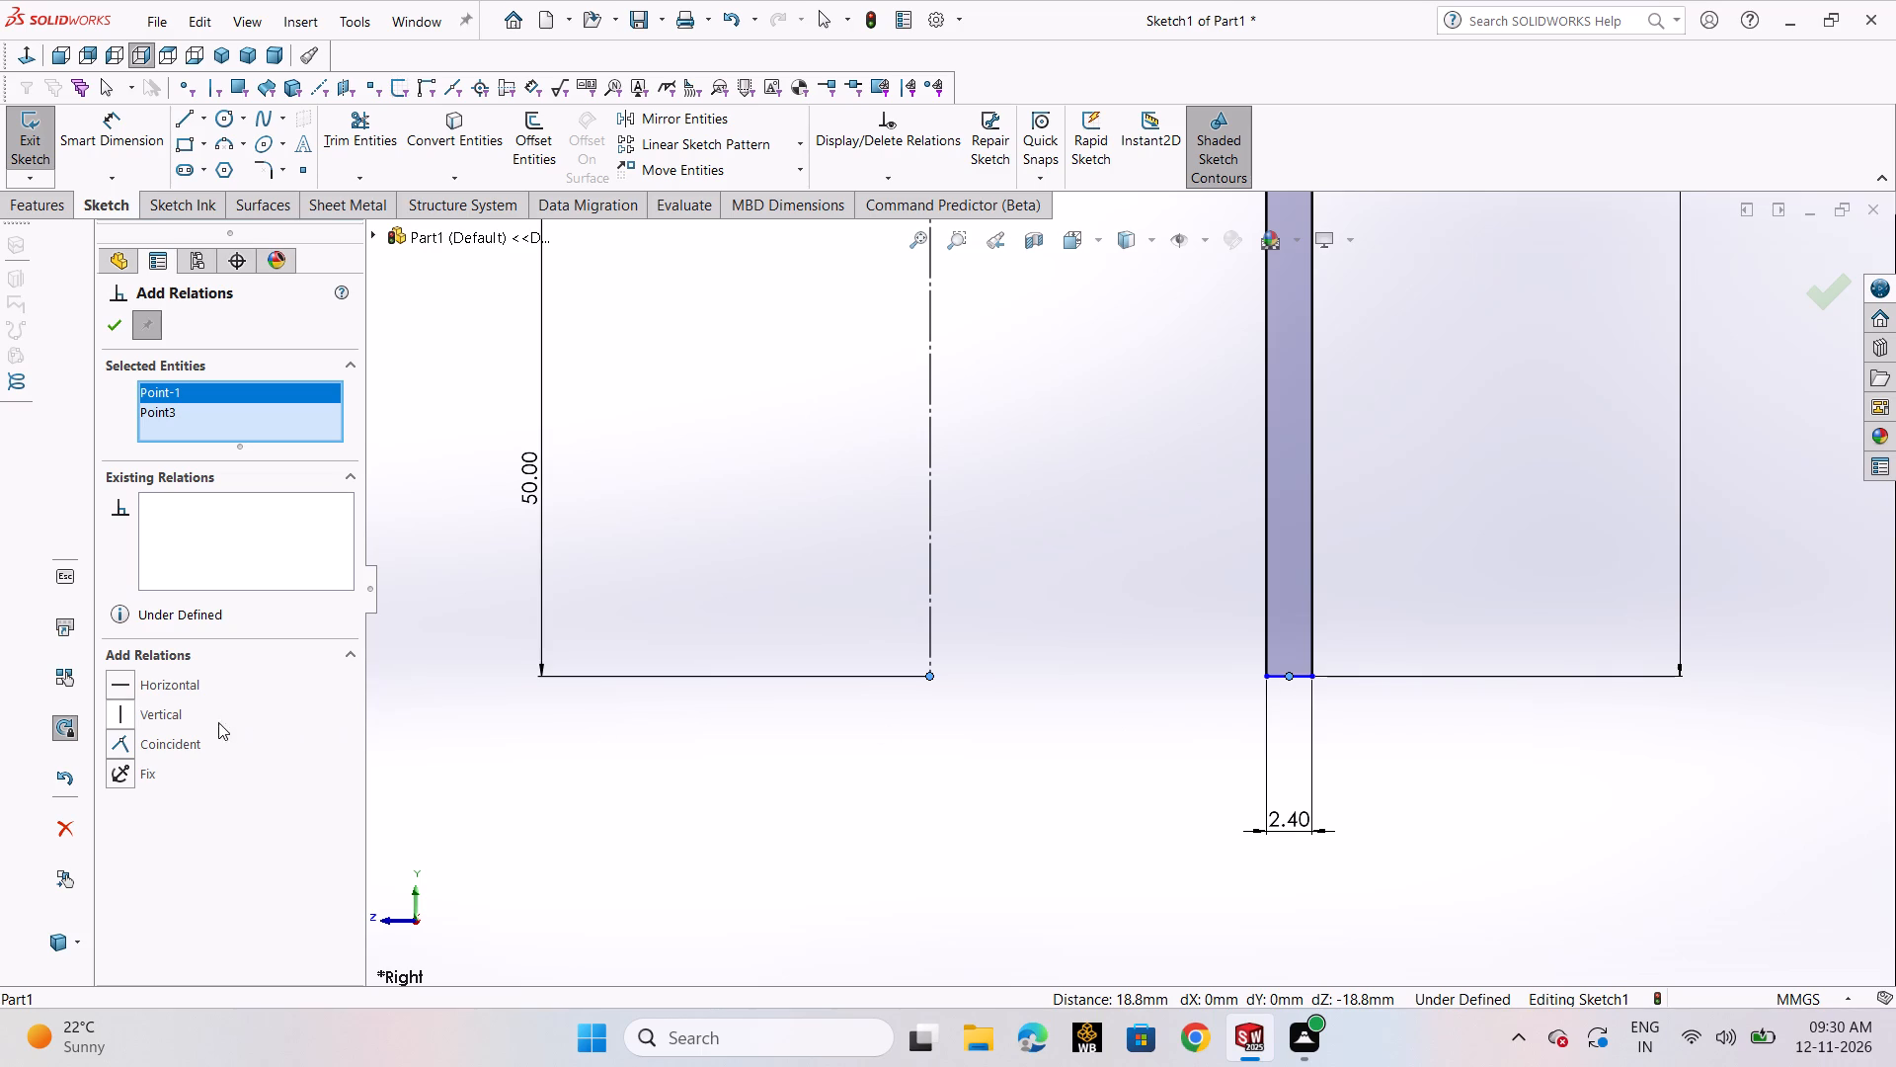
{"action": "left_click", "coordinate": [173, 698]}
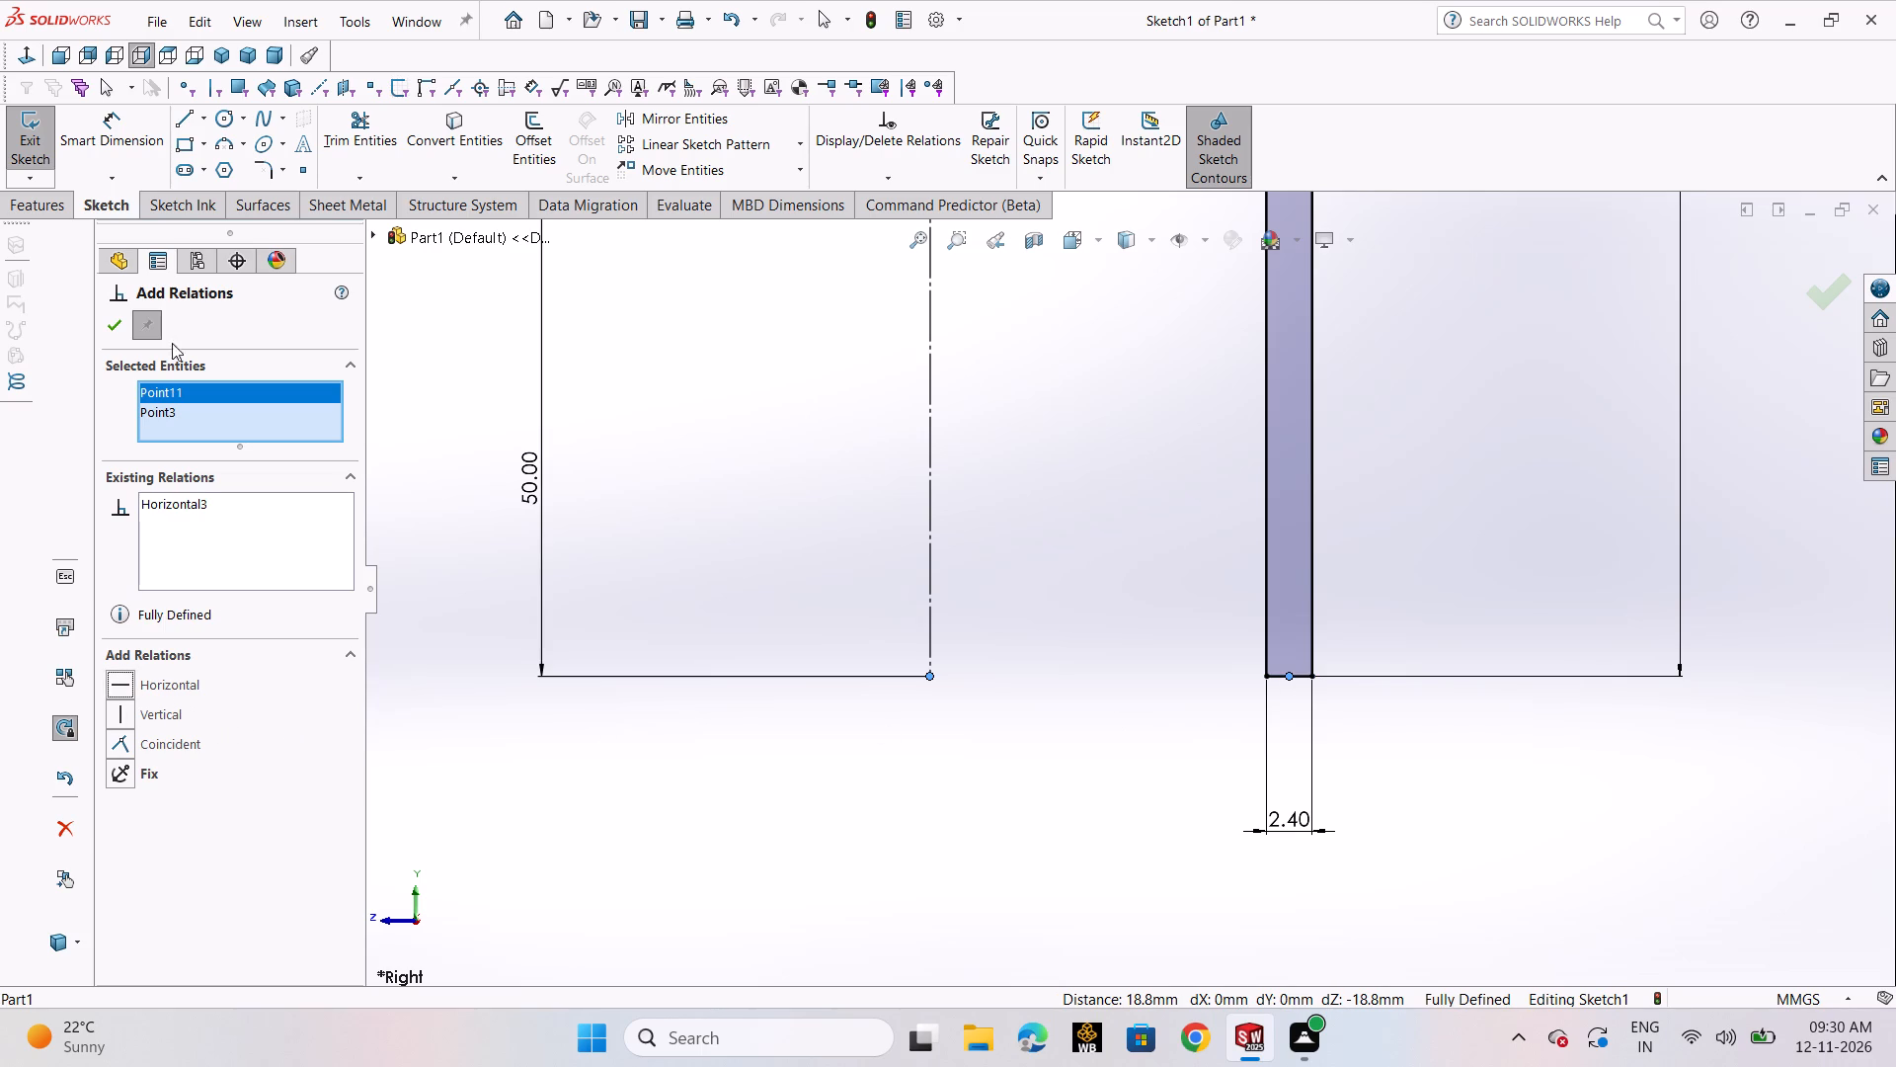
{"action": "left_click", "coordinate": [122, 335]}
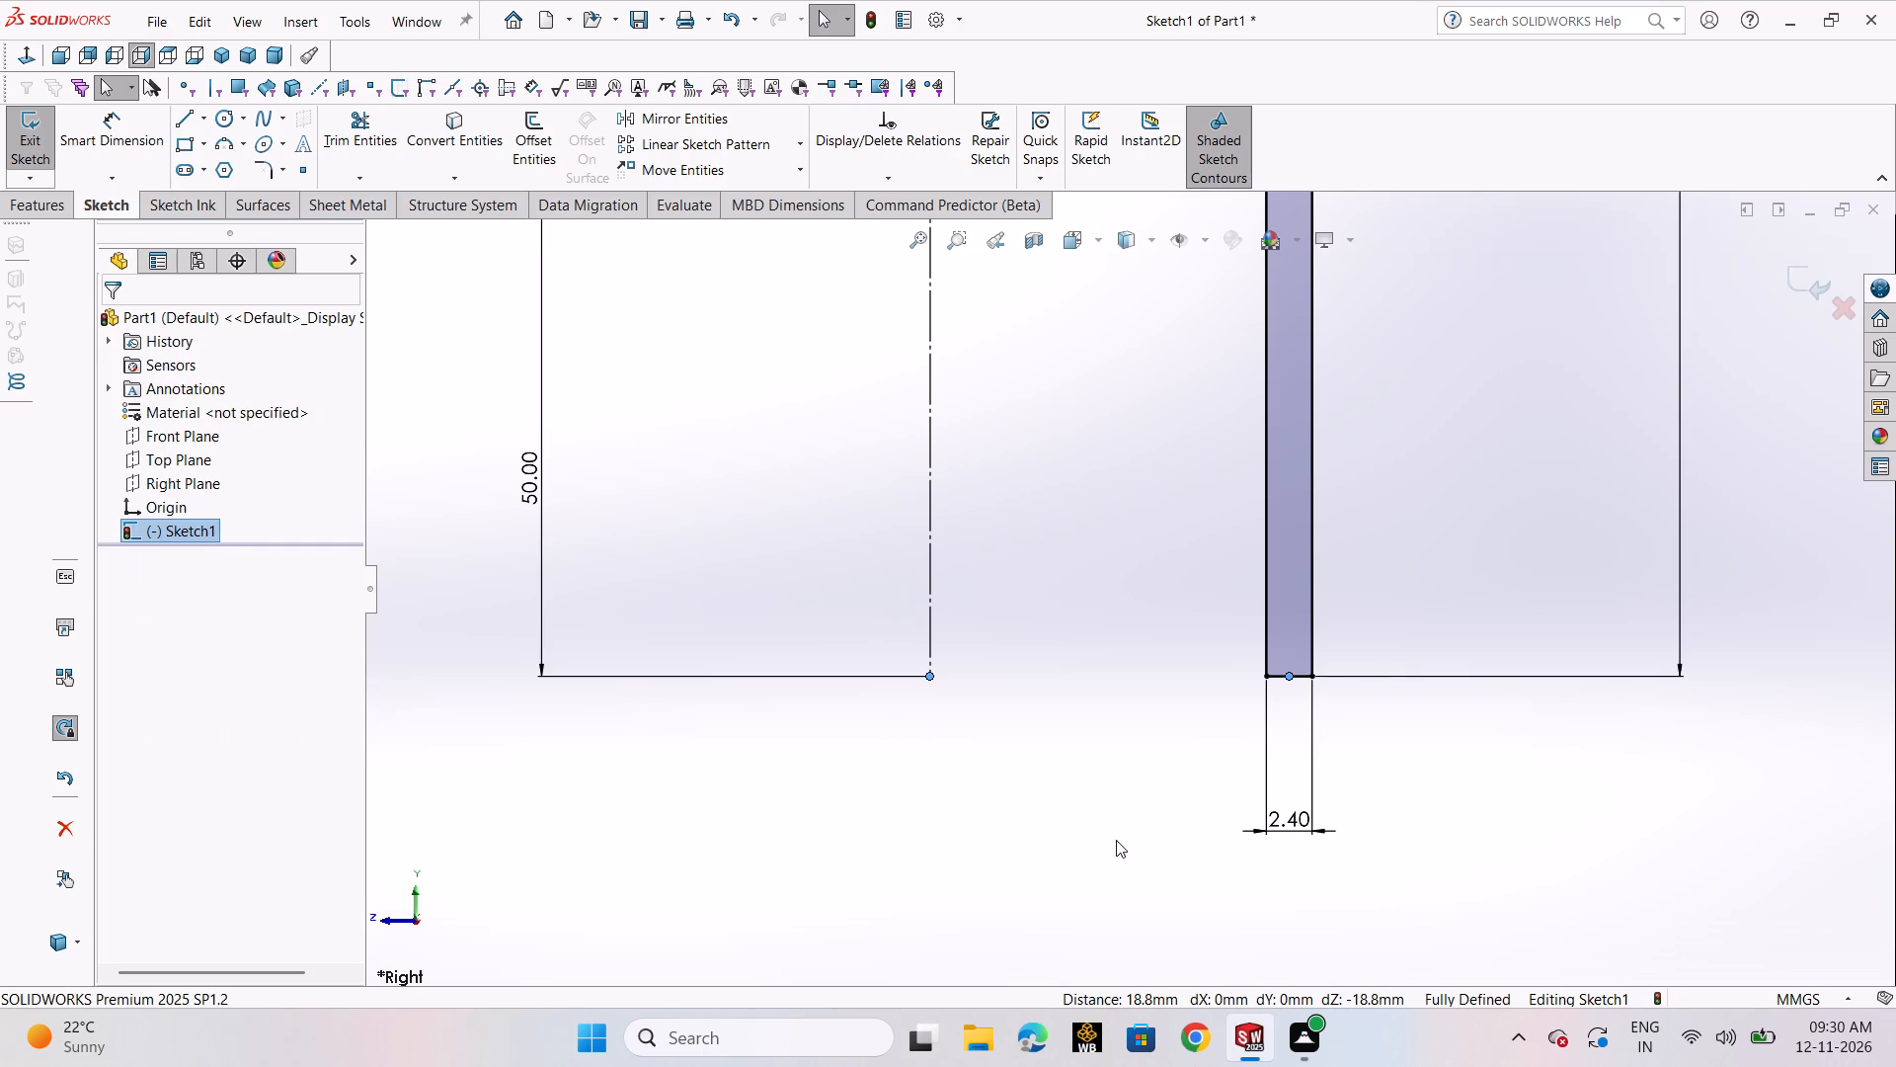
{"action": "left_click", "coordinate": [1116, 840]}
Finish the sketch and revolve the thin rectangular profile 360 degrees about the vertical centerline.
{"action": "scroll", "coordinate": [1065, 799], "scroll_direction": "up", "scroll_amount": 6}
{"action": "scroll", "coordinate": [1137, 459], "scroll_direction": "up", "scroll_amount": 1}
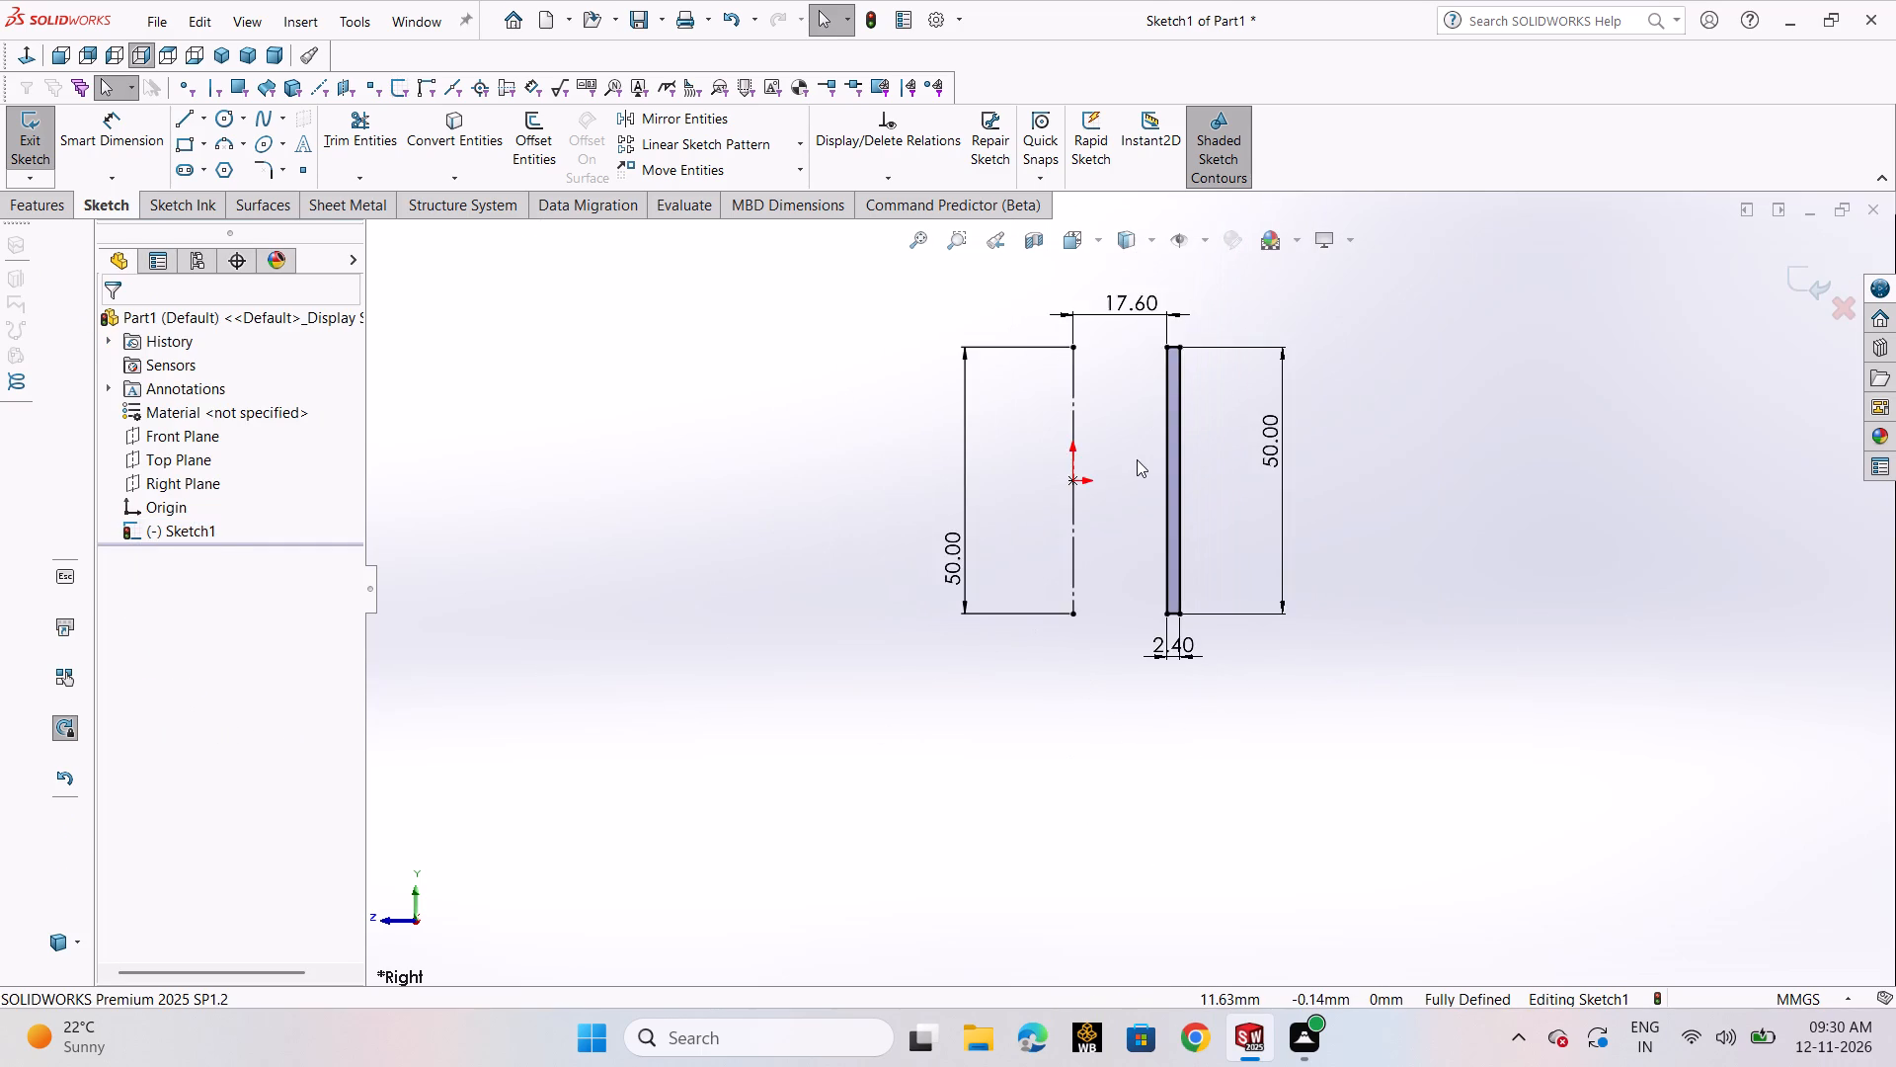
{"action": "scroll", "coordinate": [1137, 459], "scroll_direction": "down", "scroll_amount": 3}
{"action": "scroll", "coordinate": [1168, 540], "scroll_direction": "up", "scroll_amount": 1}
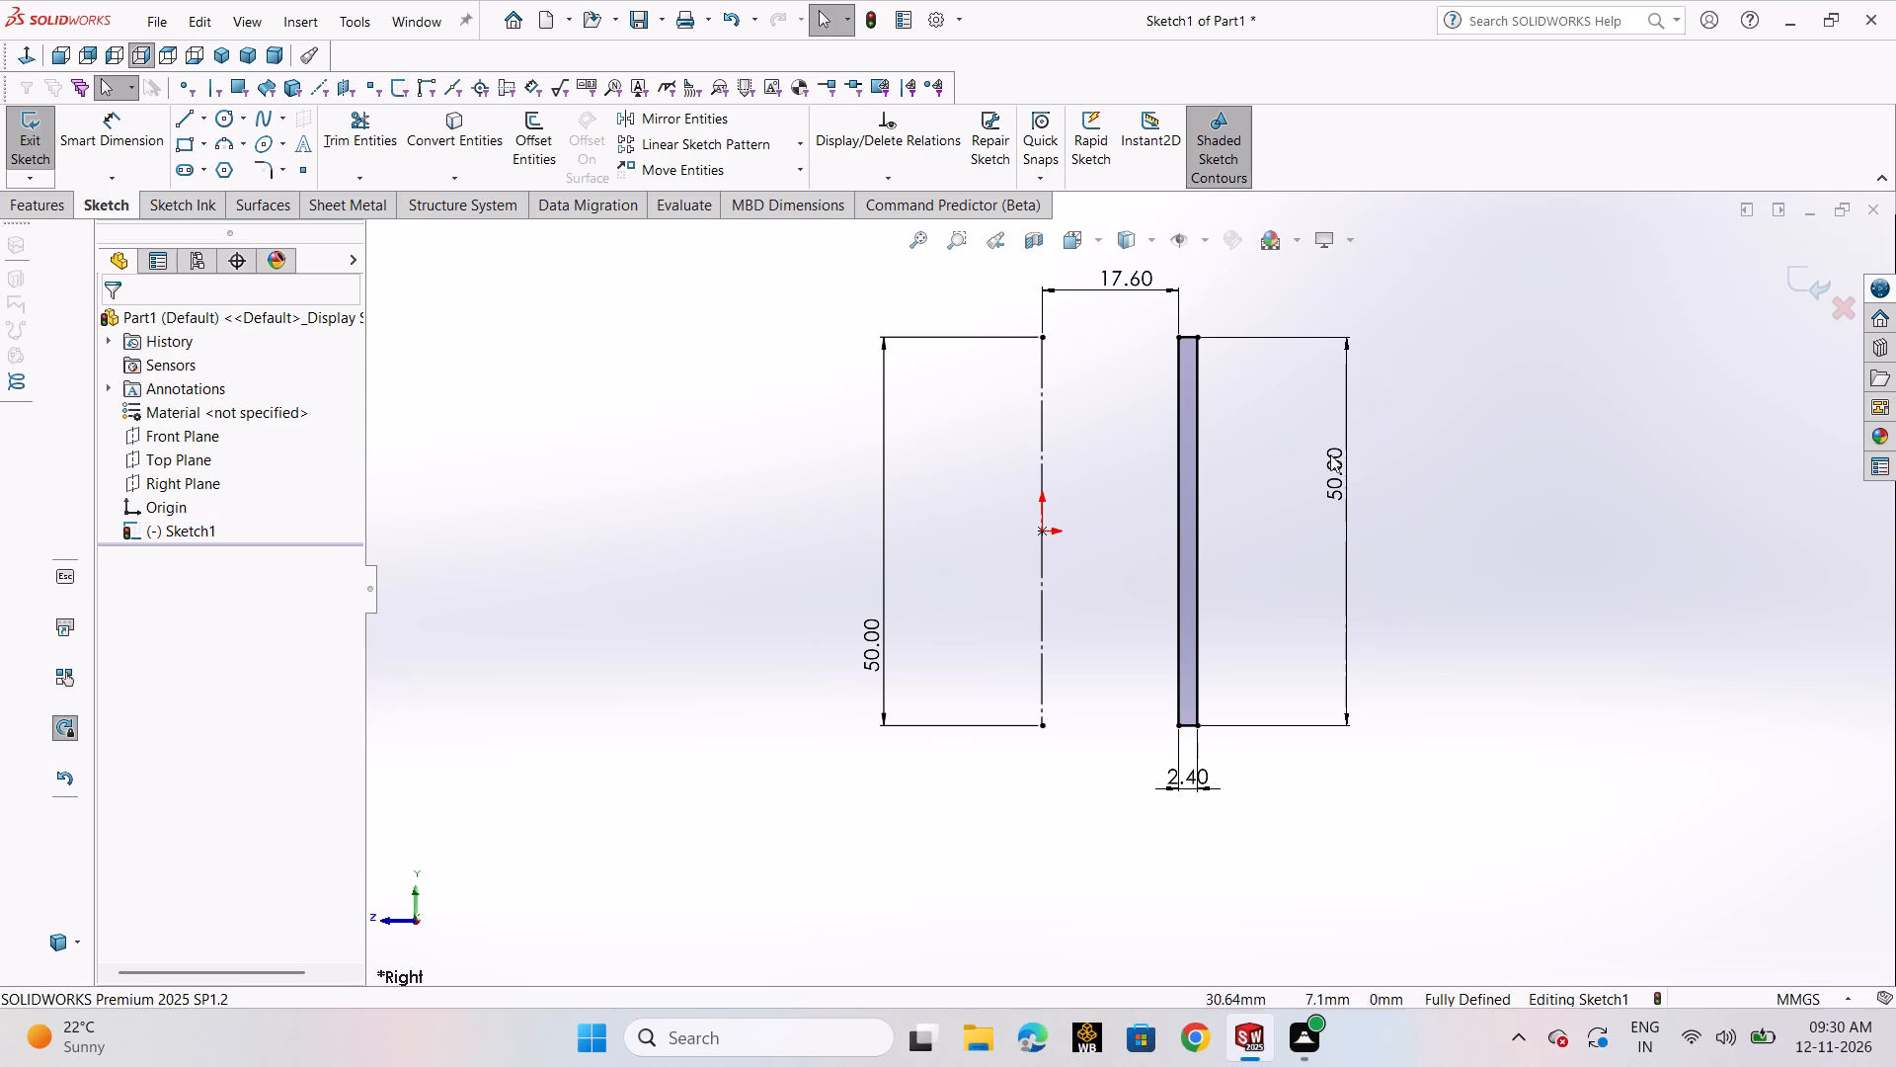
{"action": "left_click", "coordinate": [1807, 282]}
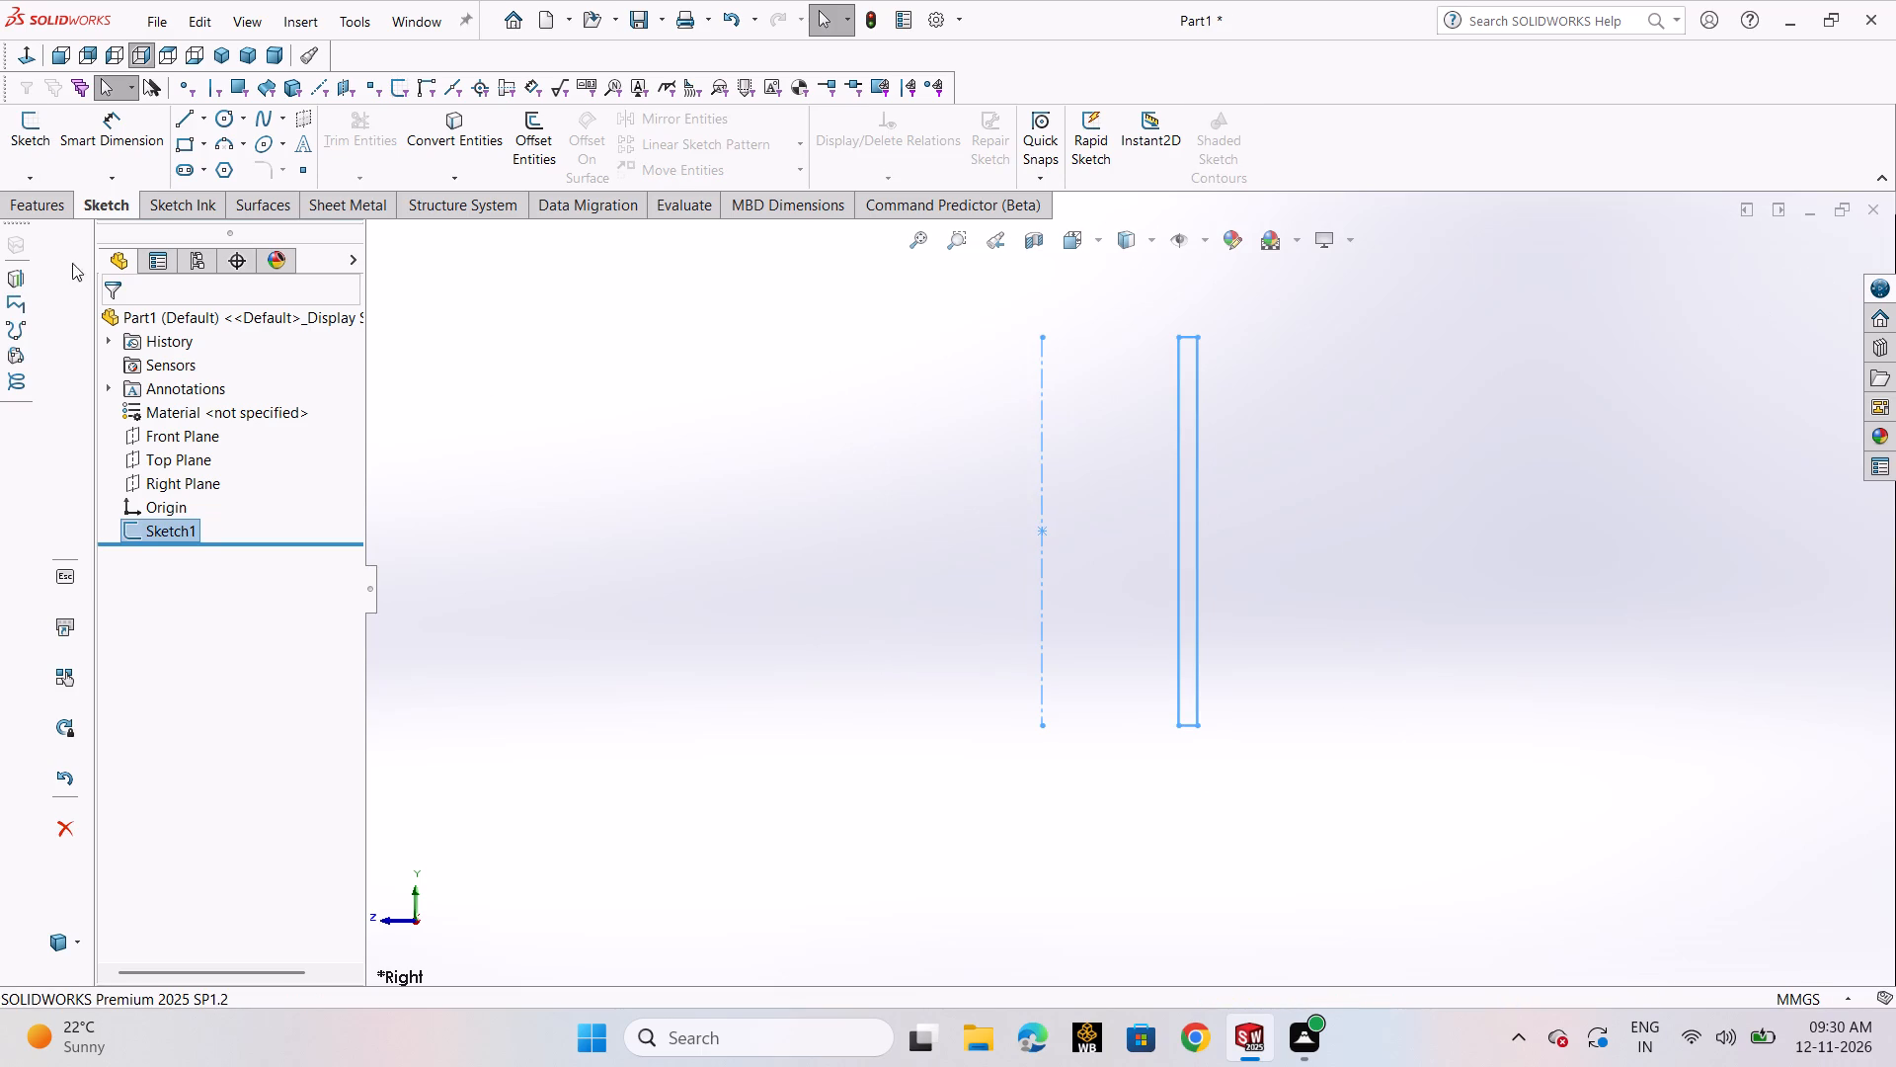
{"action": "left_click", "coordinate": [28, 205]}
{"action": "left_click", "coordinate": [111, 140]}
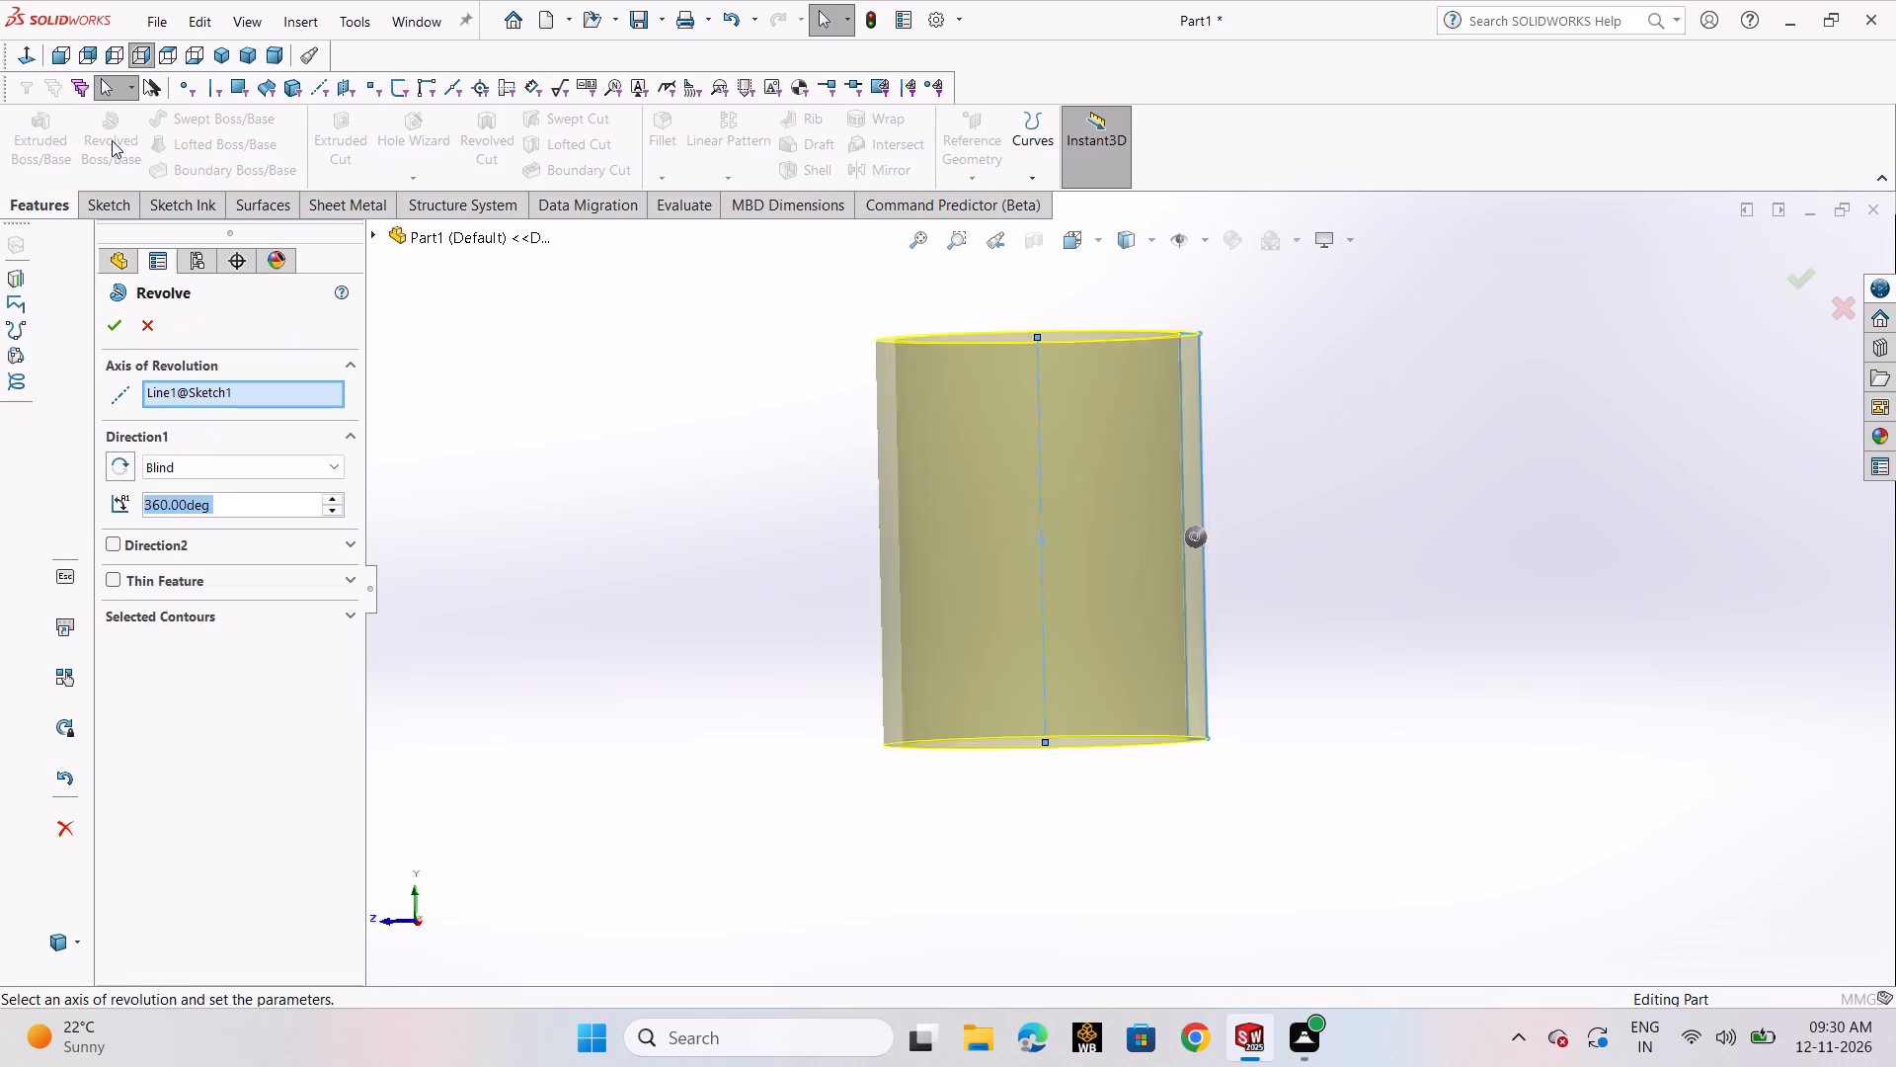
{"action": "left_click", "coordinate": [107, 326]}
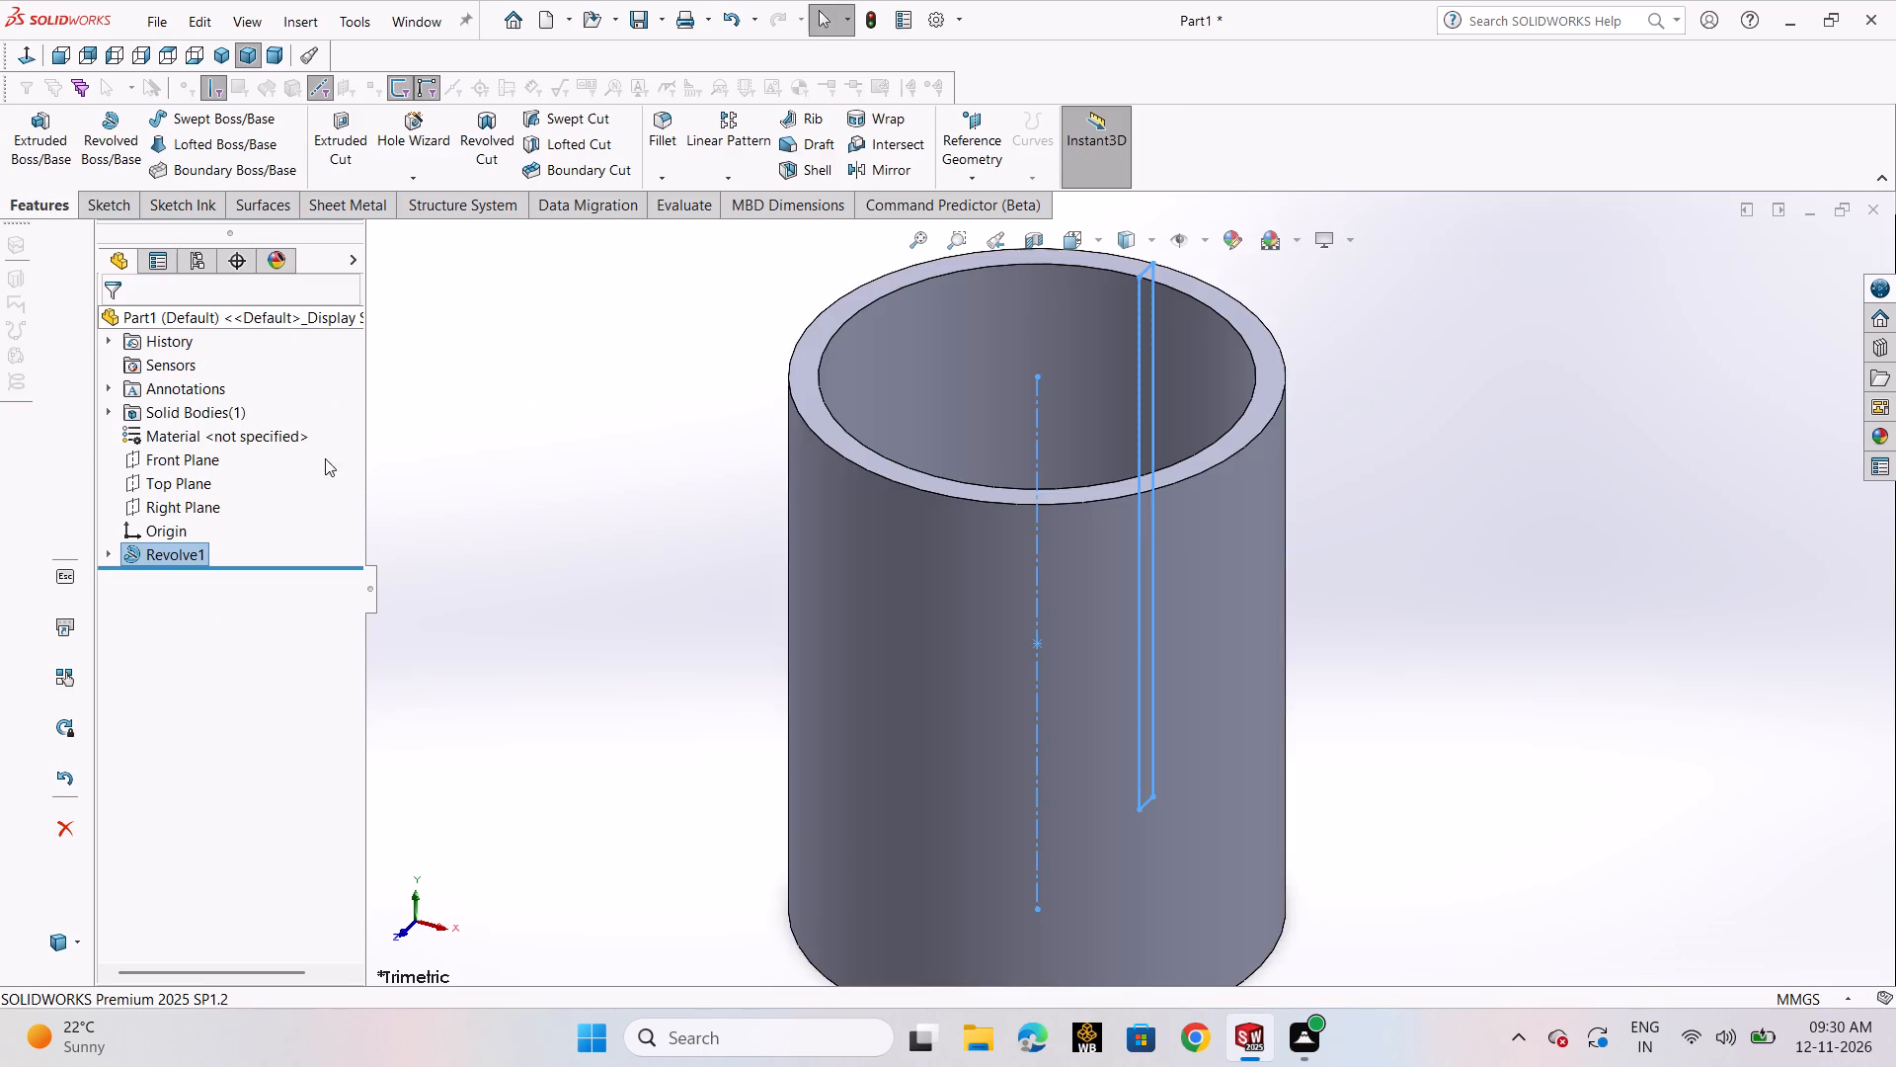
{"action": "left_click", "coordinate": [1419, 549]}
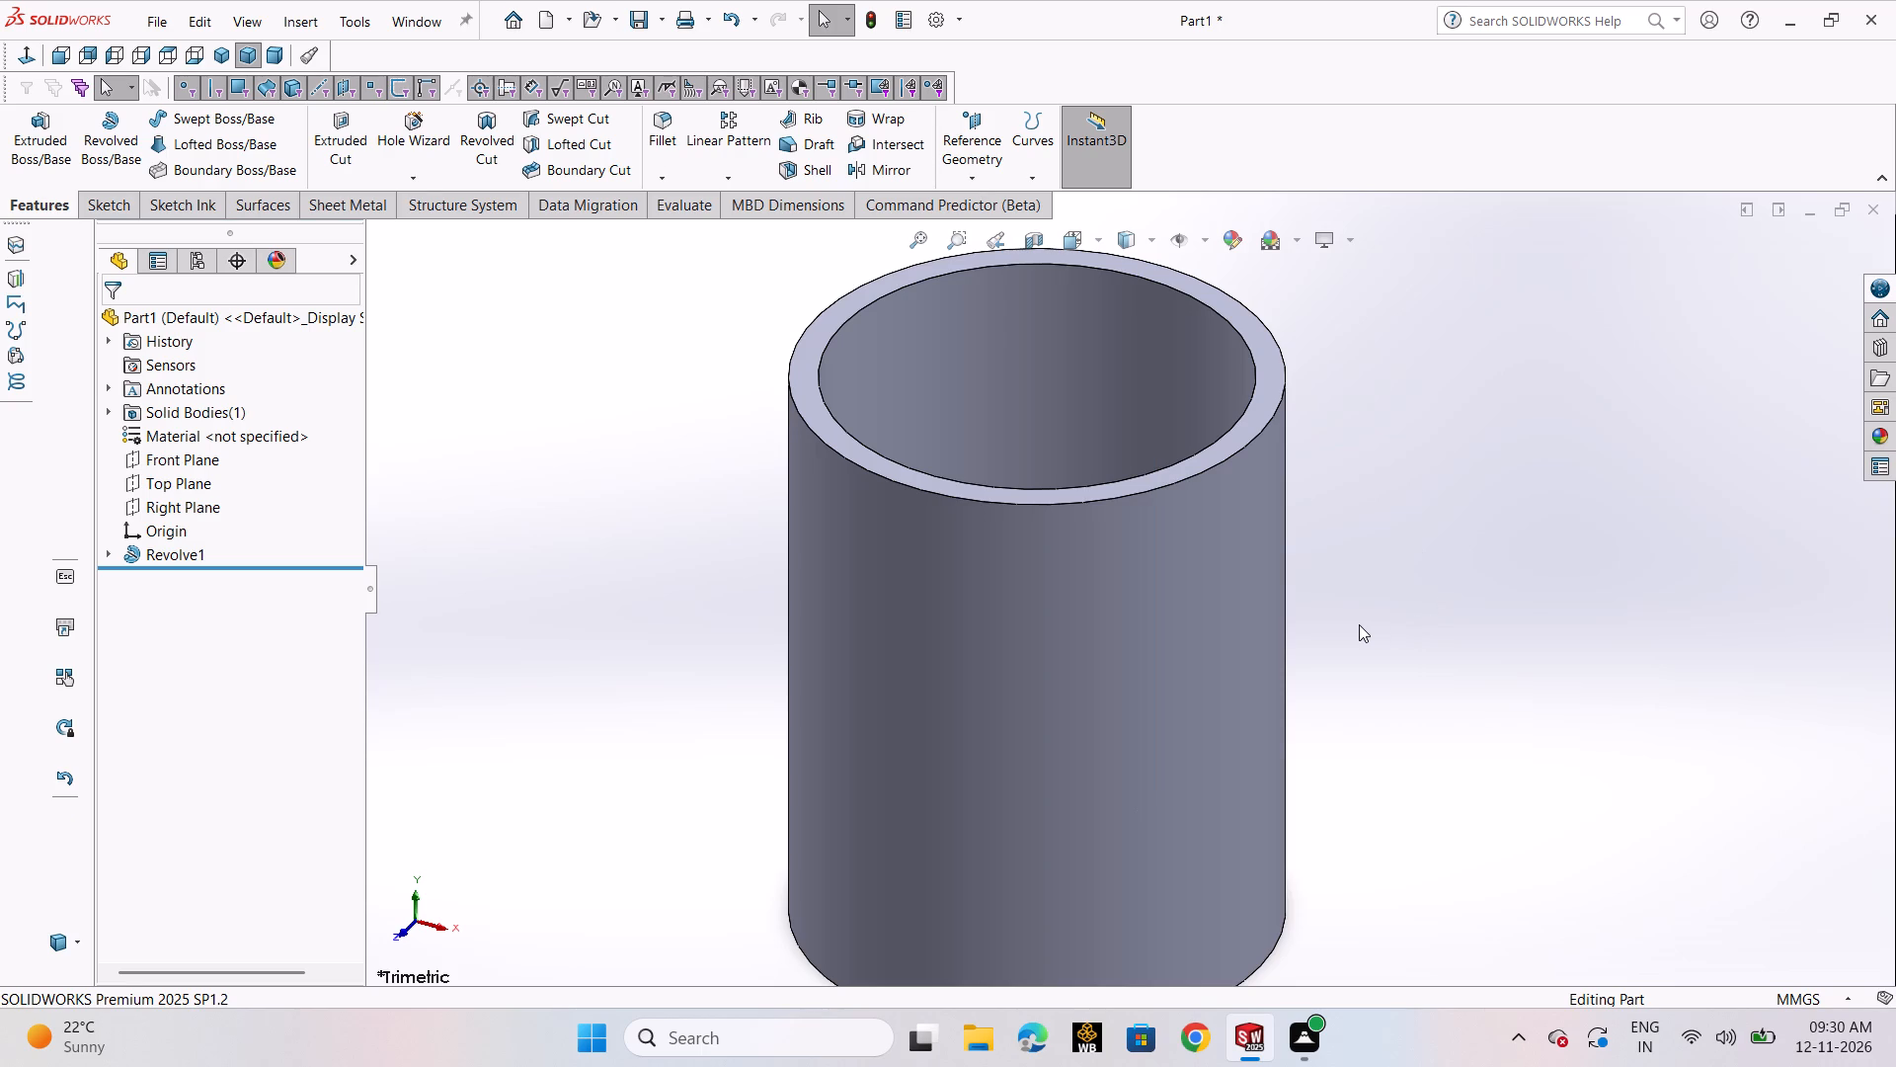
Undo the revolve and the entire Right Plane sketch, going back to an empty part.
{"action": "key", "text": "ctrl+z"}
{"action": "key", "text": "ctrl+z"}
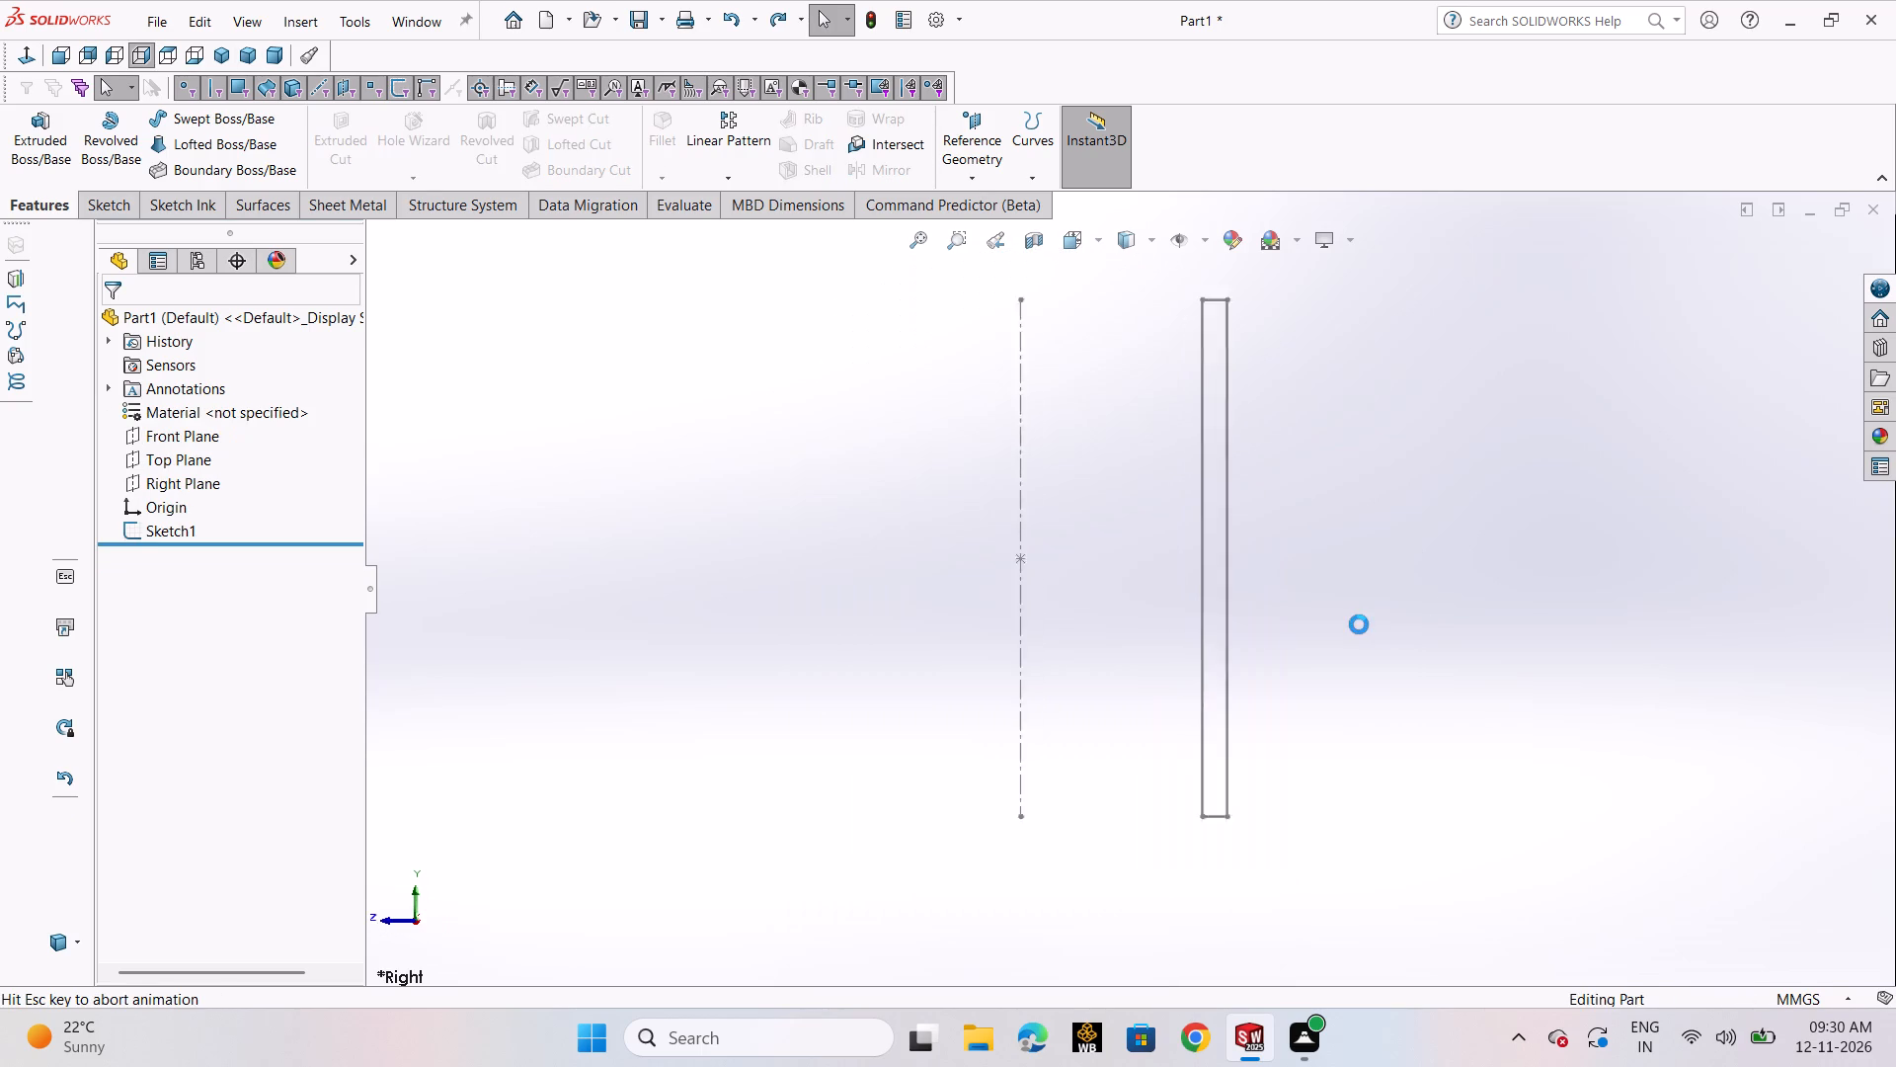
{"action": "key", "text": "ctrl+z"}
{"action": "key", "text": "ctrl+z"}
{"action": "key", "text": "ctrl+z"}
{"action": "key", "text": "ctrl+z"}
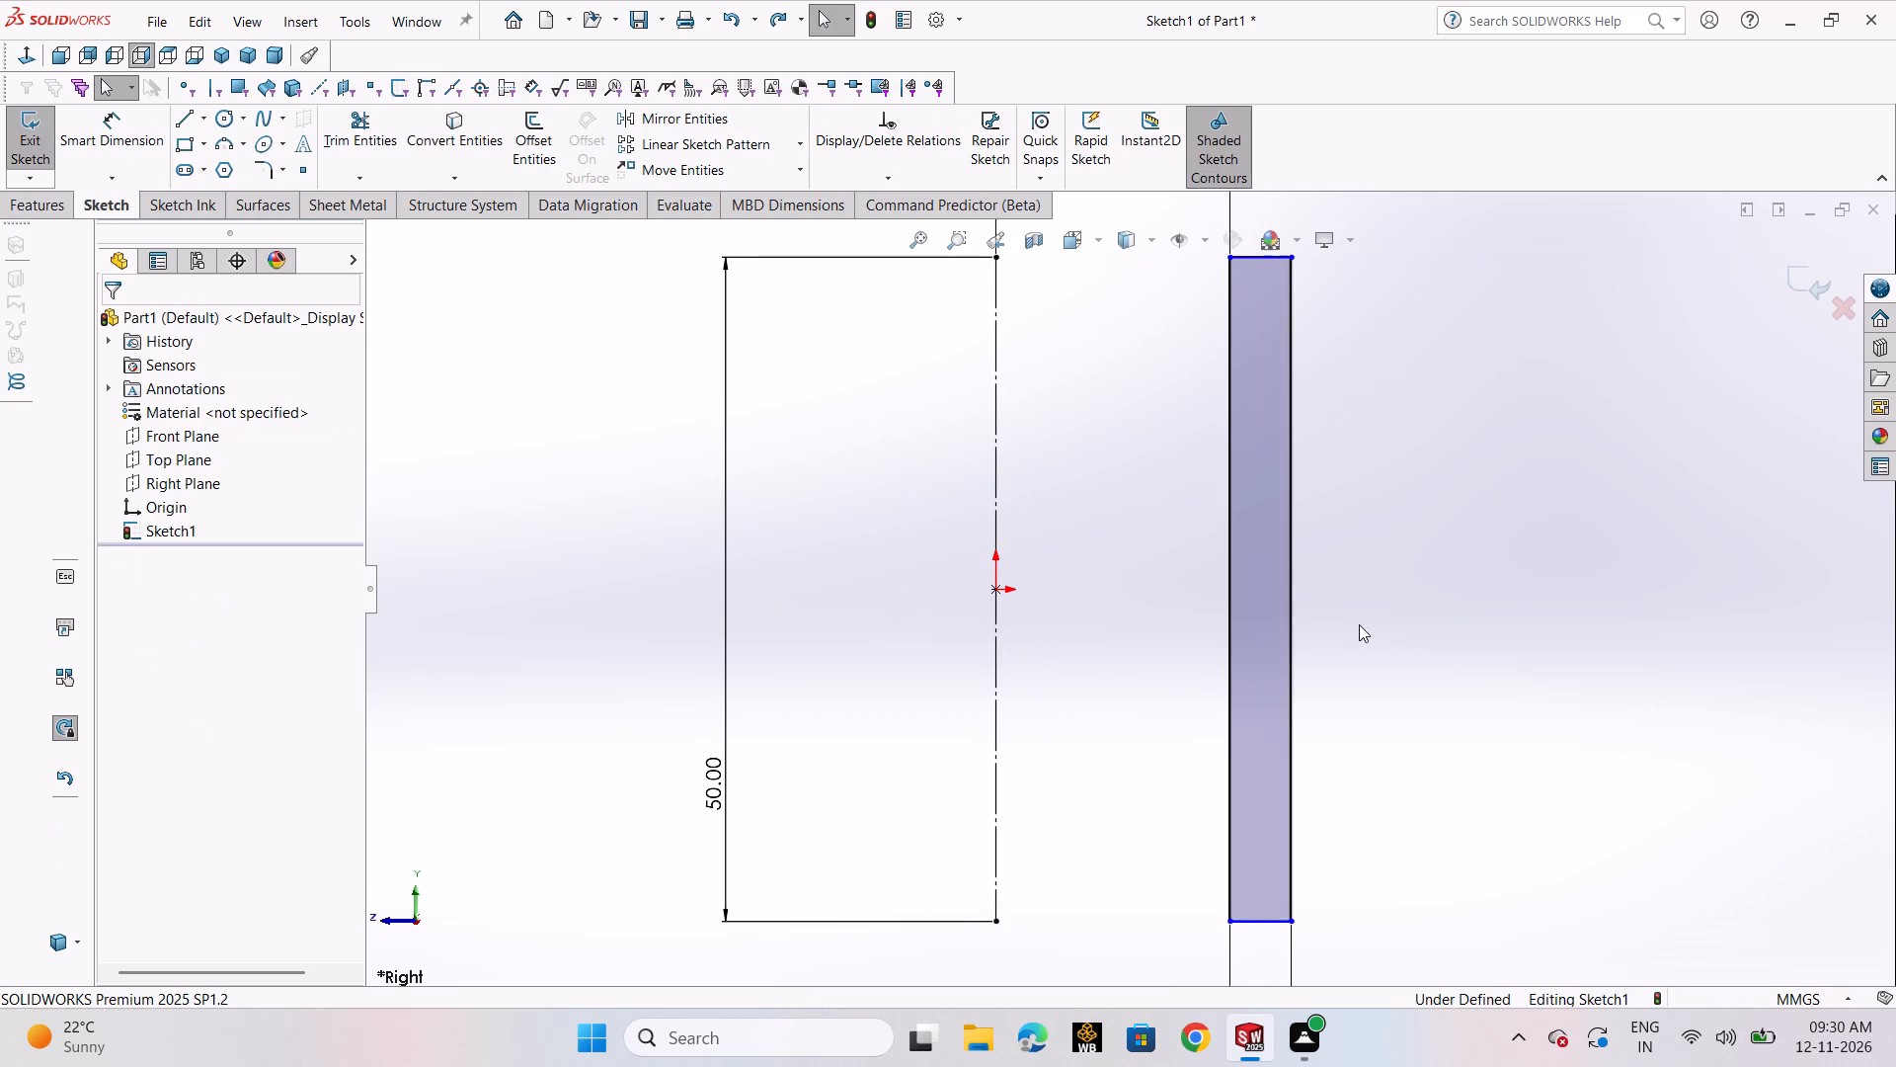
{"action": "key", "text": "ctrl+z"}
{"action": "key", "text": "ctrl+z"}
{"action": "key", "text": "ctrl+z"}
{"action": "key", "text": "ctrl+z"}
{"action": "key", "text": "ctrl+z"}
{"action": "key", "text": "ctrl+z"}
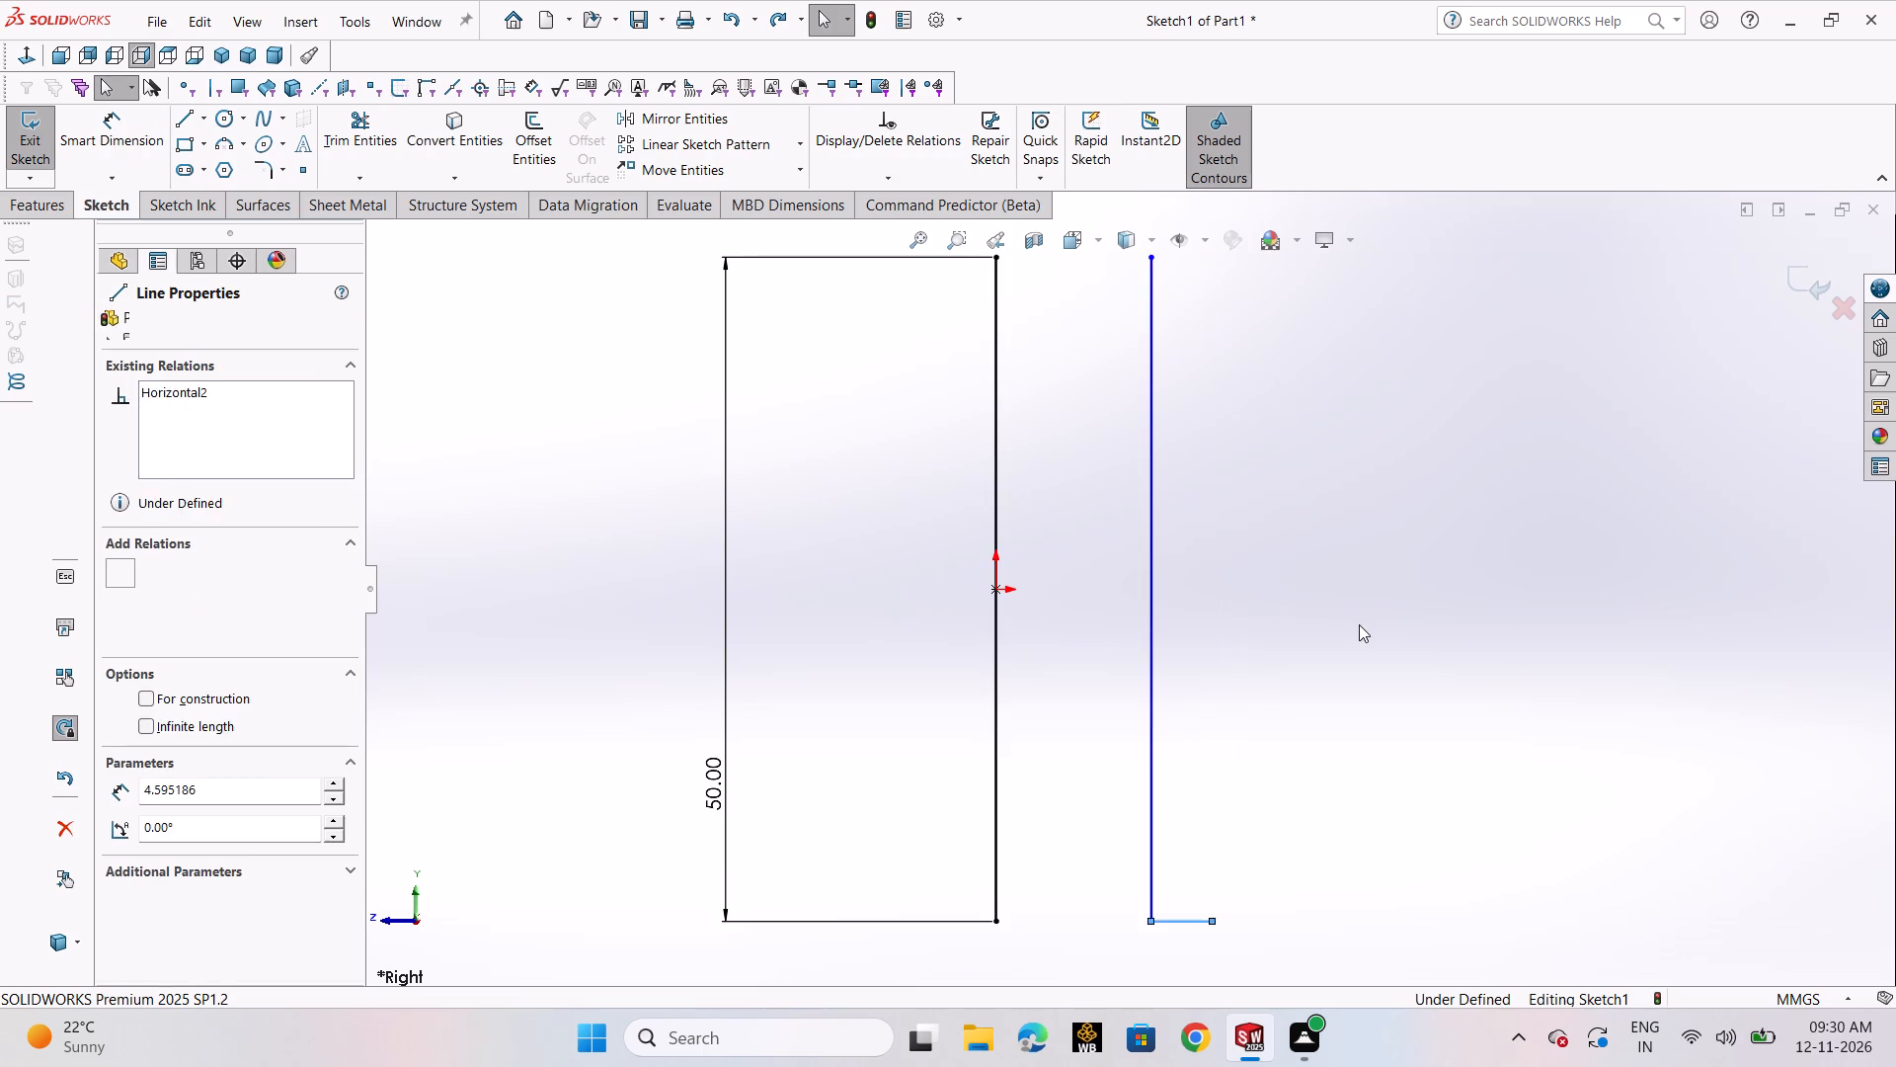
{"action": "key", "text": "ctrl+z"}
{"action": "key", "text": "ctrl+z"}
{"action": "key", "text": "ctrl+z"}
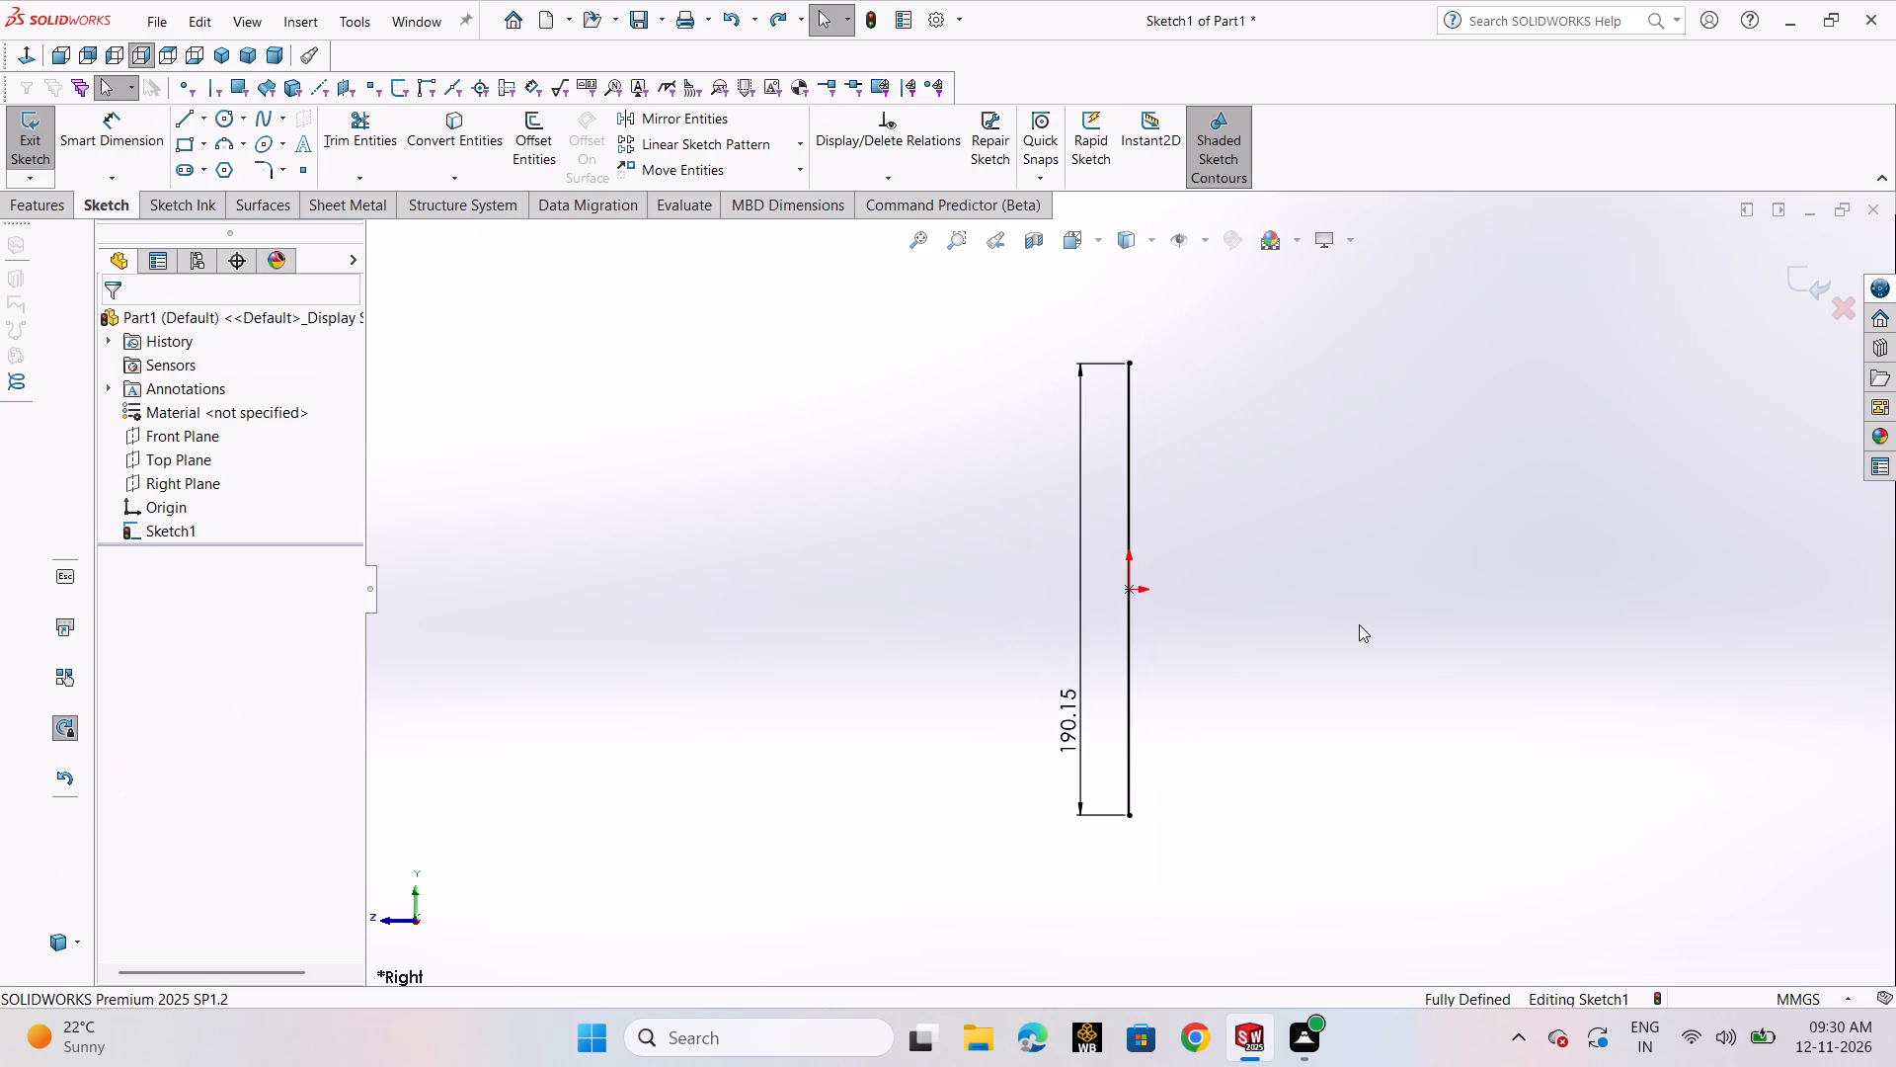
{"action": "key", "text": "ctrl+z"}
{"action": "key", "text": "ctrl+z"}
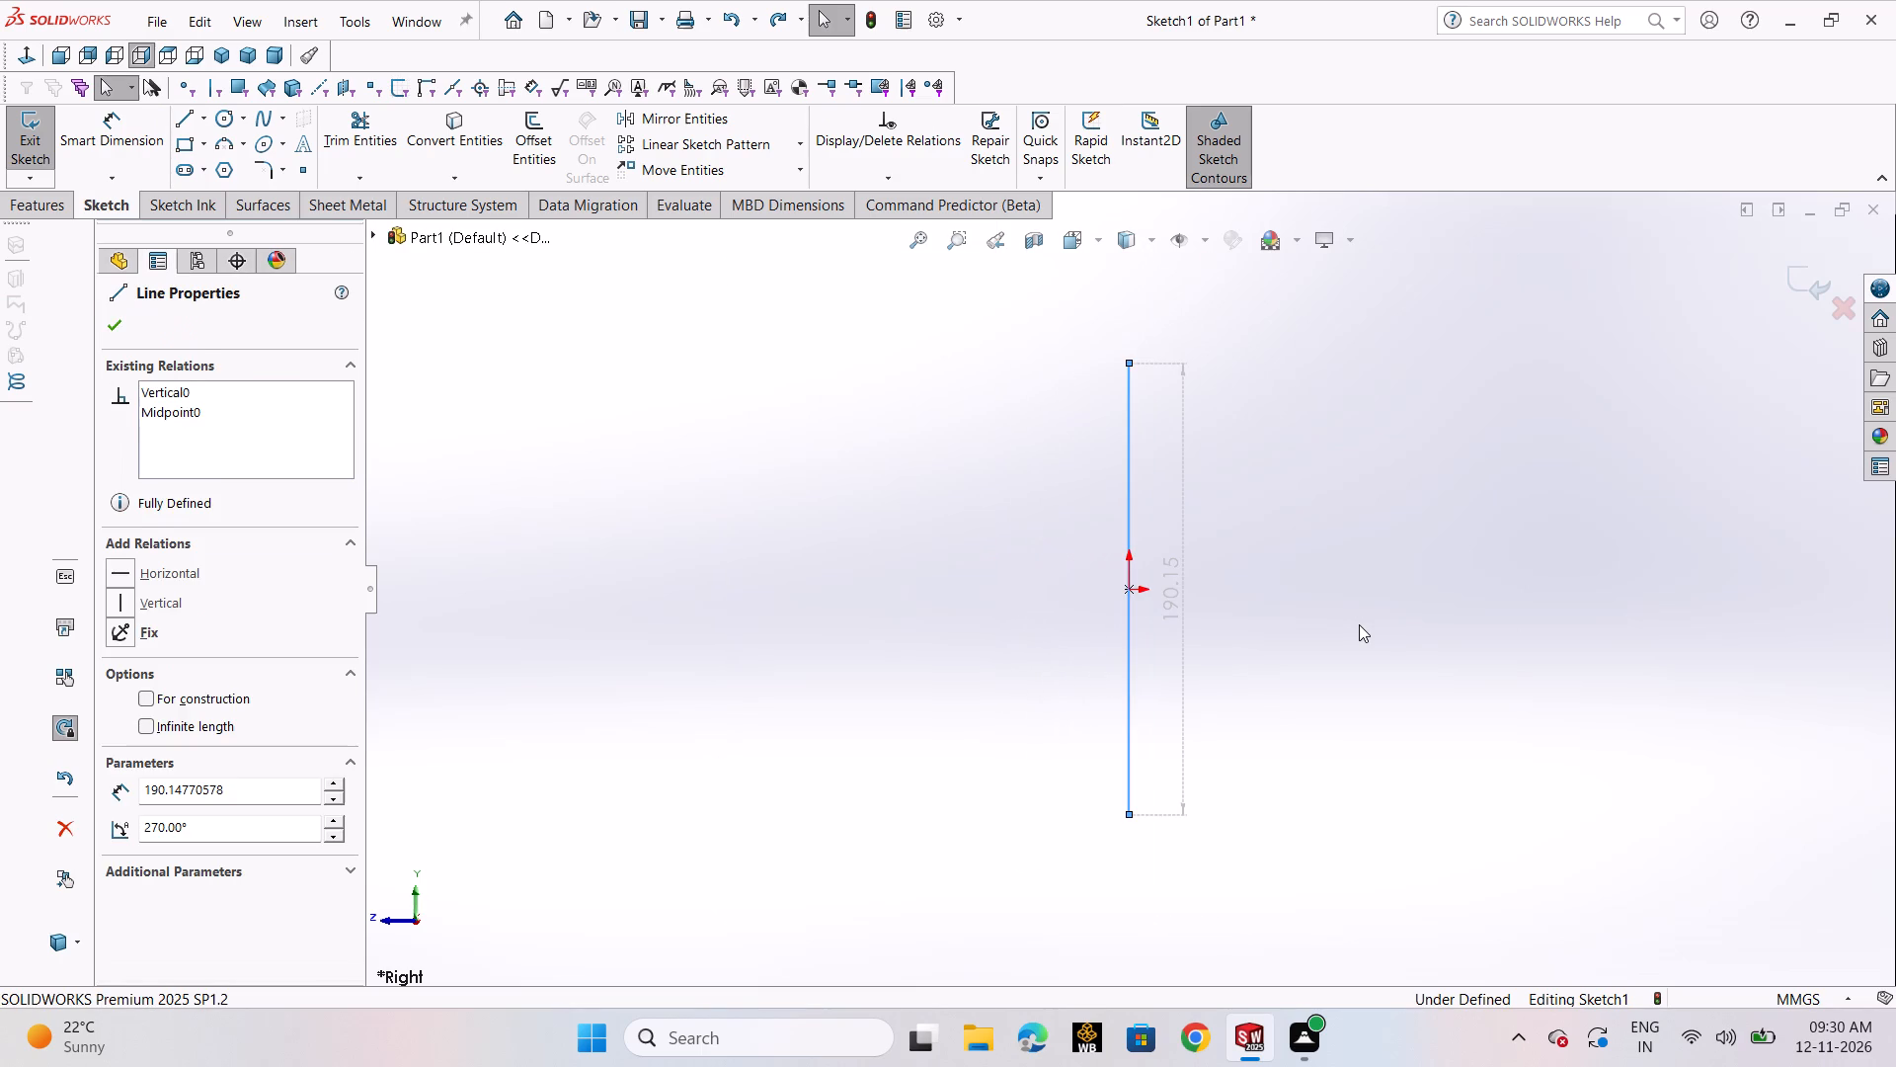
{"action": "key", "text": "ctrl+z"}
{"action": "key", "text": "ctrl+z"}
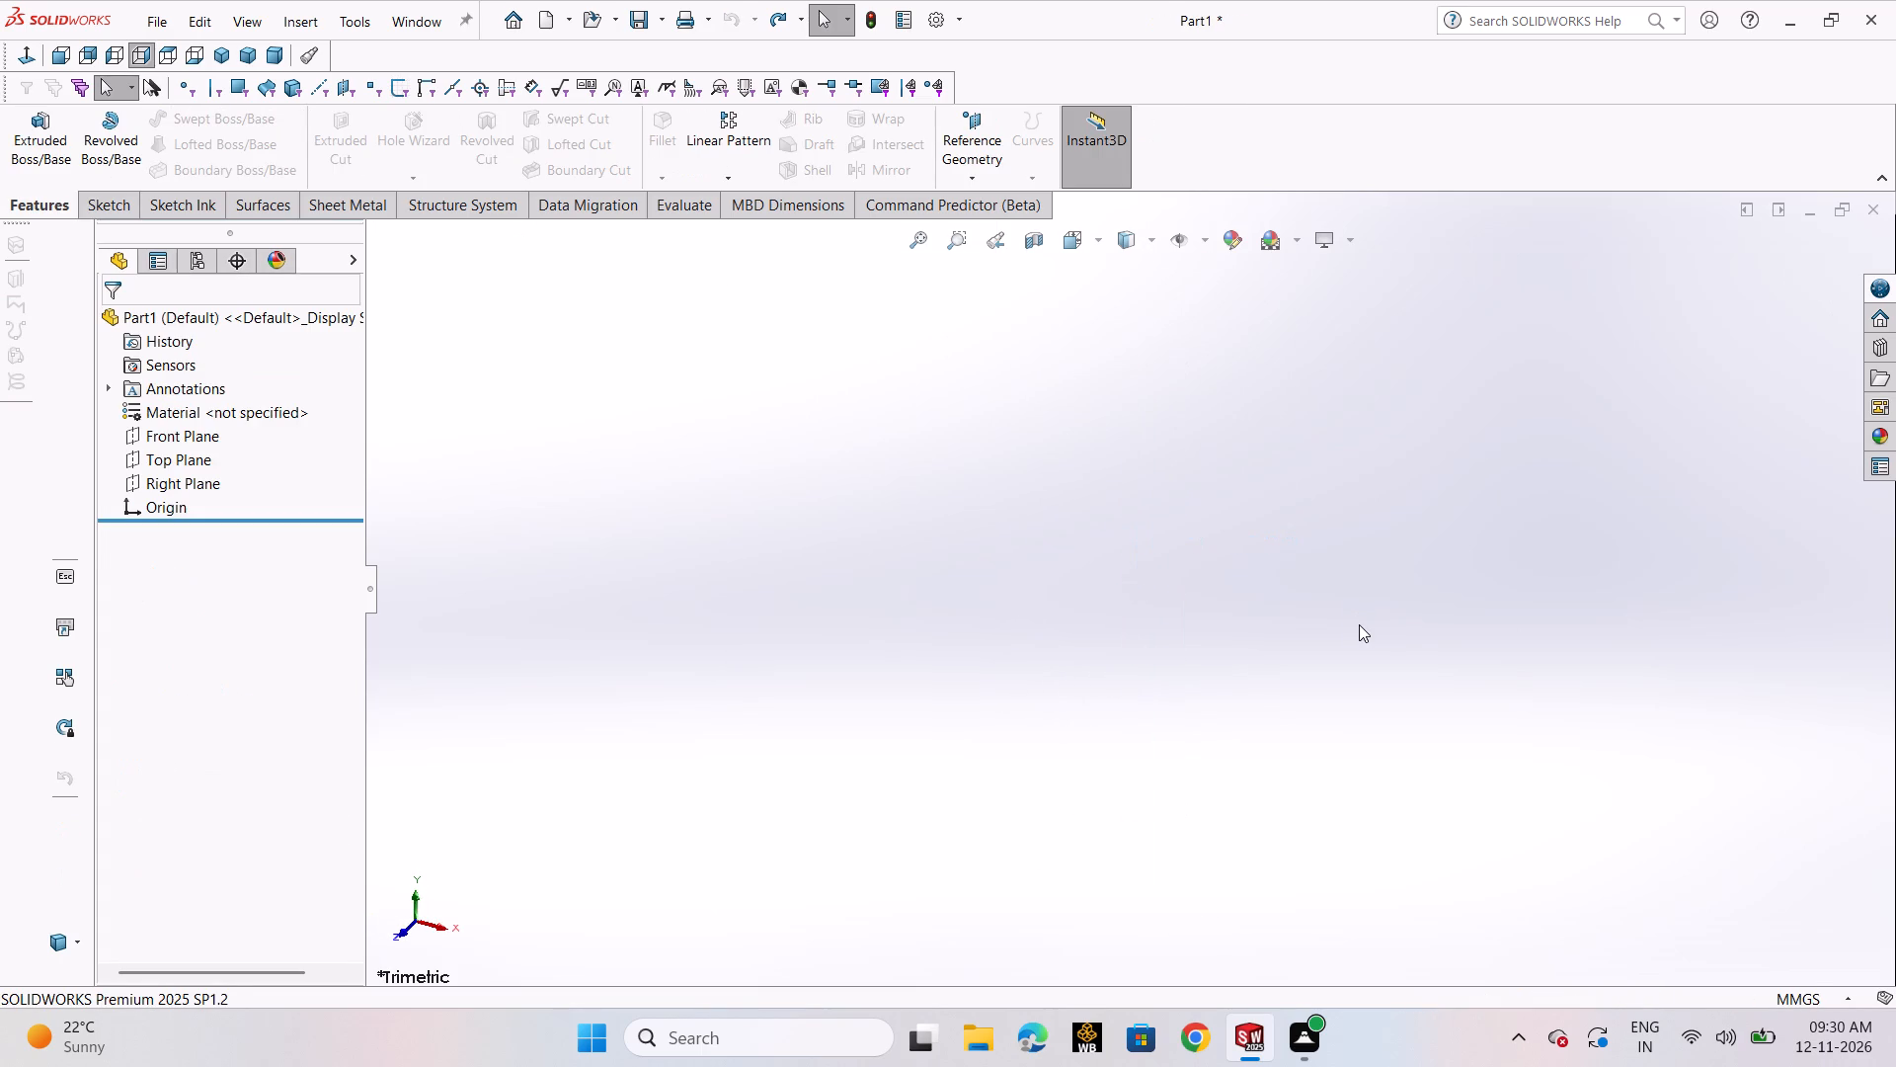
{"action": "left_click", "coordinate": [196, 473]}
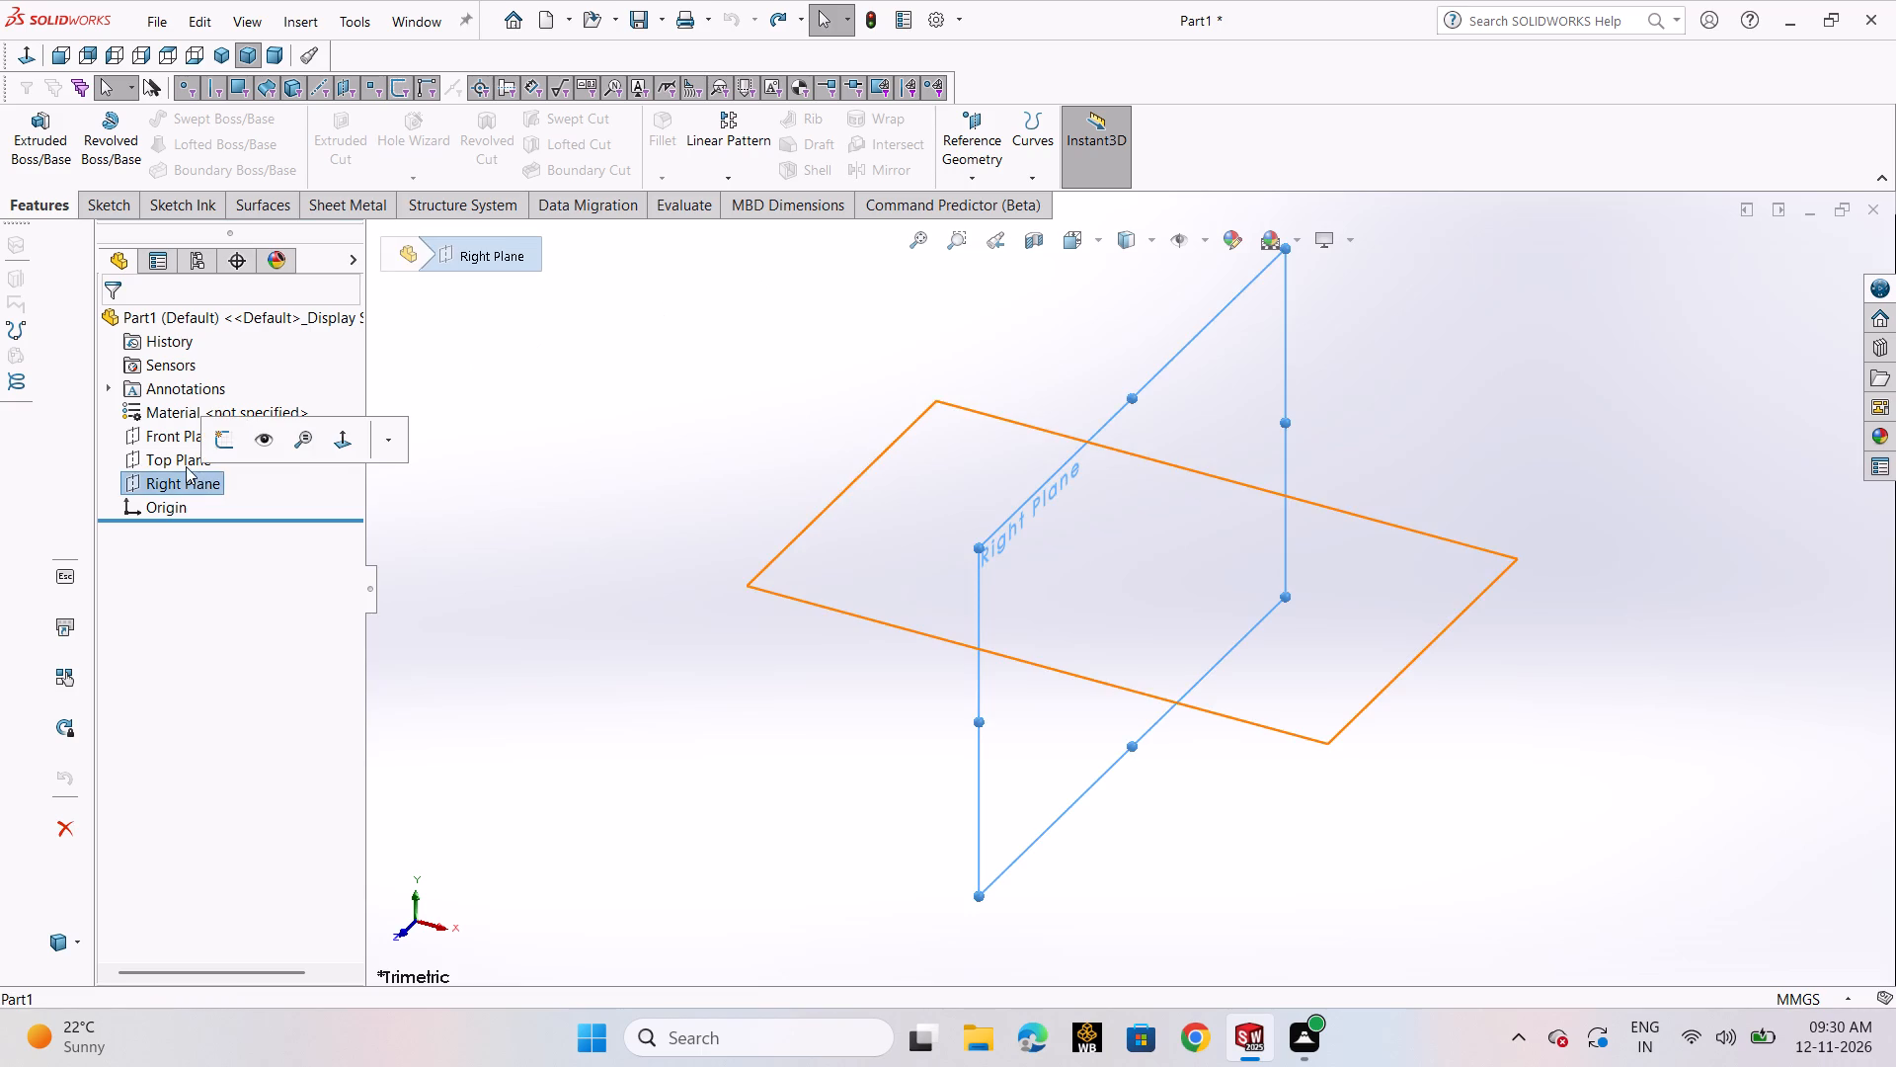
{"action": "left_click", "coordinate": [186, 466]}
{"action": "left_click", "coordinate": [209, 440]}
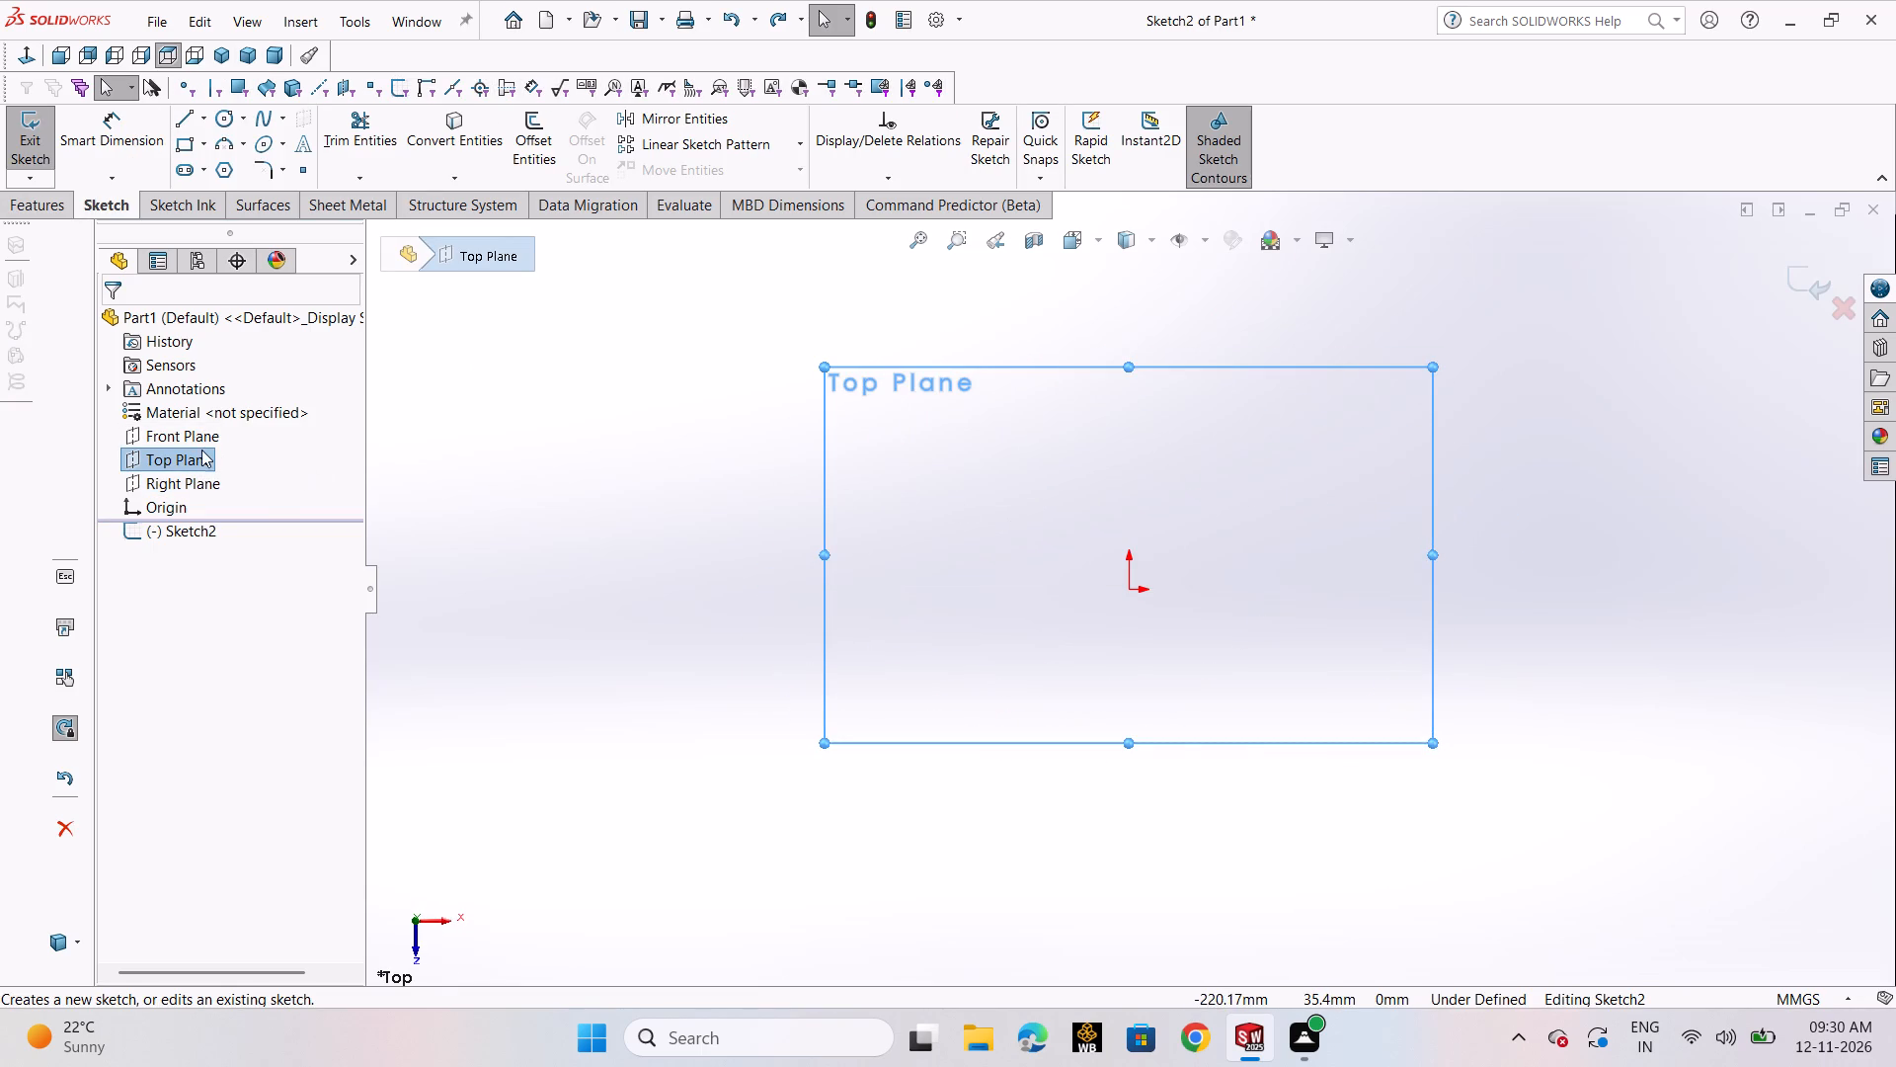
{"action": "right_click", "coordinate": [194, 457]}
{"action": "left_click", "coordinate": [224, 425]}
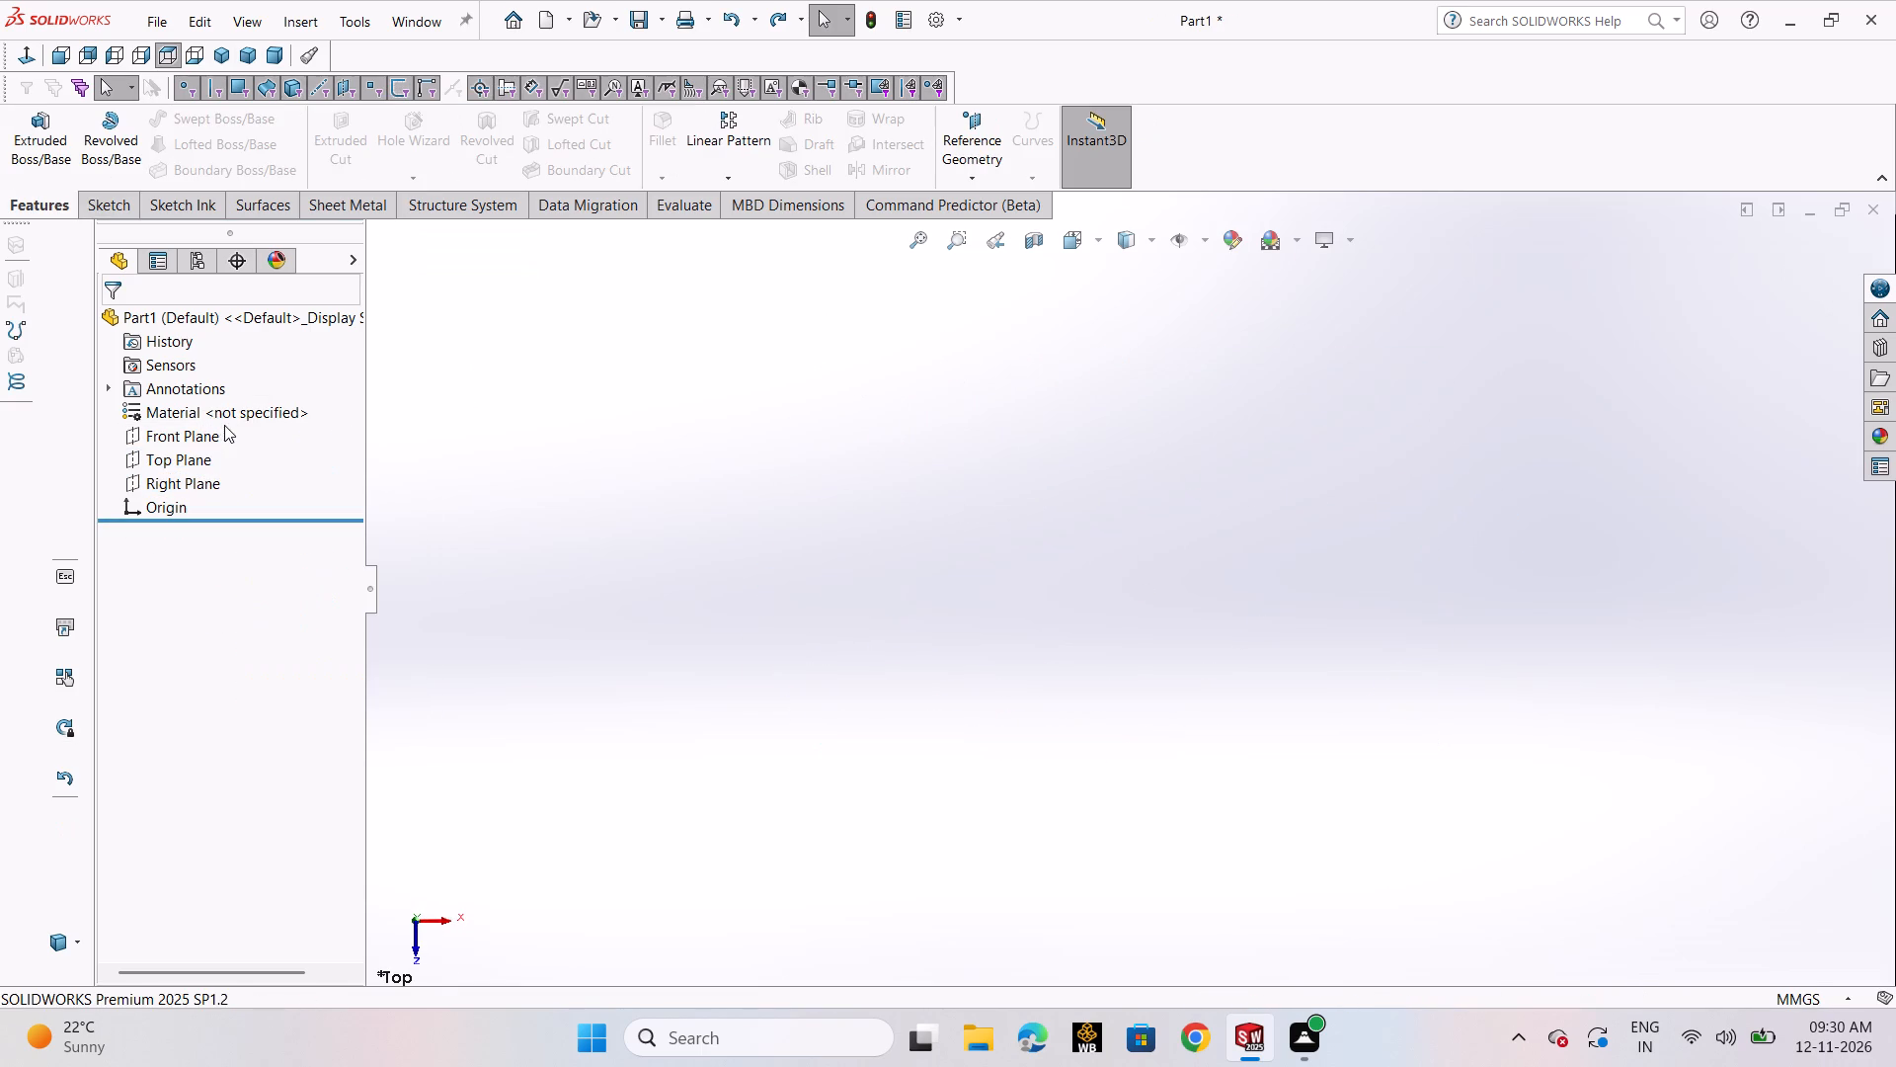
Start a new sketch on the Top Plane.
{"action": "left_click", "coordinate": [97, 211]}
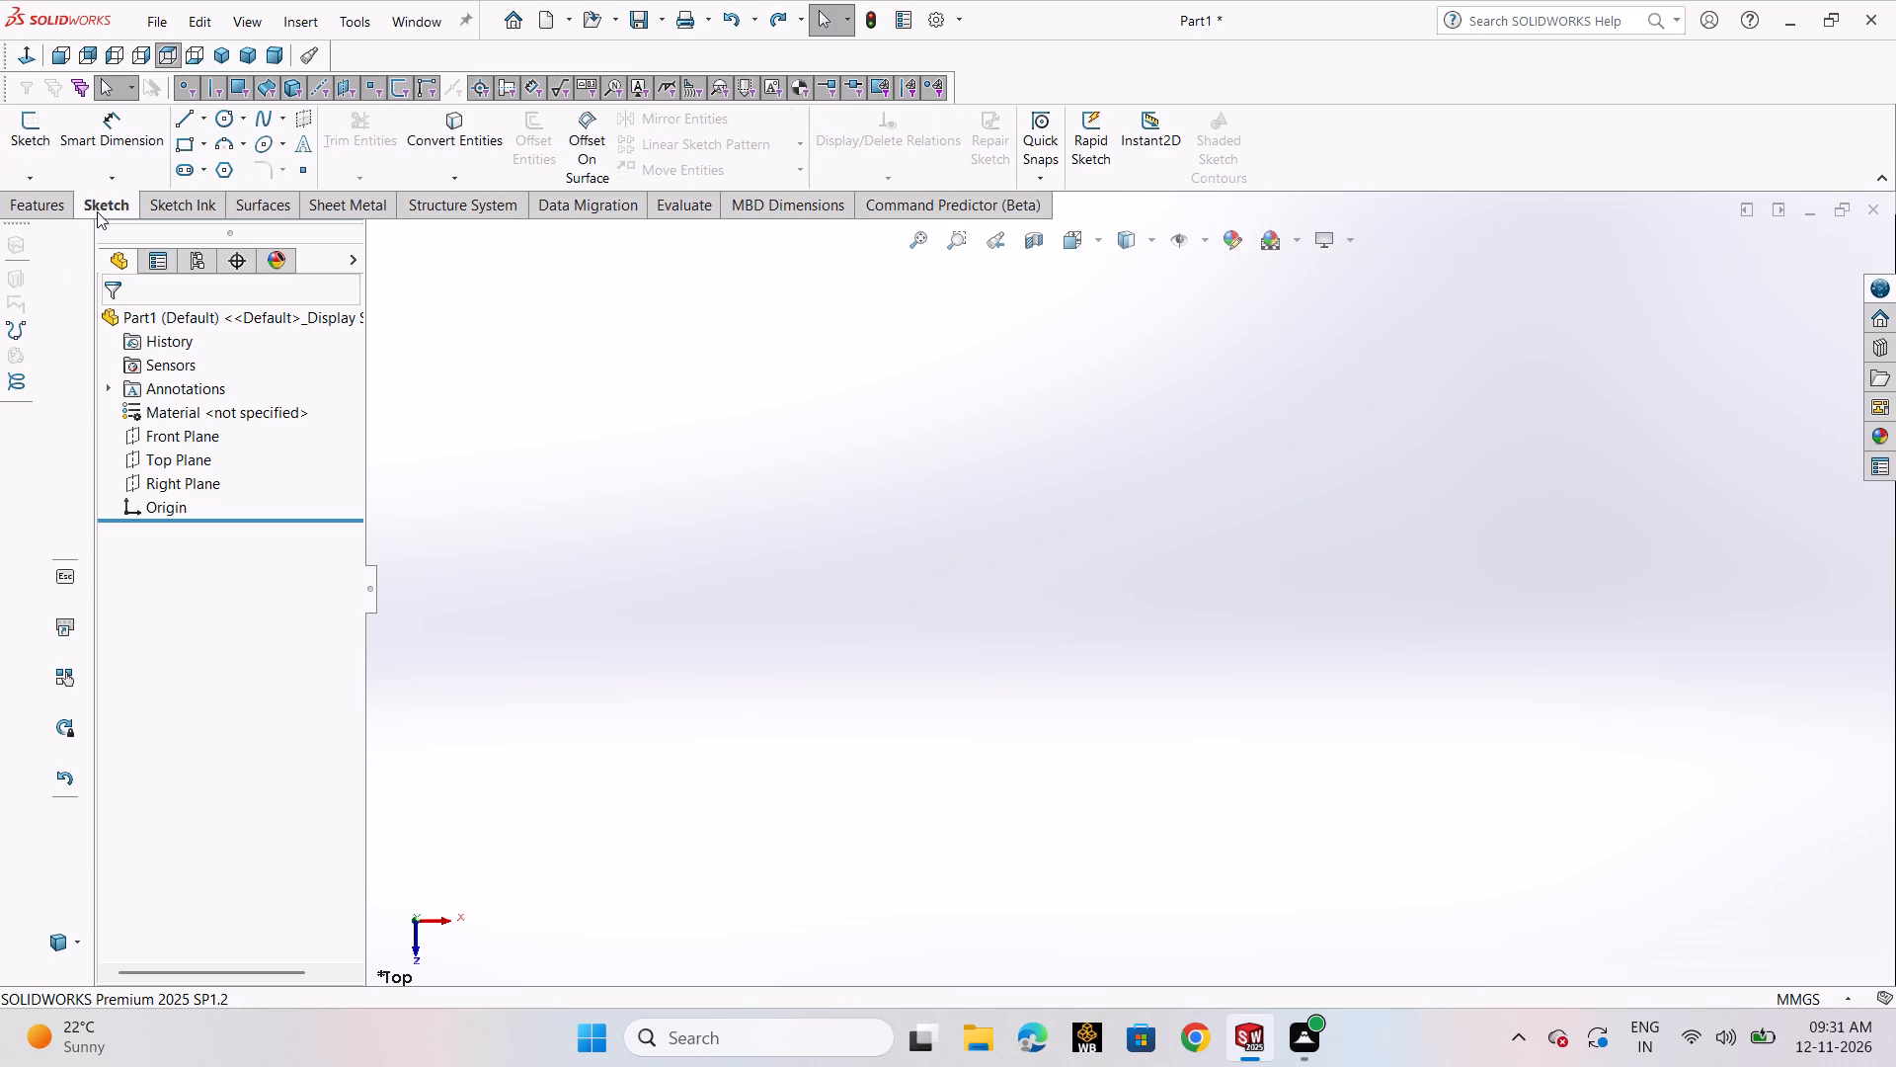
{"action": "left_click", "coordinate": [180, 462]}
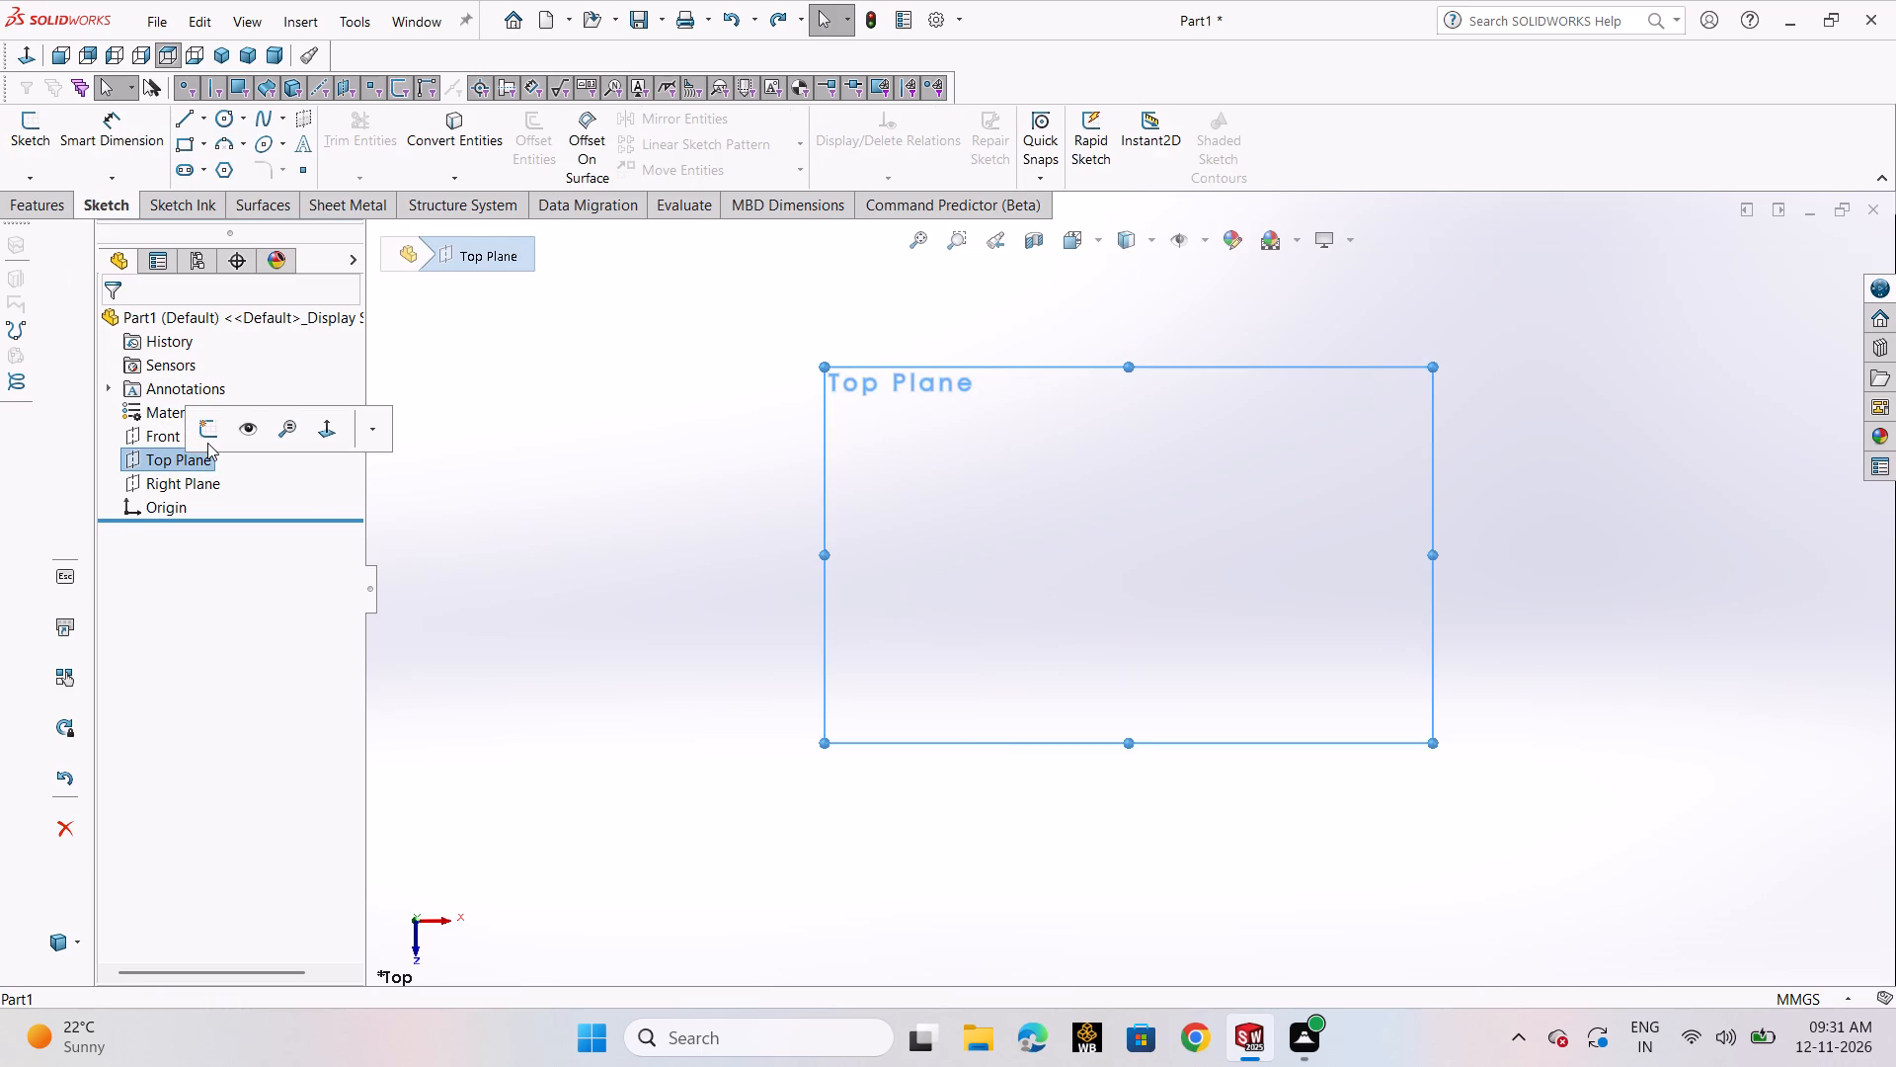
{"action": "left_click", "coordinate": [207, 443]}
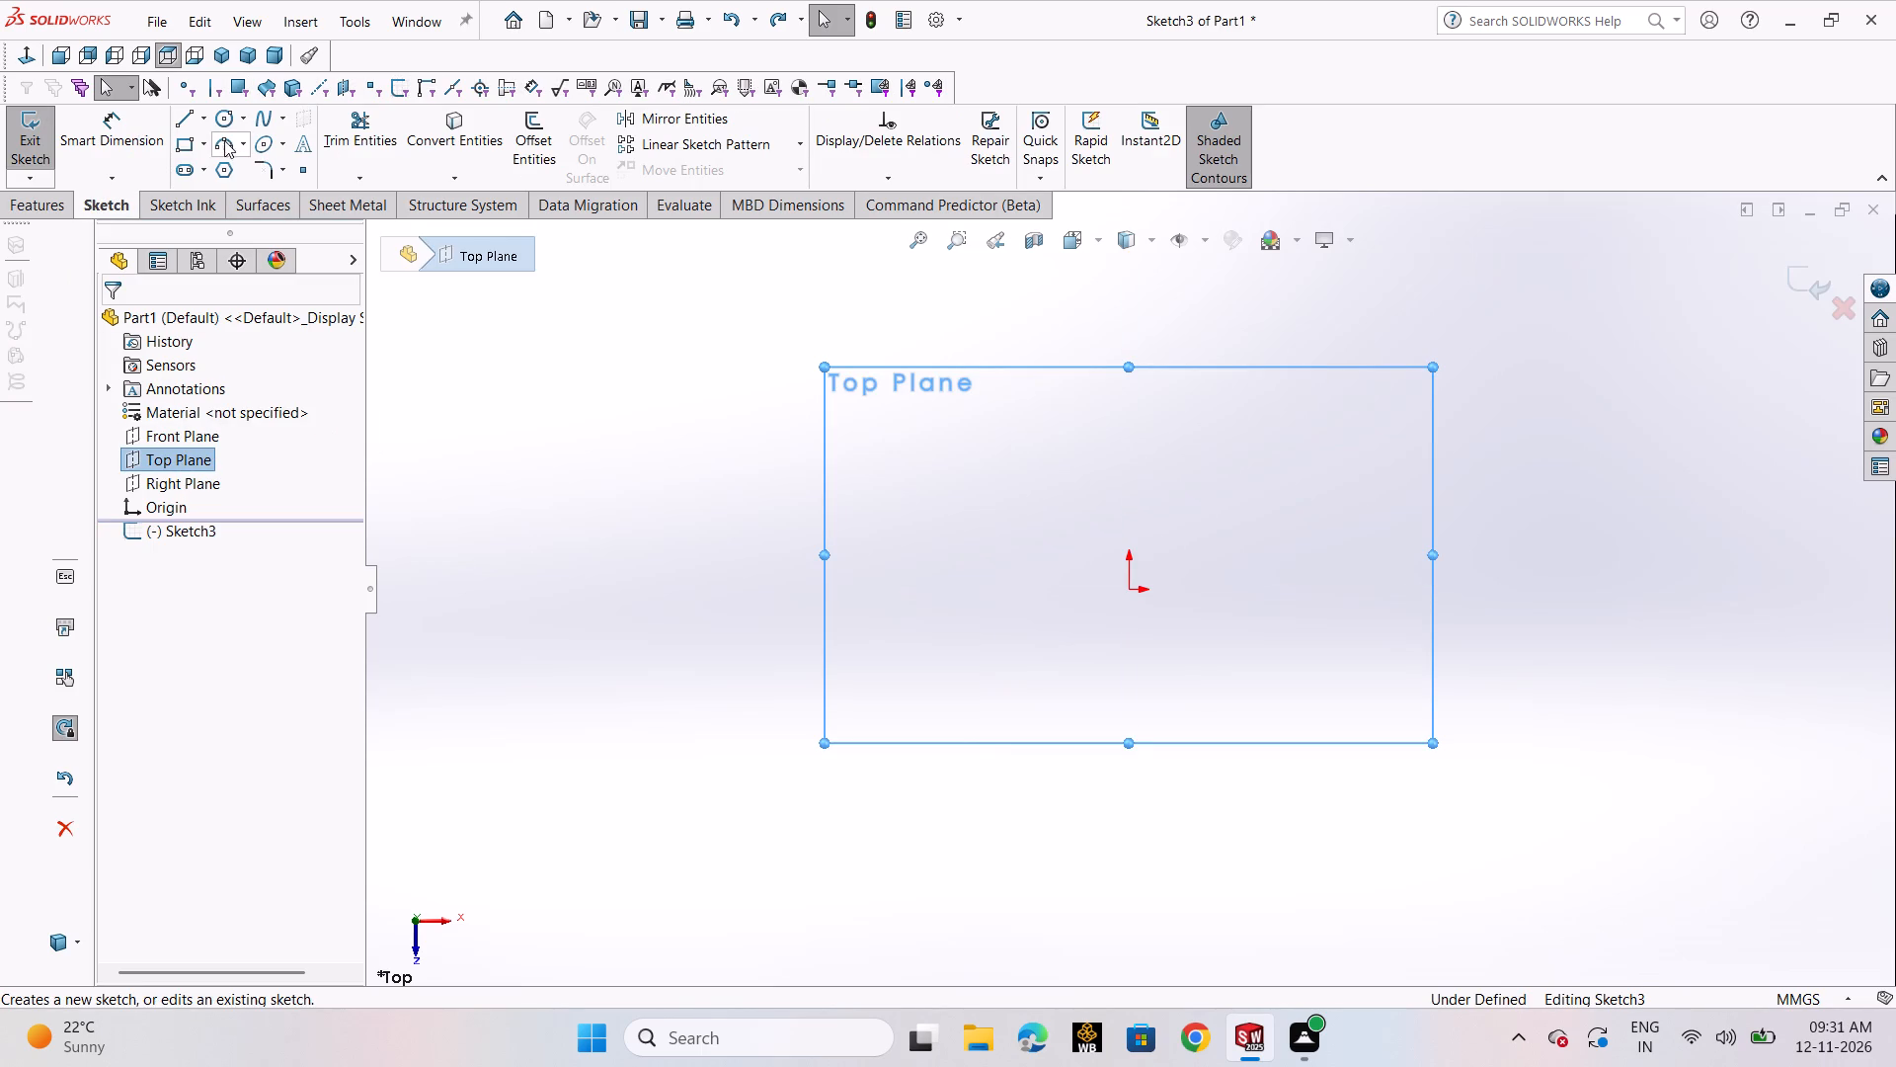
Sketch a circle centred on the origin with a radius of about 61 mm.
{"action": "left_click", "coordinate": [223, 119]}
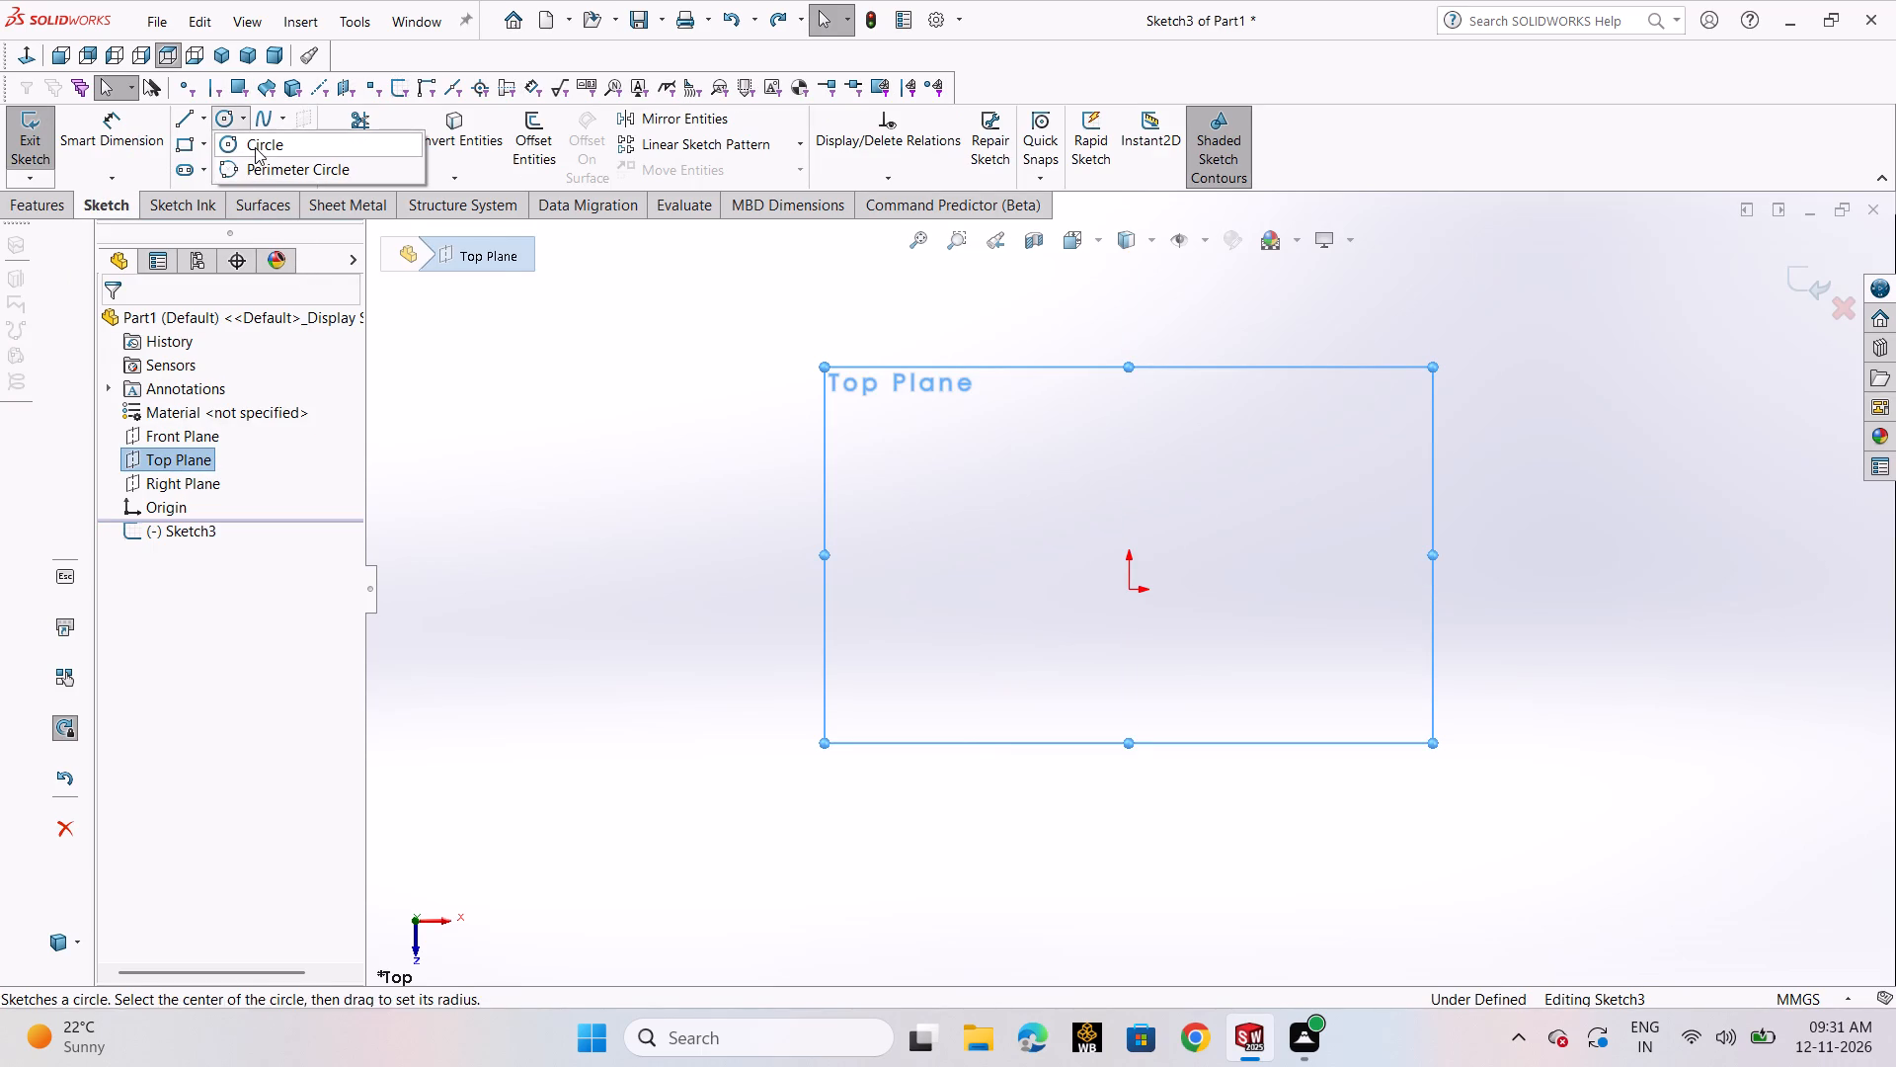
{"action": "left_click", "coordinate": [255, 147]}
{"action": "left_click", "coordinate": [1129, 593]}
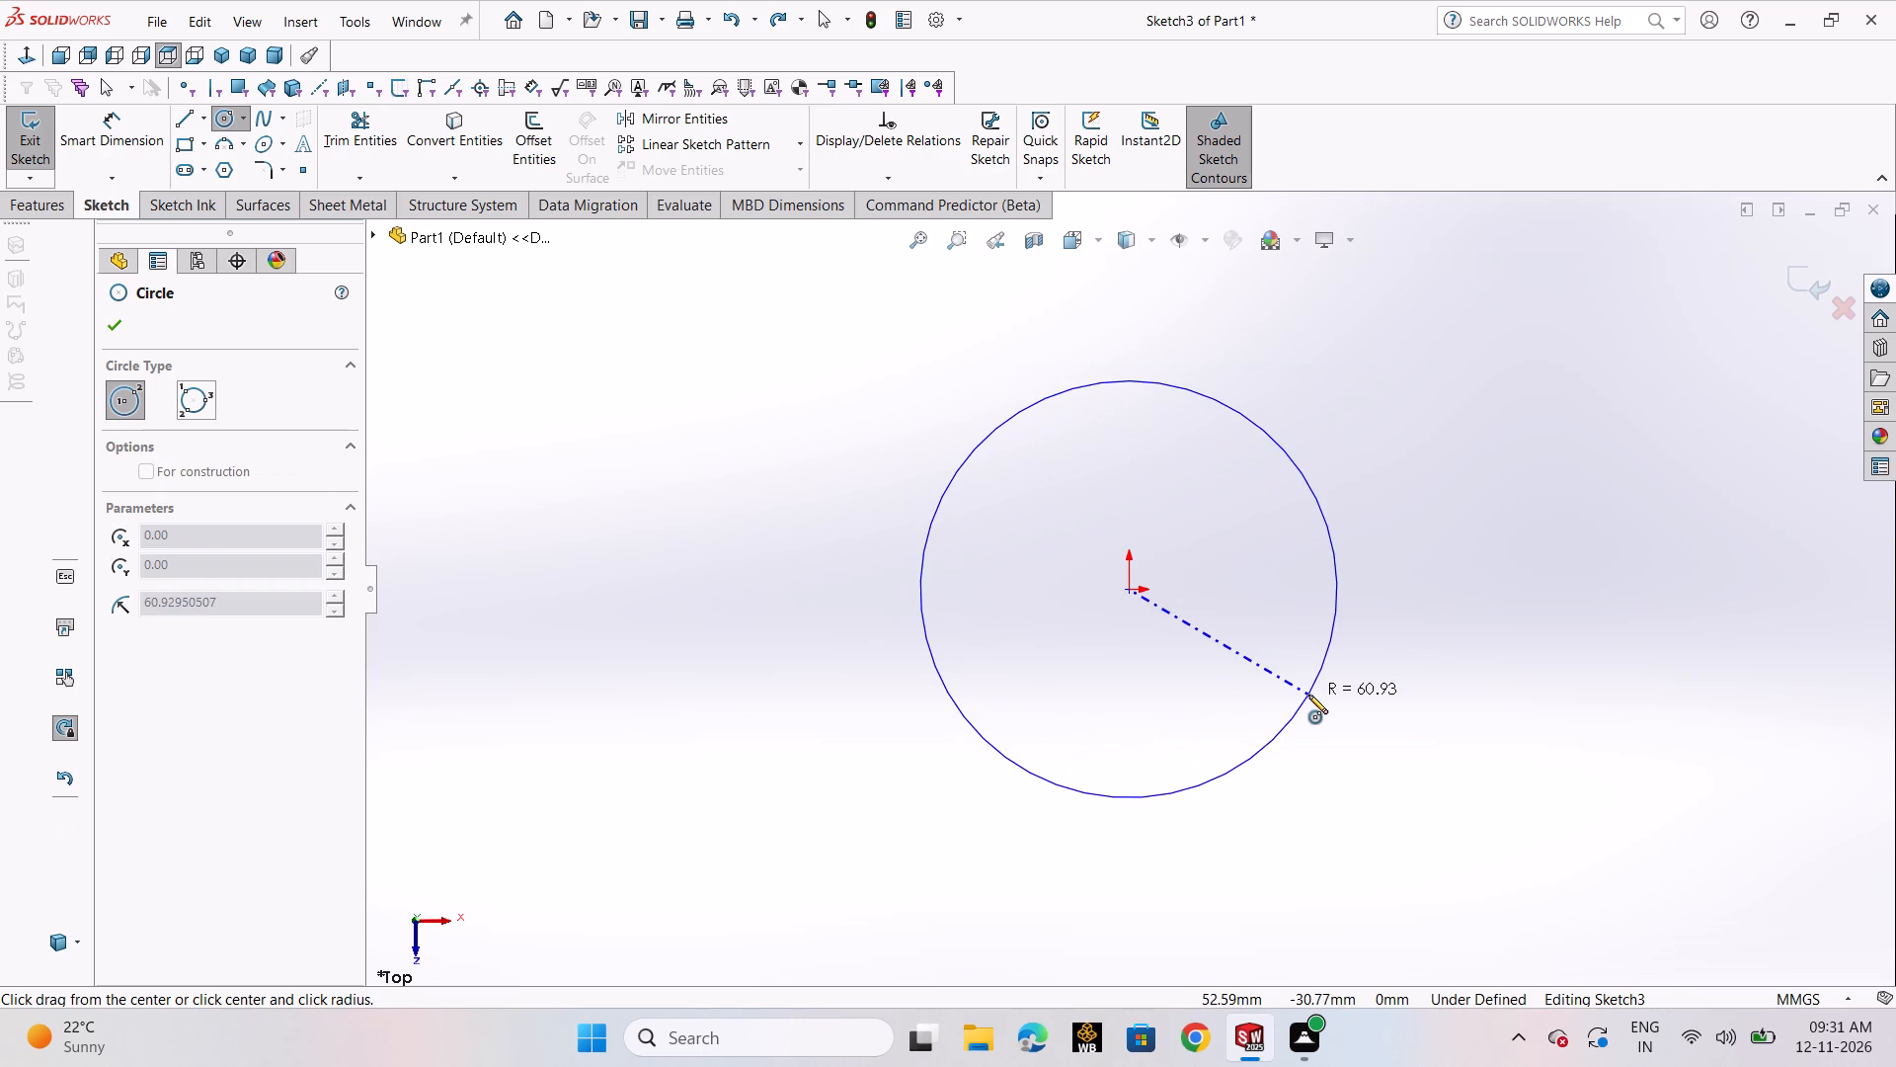
{"action": "left_click", "coordinate": [1308, 695]}
{"action": "right_click", "coordinate": [1308, 695]}
{"action": "left_click", "coordinate": [1327, 709]}
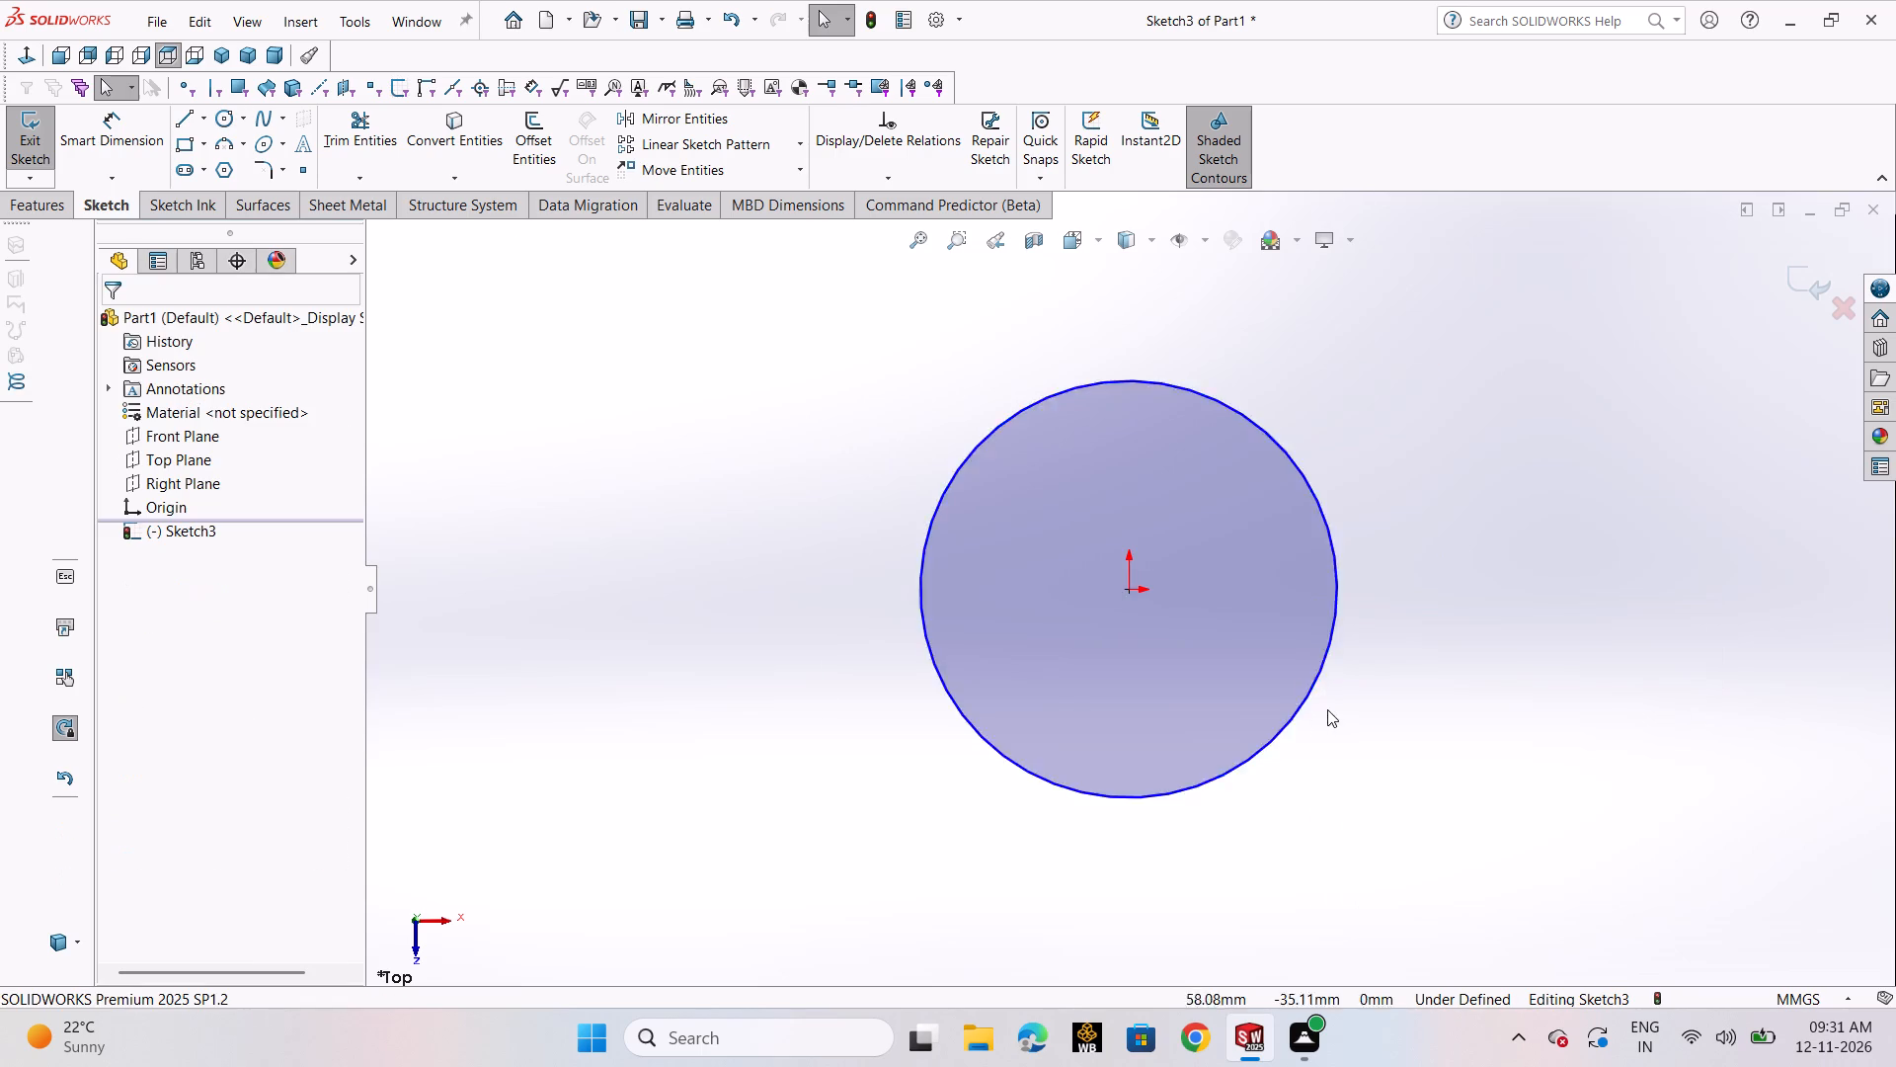
Dimension the circle's diameter and set it to 200 mm.
{"action": "left_click", "coordinate": [141, 152]}
{"action": "left_click", "coordinate": [1191, 793]}
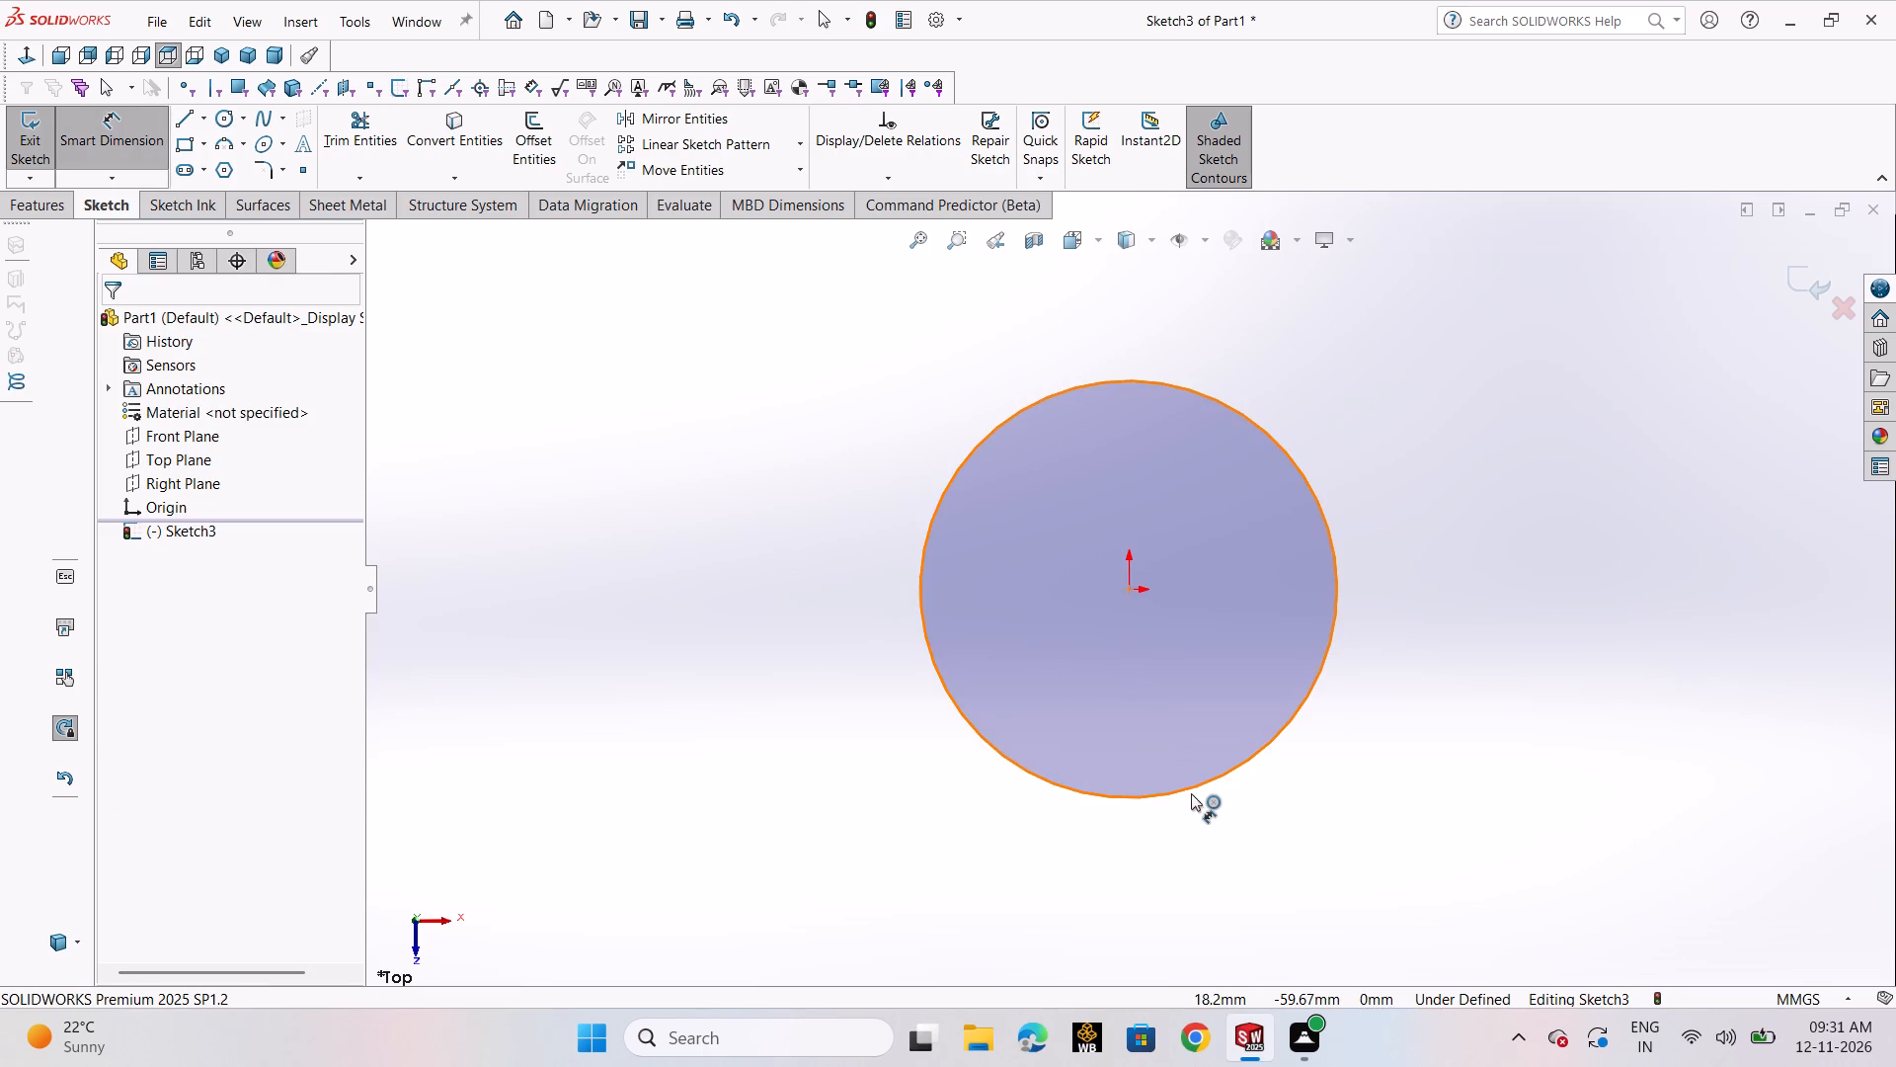
{"action": "left_click", "coordinate": [1434, 782]}
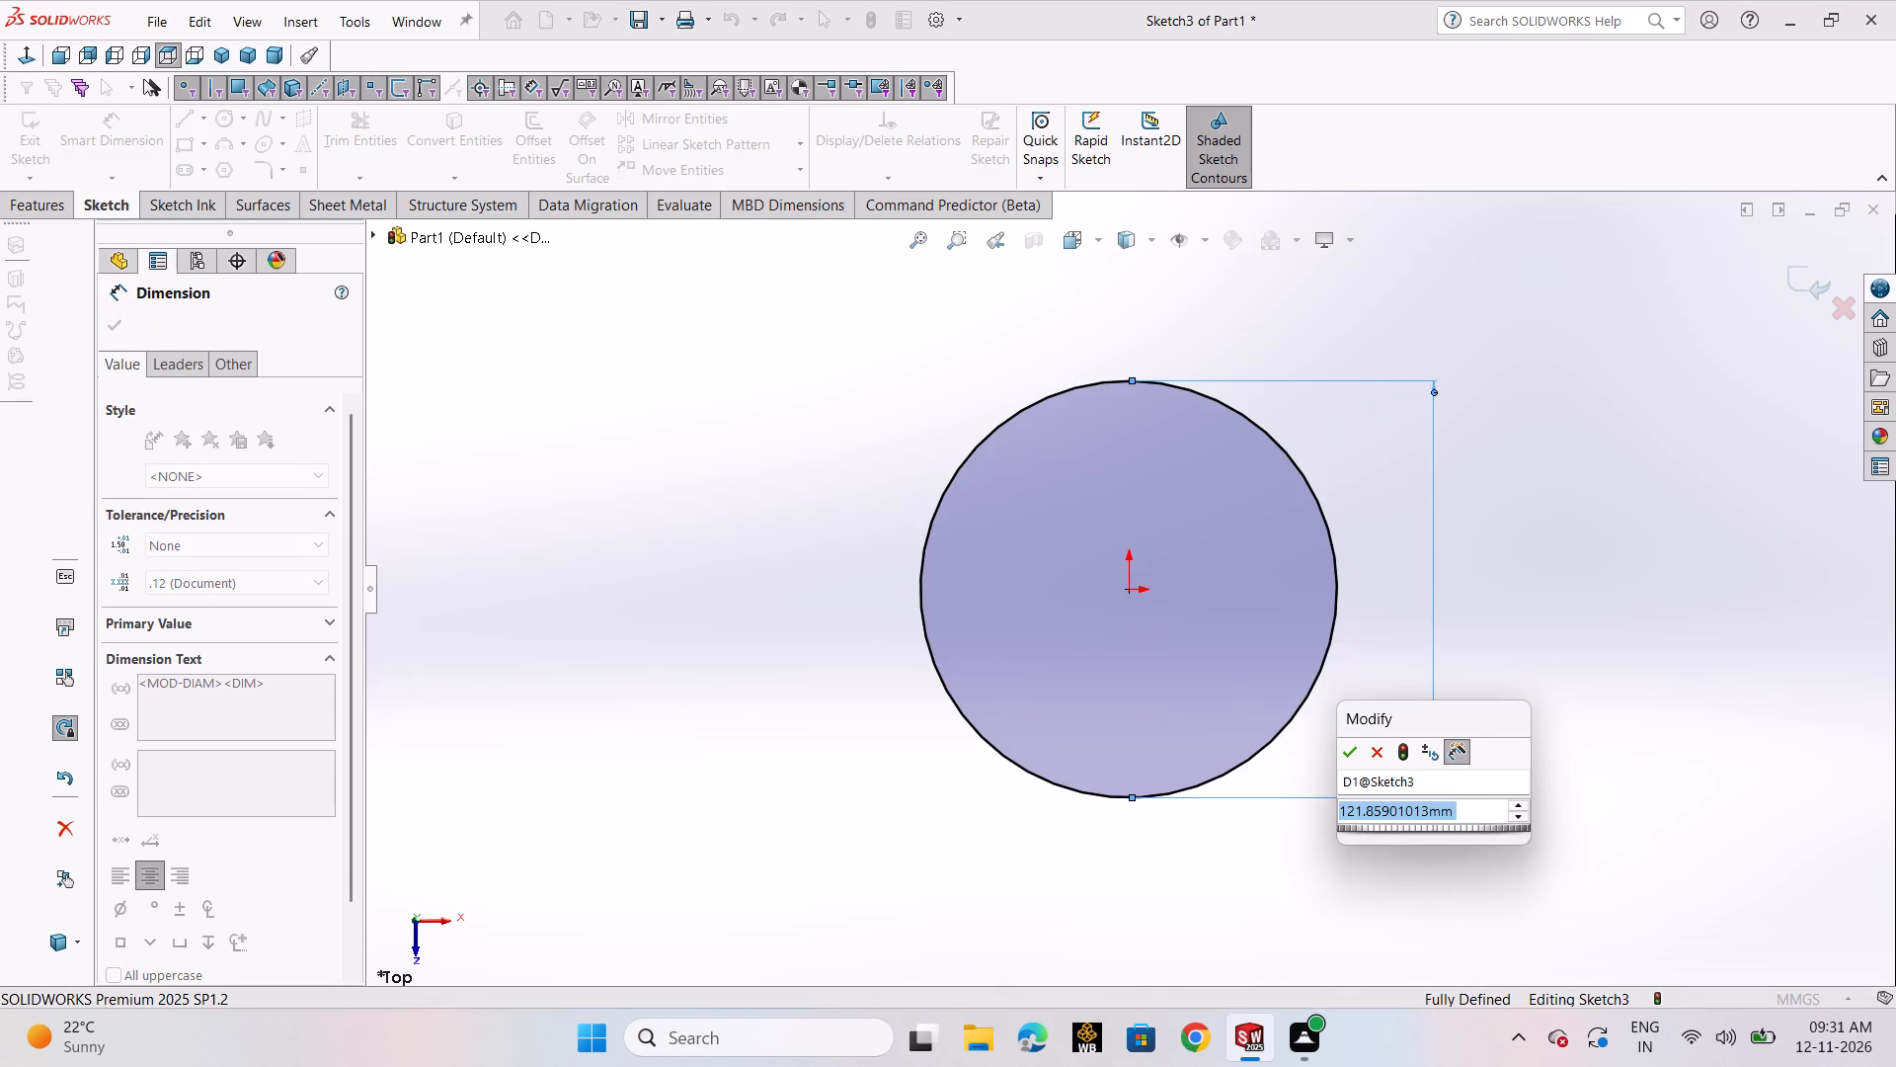
{"action": "type", "text": "200"}
{"action": "key", "text": "Return"}
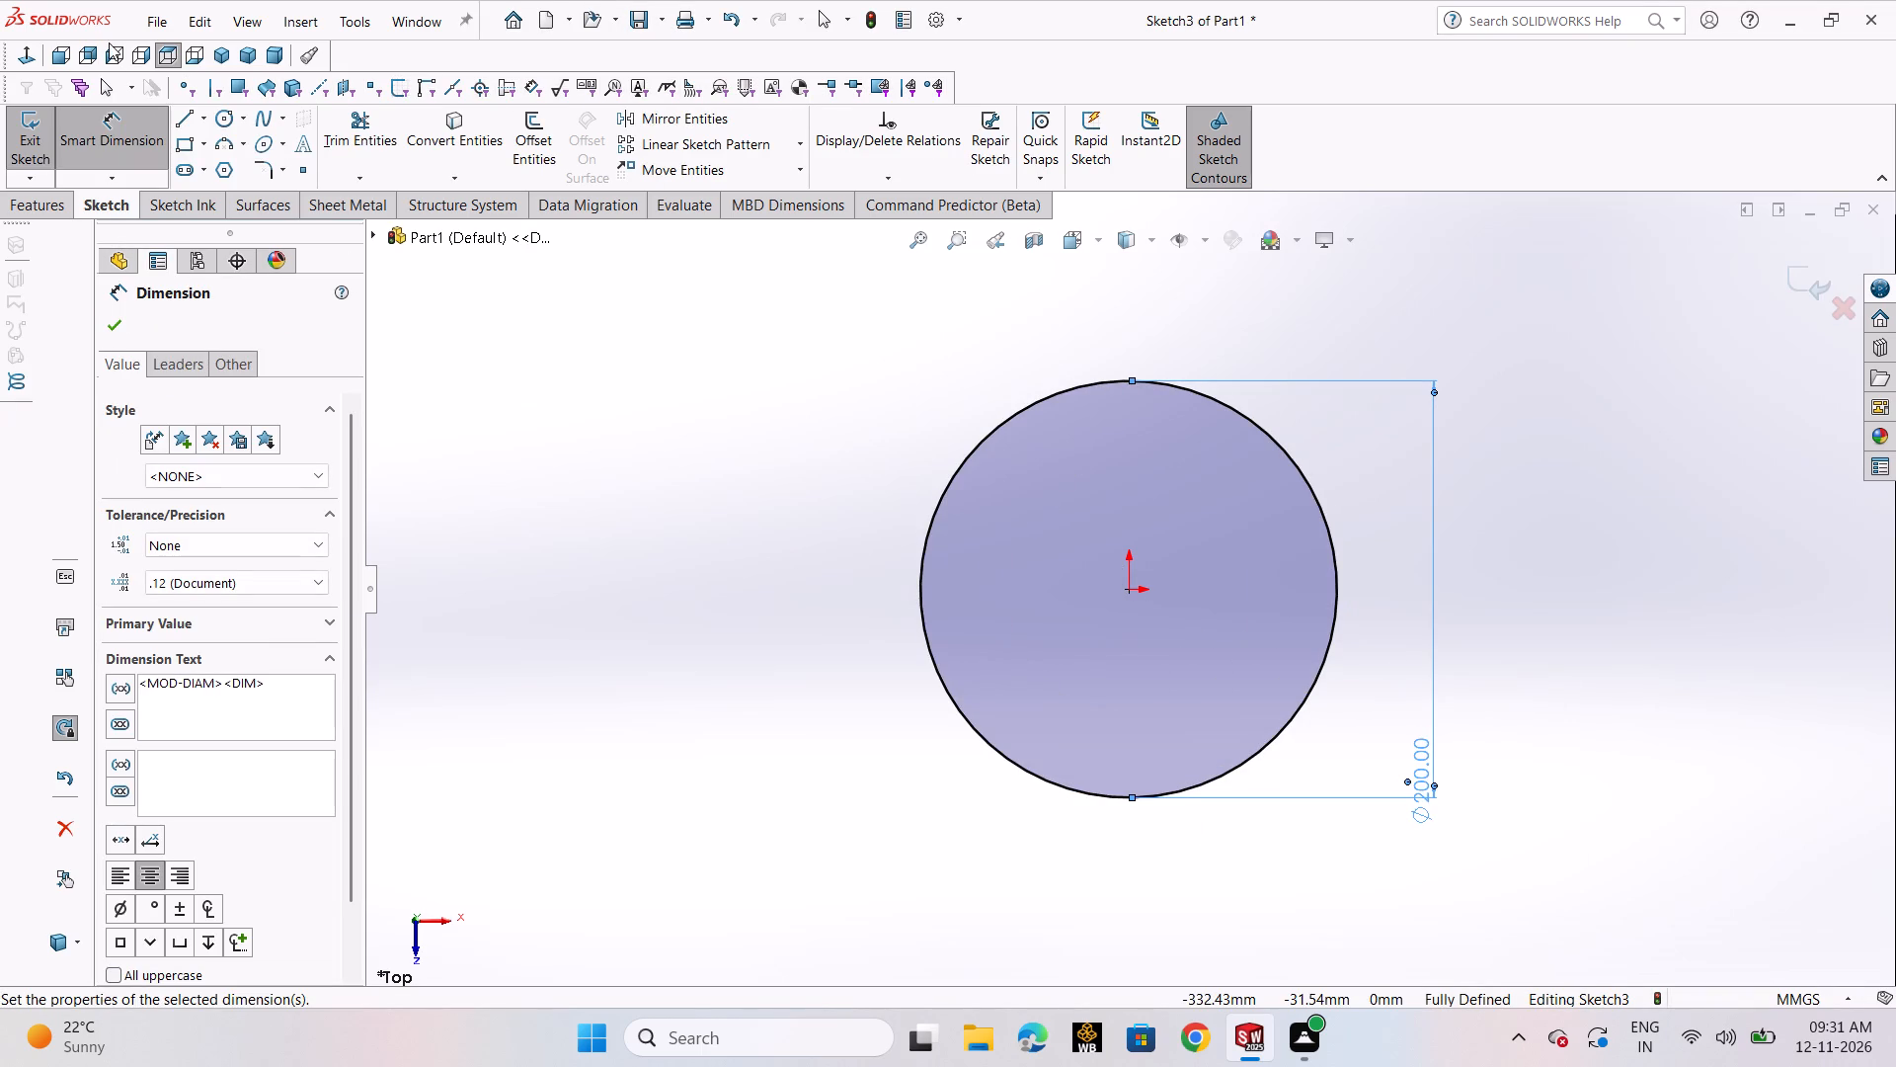
{"action": "left_click", "coordinate": [119, 327]}
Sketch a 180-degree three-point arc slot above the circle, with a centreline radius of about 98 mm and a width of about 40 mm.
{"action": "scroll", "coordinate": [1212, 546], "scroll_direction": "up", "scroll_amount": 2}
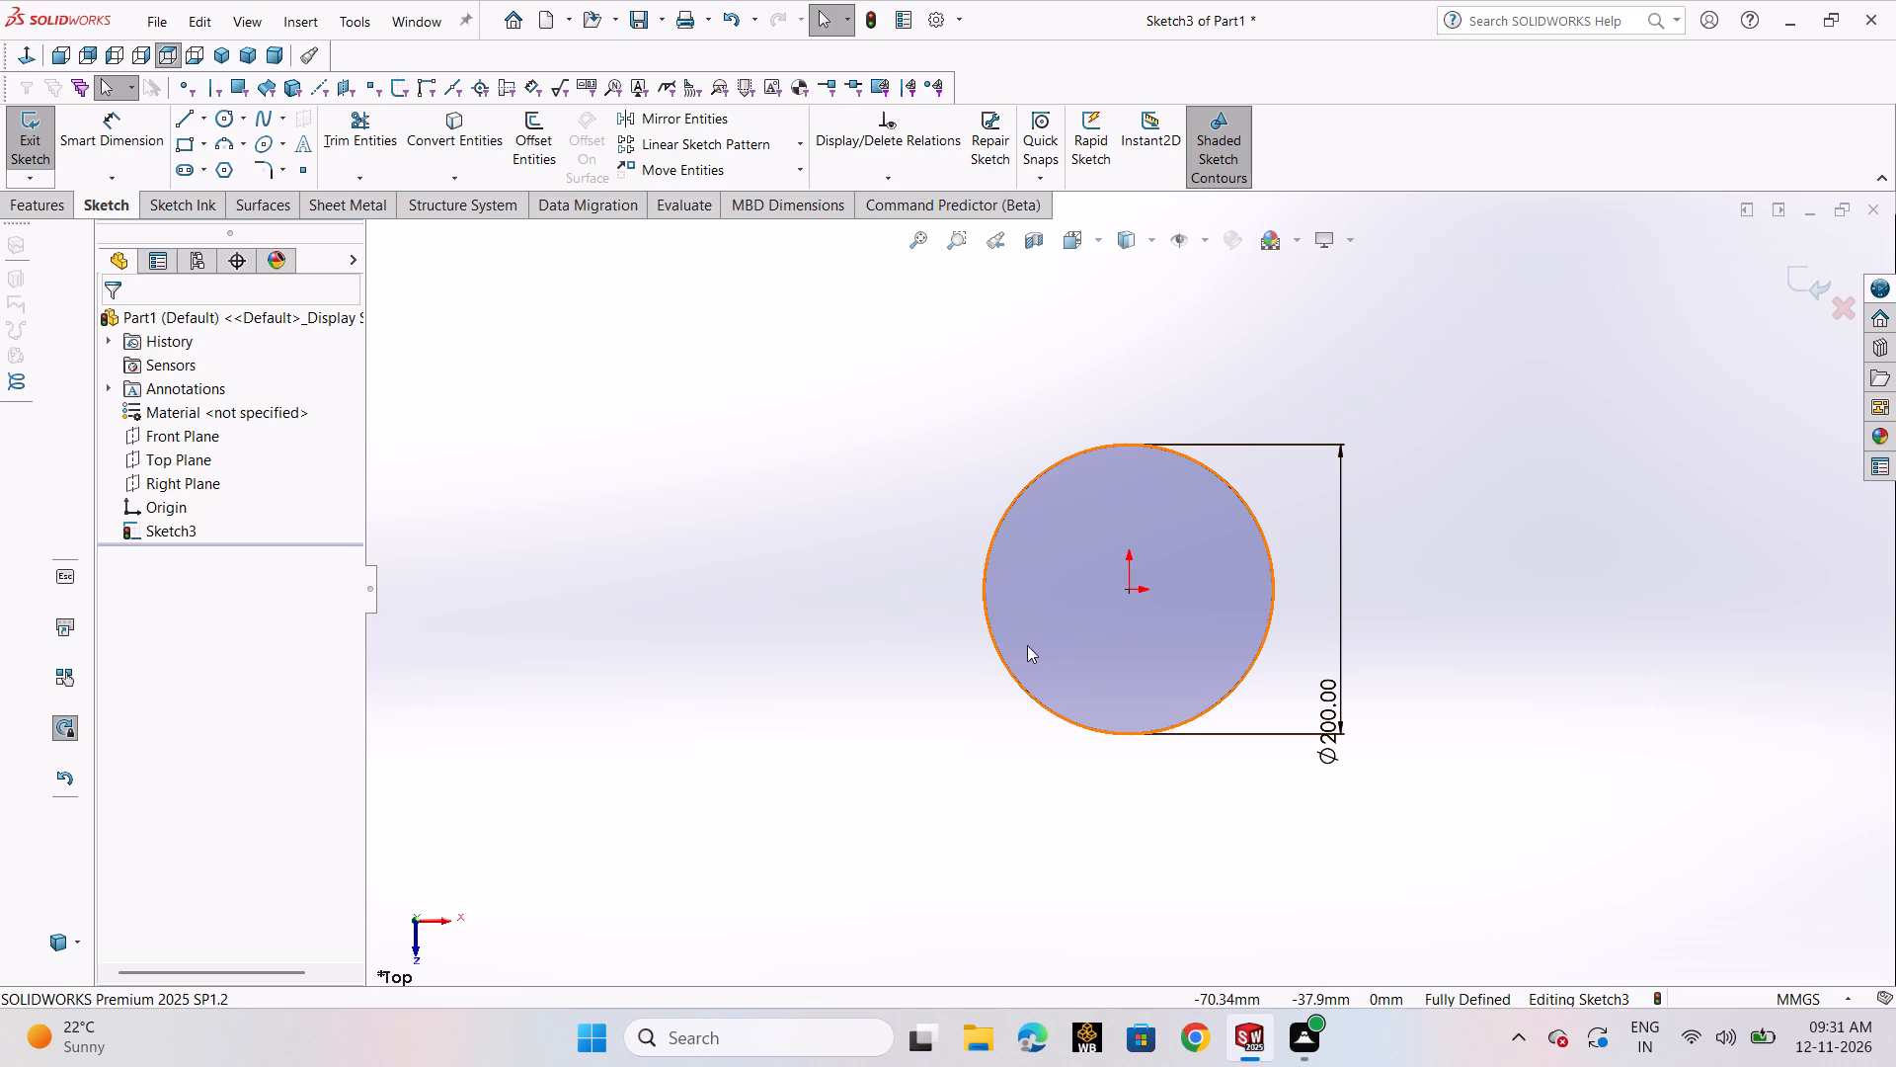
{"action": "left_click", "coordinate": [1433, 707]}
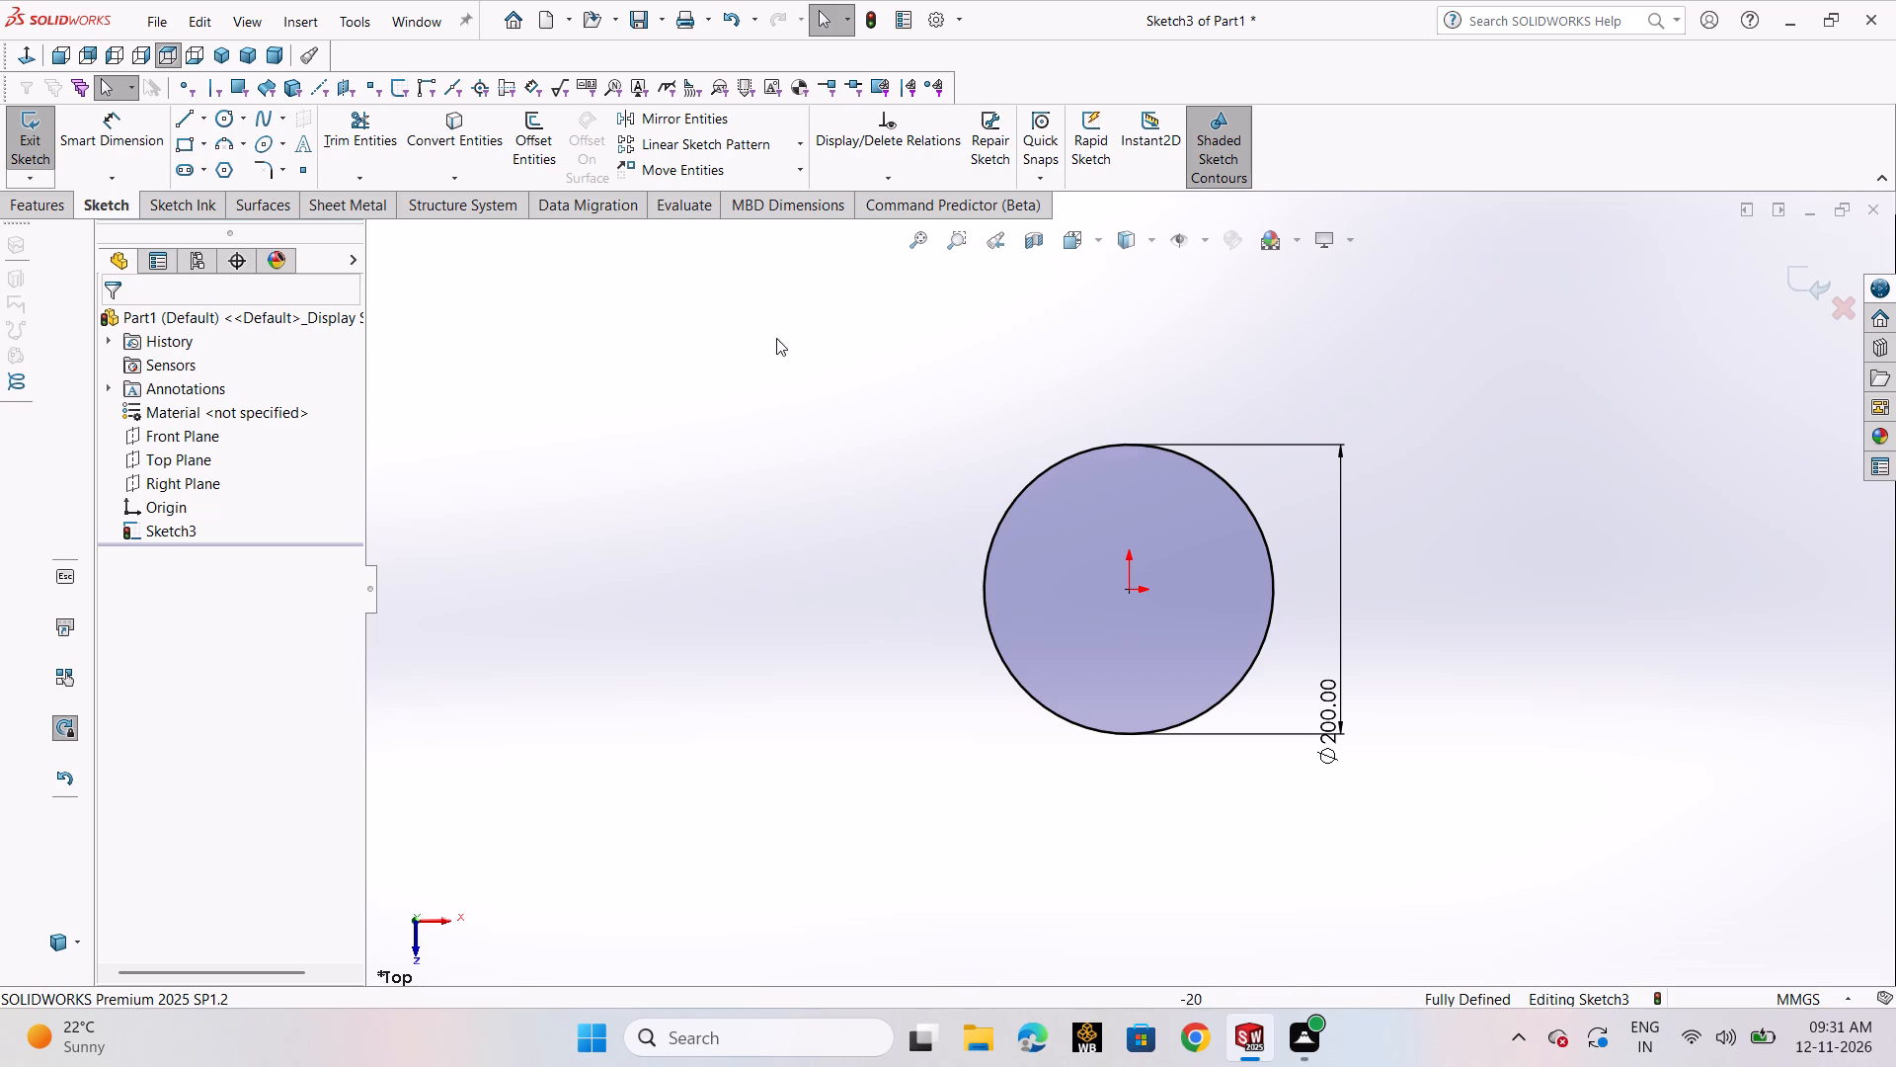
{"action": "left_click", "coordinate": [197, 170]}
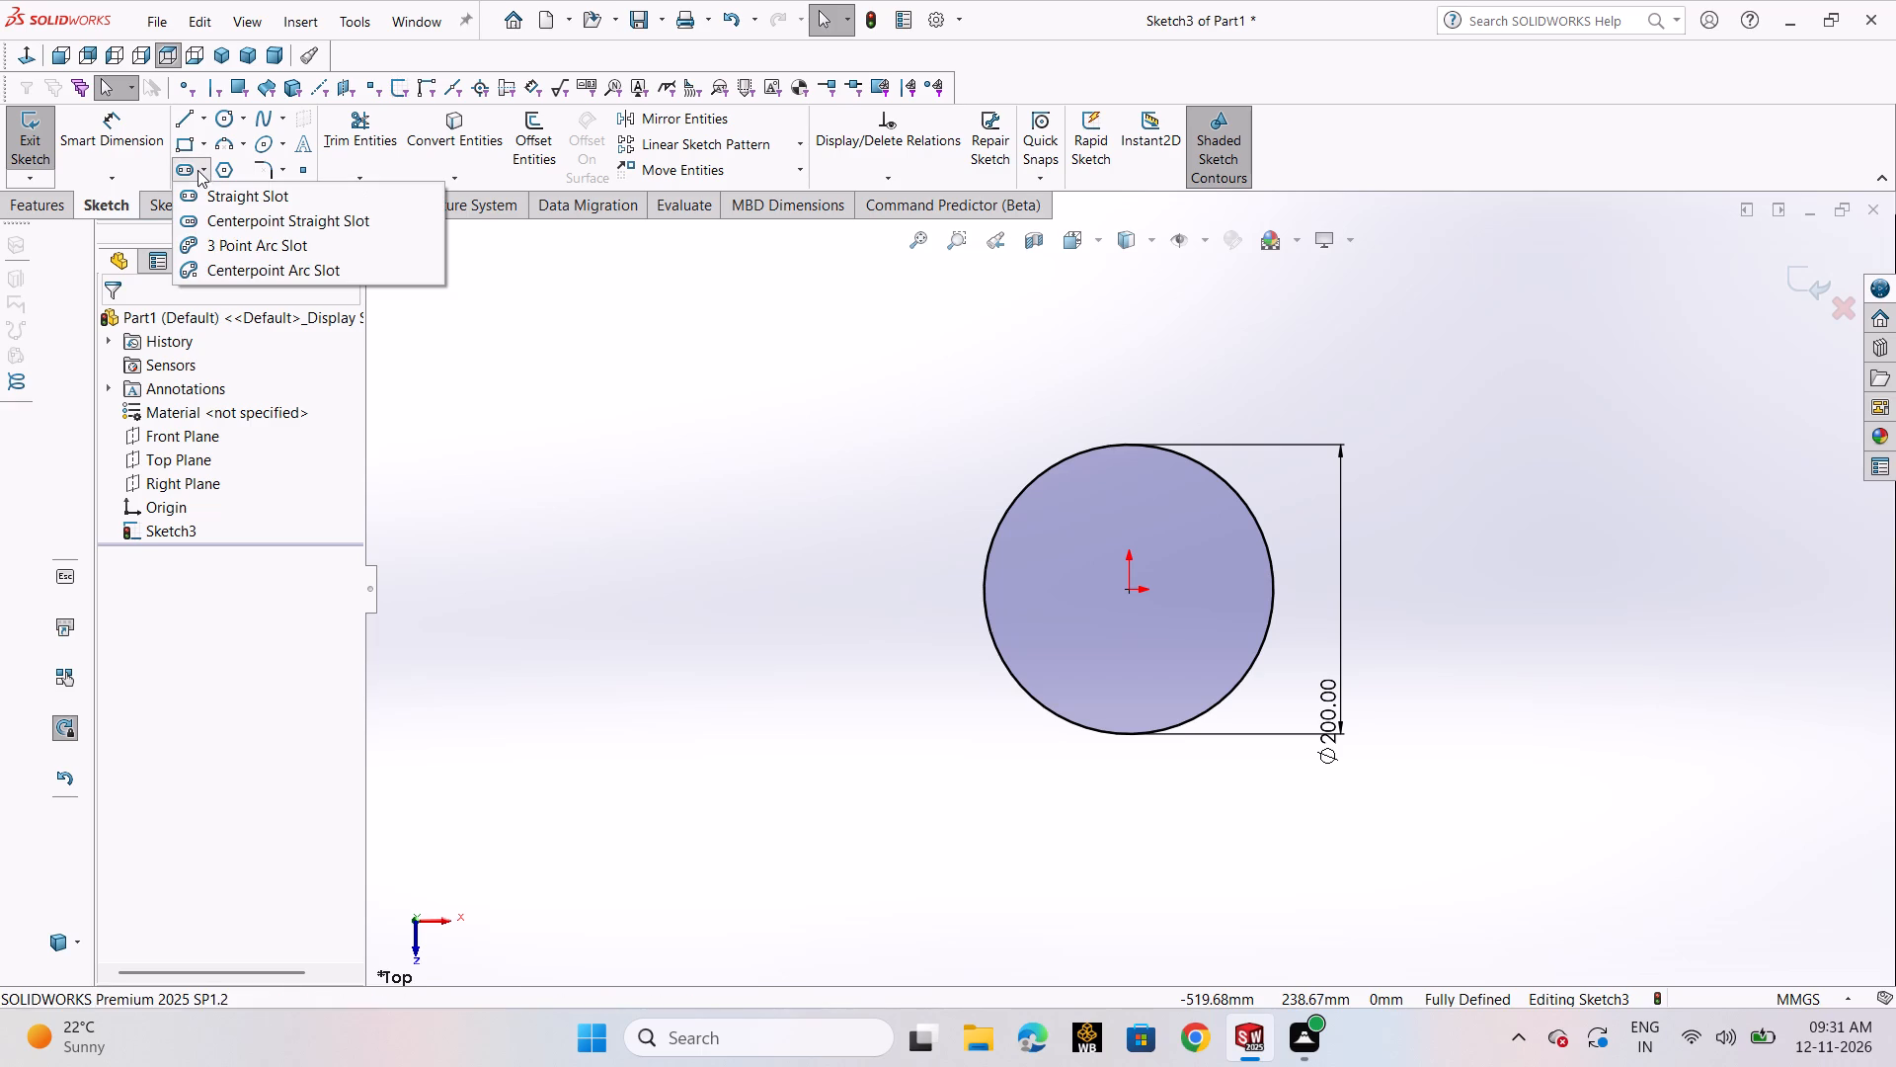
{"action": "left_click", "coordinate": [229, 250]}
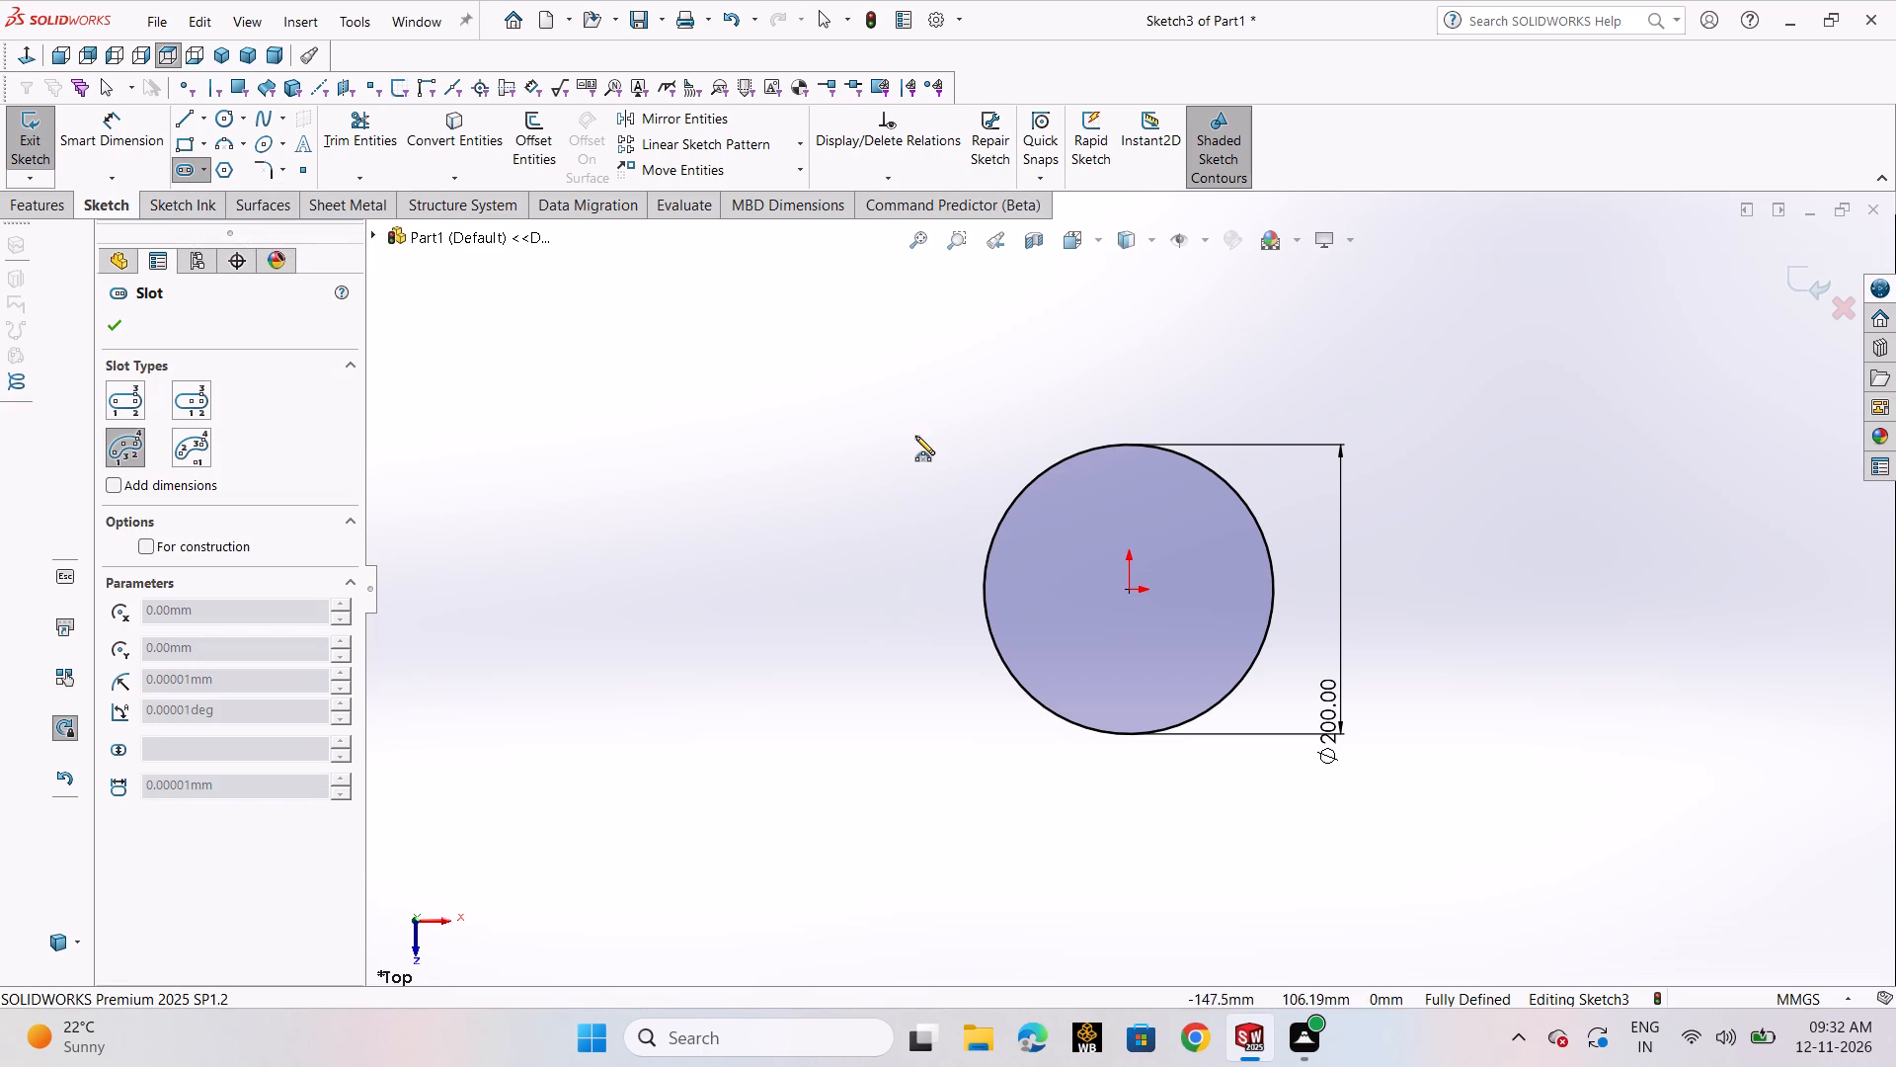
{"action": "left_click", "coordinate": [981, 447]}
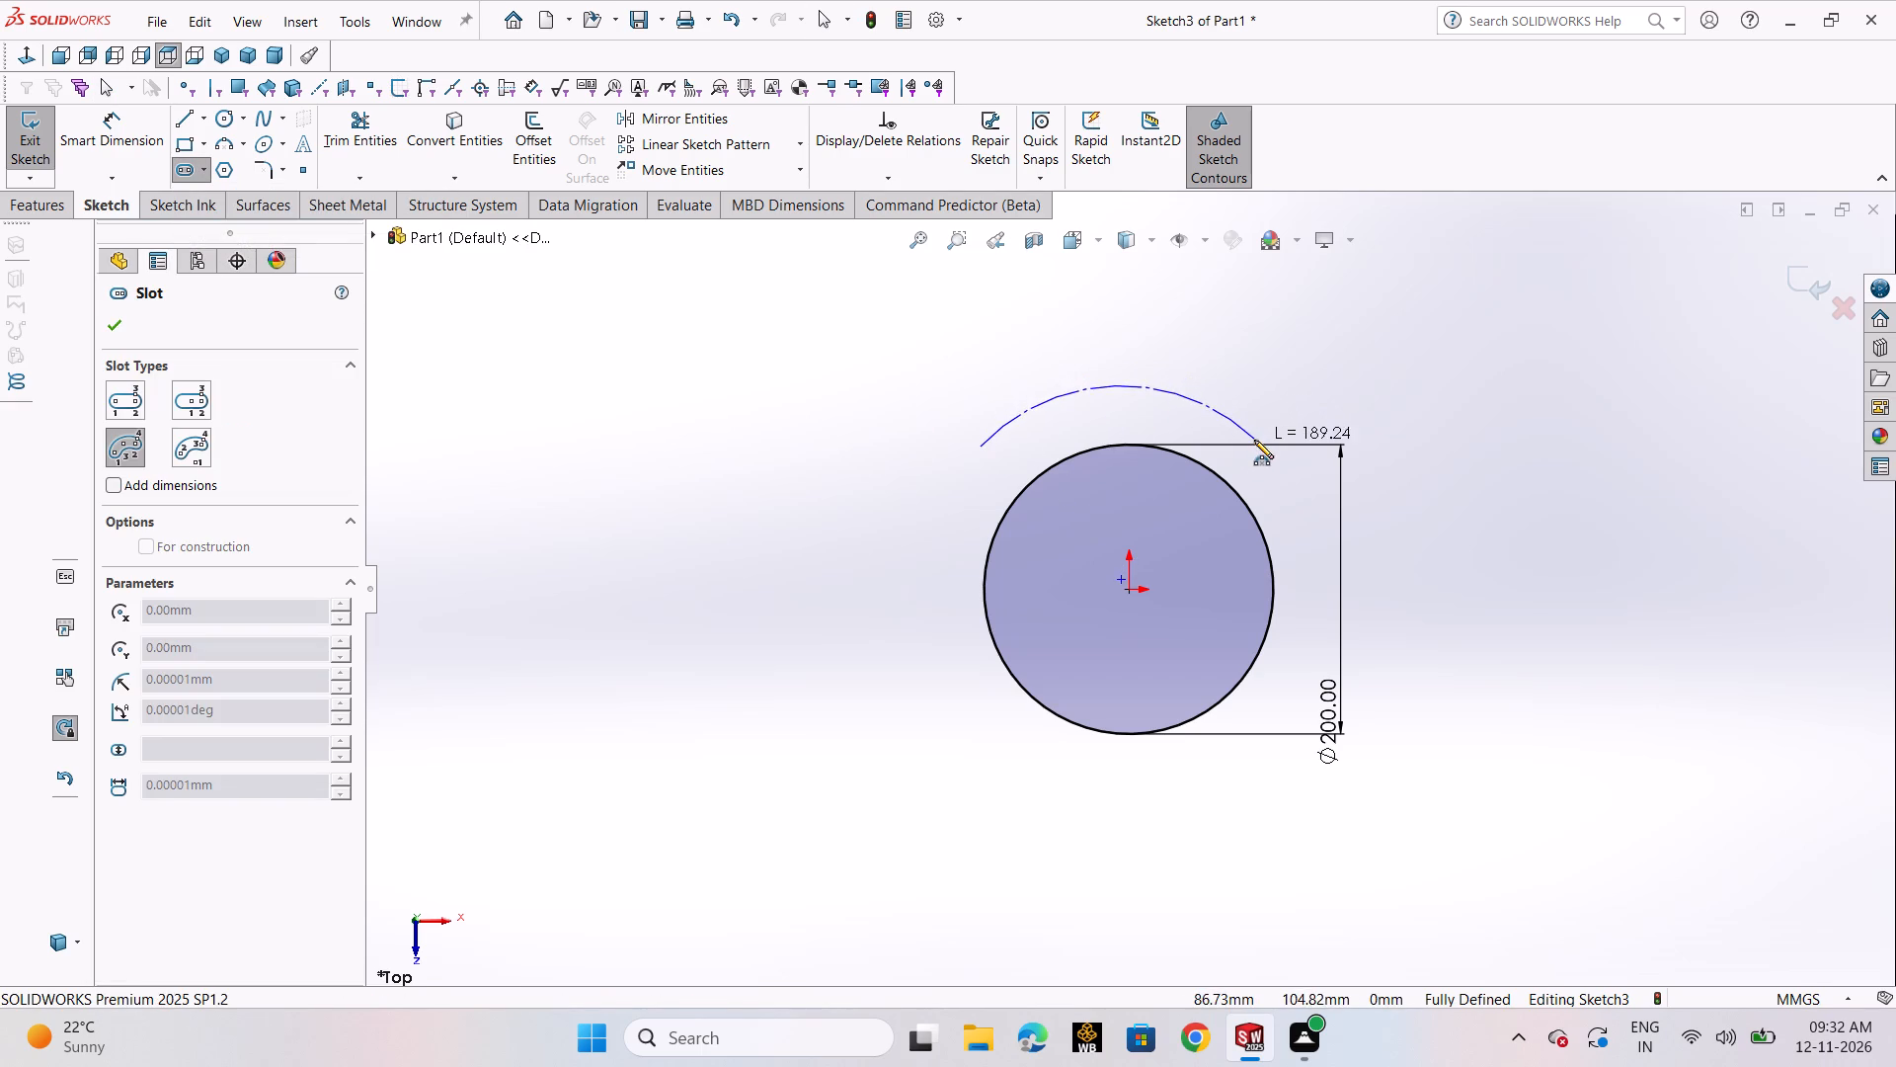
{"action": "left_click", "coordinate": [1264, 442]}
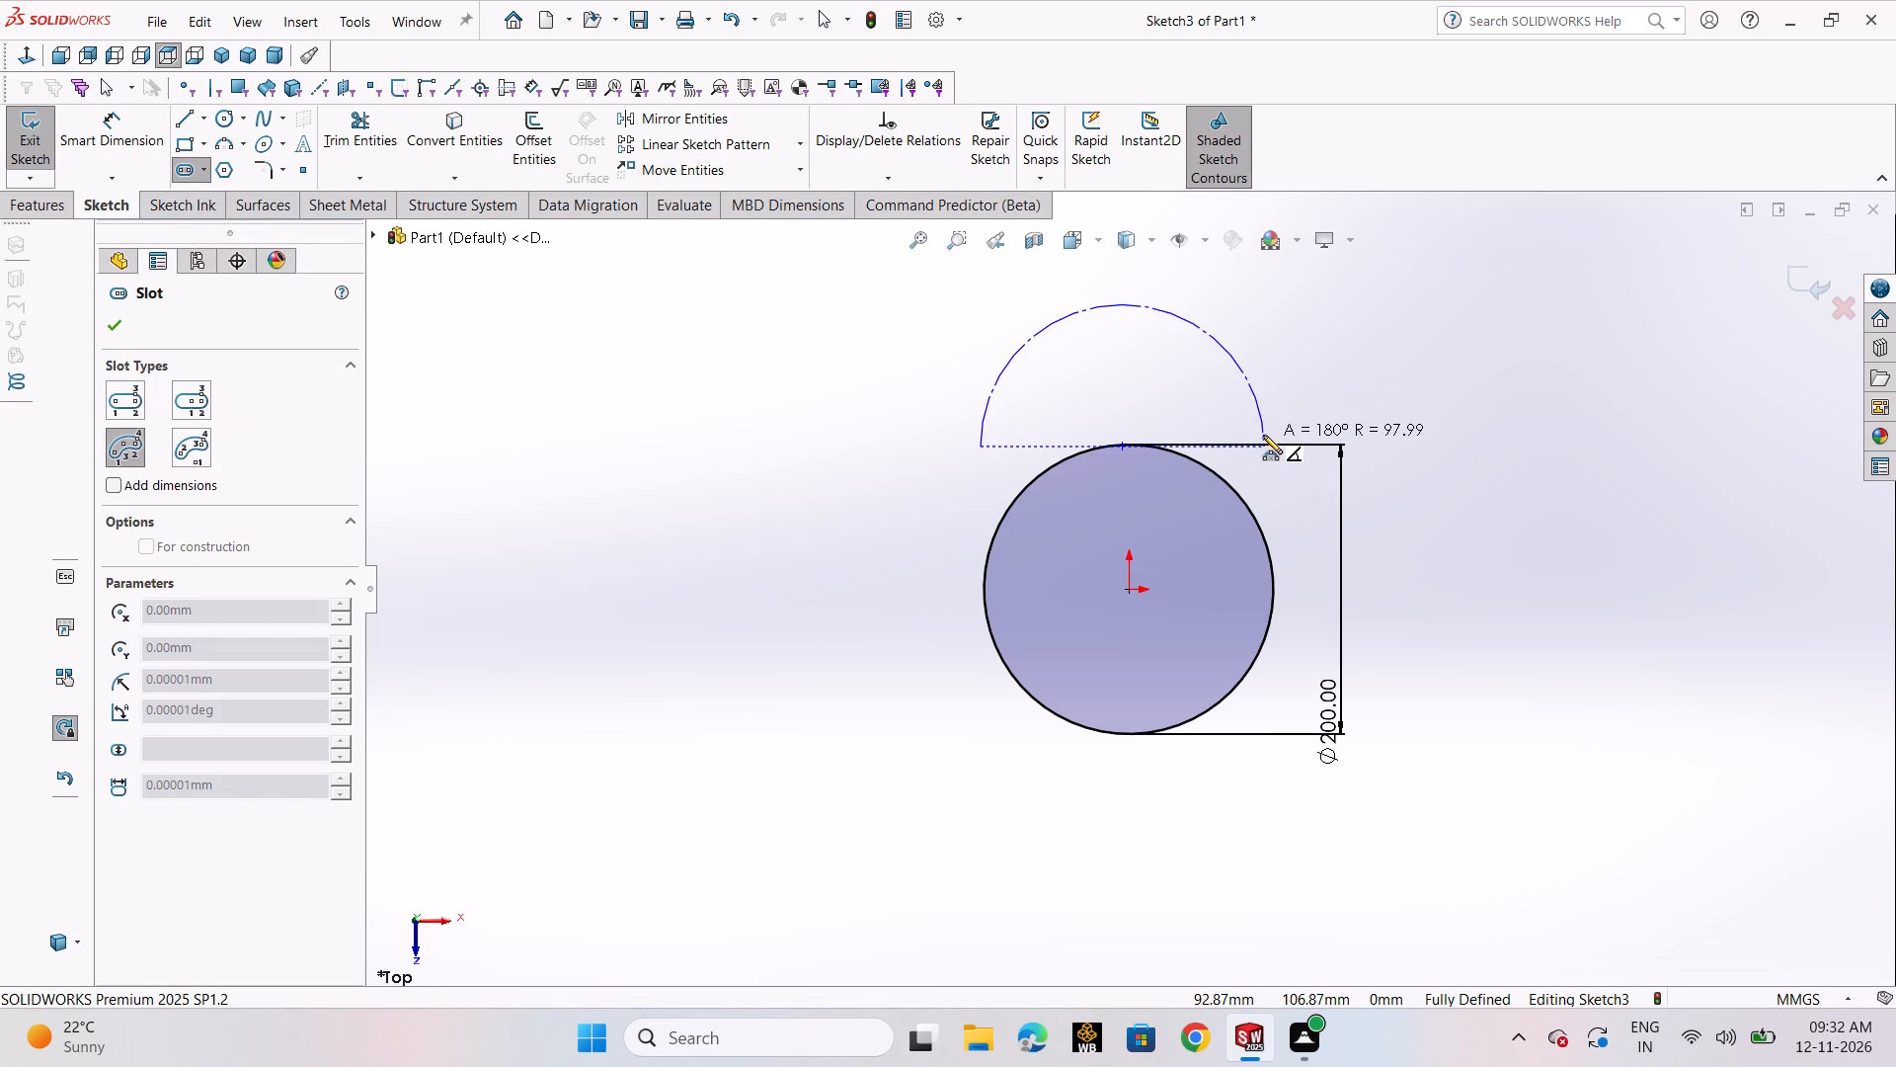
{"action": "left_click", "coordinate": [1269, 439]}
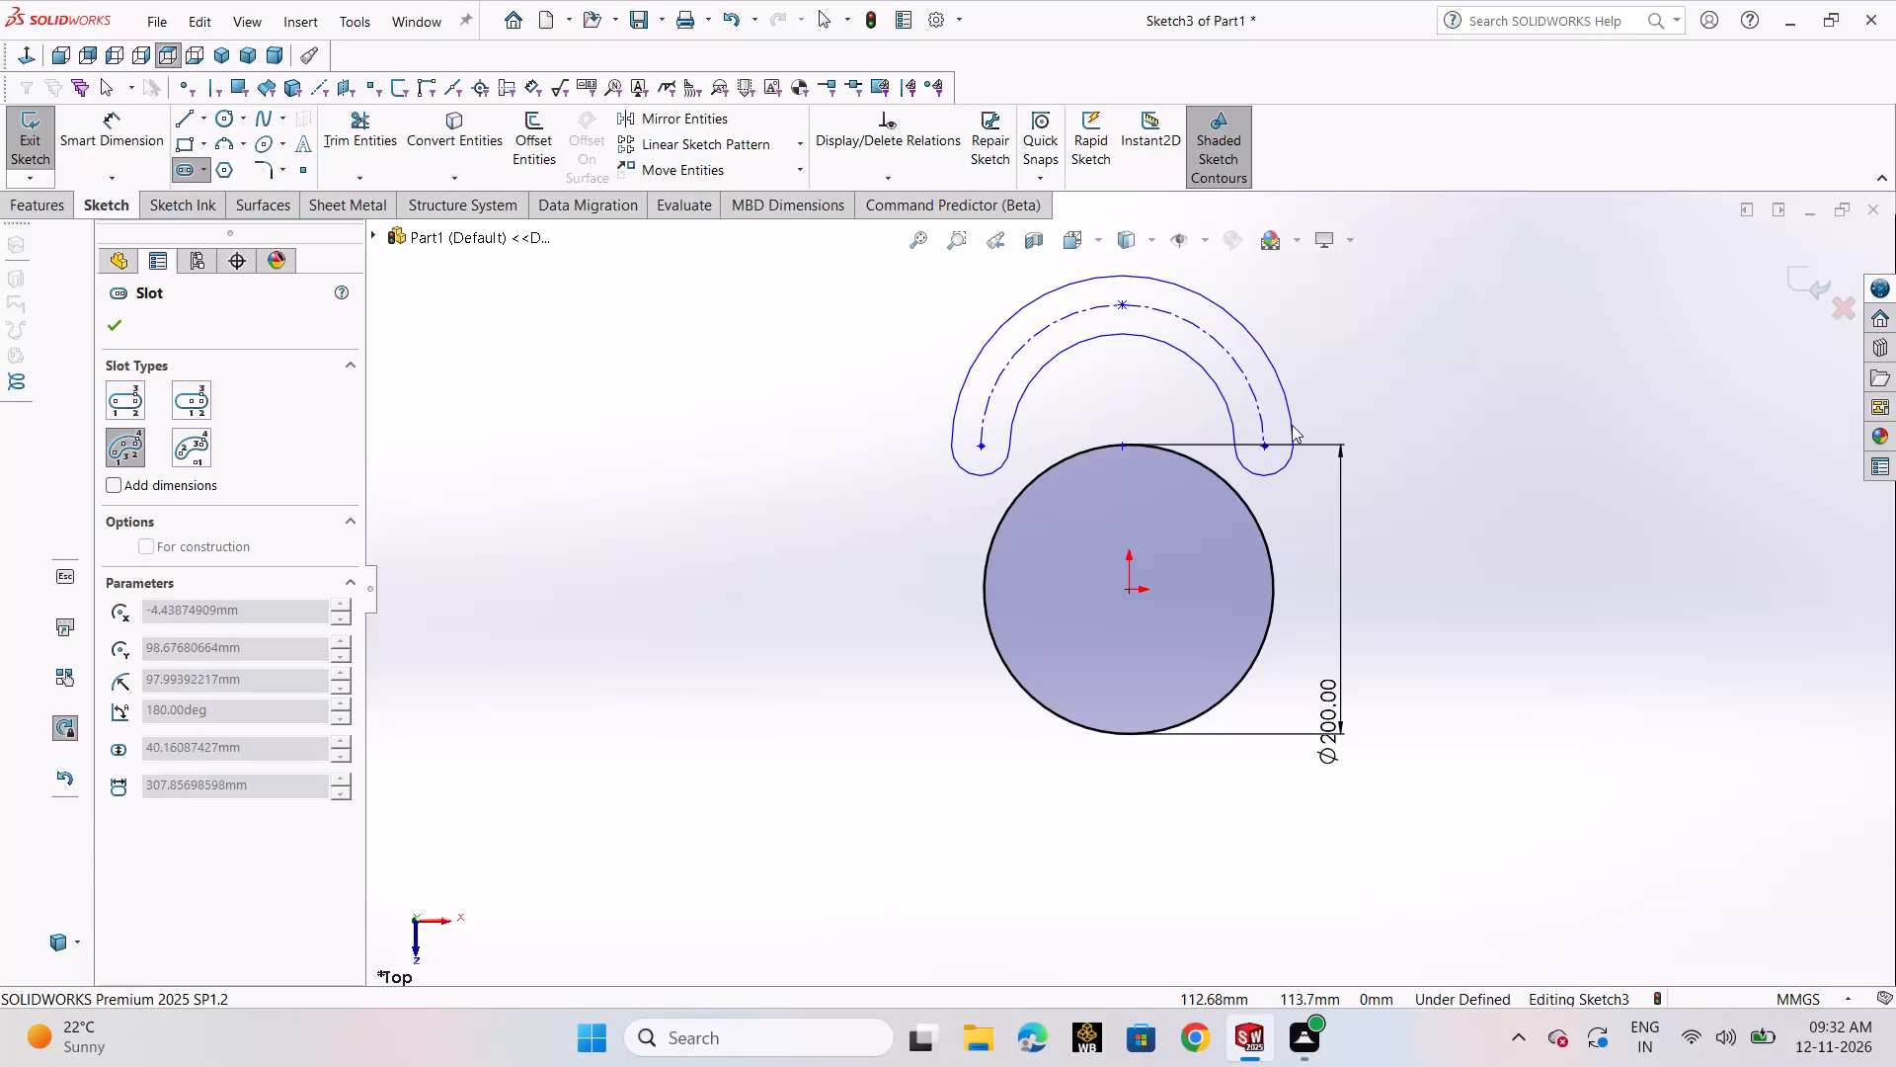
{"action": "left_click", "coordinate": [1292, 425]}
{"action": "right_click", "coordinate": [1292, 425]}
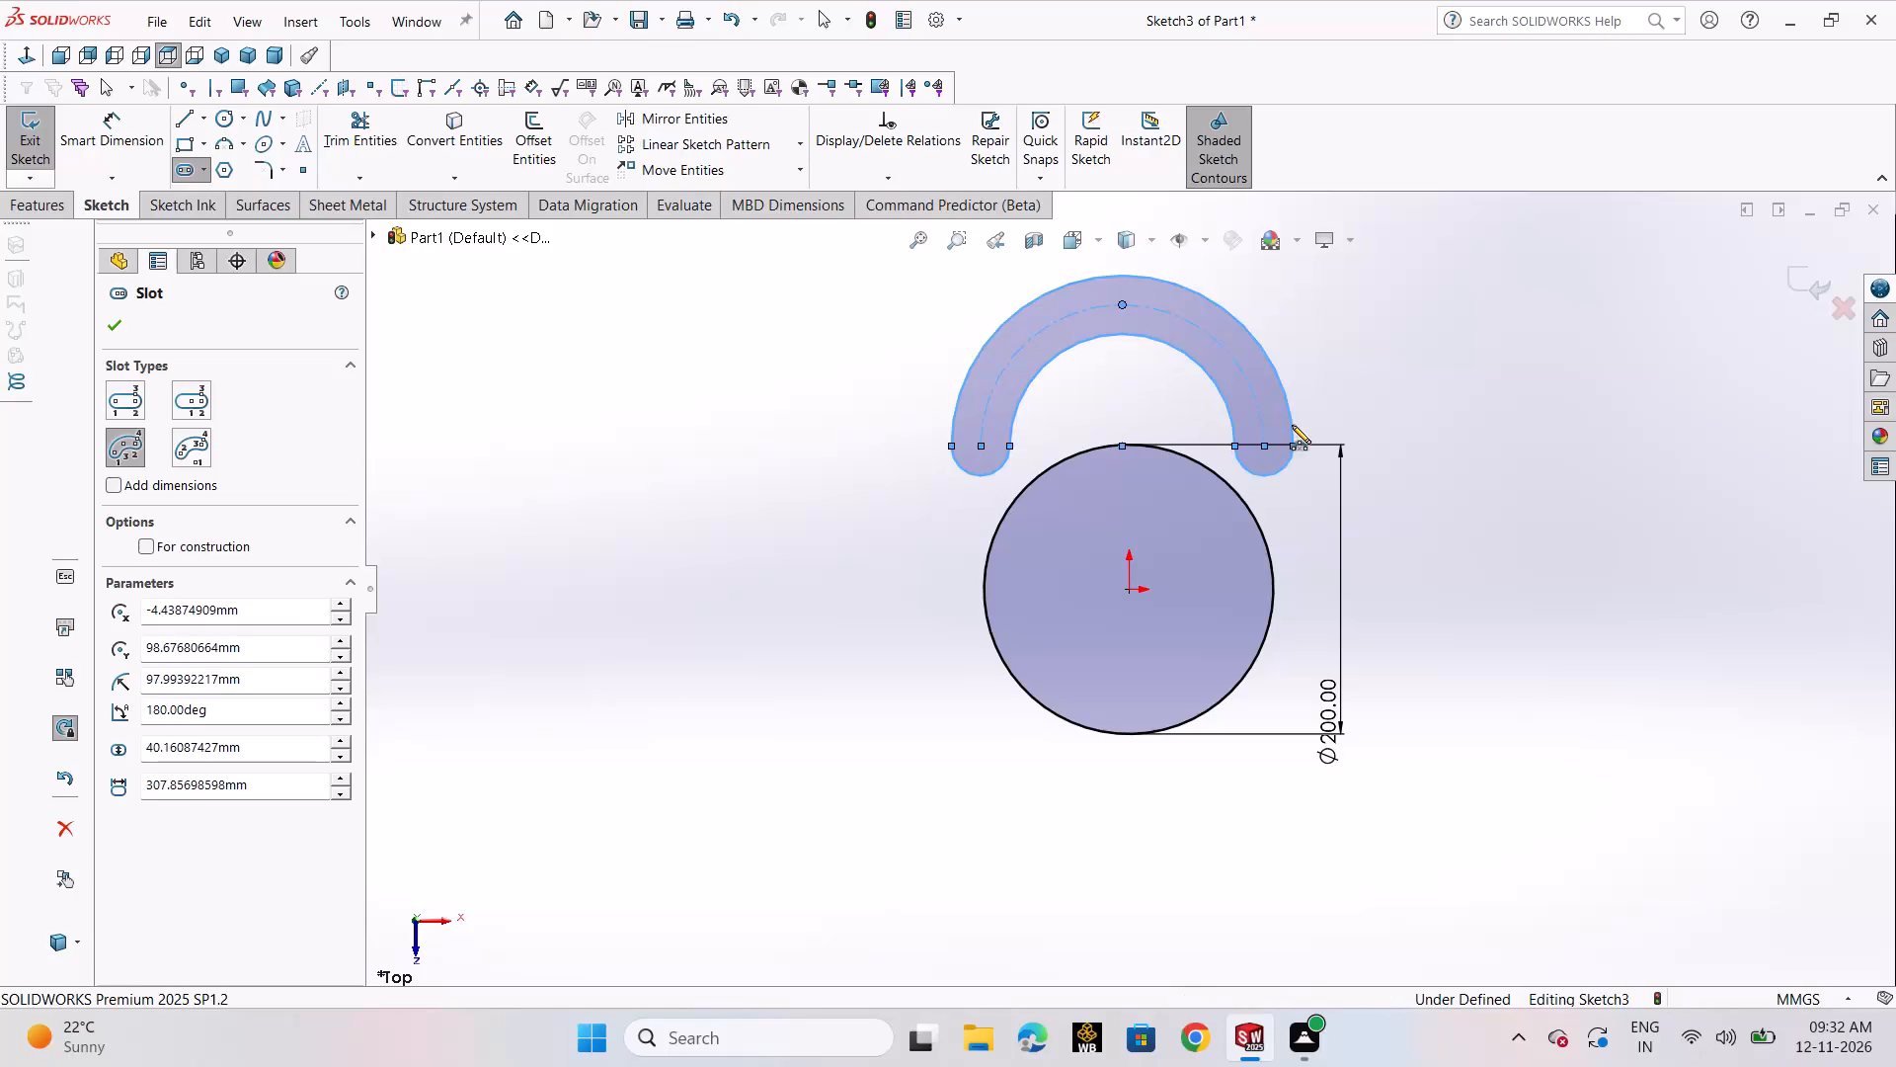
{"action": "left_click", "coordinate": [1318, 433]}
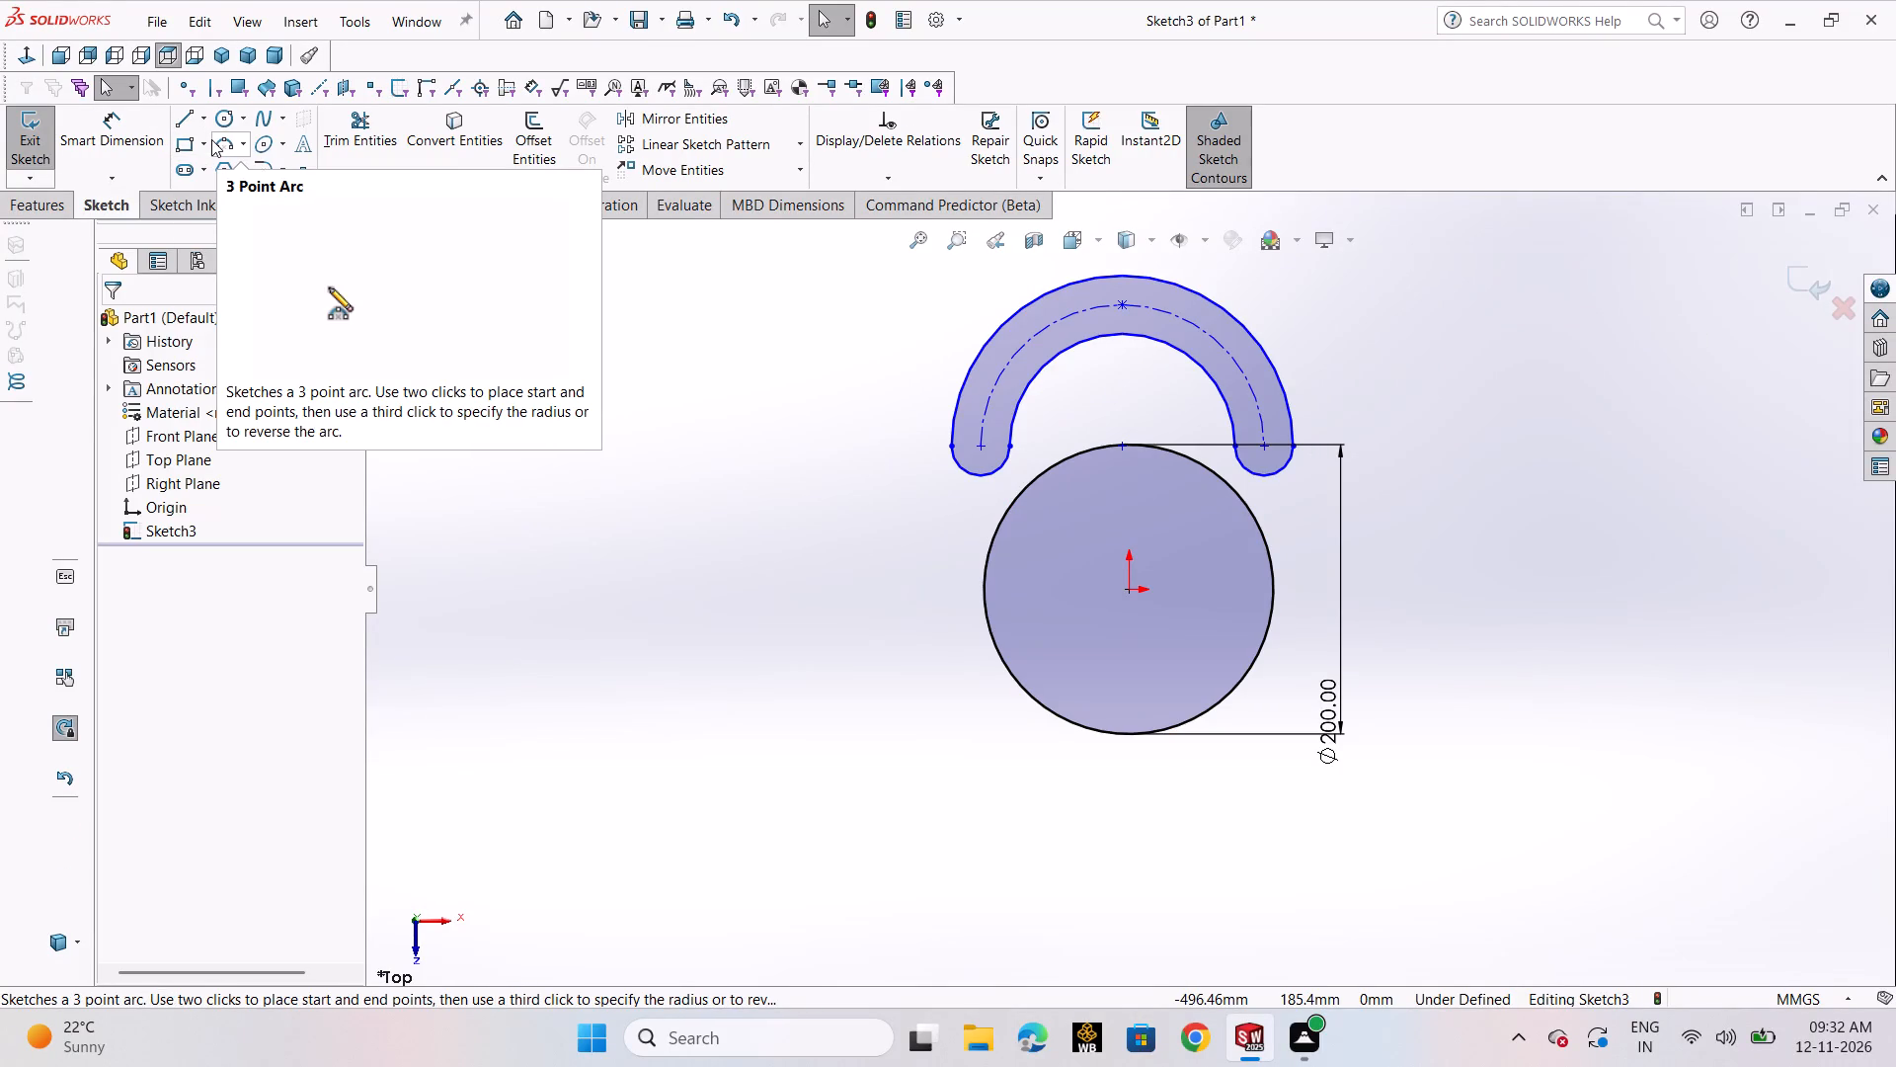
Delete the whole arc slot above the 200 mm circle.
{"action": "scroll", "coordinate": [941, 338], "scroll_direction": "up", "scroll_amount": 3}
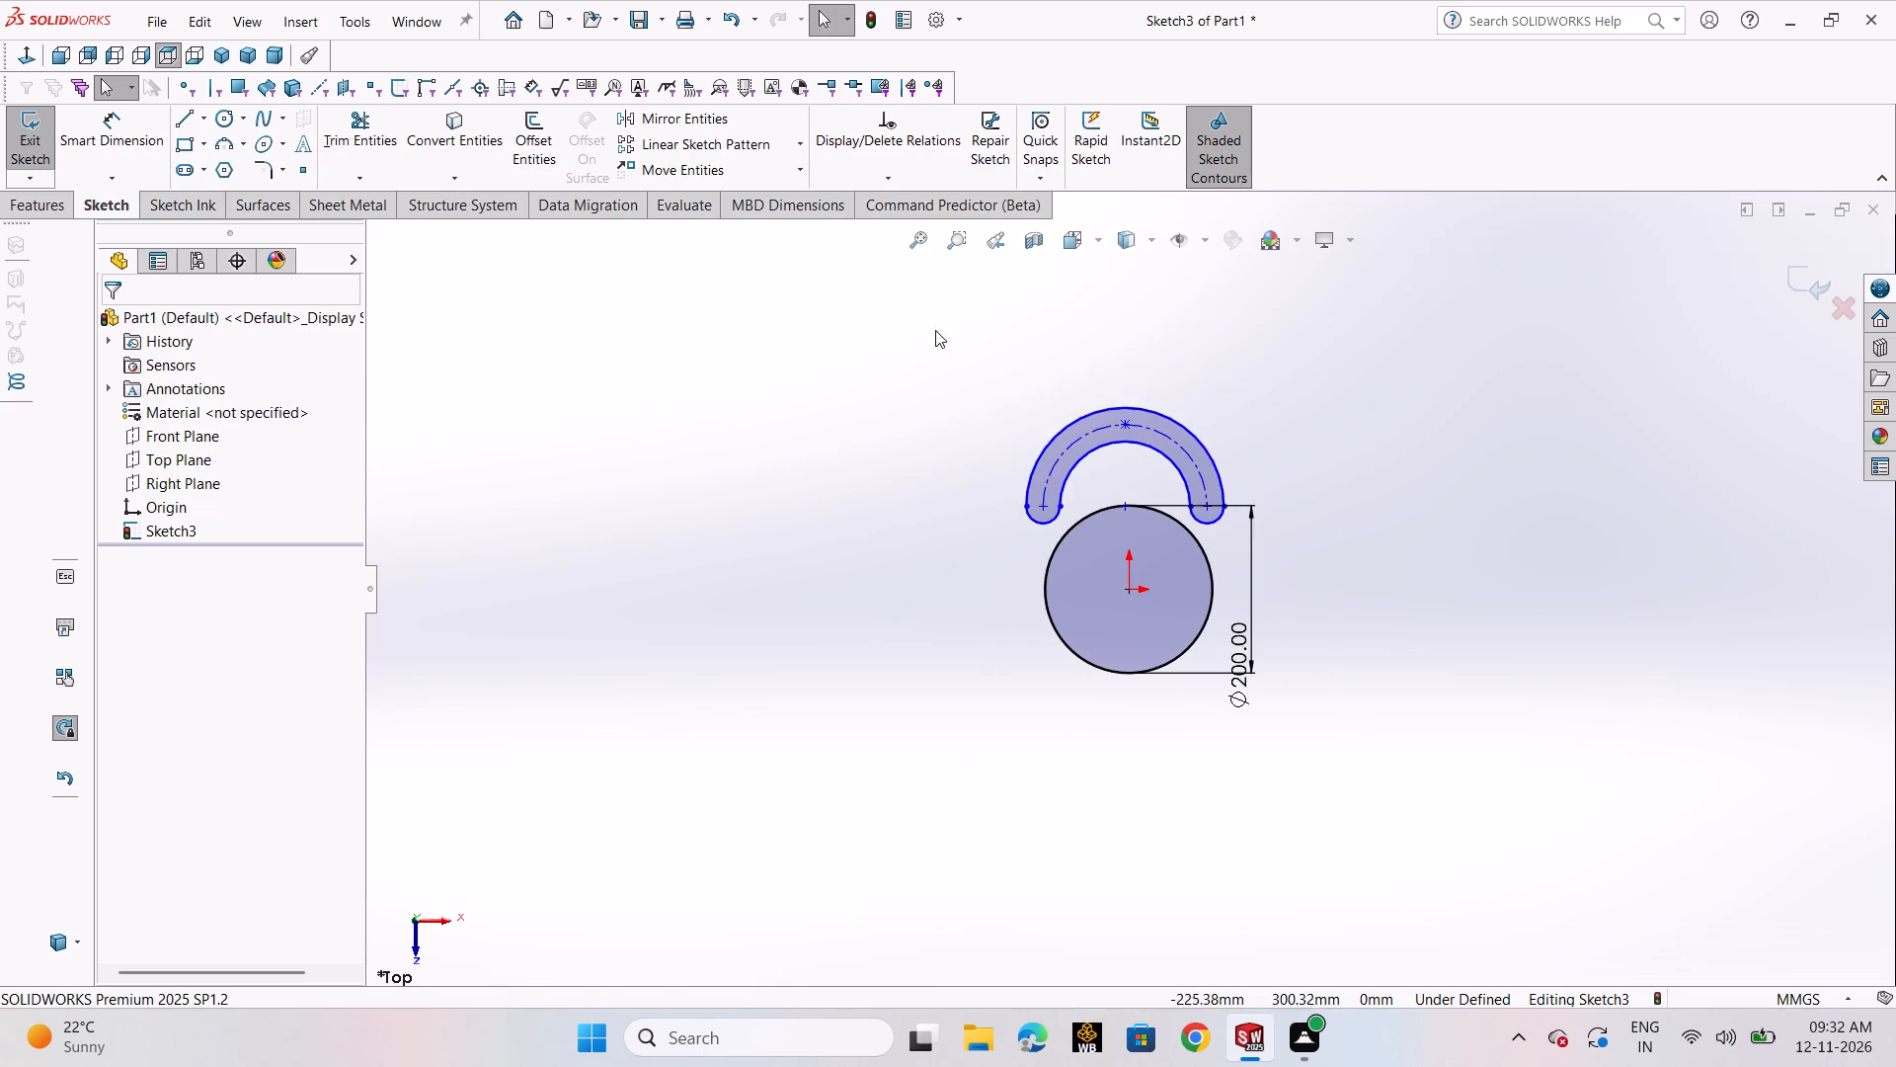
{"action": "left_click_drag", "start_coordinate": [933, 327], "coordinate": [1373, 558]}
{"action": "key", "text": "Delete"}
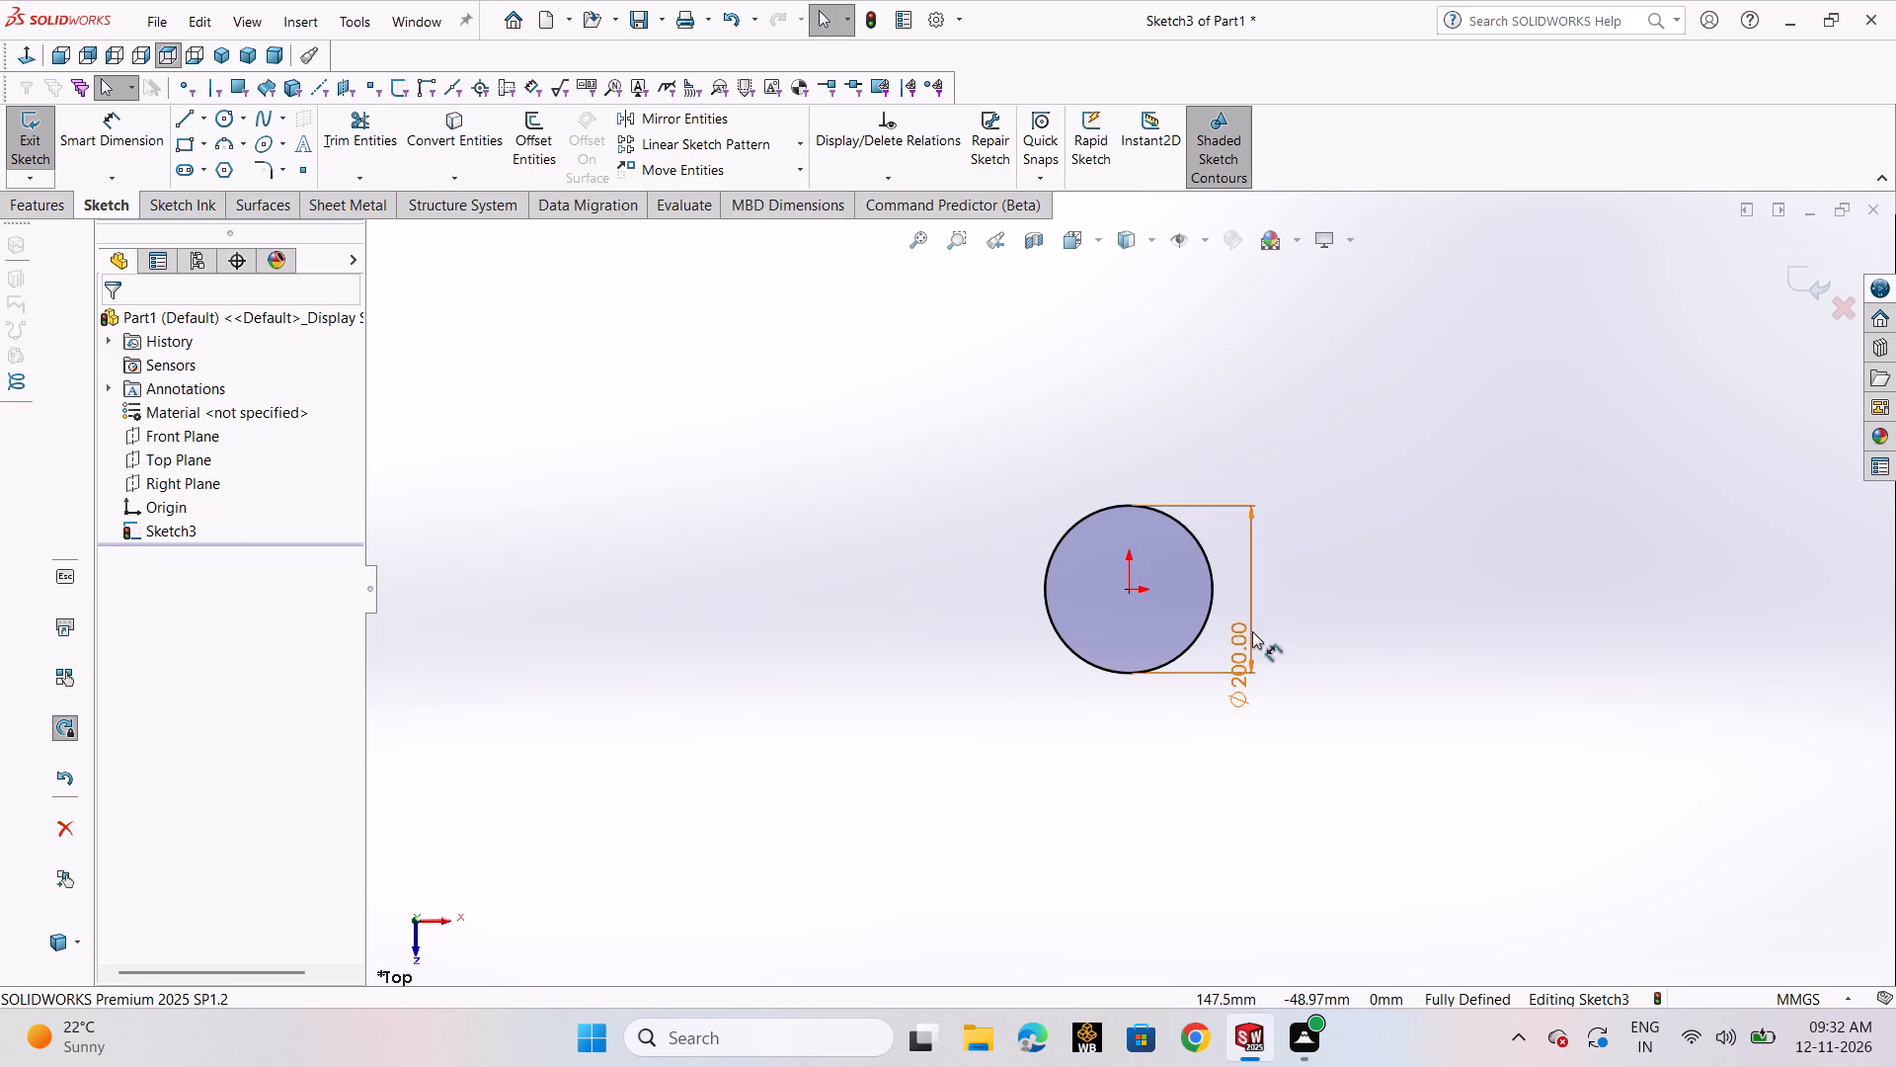
Sketch a small circle with a radius of about 19 mm, centred on the top quadrant point of the 200 mm circle.
{"action": "scroll", "coordinate": [1219, 625], "scroll_direction": "down", "scroll_amount": 2}
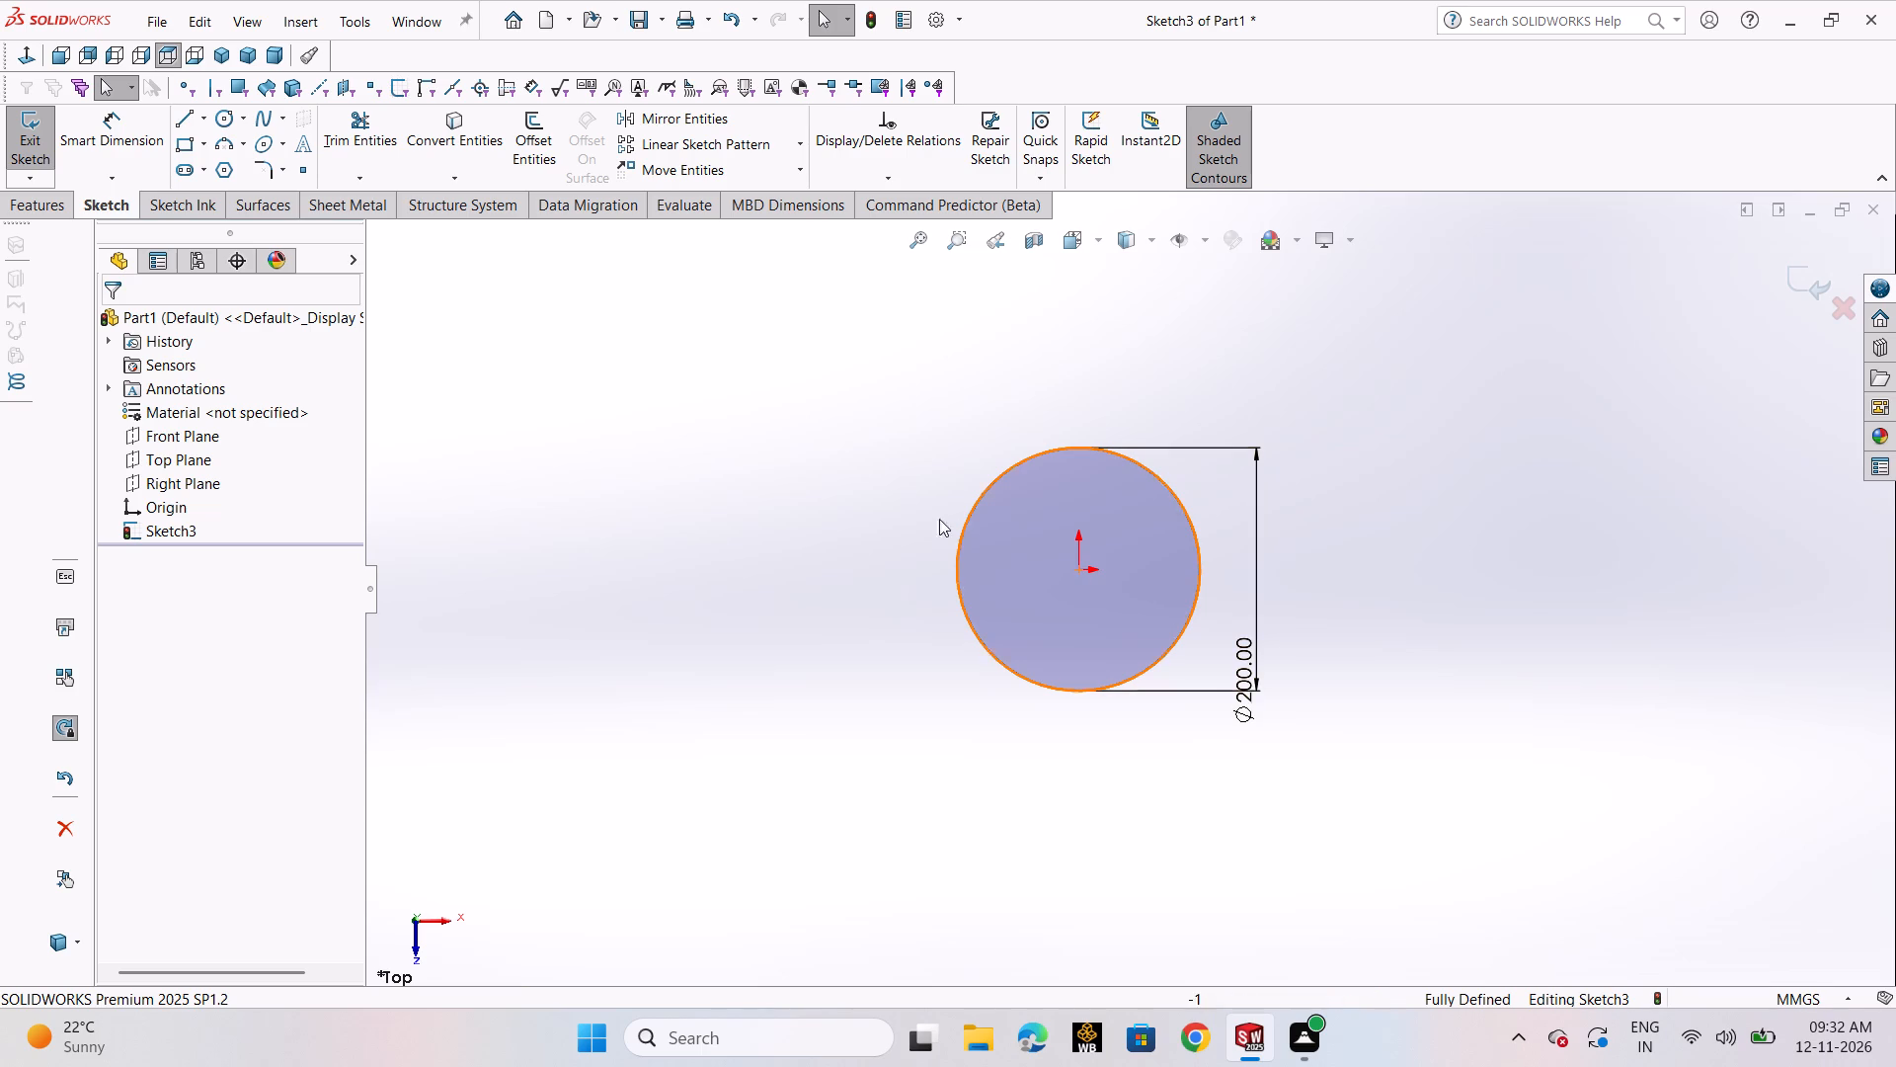
{"action": "left_click", "coordinate": [889, 511]}
{"action": "left_click", "coordinate": [228, 120]}
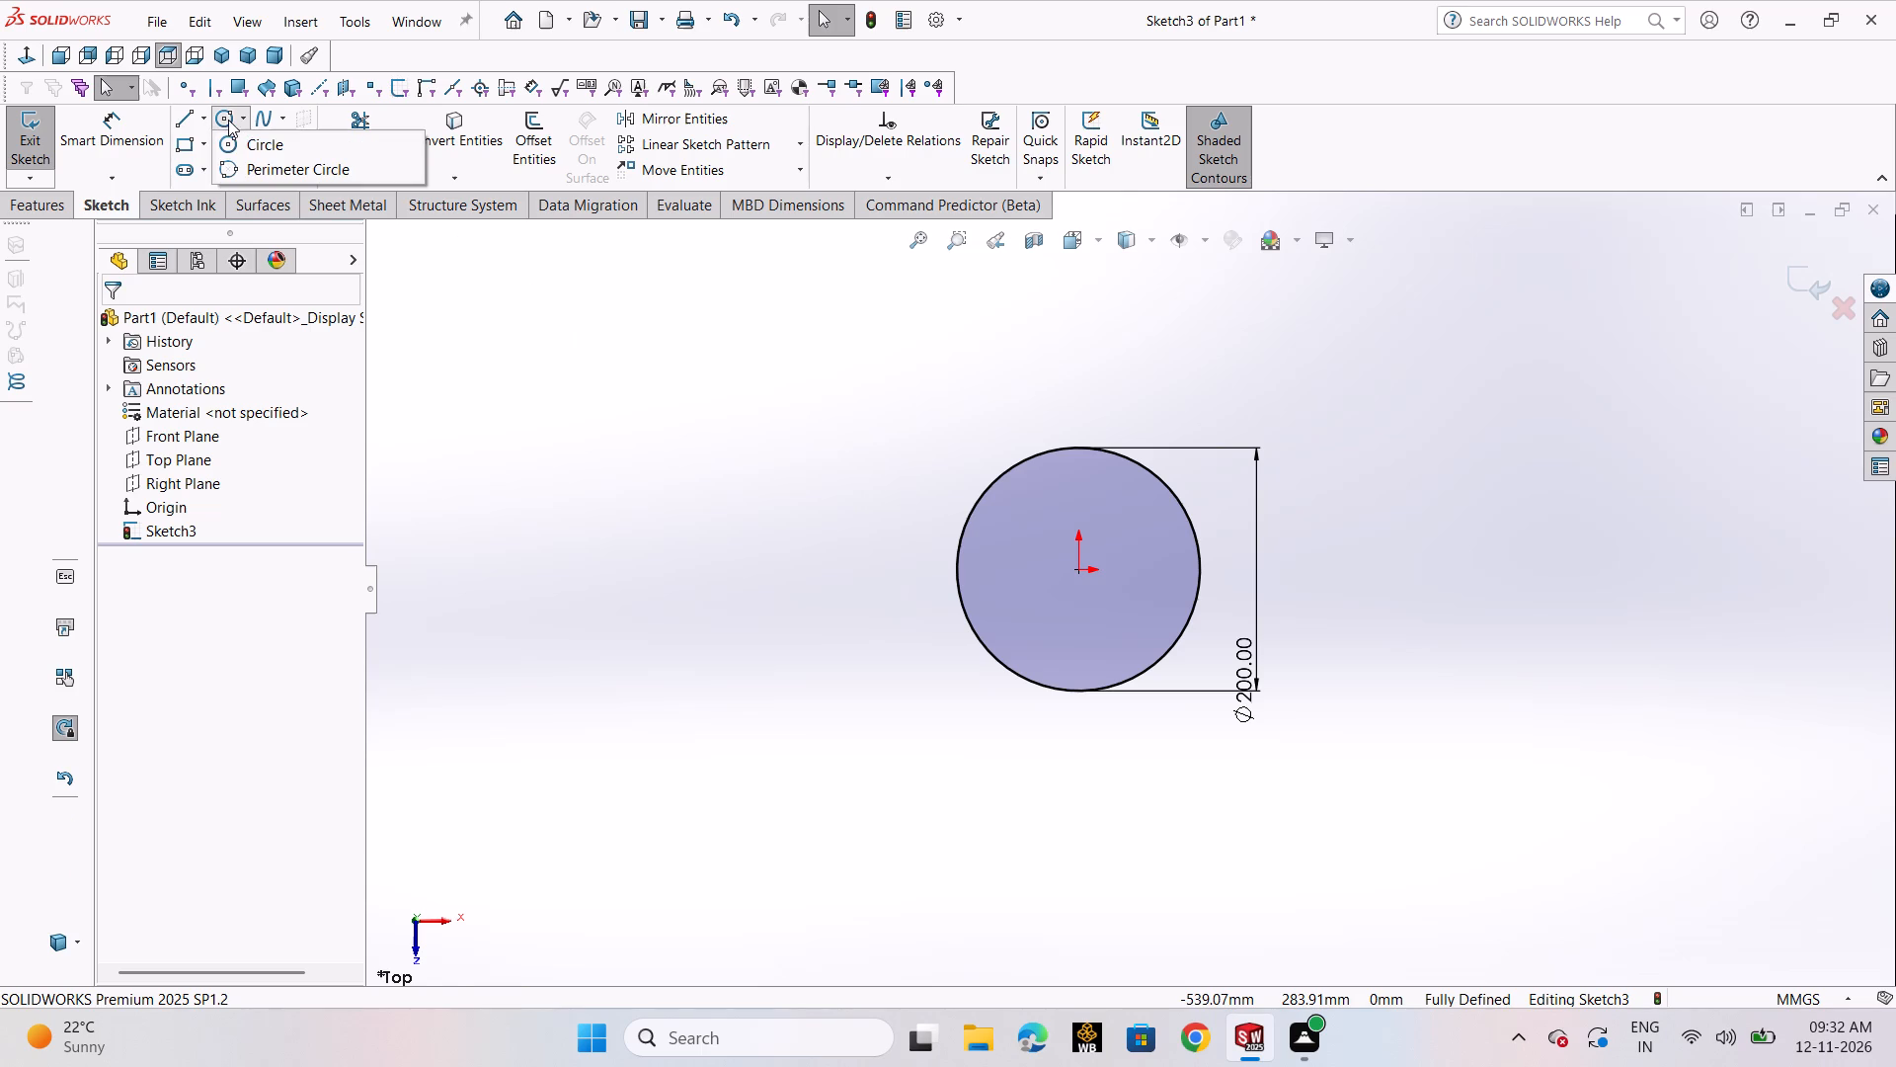
{"action": "left_click", "coordinate": [243, 152]}
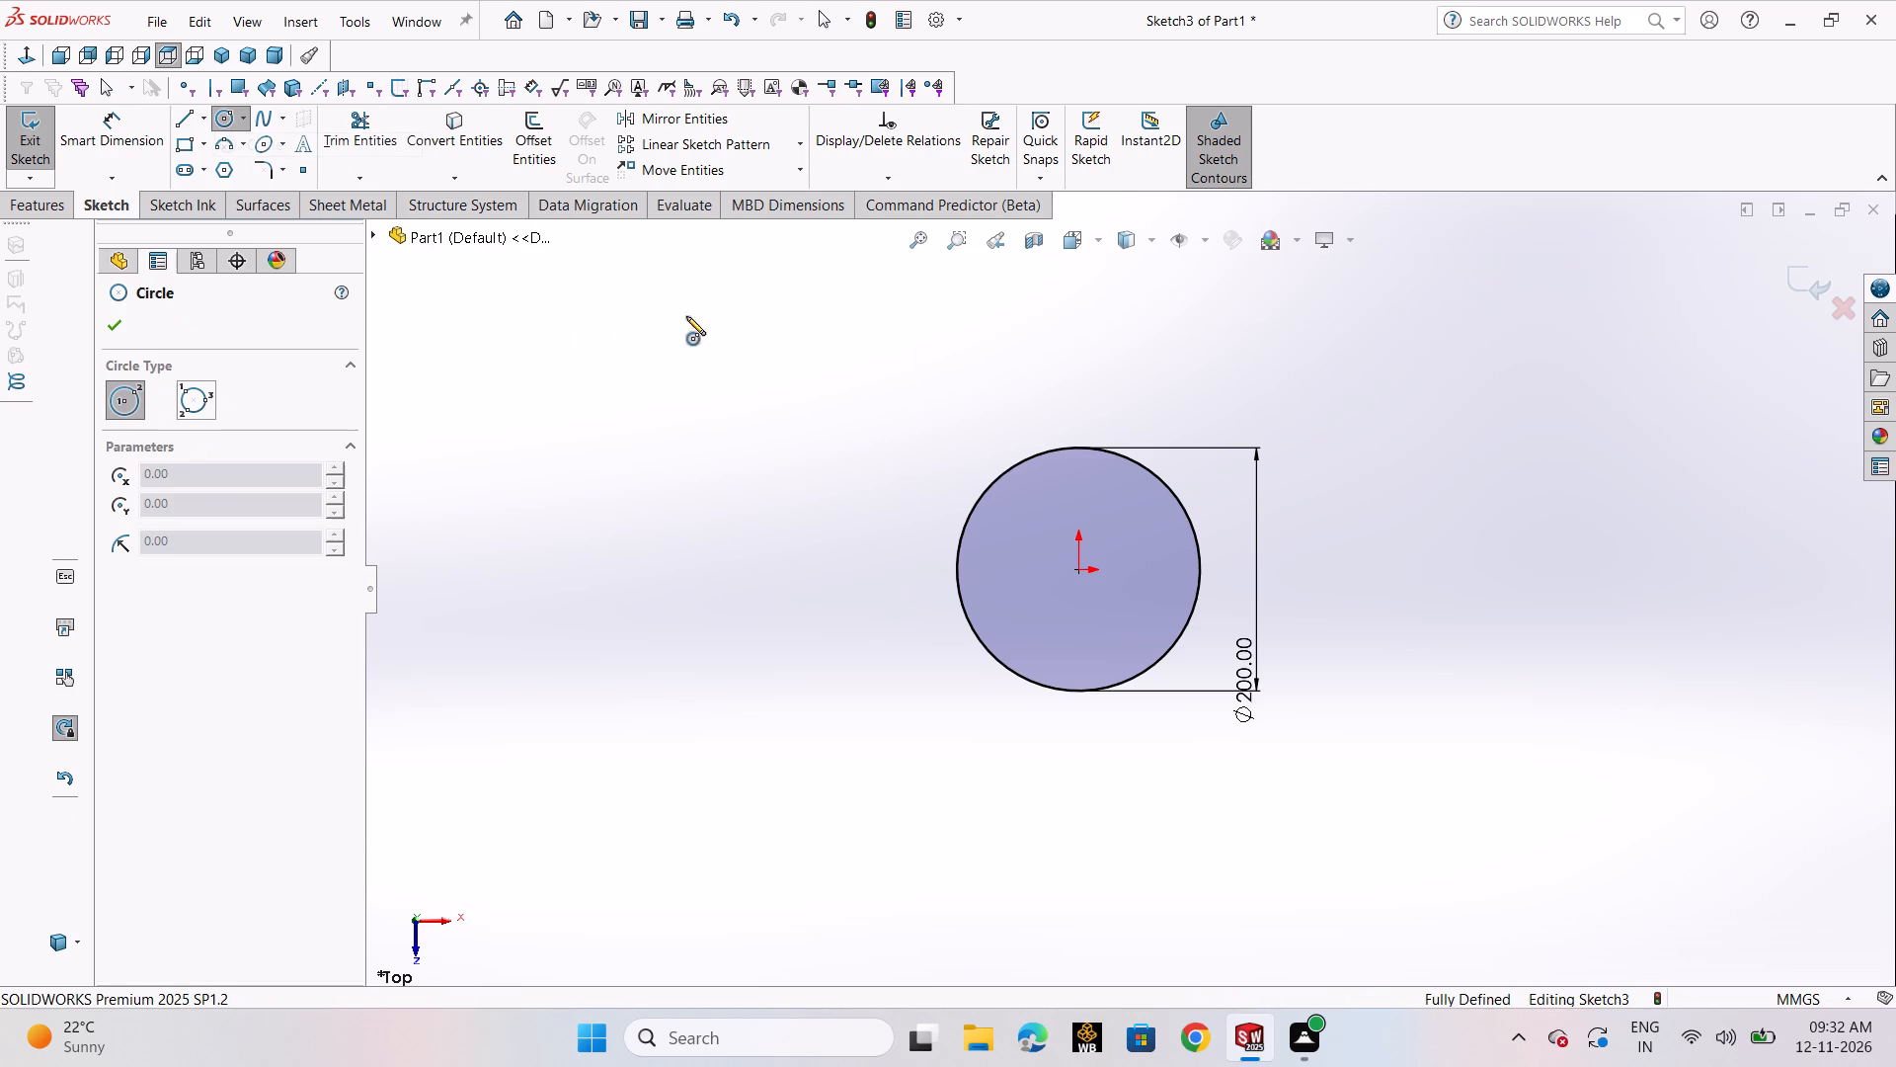
{"action": "left_click", "coordinate": [1078, 449]}
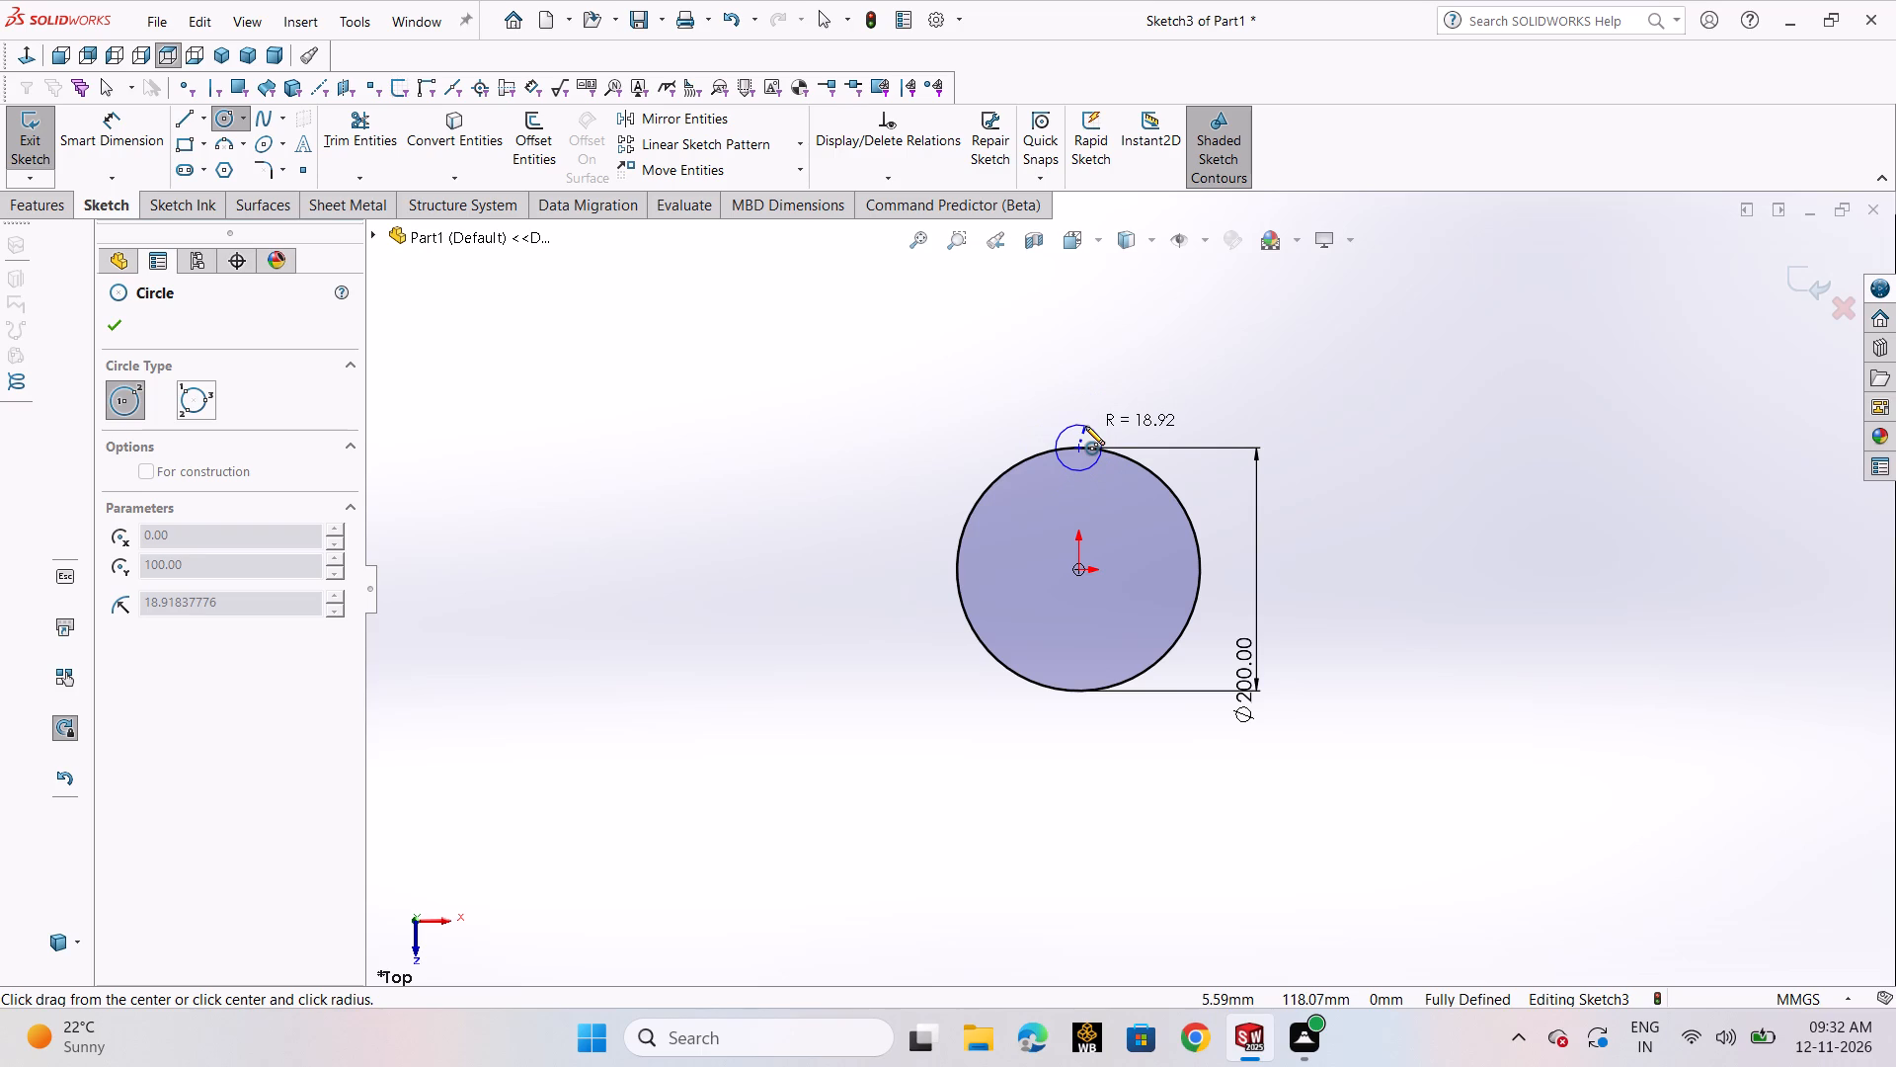
{"action": "left_click", "coordinate": [1085, 426]}
{"action": "right_click", "coordinate": [1085, 426]}
{"action": "left_click", "coordinate": [1097, 432]}
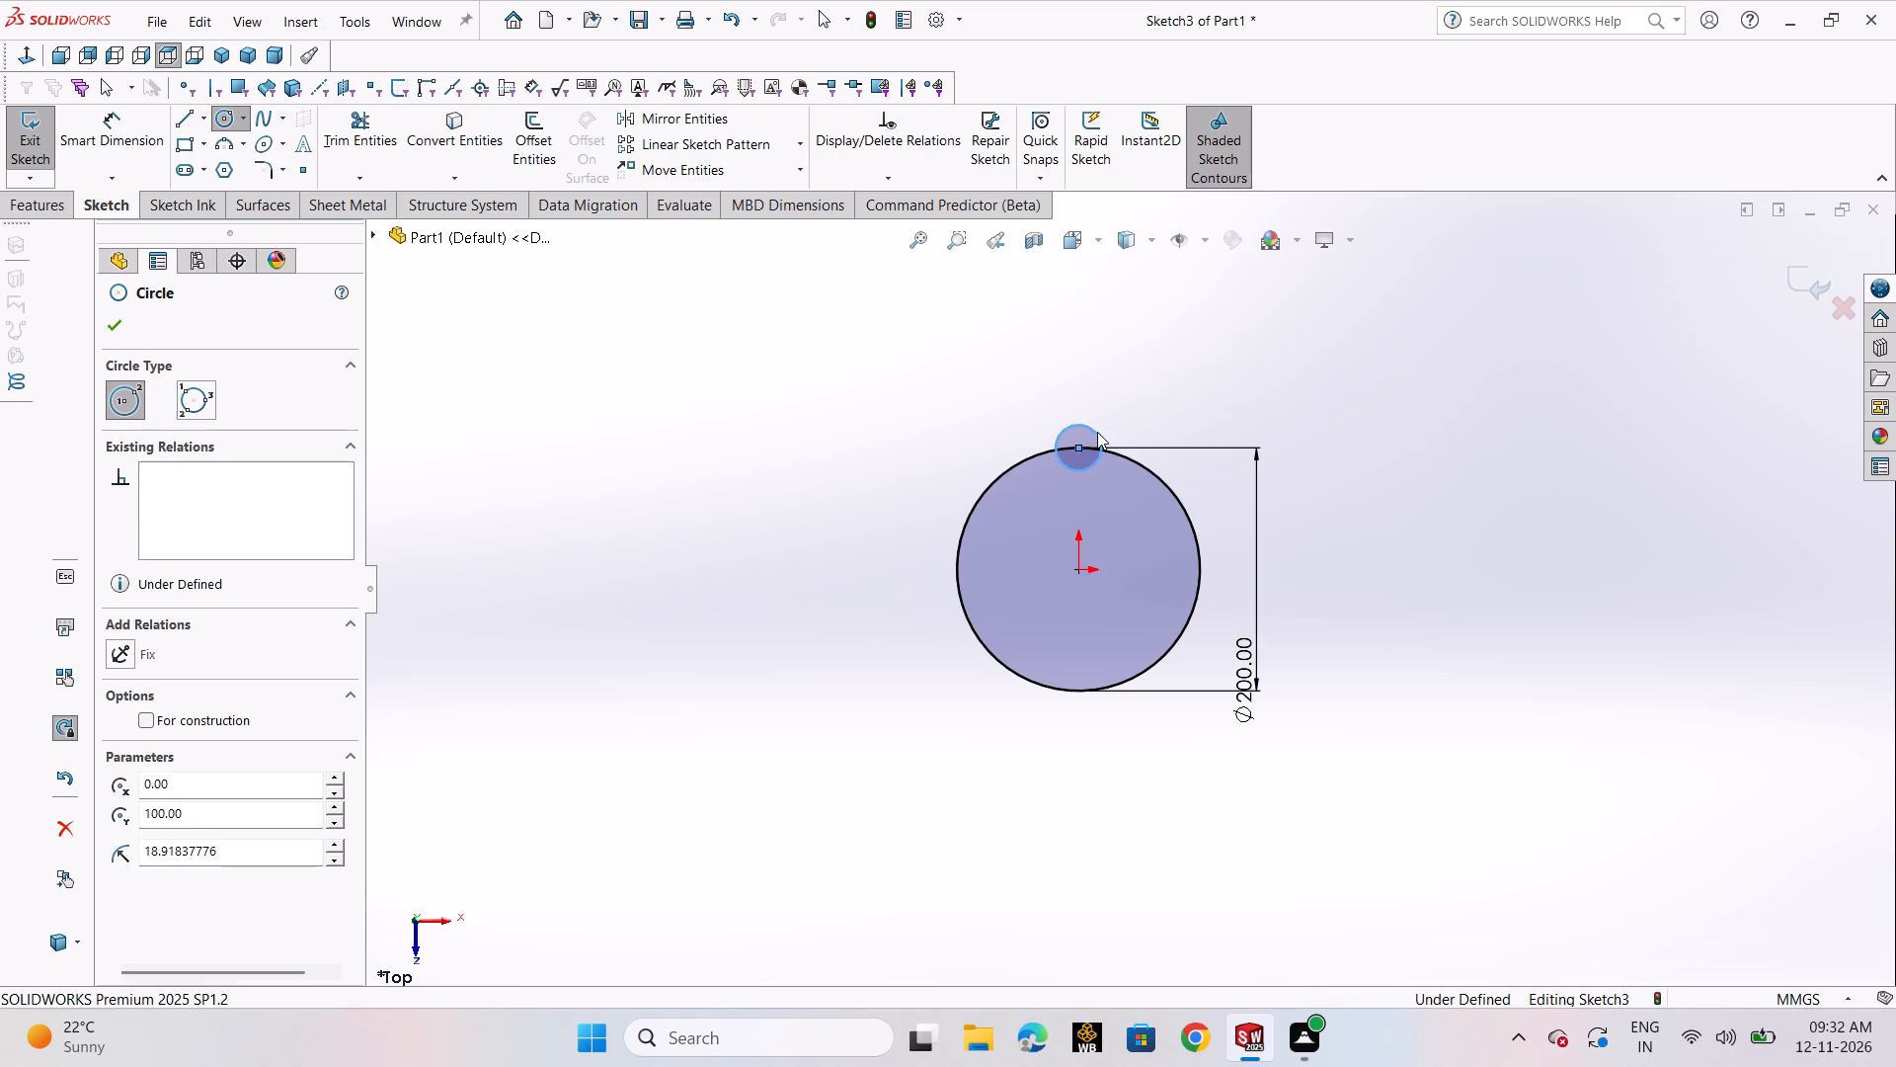
Dimension the small circle's diameter and set it to 16 mm.
{"action": "left_click", "coordinate": [145, 135]}
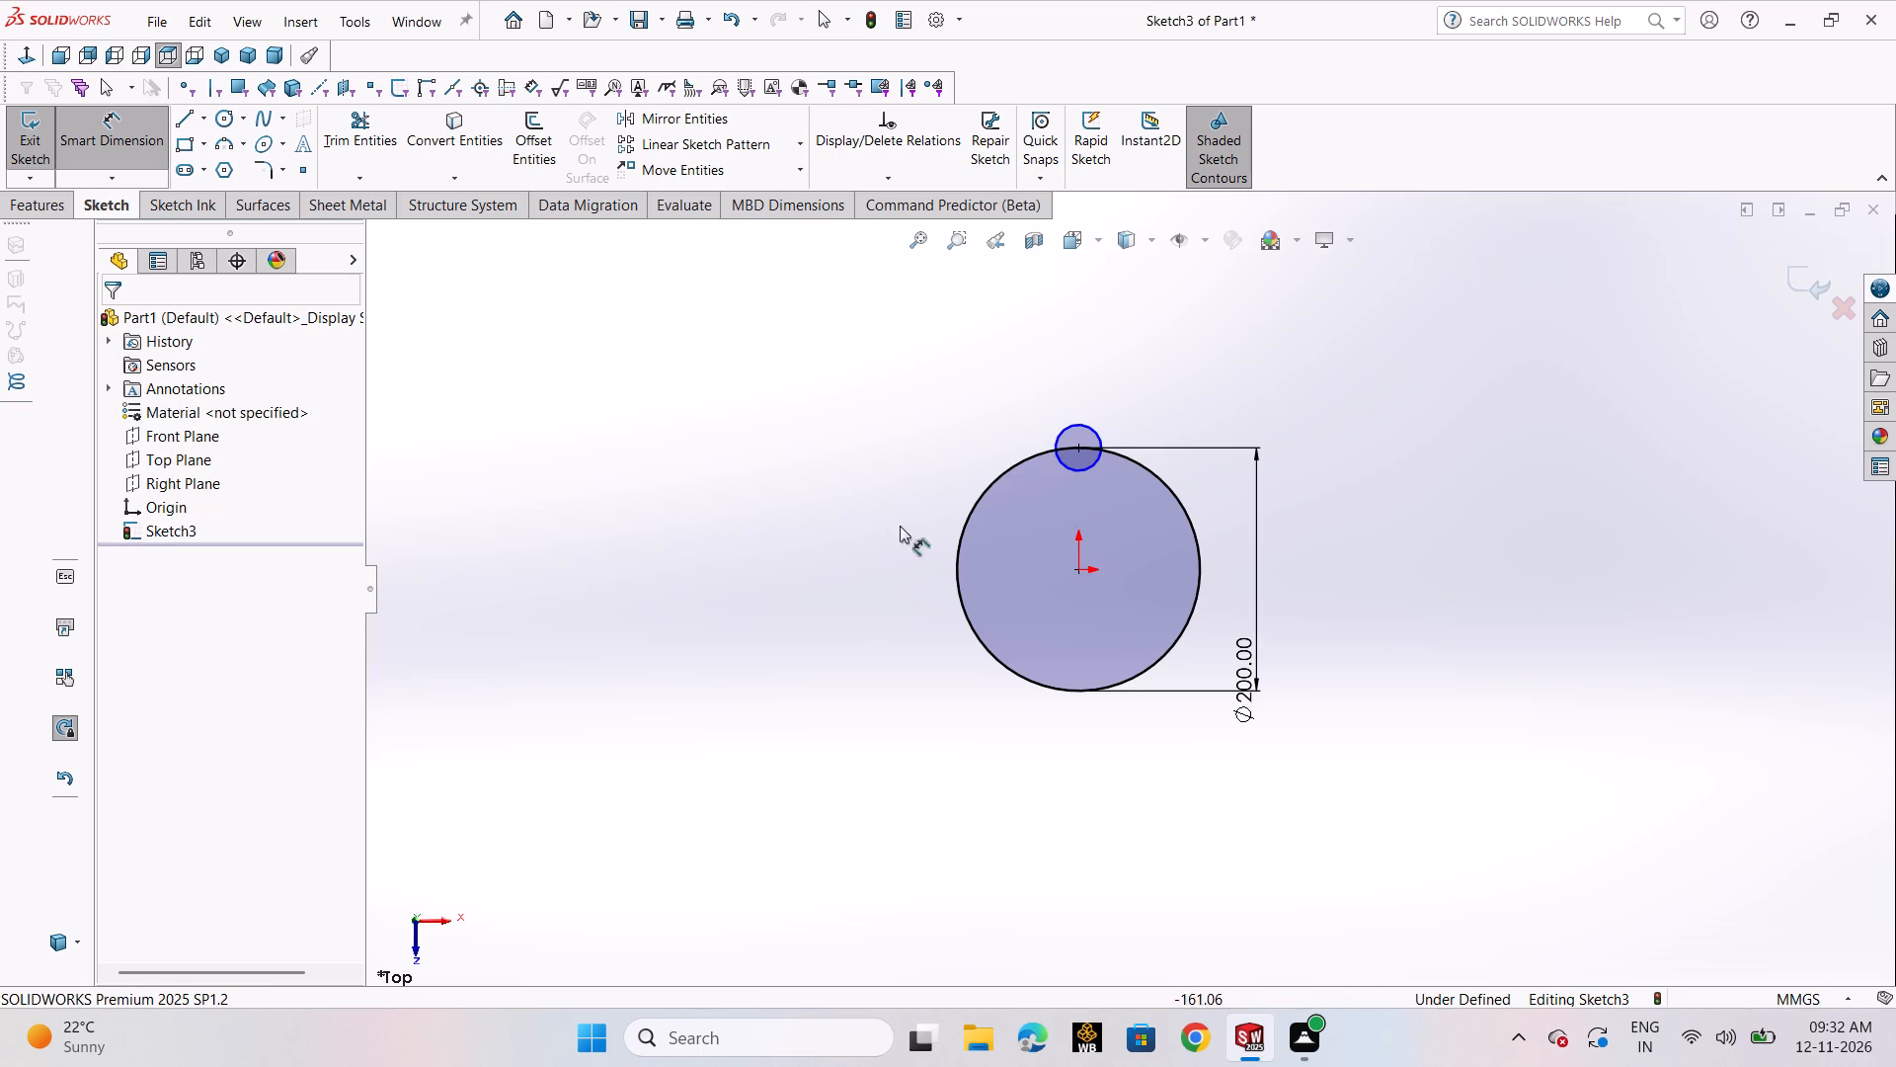
{"action": "left_click", "coordinate": [1064, 428]}
{"action": "left_click", "coordinate": [1065, 374]}
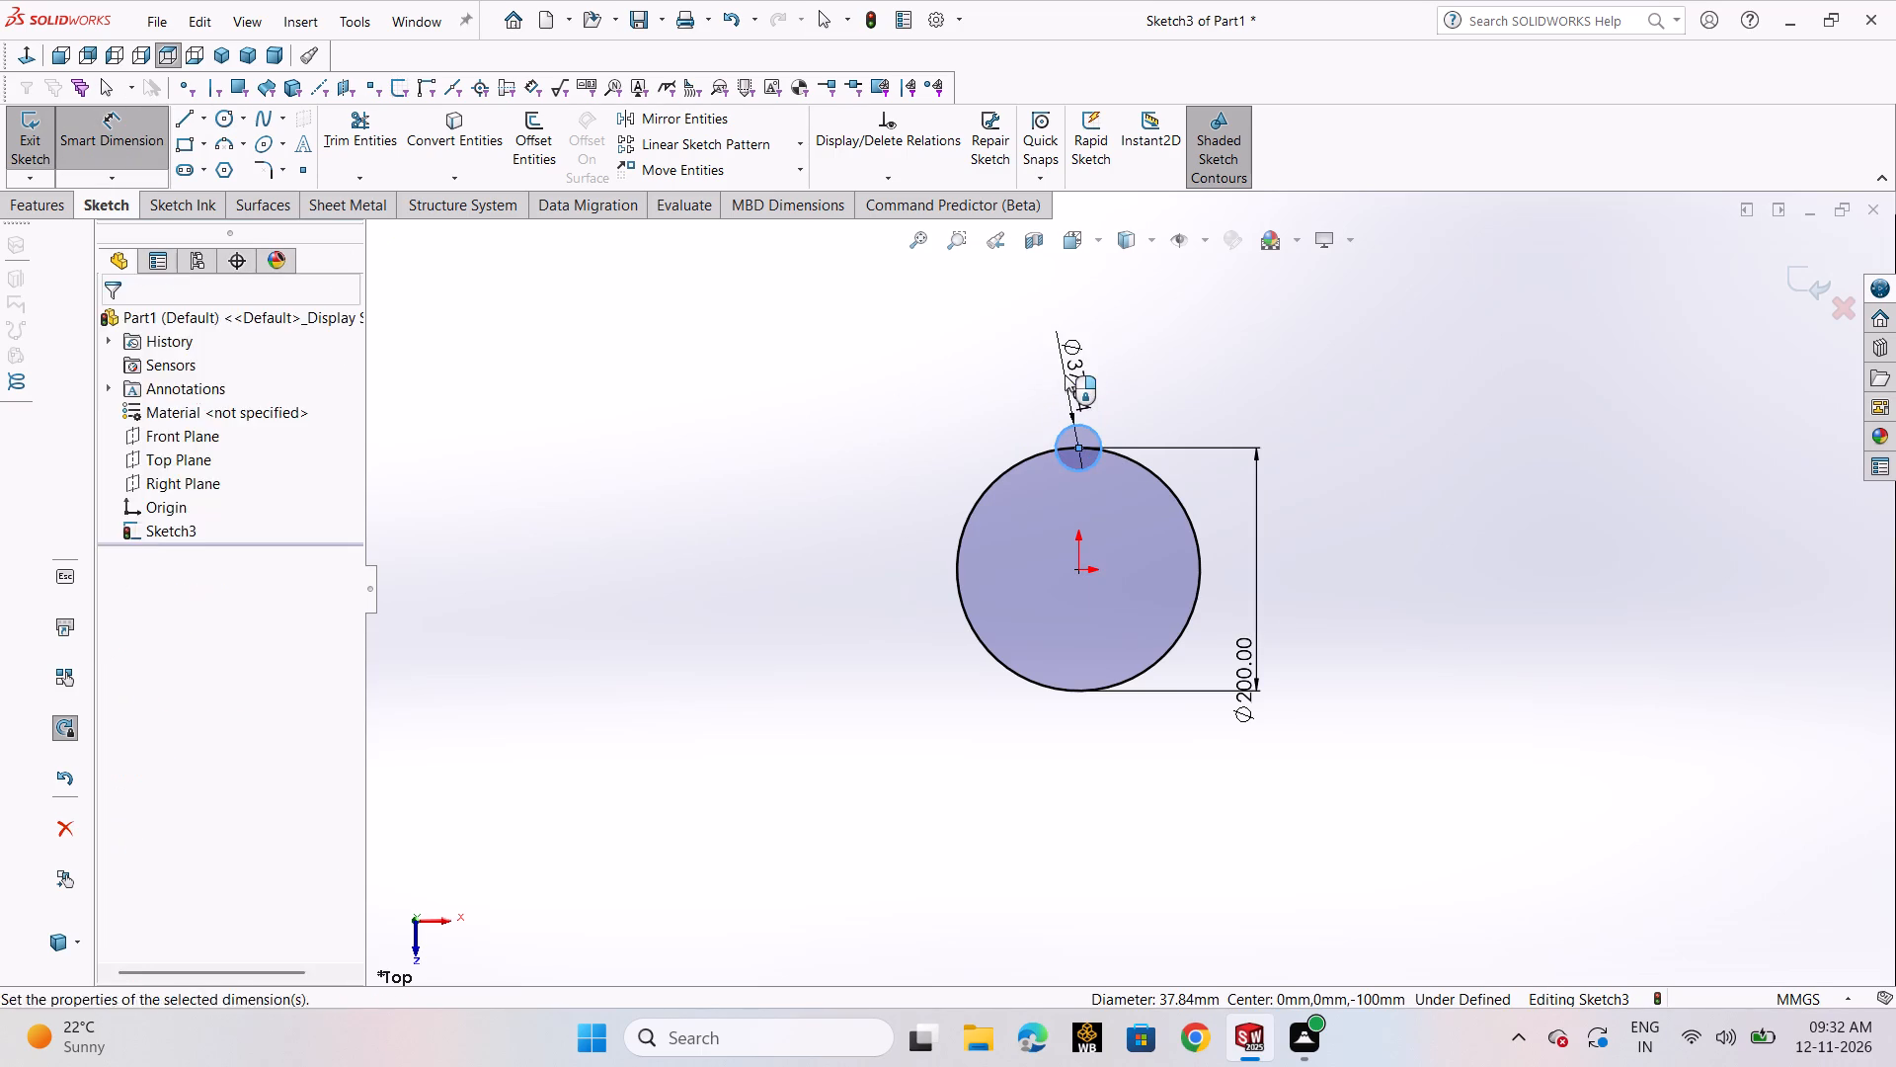
{"action": "type", "text": "16"}
{"action": "key", "text": "Return"}
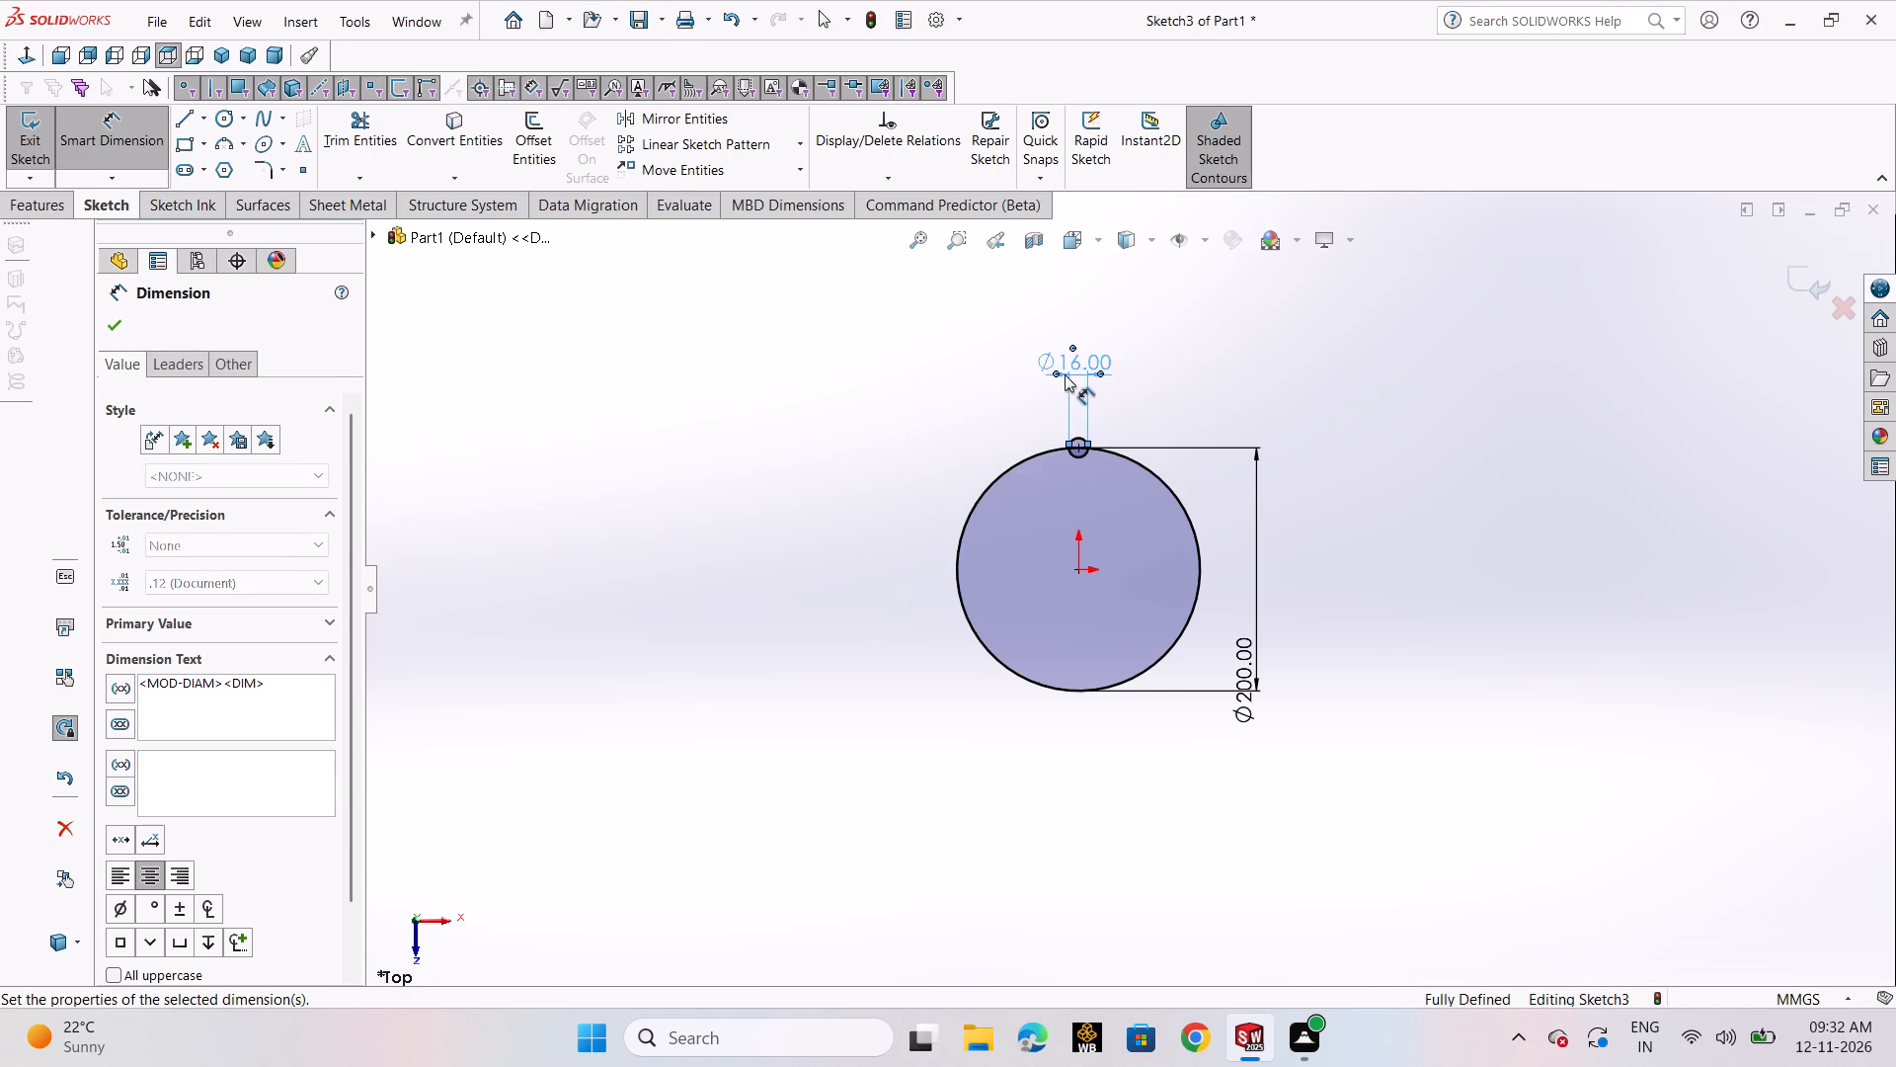
{"action": "left_click", "coordinate": [117, 330]}
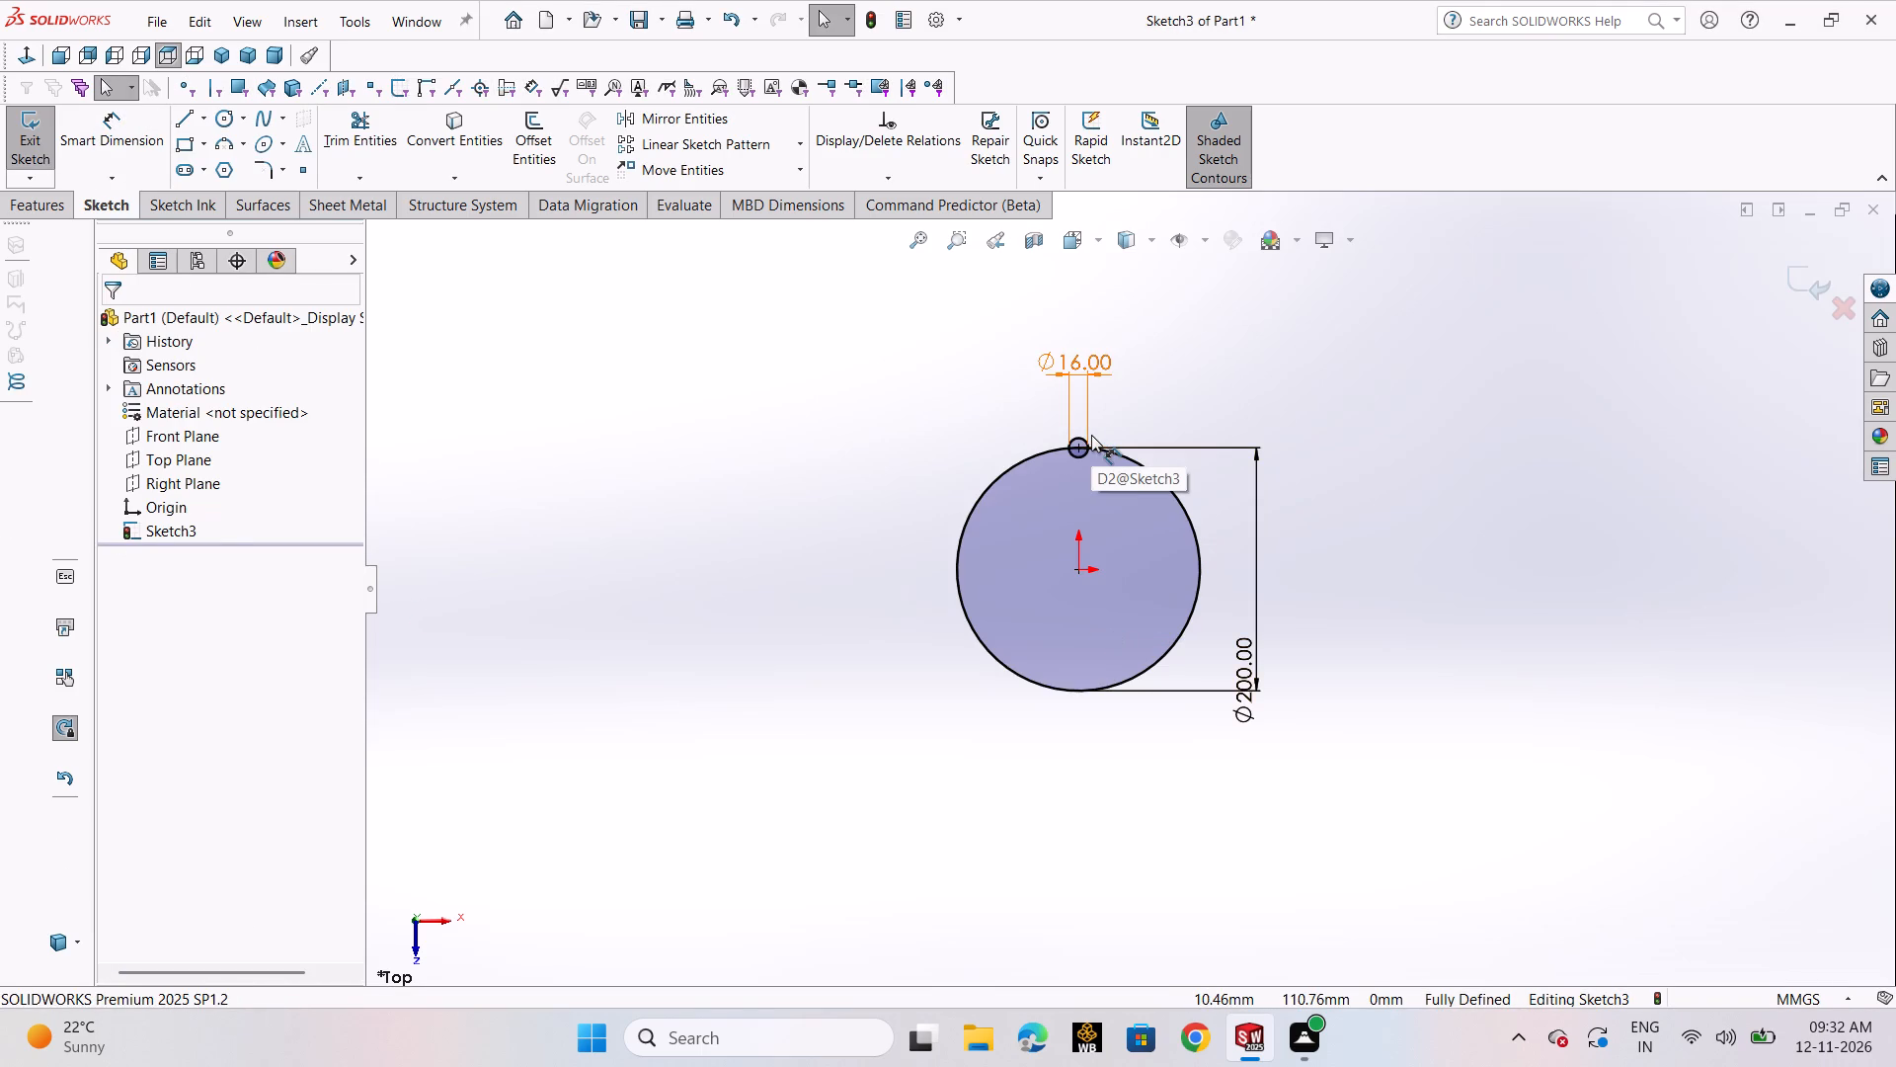
Start a line in the sketch around the 16 mm circle.
{"action": "scroll", "coordinate": [1091, 435], "scroll_direction": "down", "scroll_amount": 5}
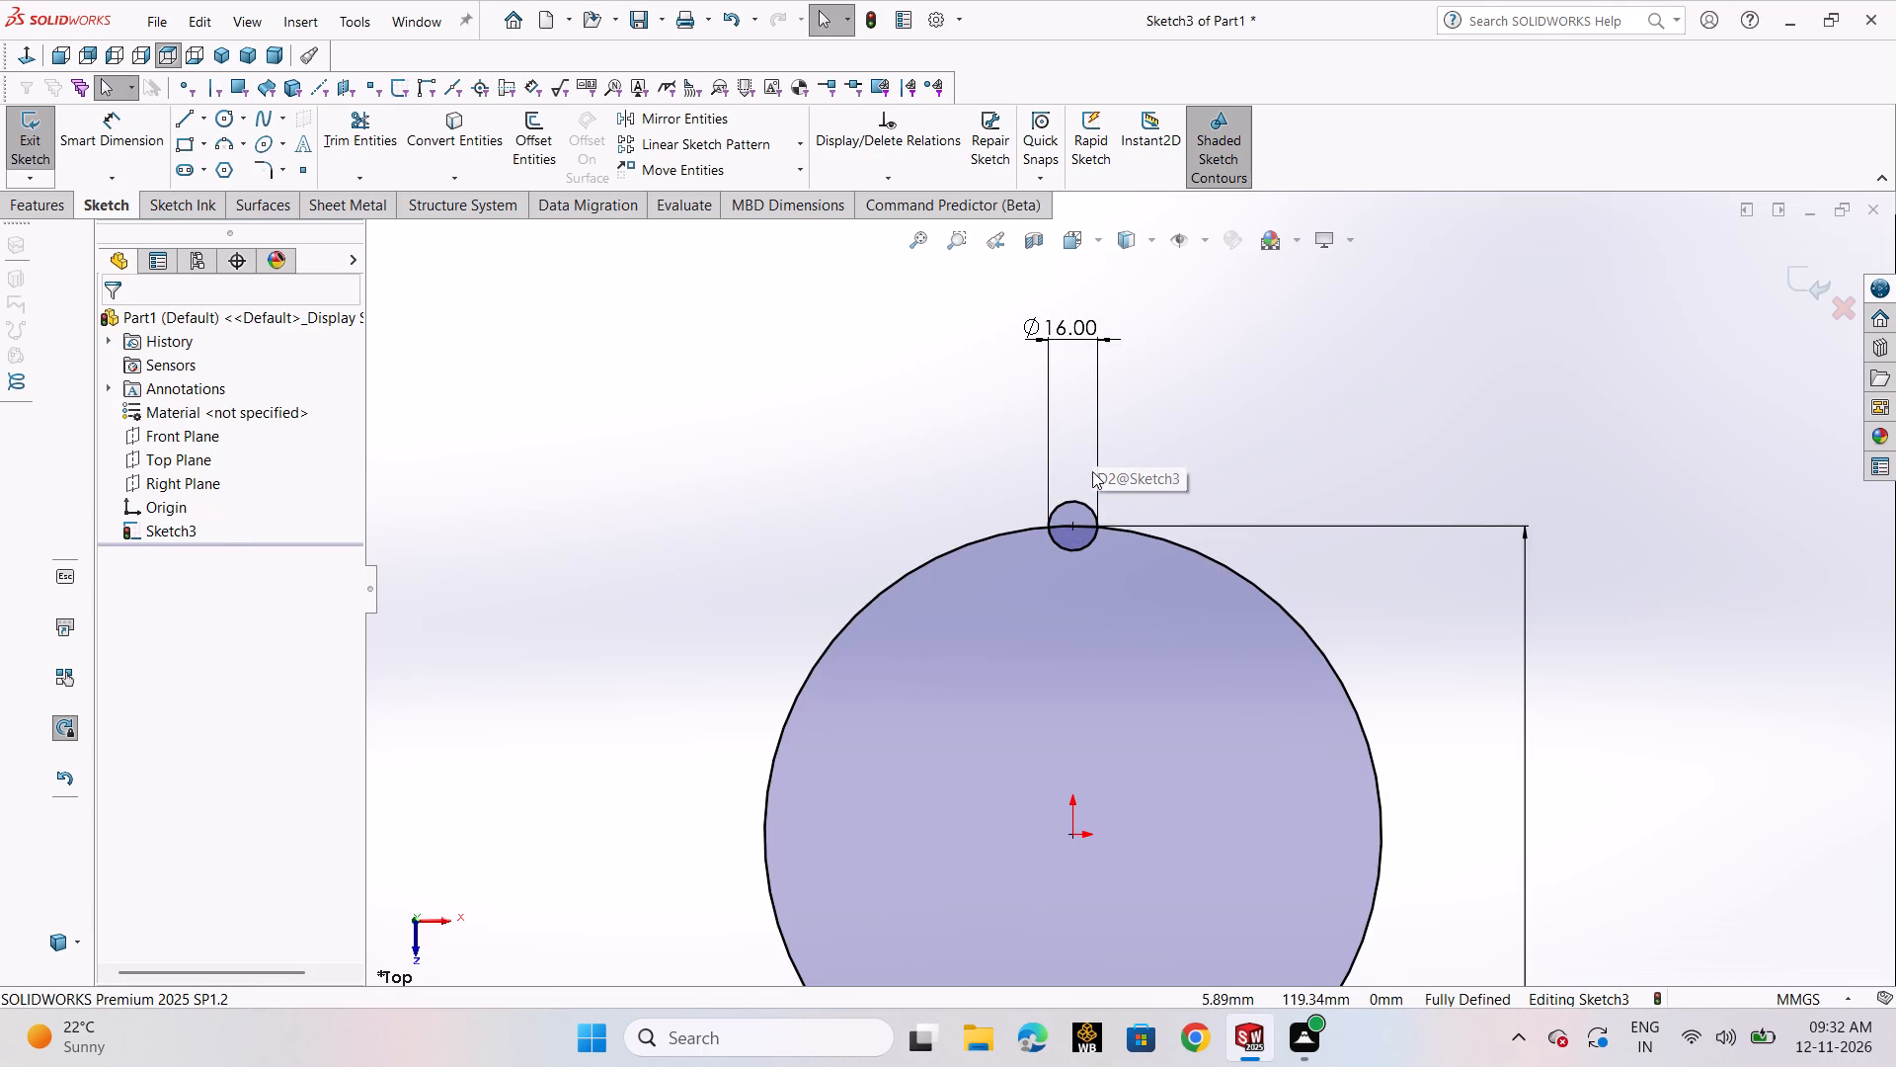
{"action": "scroll", "coordinate": [1092, 471], "scroll_direction": "down", "scroll_amount": 2}
{"action": "left_click", "coordinate": [202, 117]}
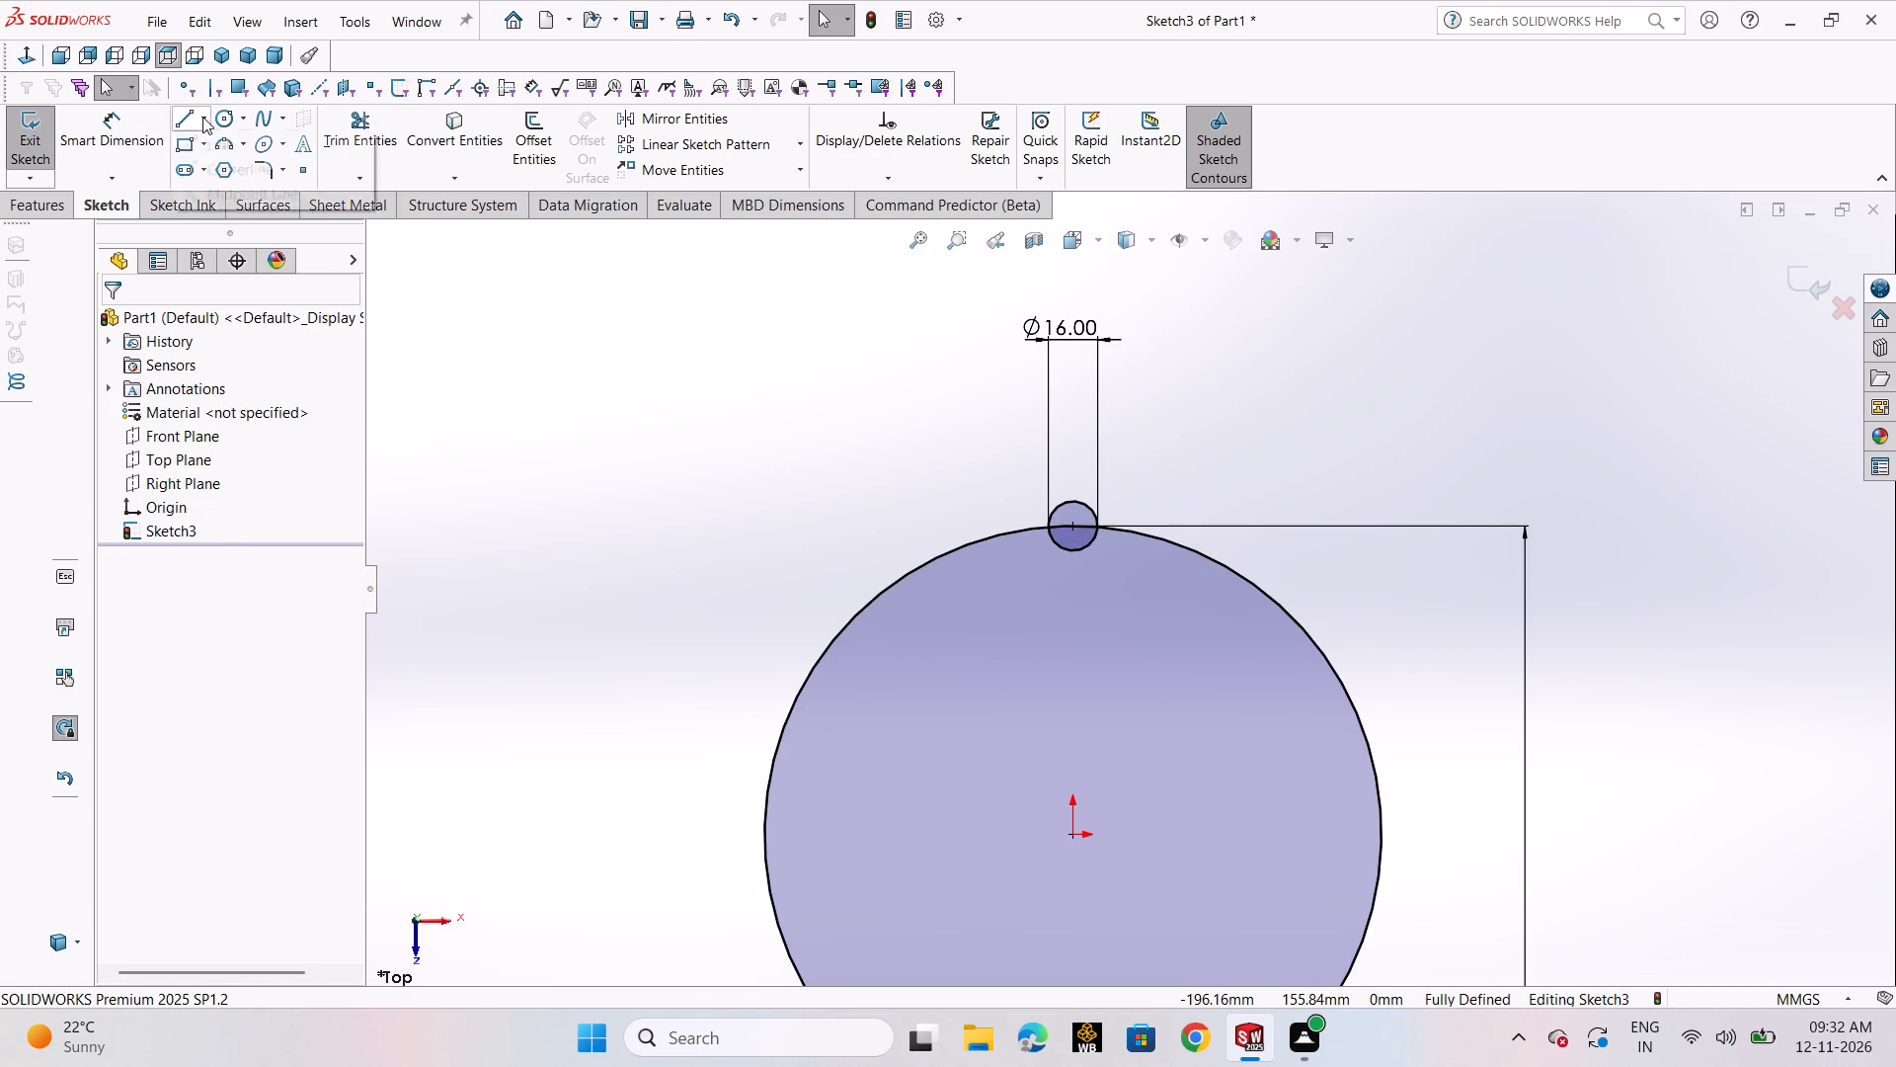
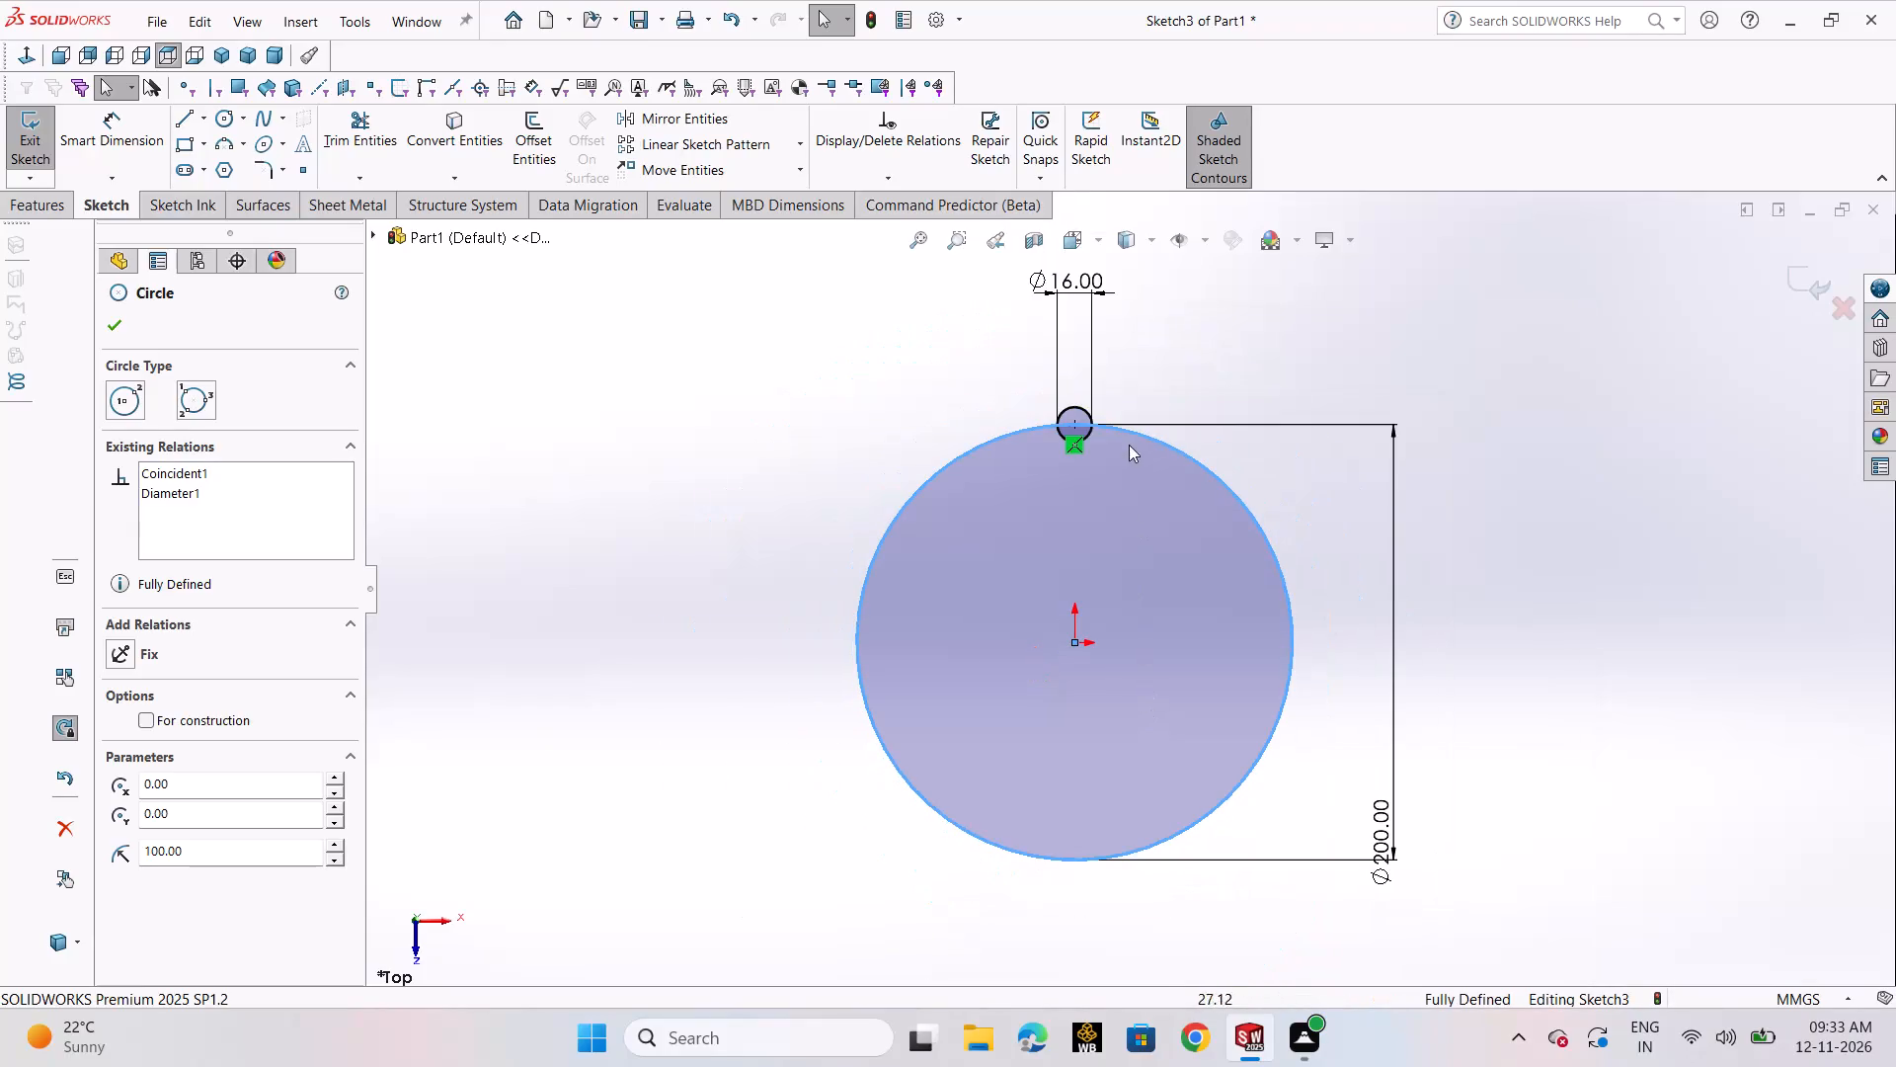
Delete the 16 mm circle on the top edge of the 200 mm circle, together with its dimension.
{"action": "left_click", "coordinate": [1075, 407]}
{"action": "key", "text": "Delete"}
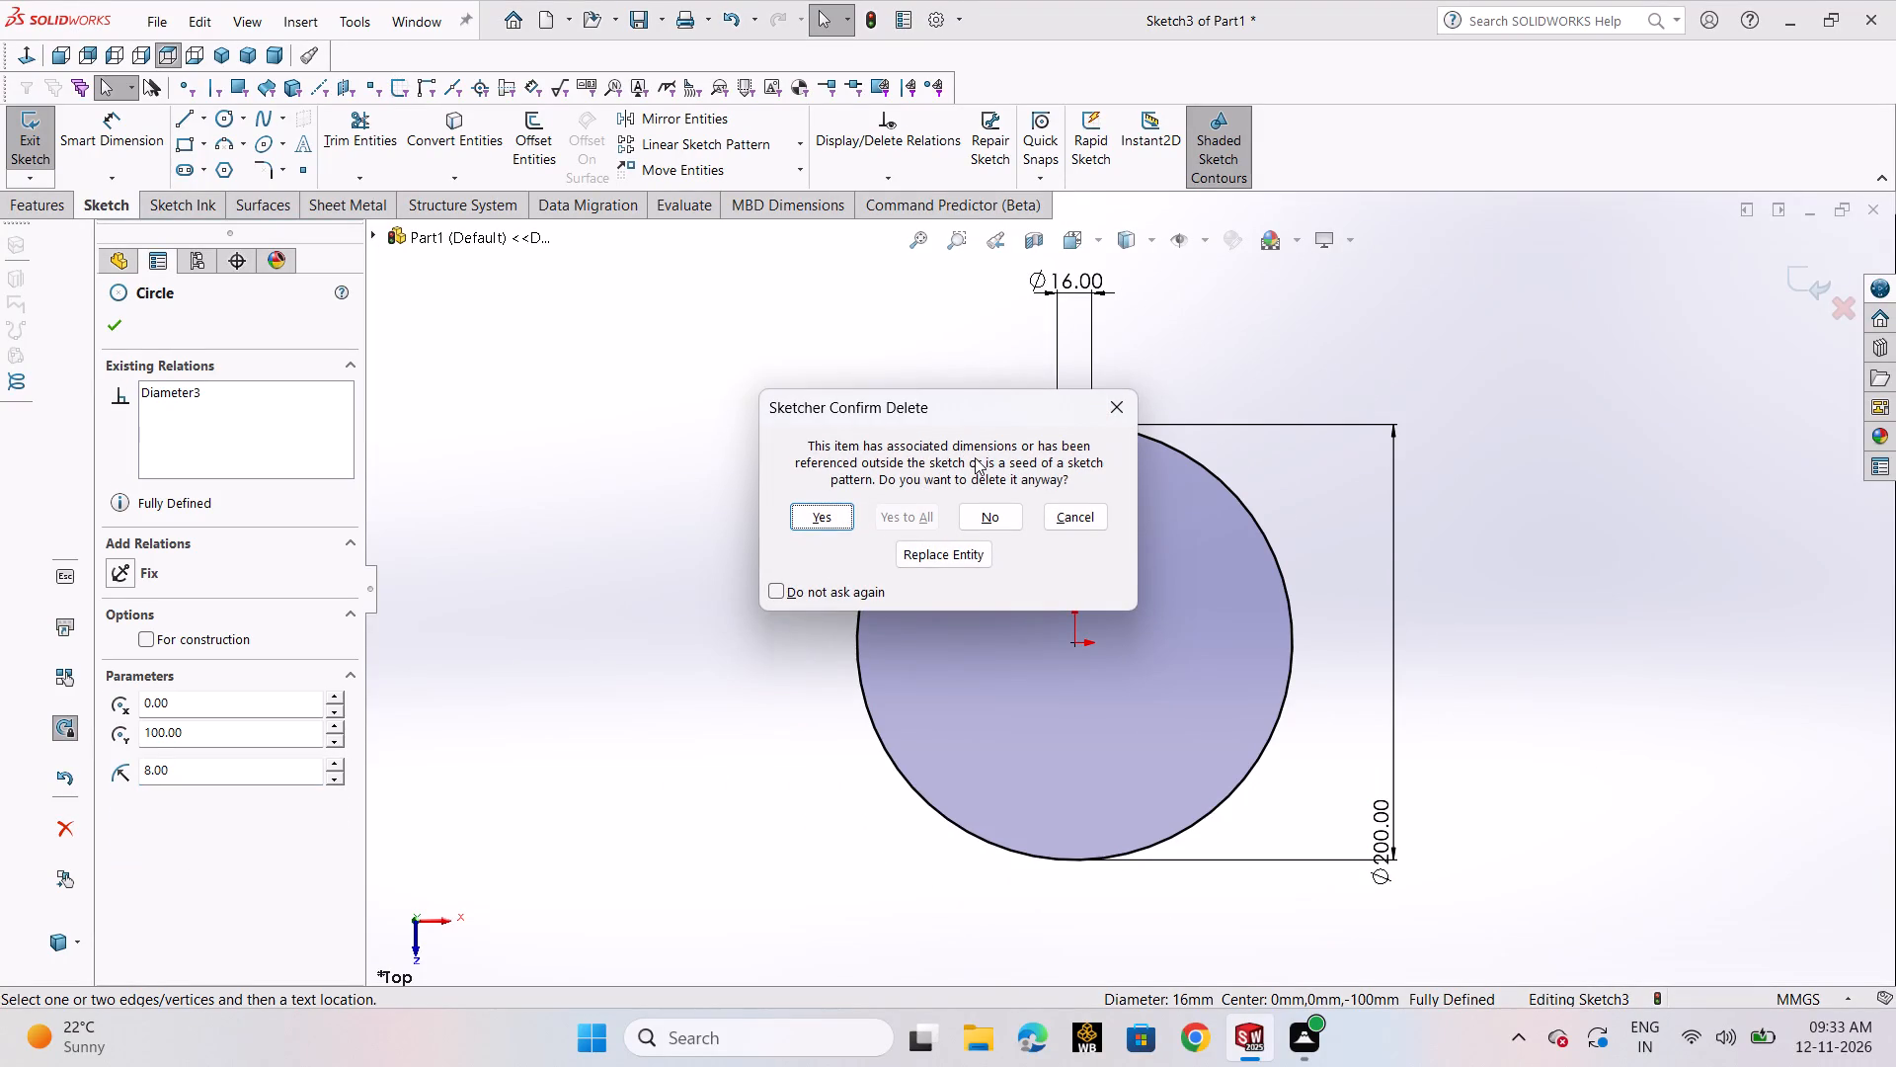
{"action": "left_click", "coordinate": [848, 513]}
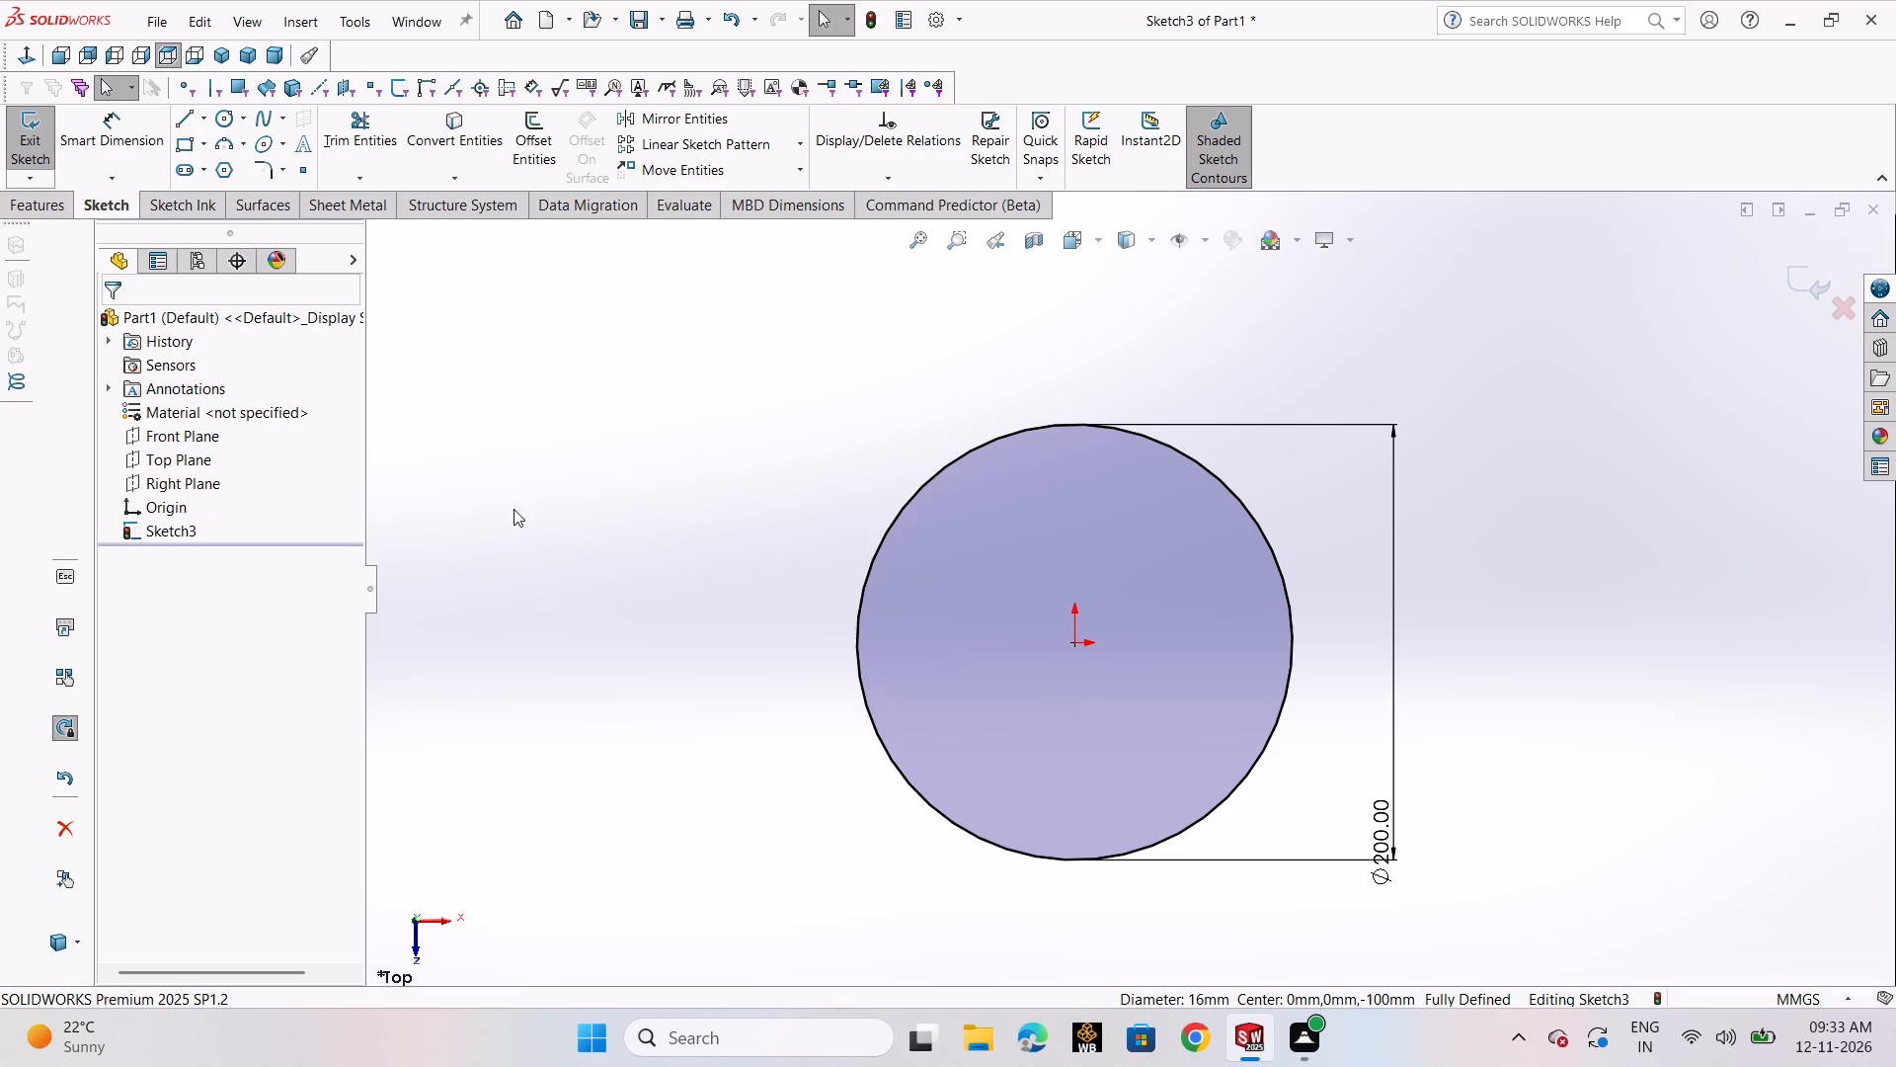
Sketch a vertical 100 mm centerline from the origin to the top quadrant point of the 200 mm circle.
{"action": "left_click", "coordinate": [206, 115]}
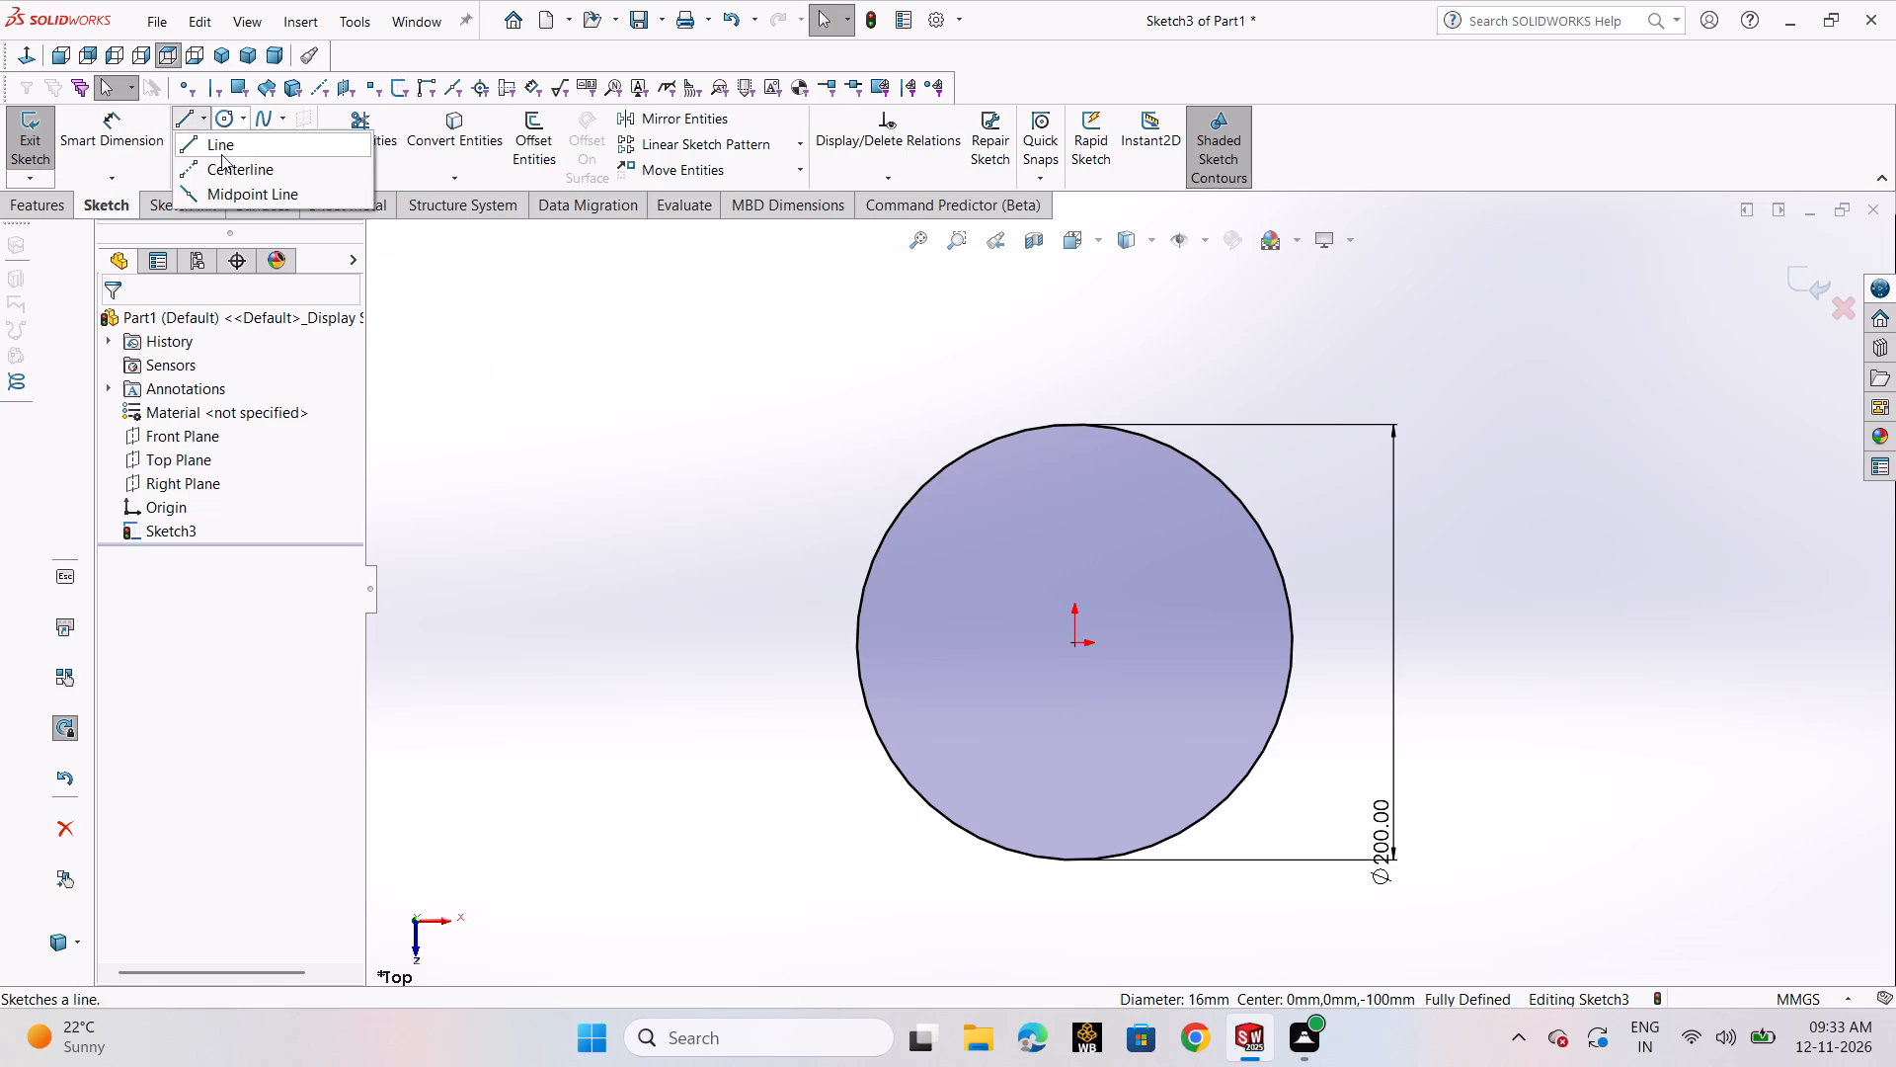
{"action": "left_click", "coordinate": [225, 164]}
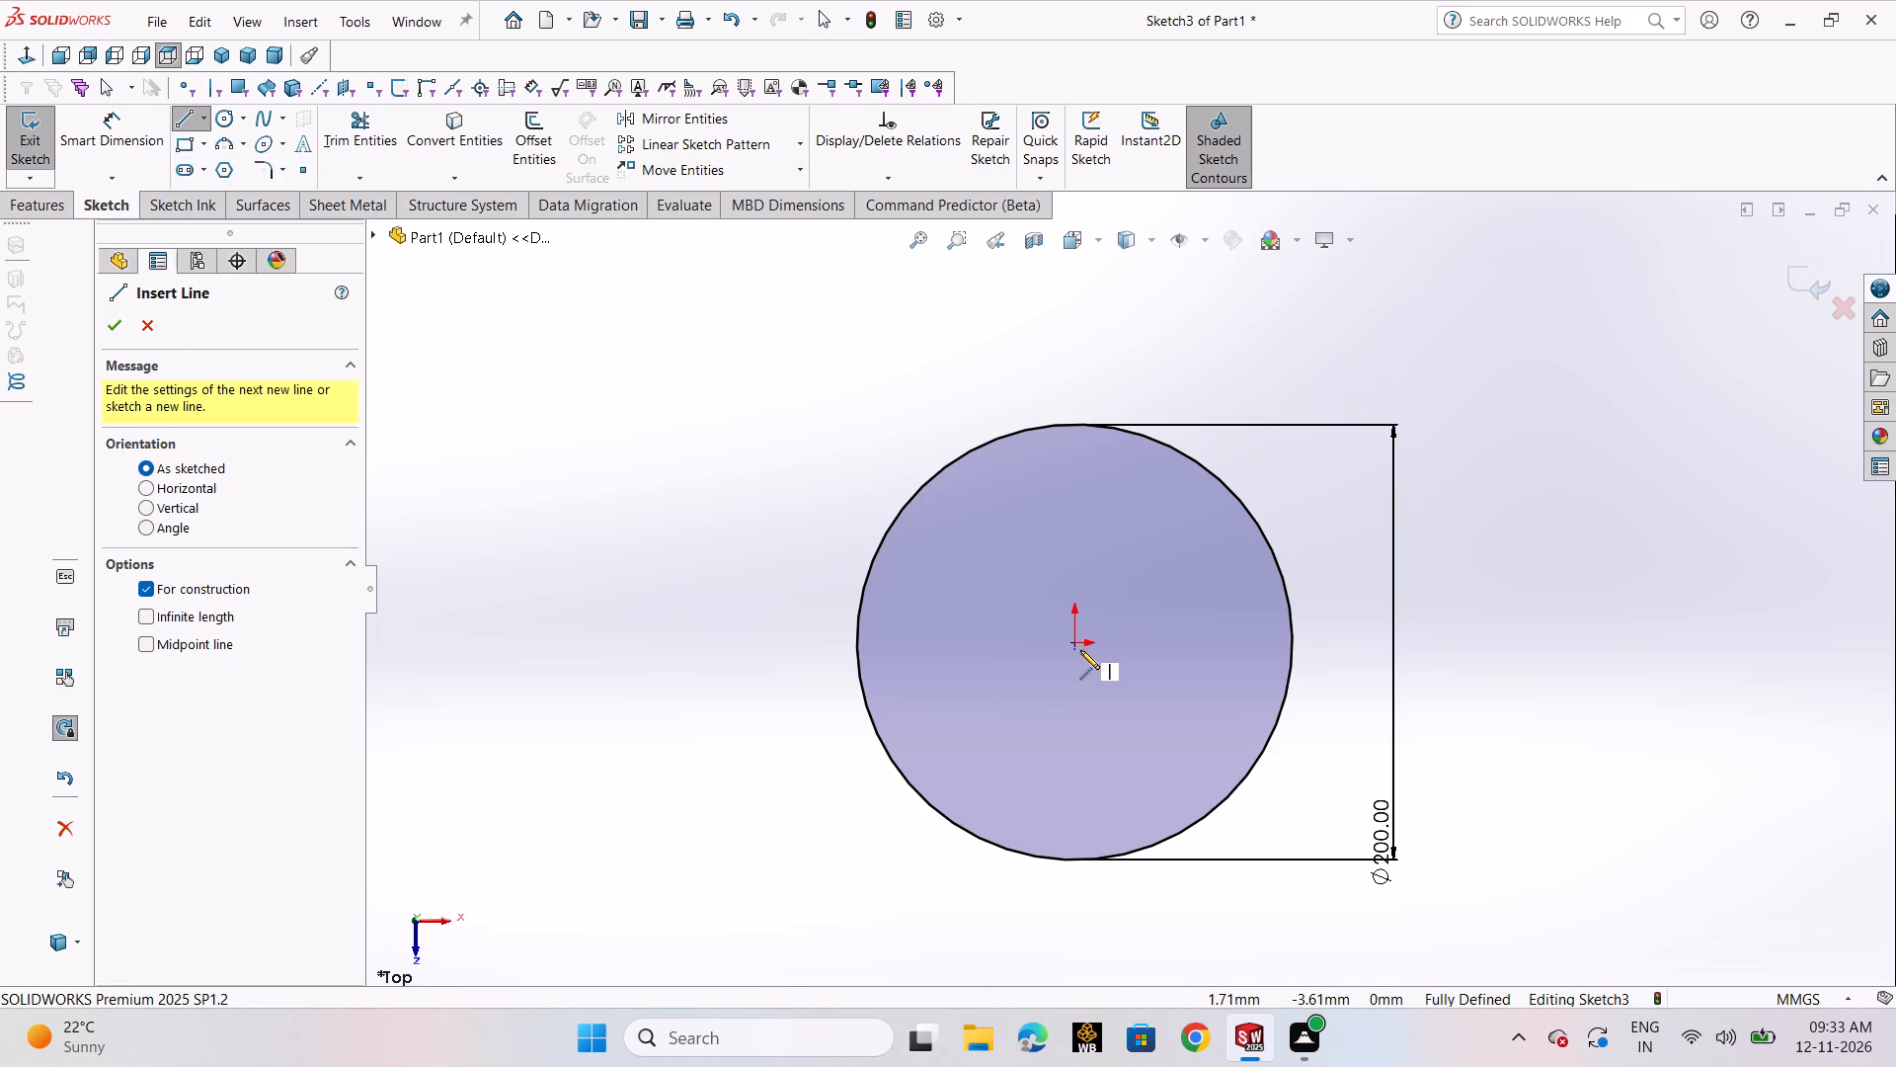
{"action": "left_click", "coordinate": [1076, 645]}
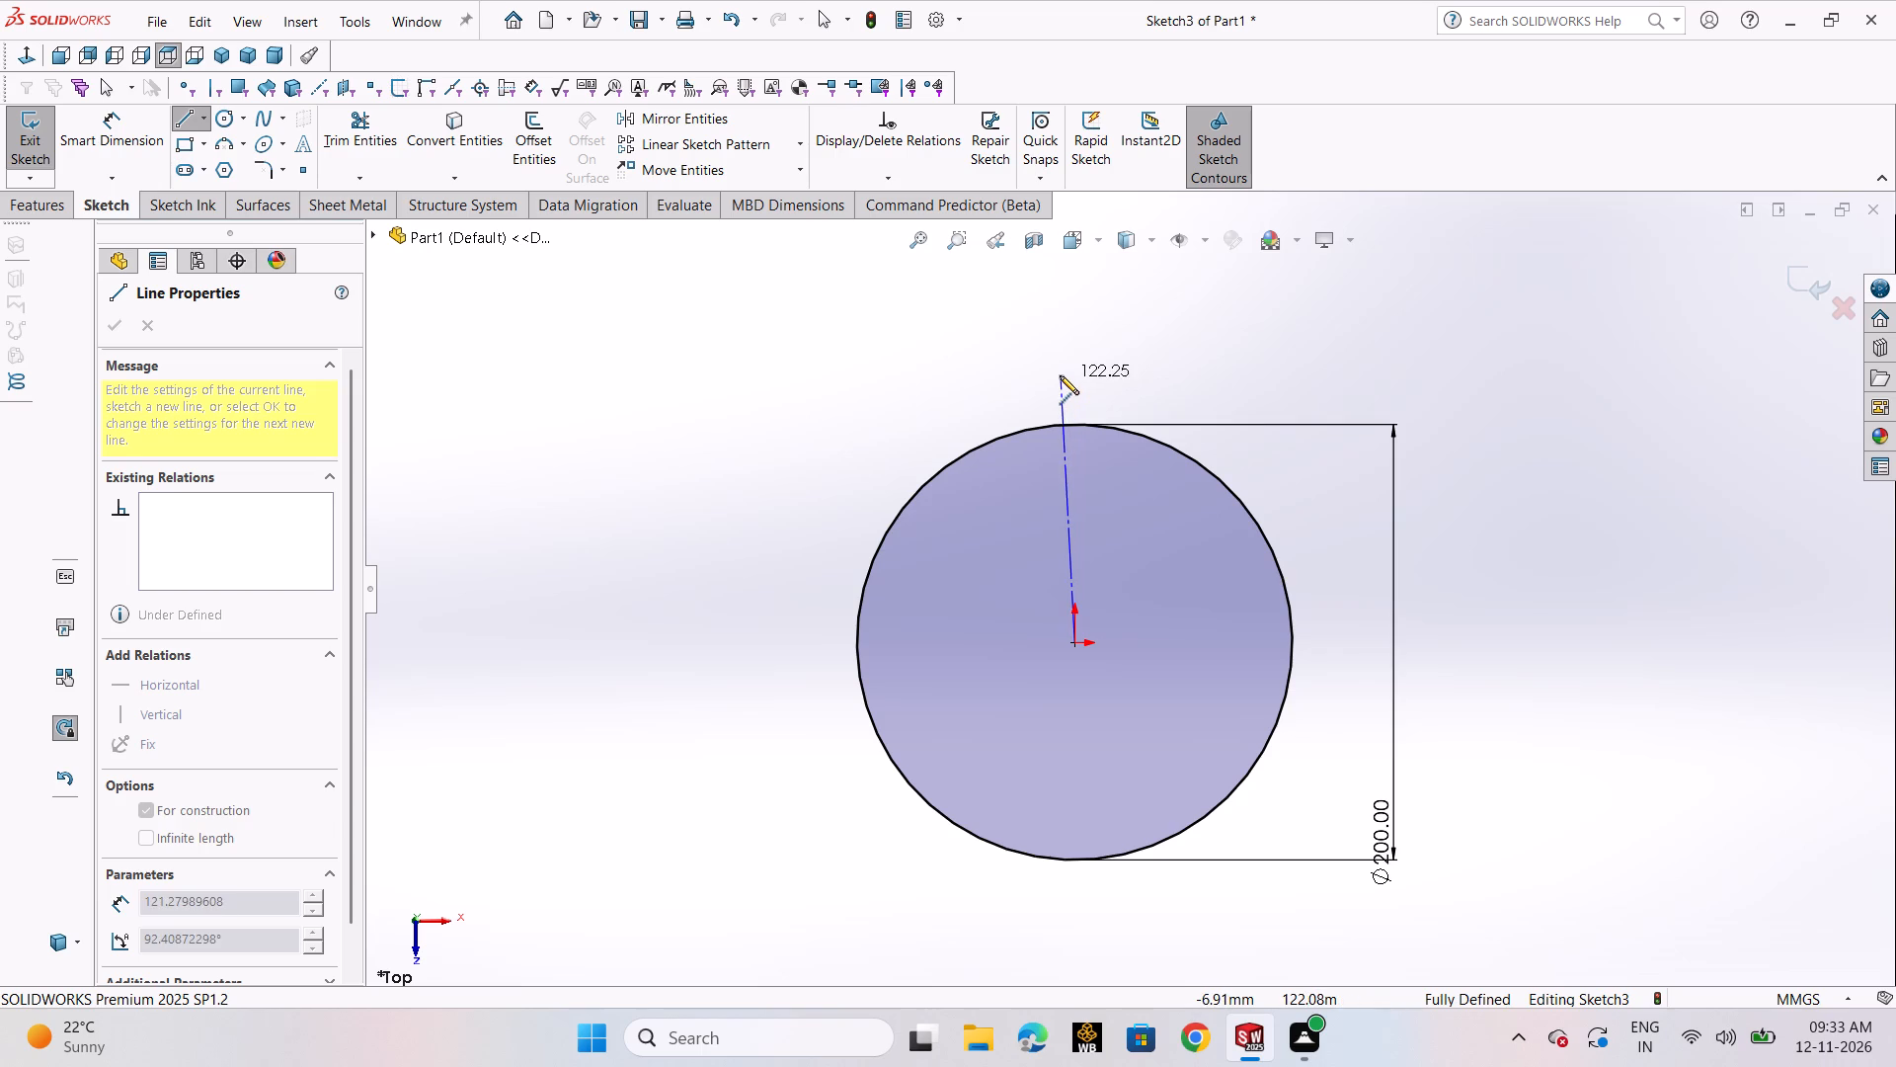
{"action": "left_click", "coordinate": [1072, 426]}
{"action": "right_click", "coordinate": [1072, 426]}
{"action": "left_click", "coordinate": [1106, 441]}
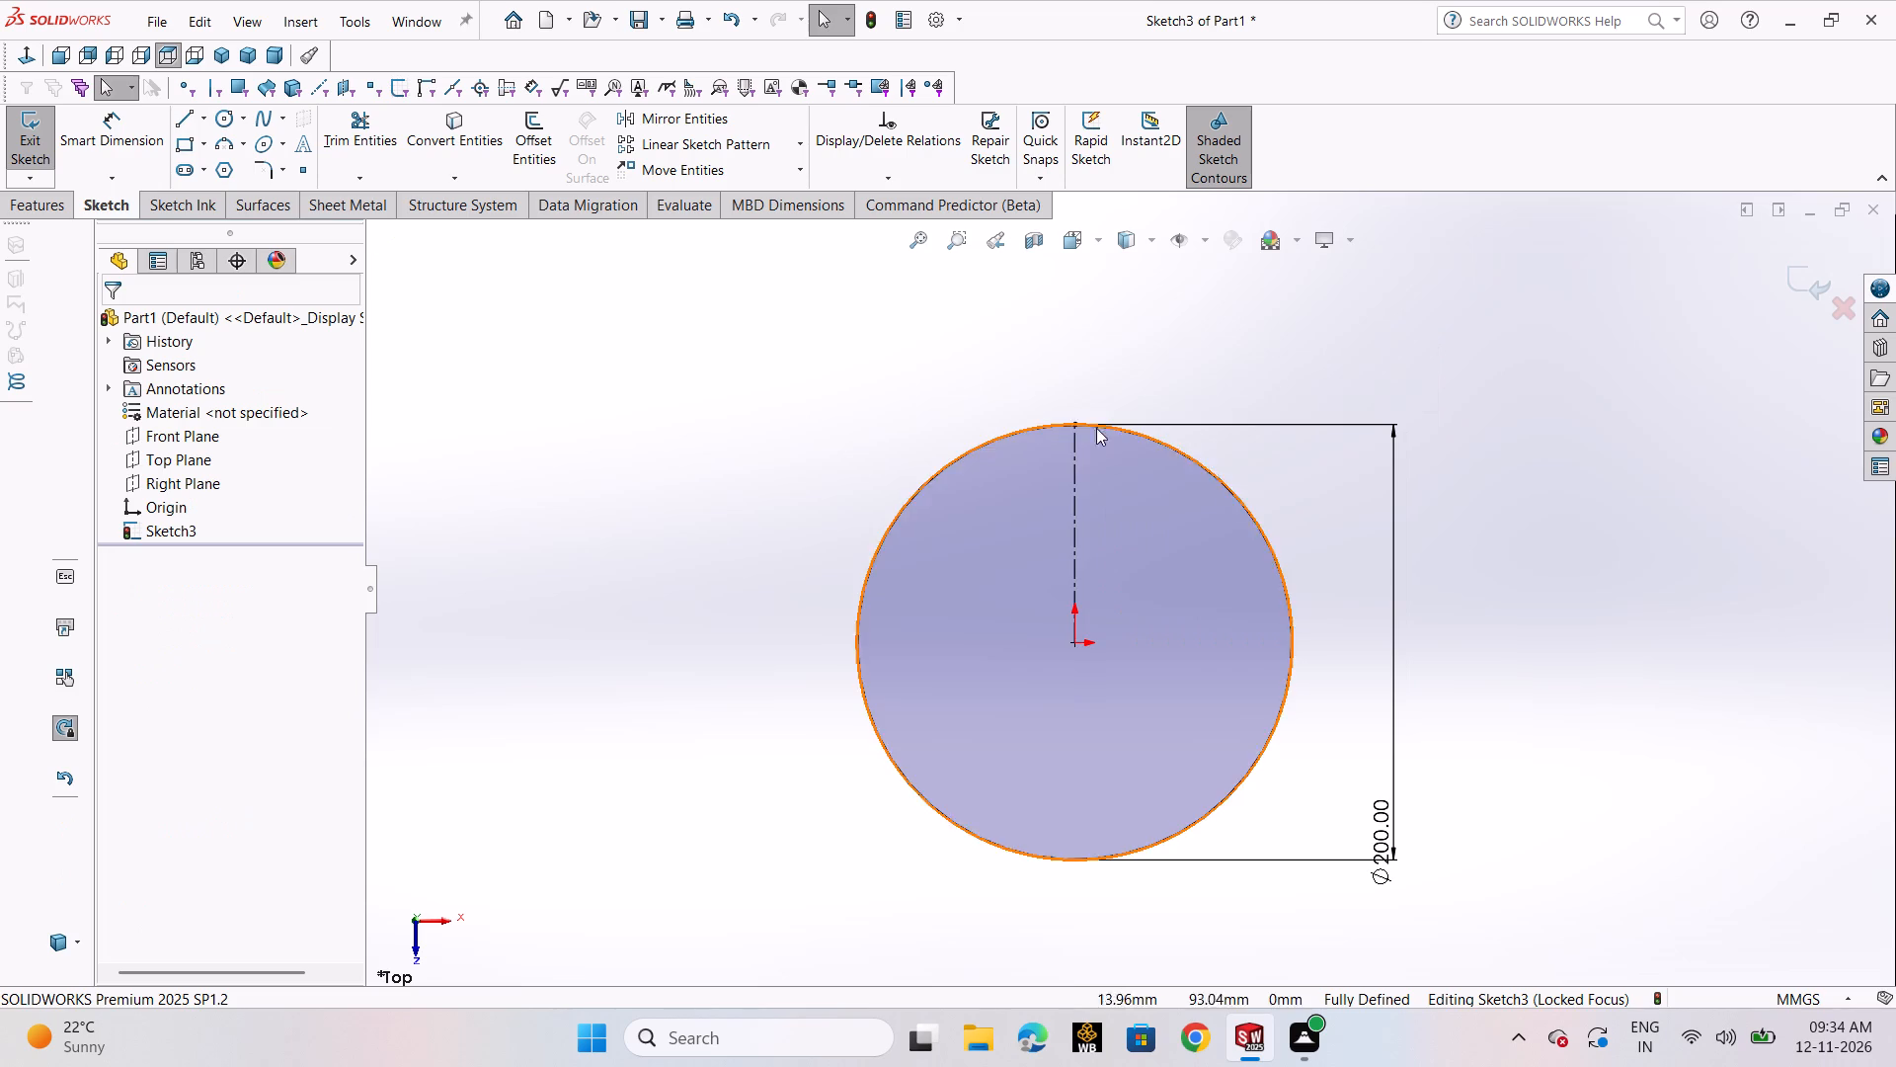
Sketch a circle of about 13 mm radius directly above the 200 mm circle, centred about 36 mm above its top point.
{"action": "left_click", "coordinate": [225, 123]}
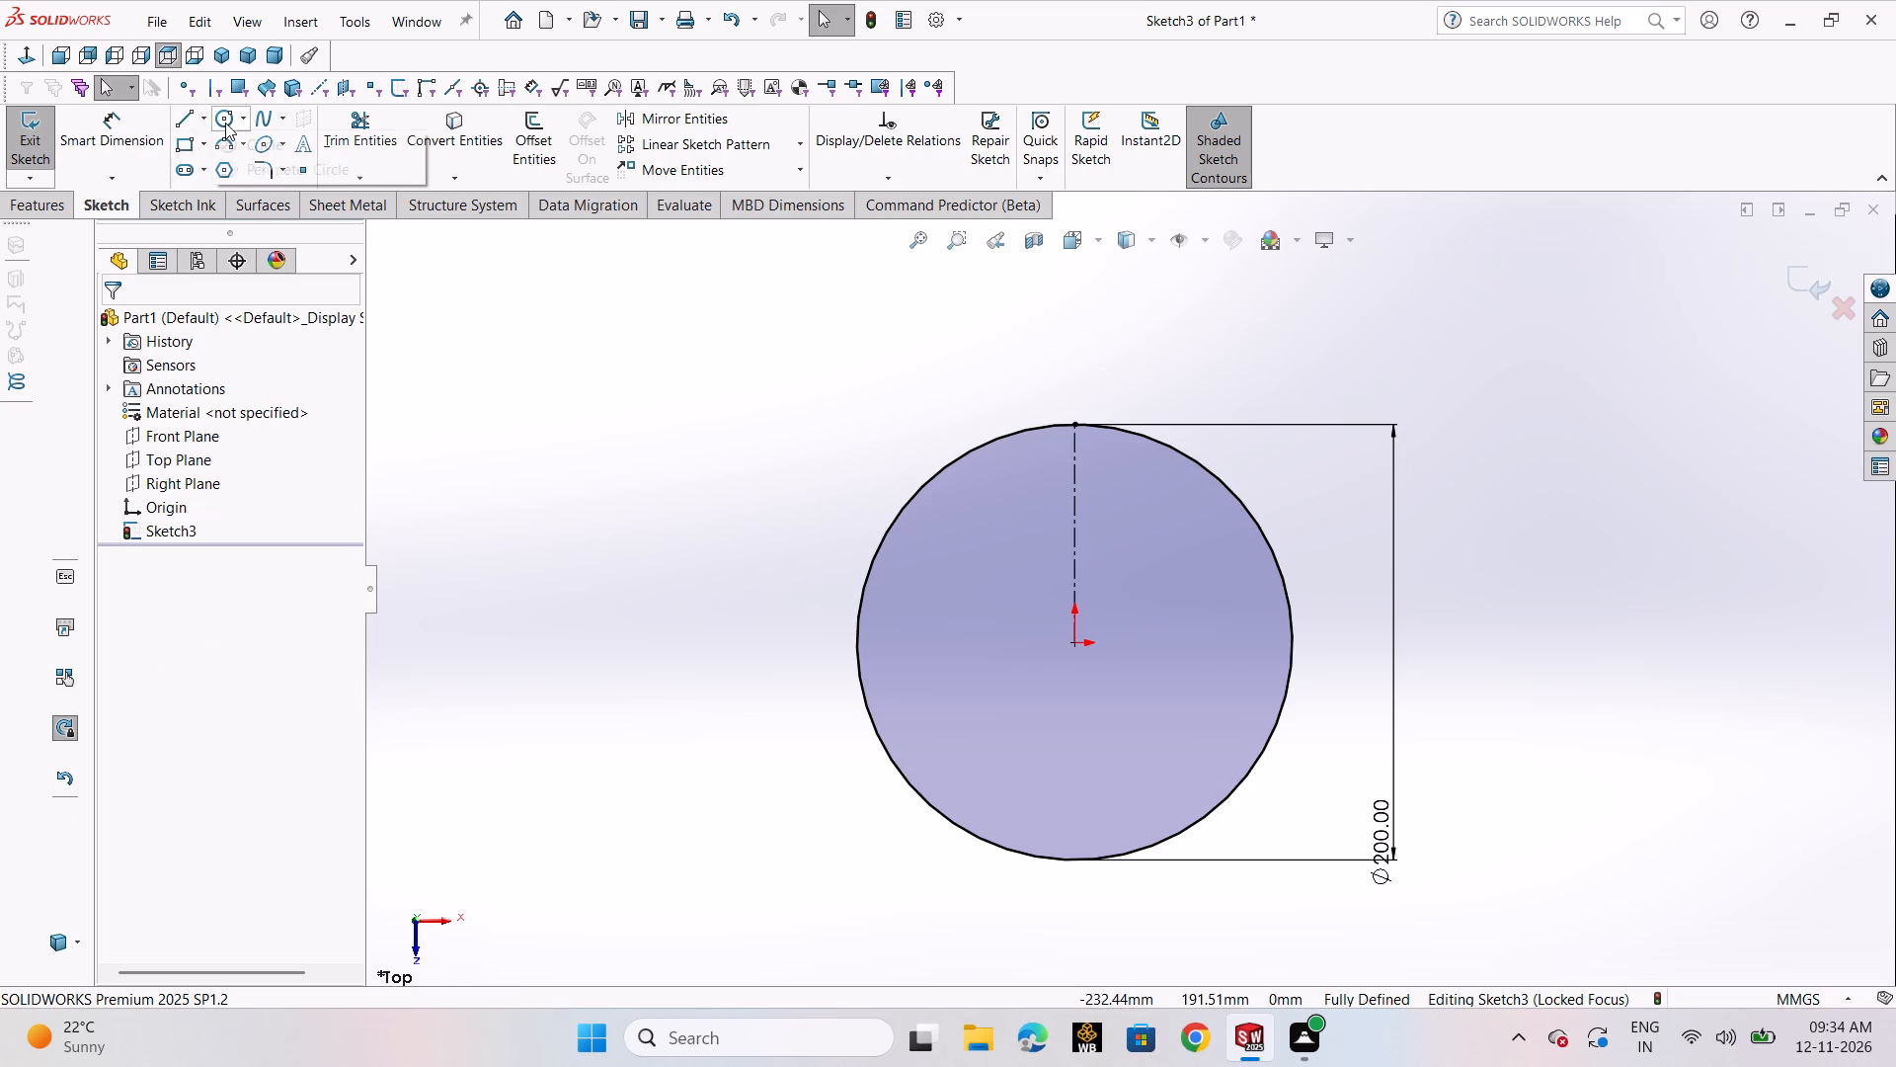
{"action": "left_click", "coordinate": [236, 138]}
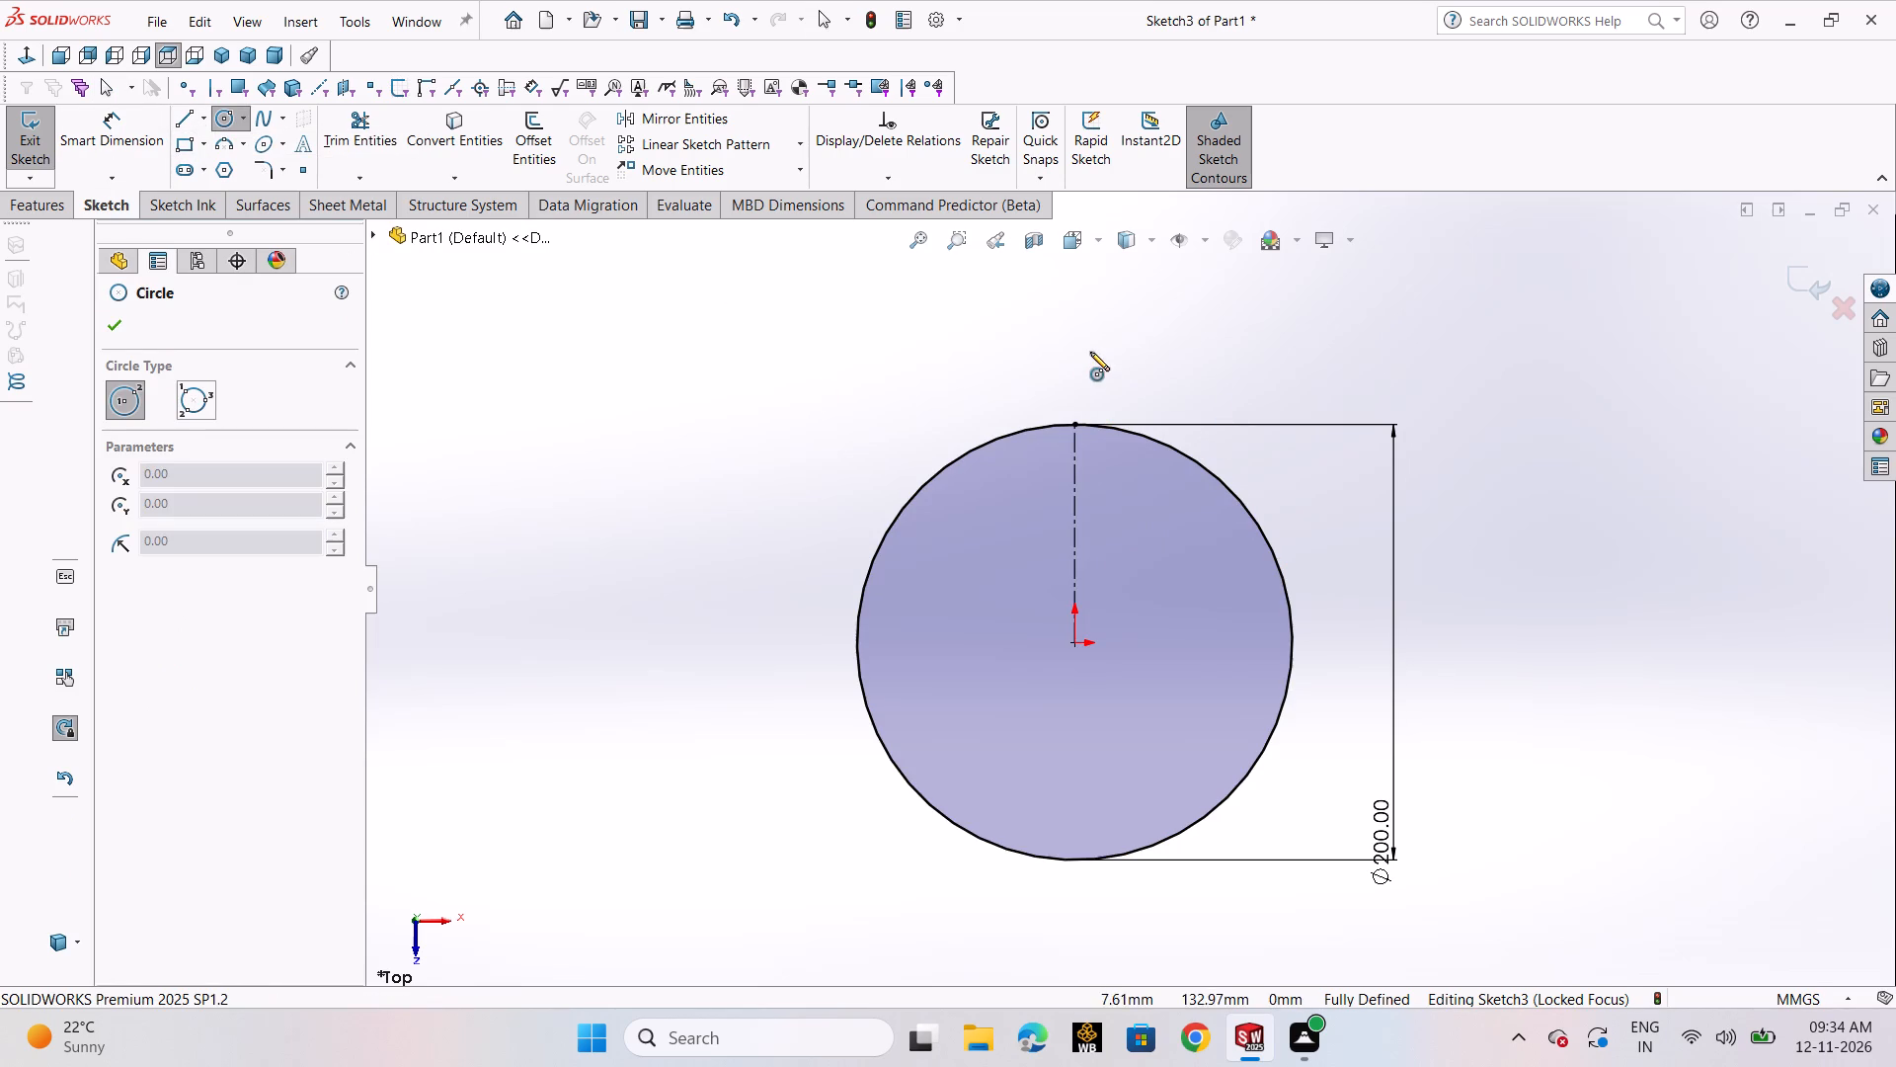
{"action": "left_click", "coordinate": [1070, 347]}
{"action": "left_click", "coordinate": [1080, 374]}
{"action": "right_click", "coordinate": [1080, 374]}
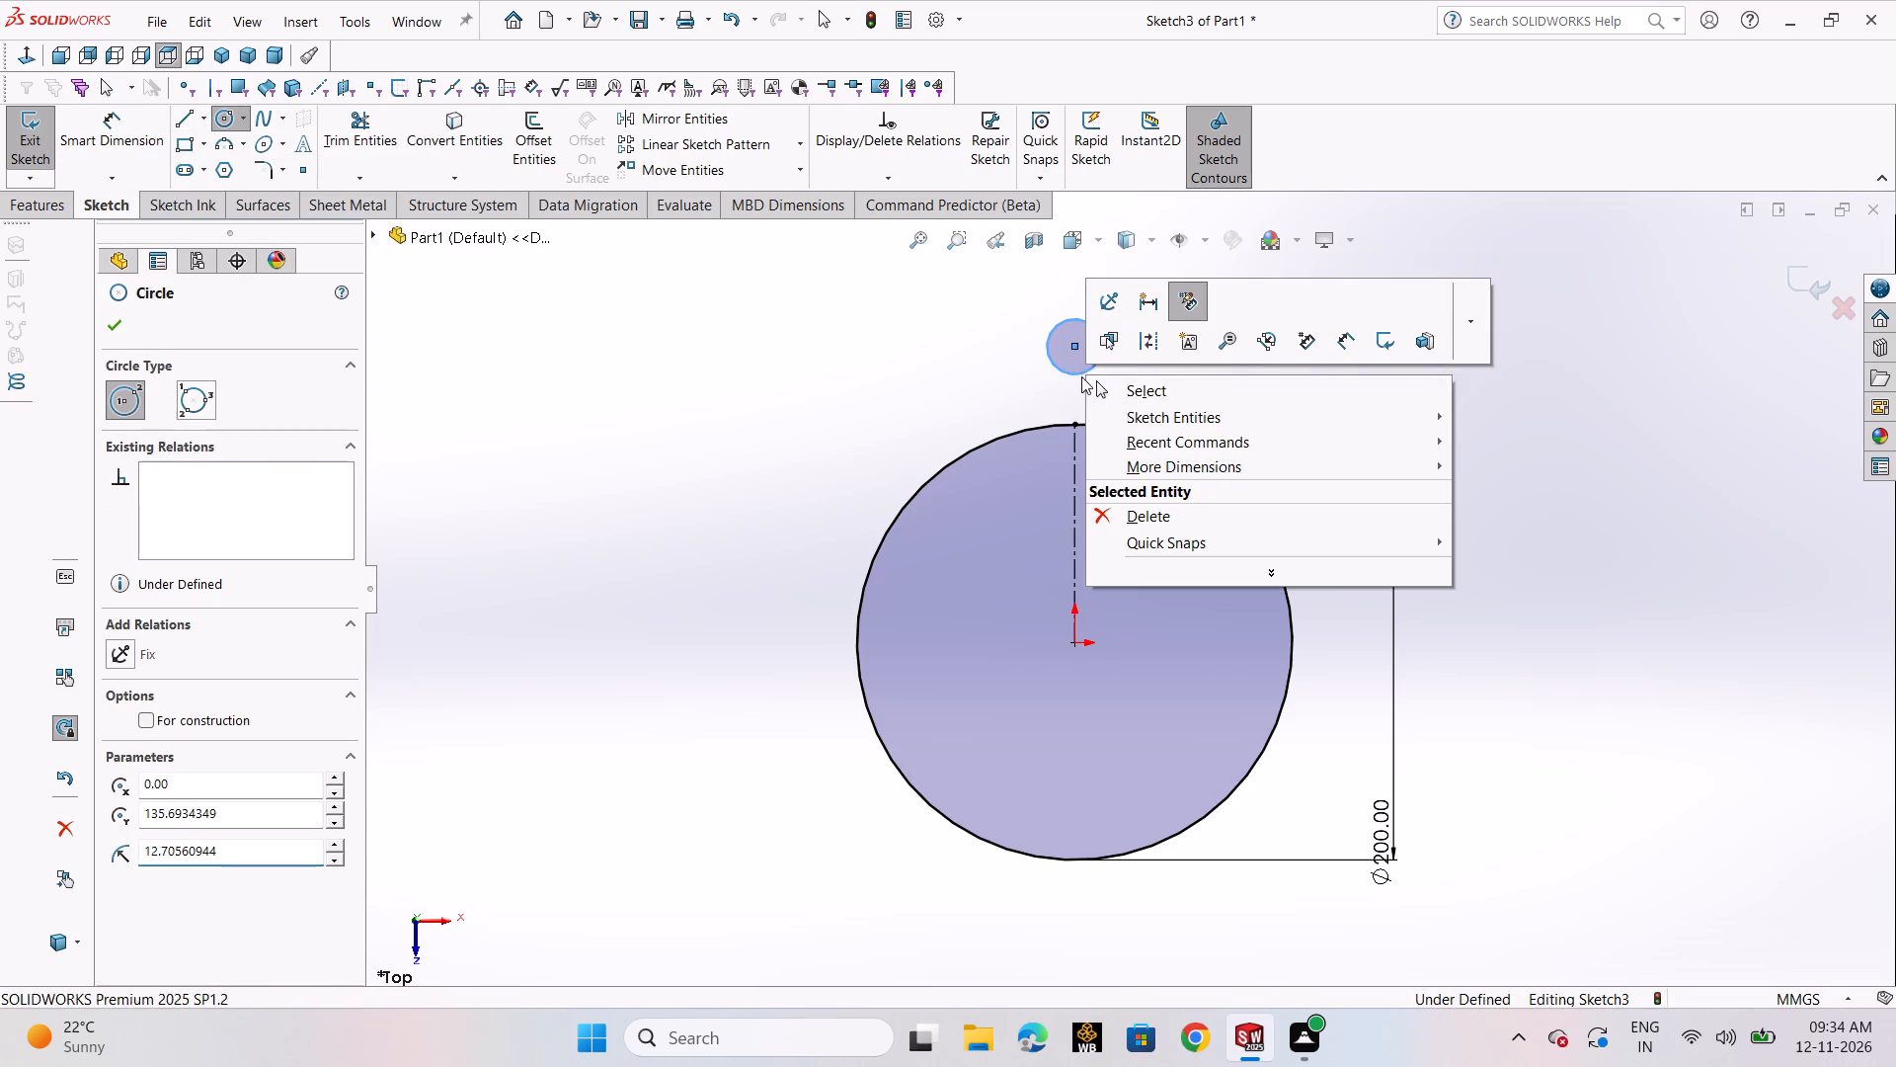
{"action": "left_click", "coordinate": [1115, 393]}
Dimension the distance from the centerline's top end to the small circle's centre and set it to 20 mm.
{"action": "left_click", "coordinate": [118, 130]}
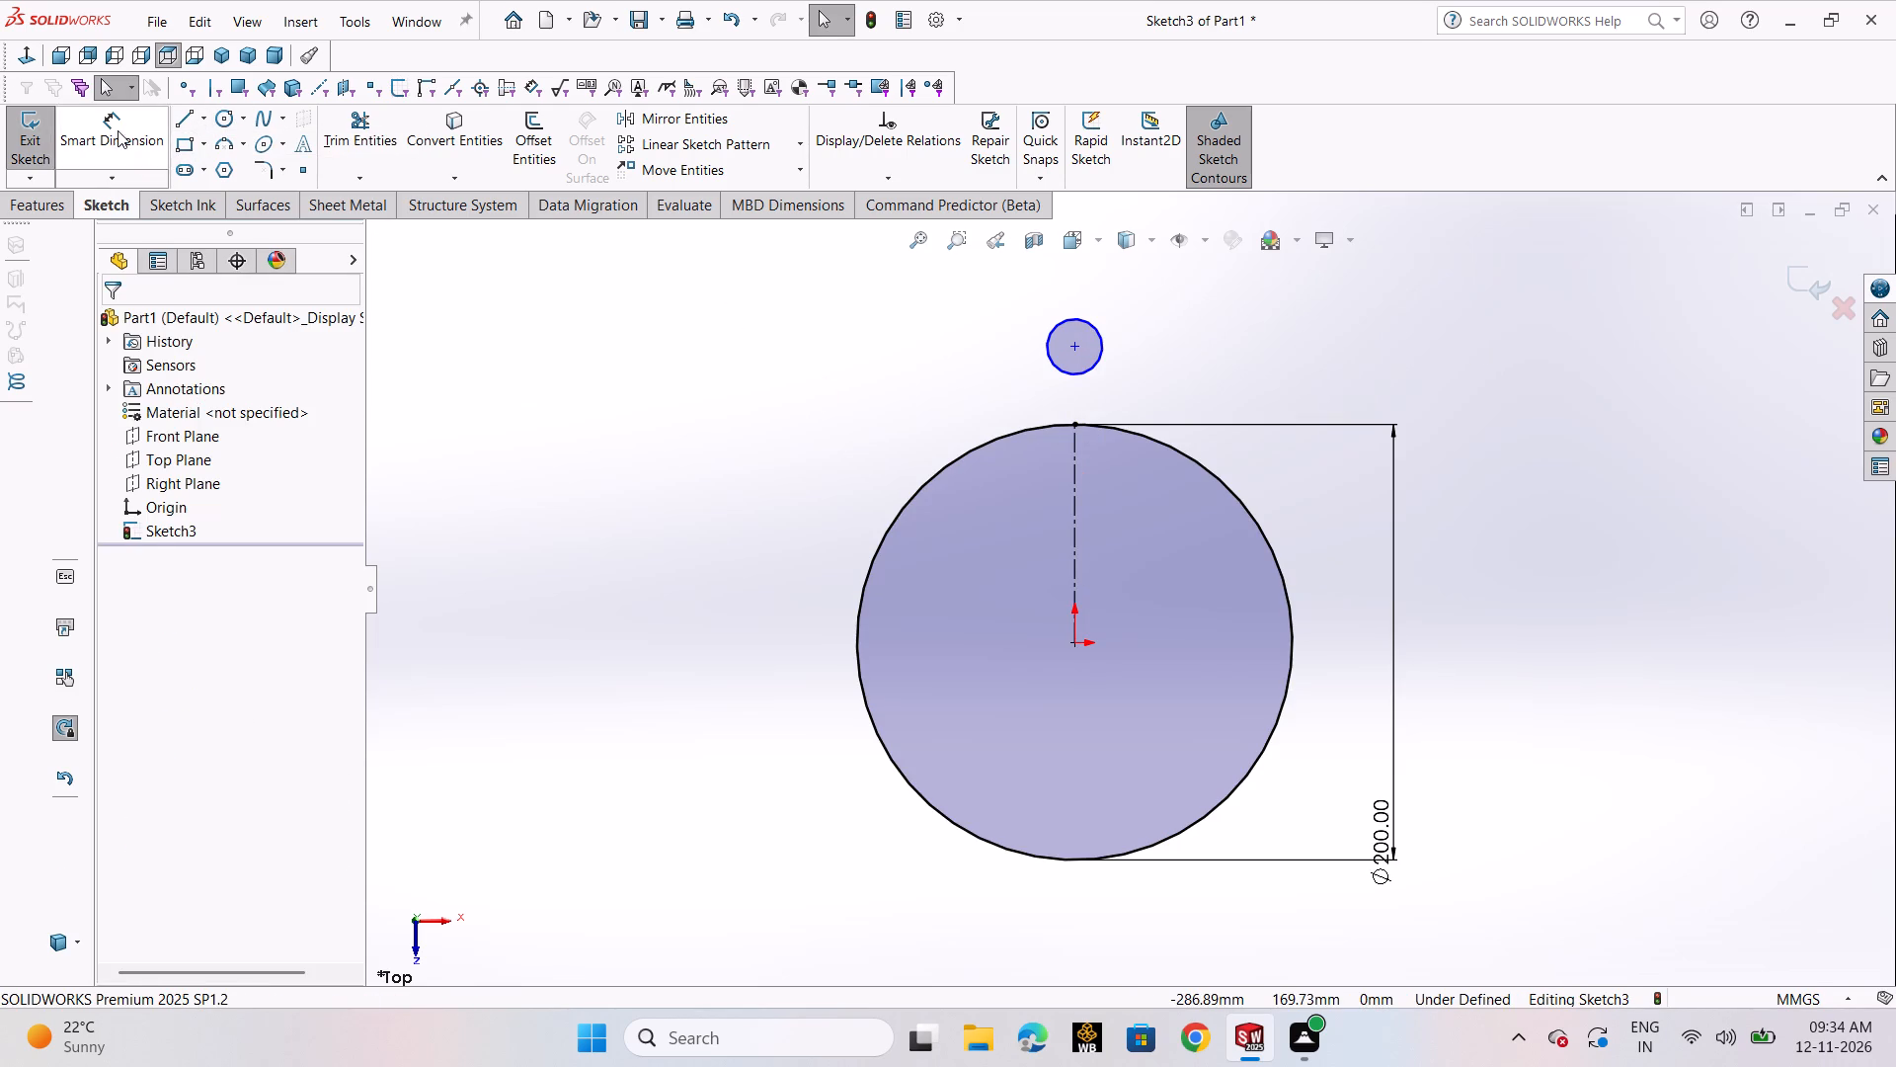
{"action": "left_click", "coordinate": [1075, 424]}
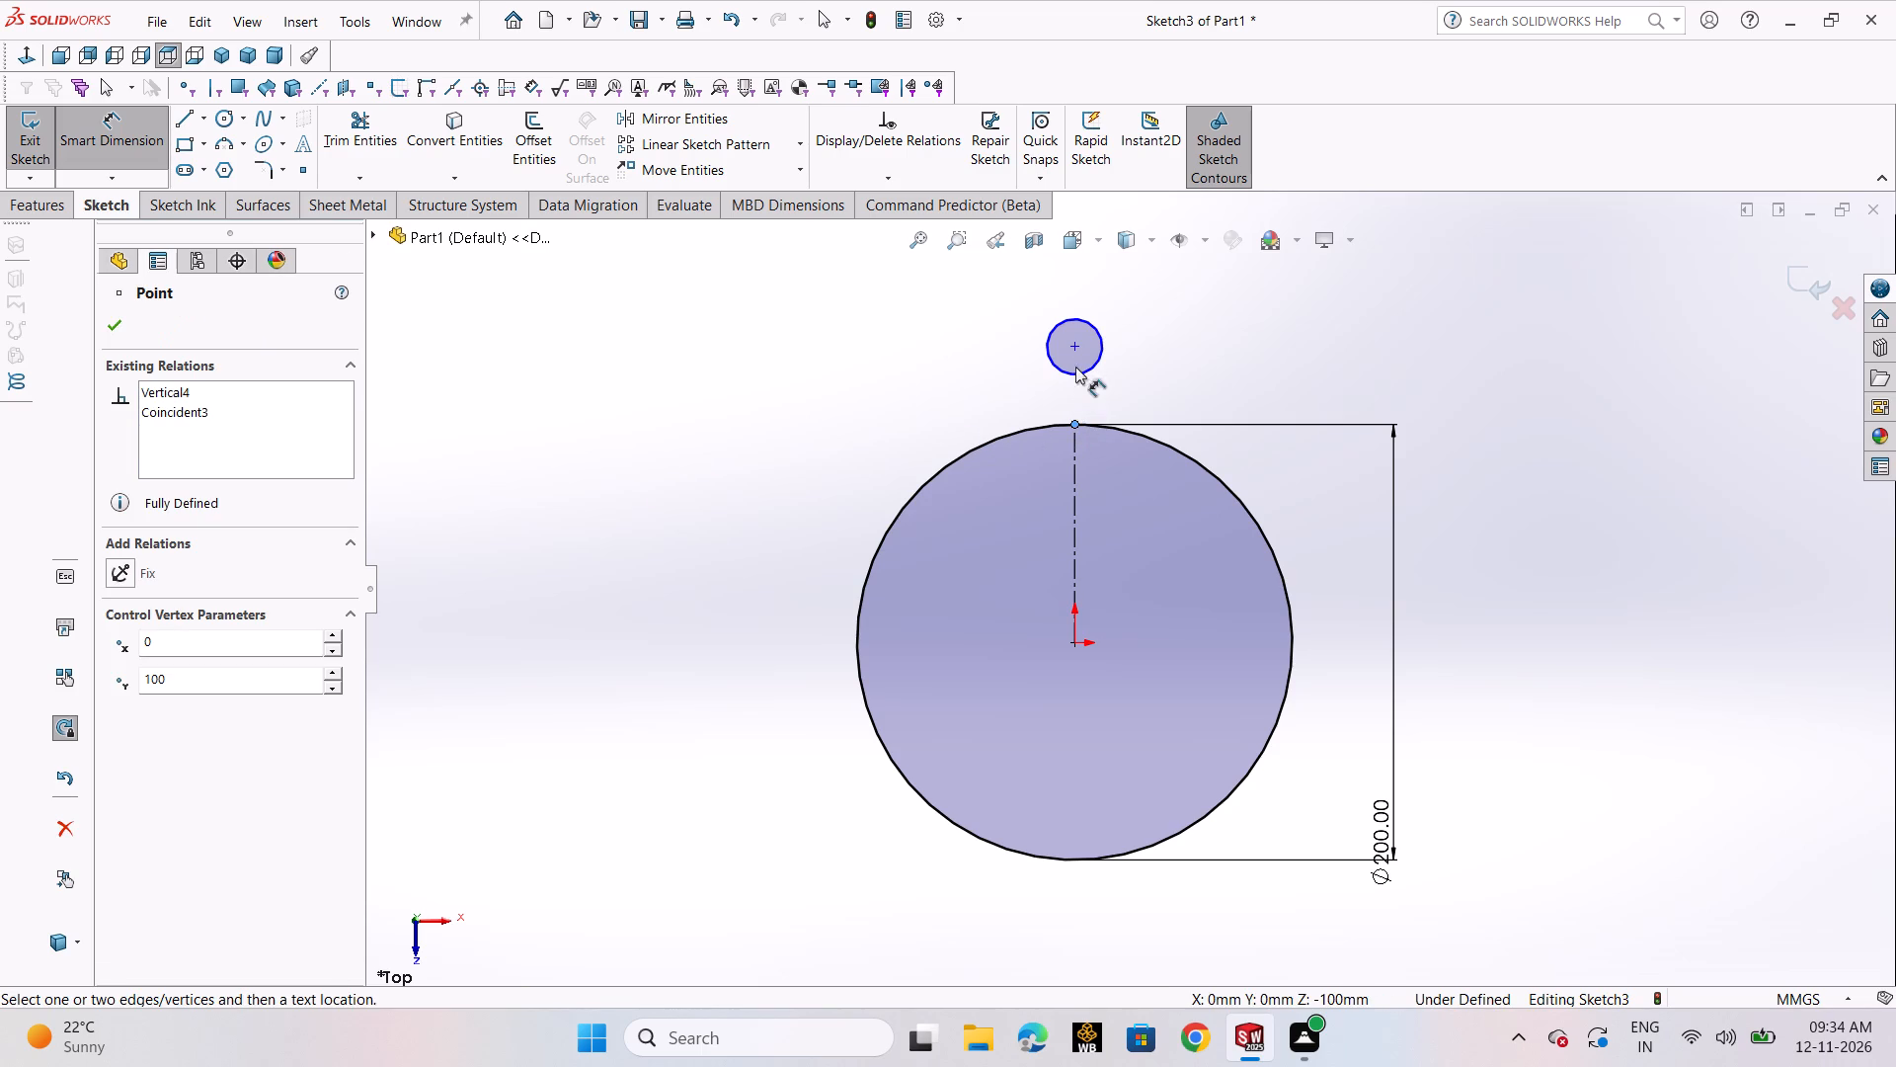
{"action": "left_click", "coordinate": [1075, 343]}
{"action": "left_click", "coordinate": [1471, 374]}
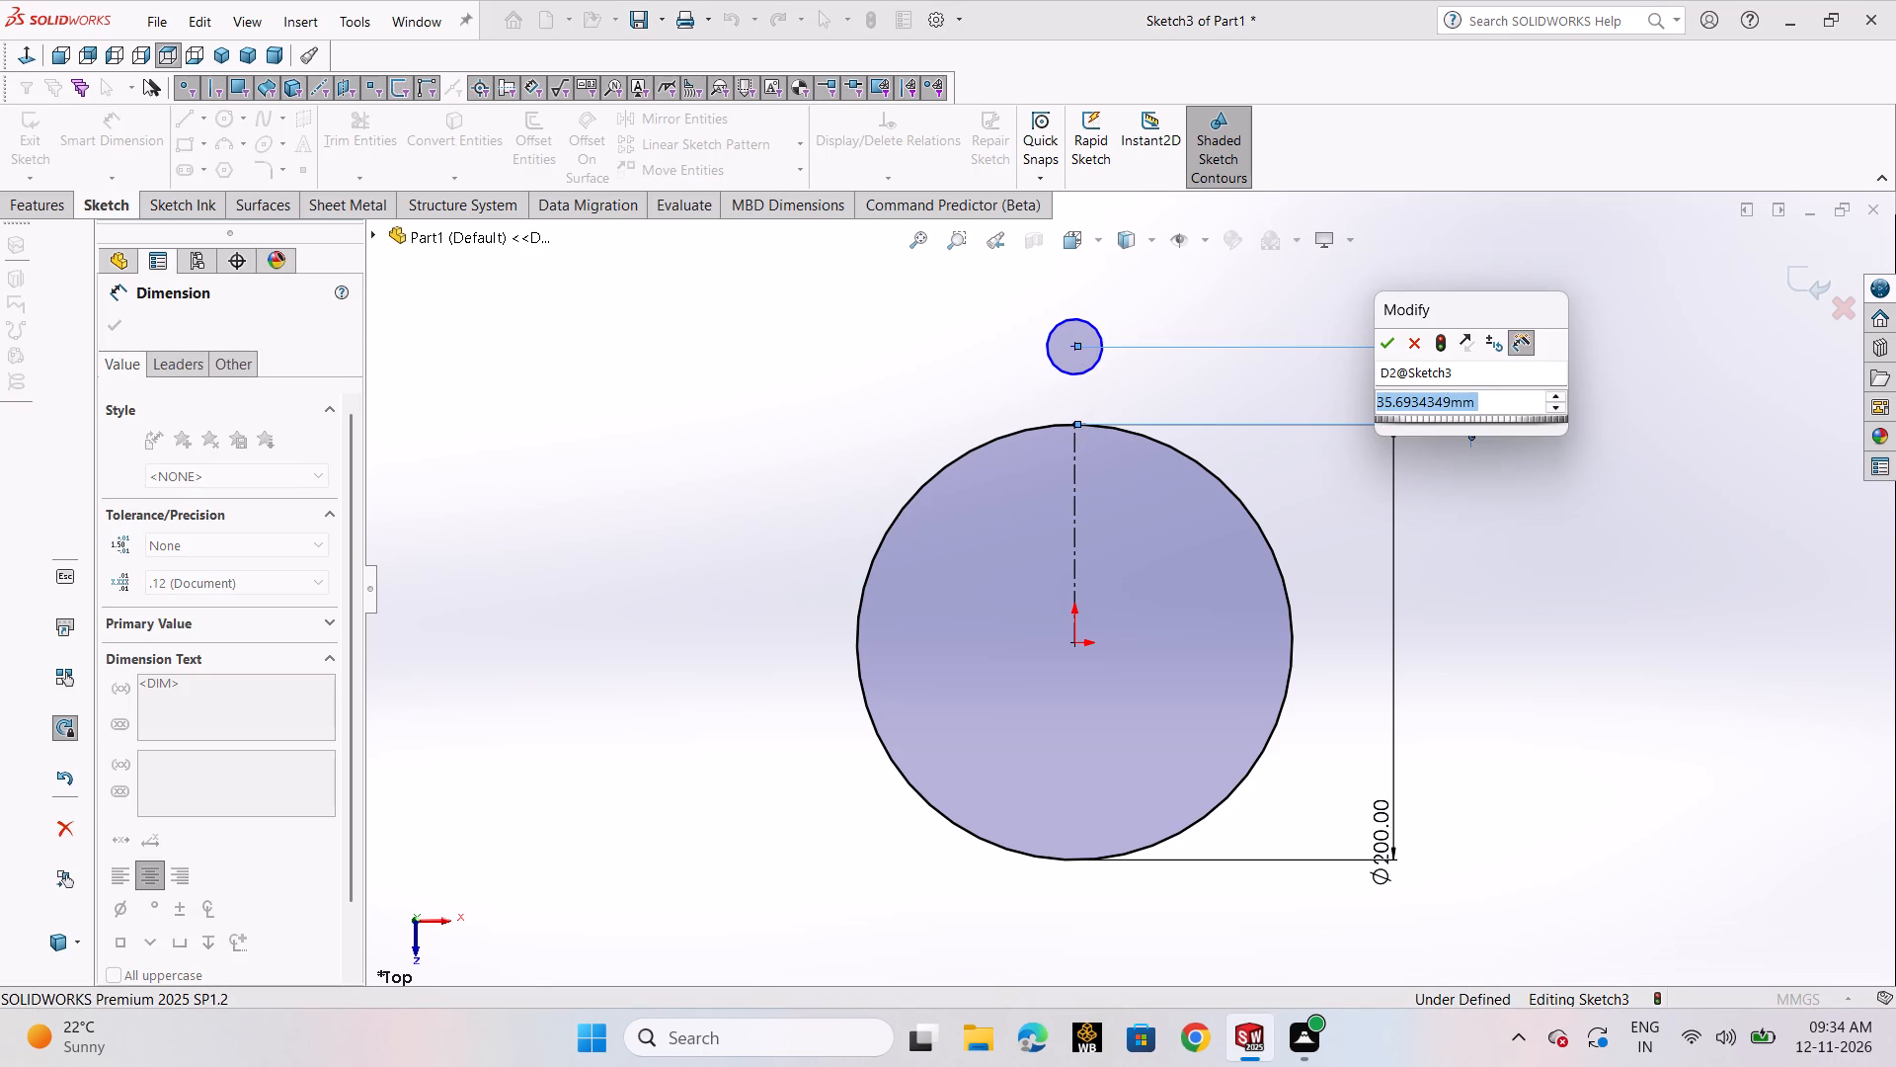
{"action": "type", "text": "20"}
{"action": "key", "text": "Return"}
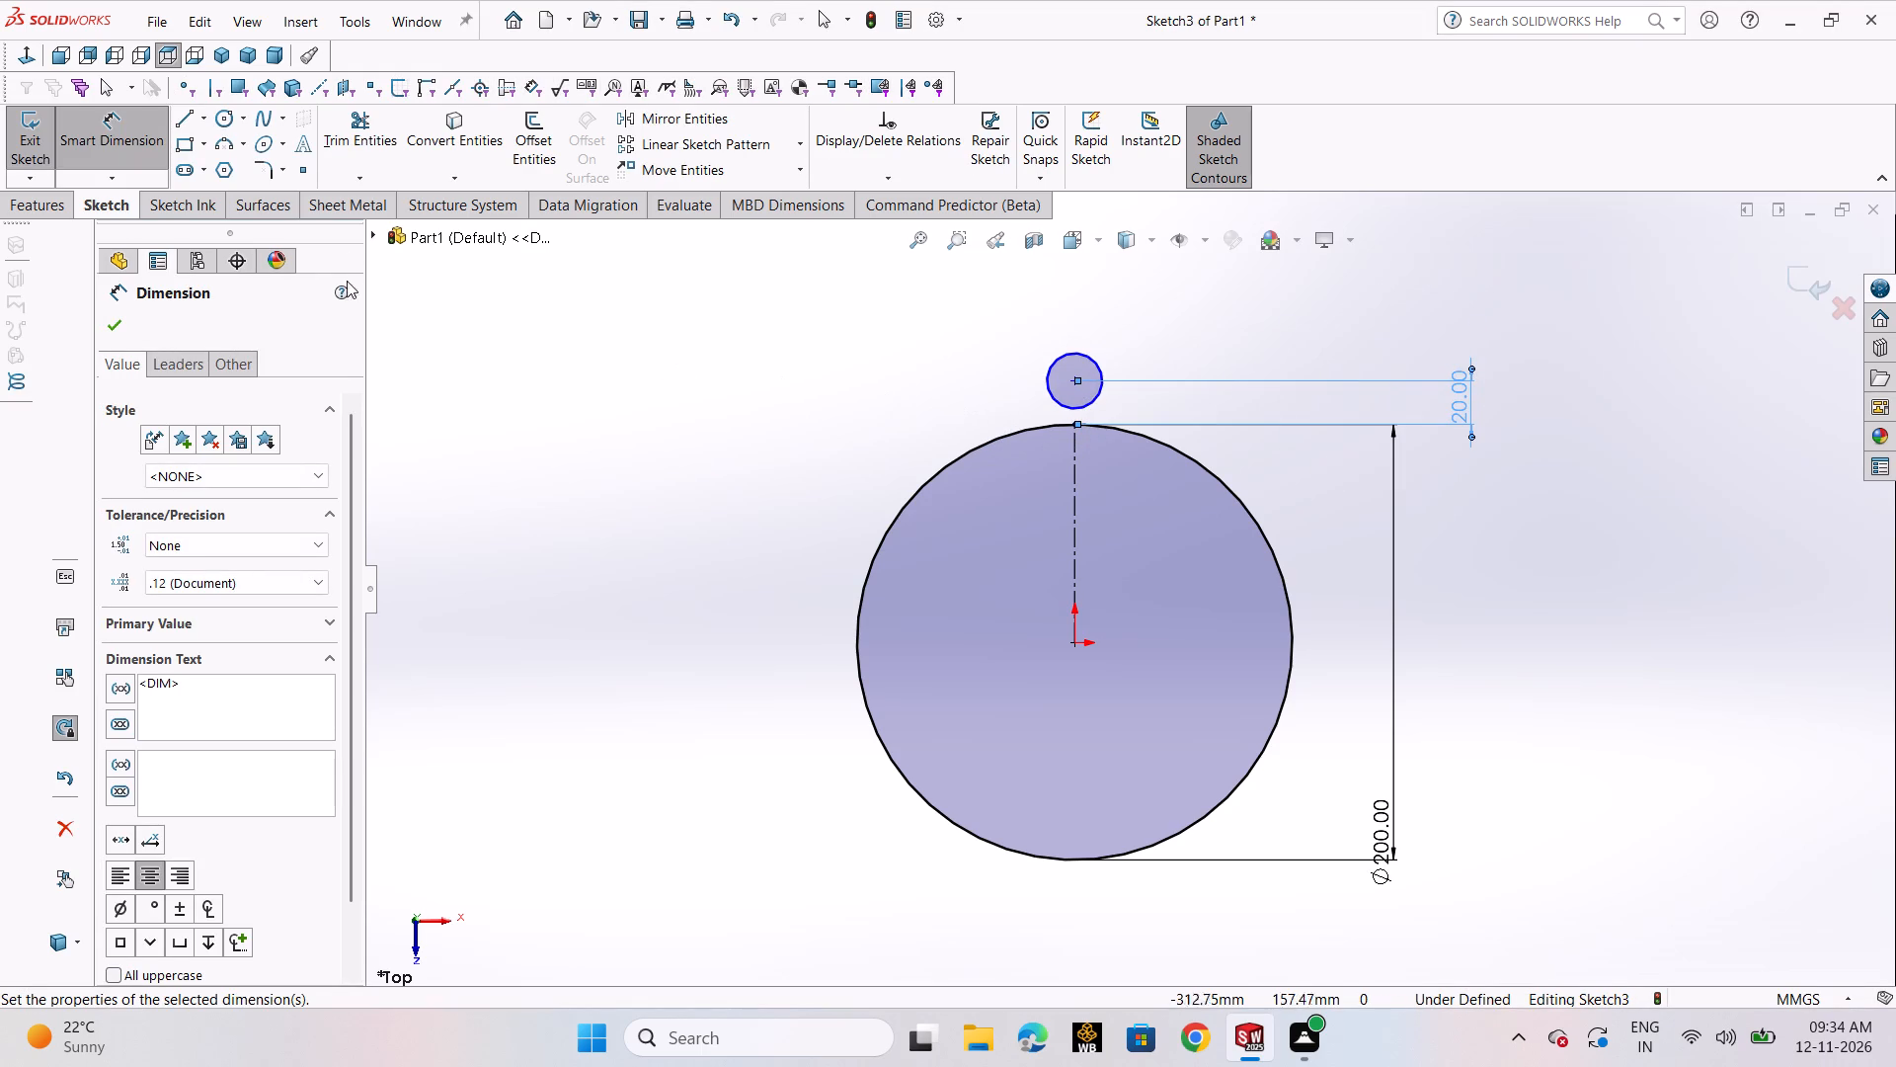
{"action": "left_click", "coordinate": [107, 313]}
Dimension the small circle's diameter and set it to 16 mm.
{"action": "left_click", "coordinate": [135, 154]}
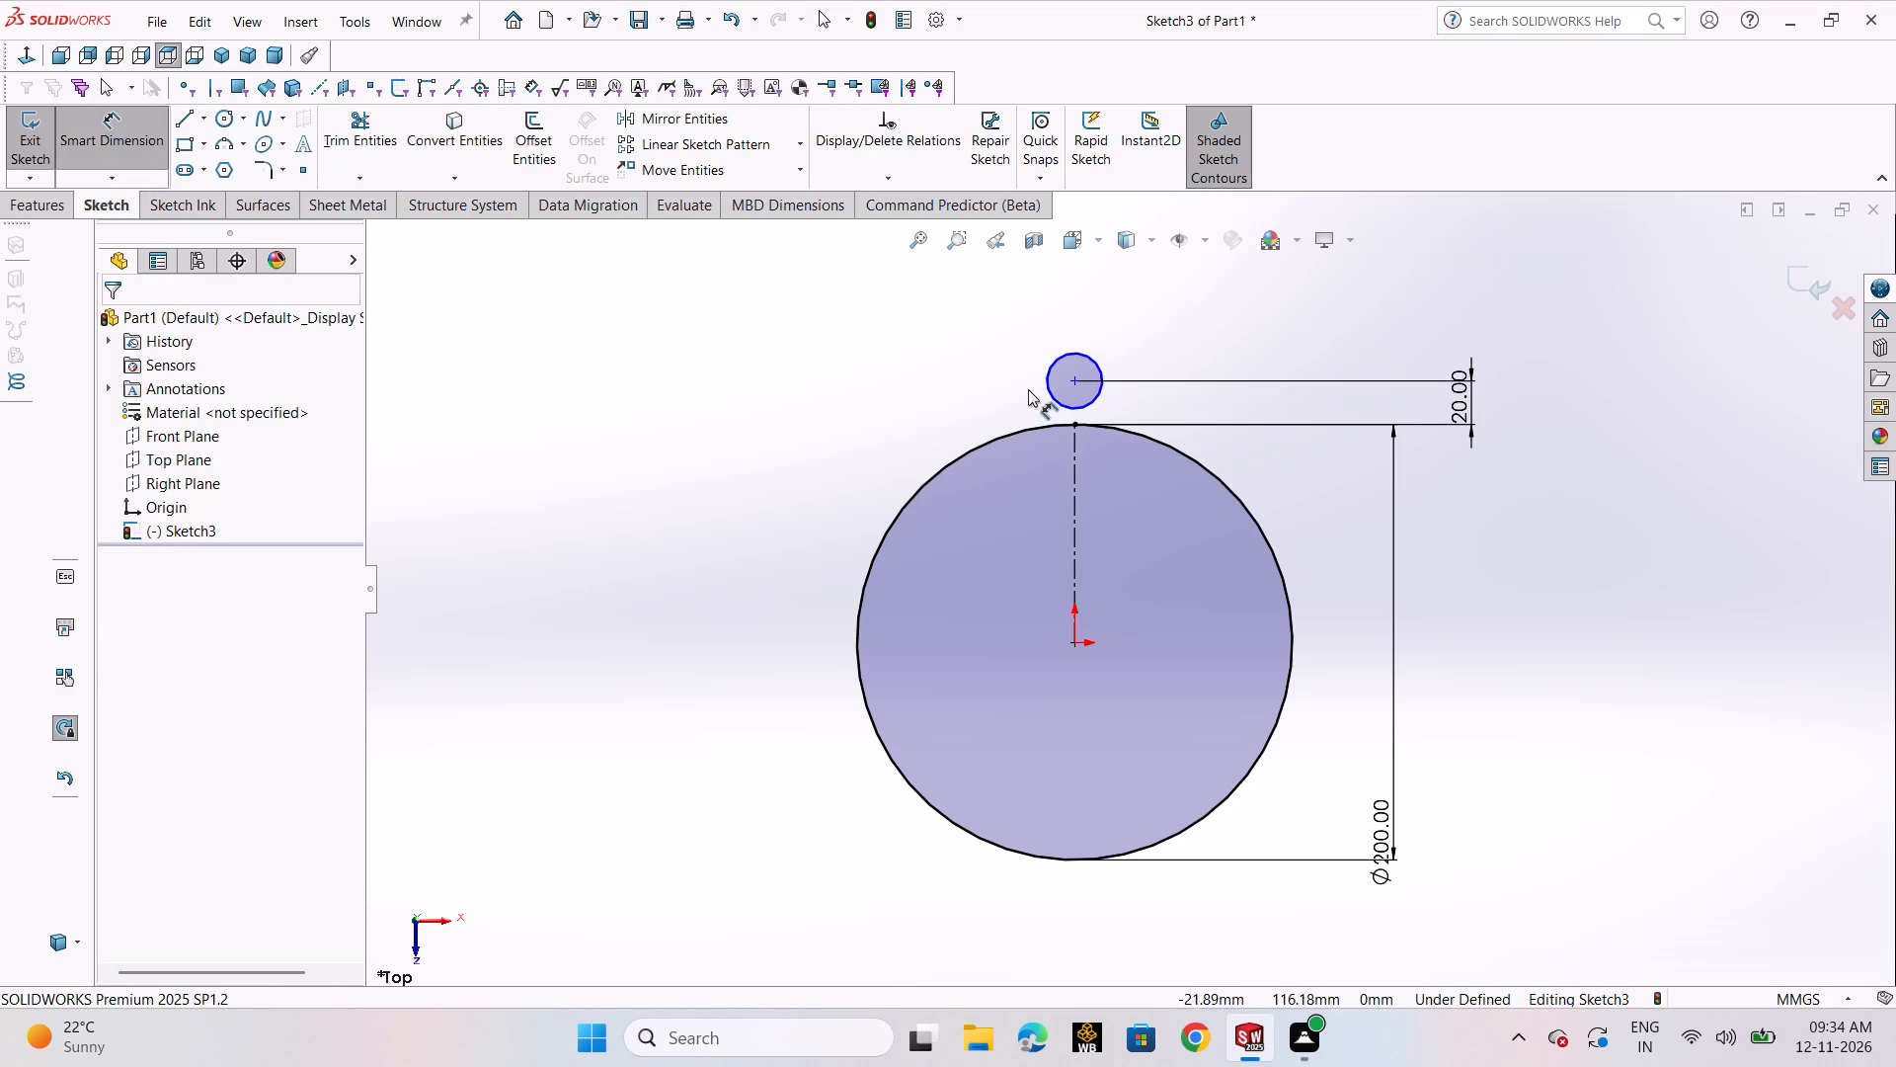
{"action": "left_click", "coordinate": [1046, 377]}
{"action": "left_click", "coordinate": [864, 378]}
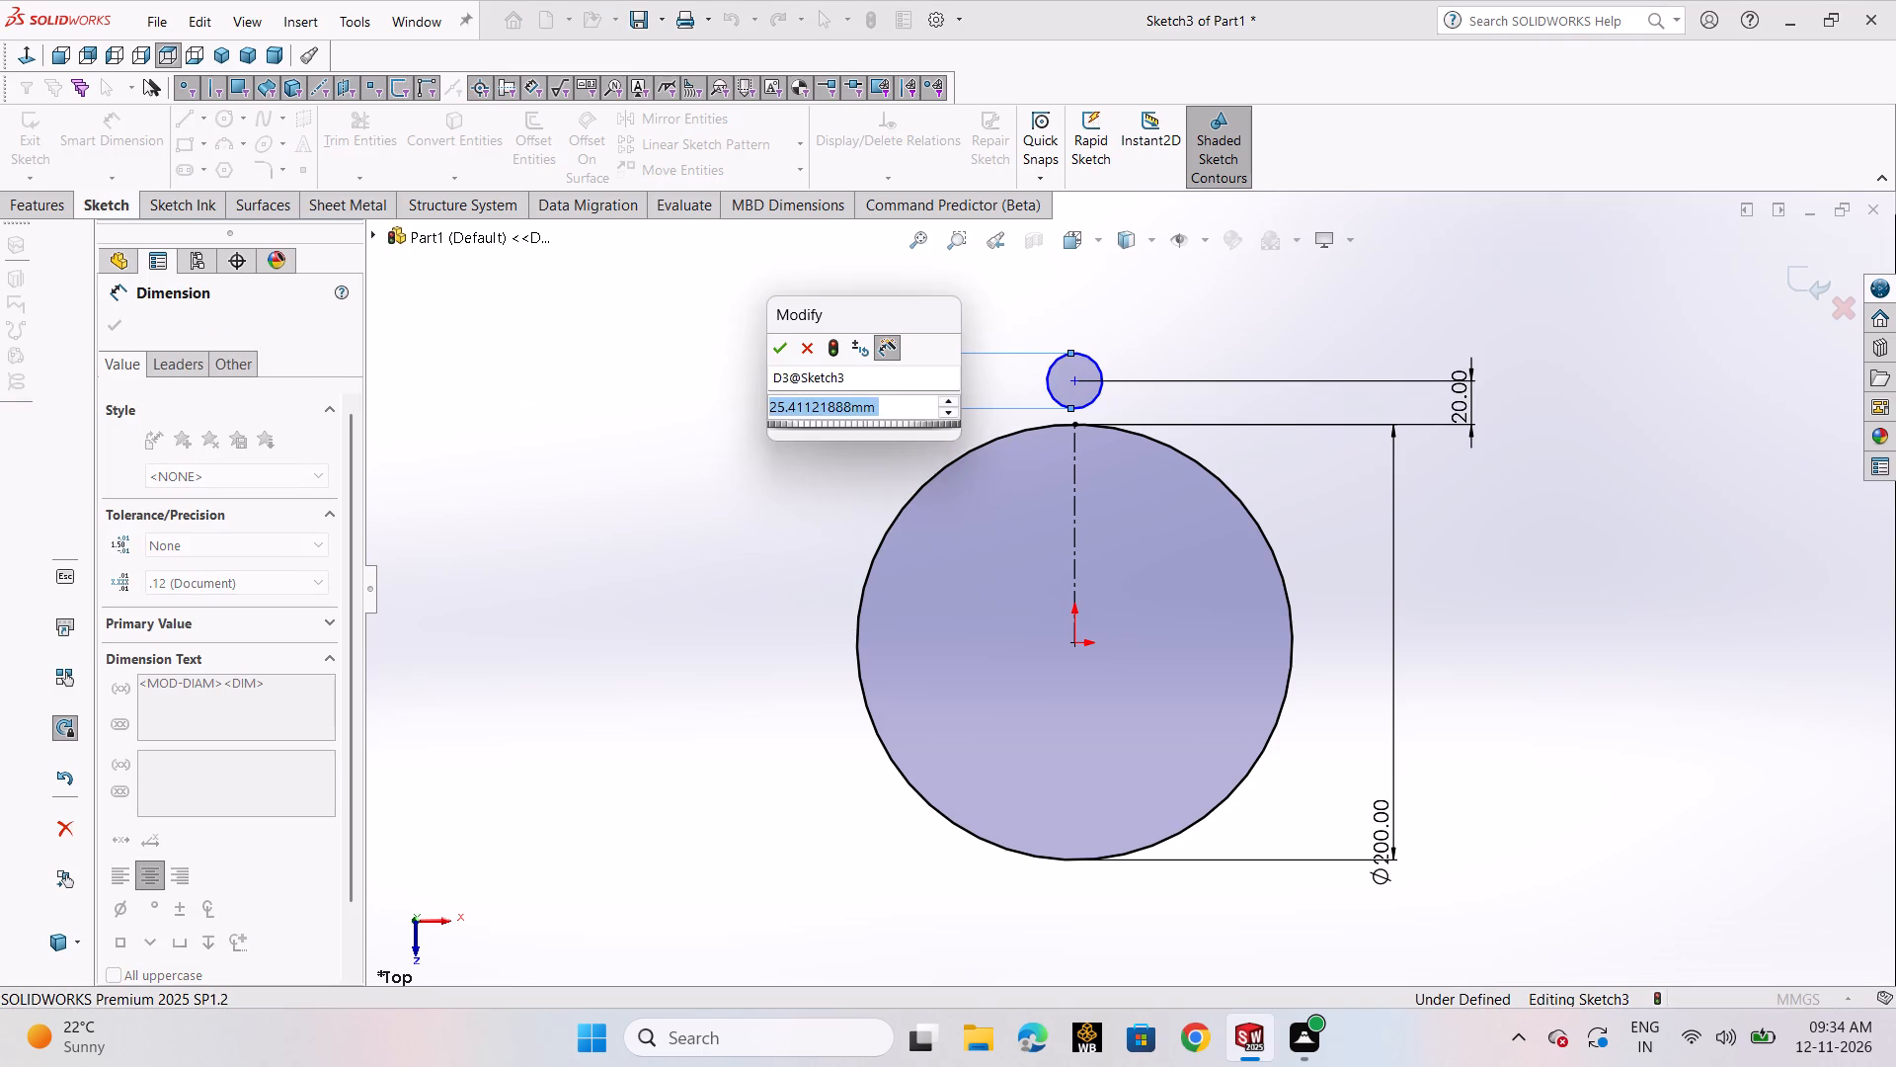
{"action": "type", "text": "16"}
{"action": "key", "text": "Return"}
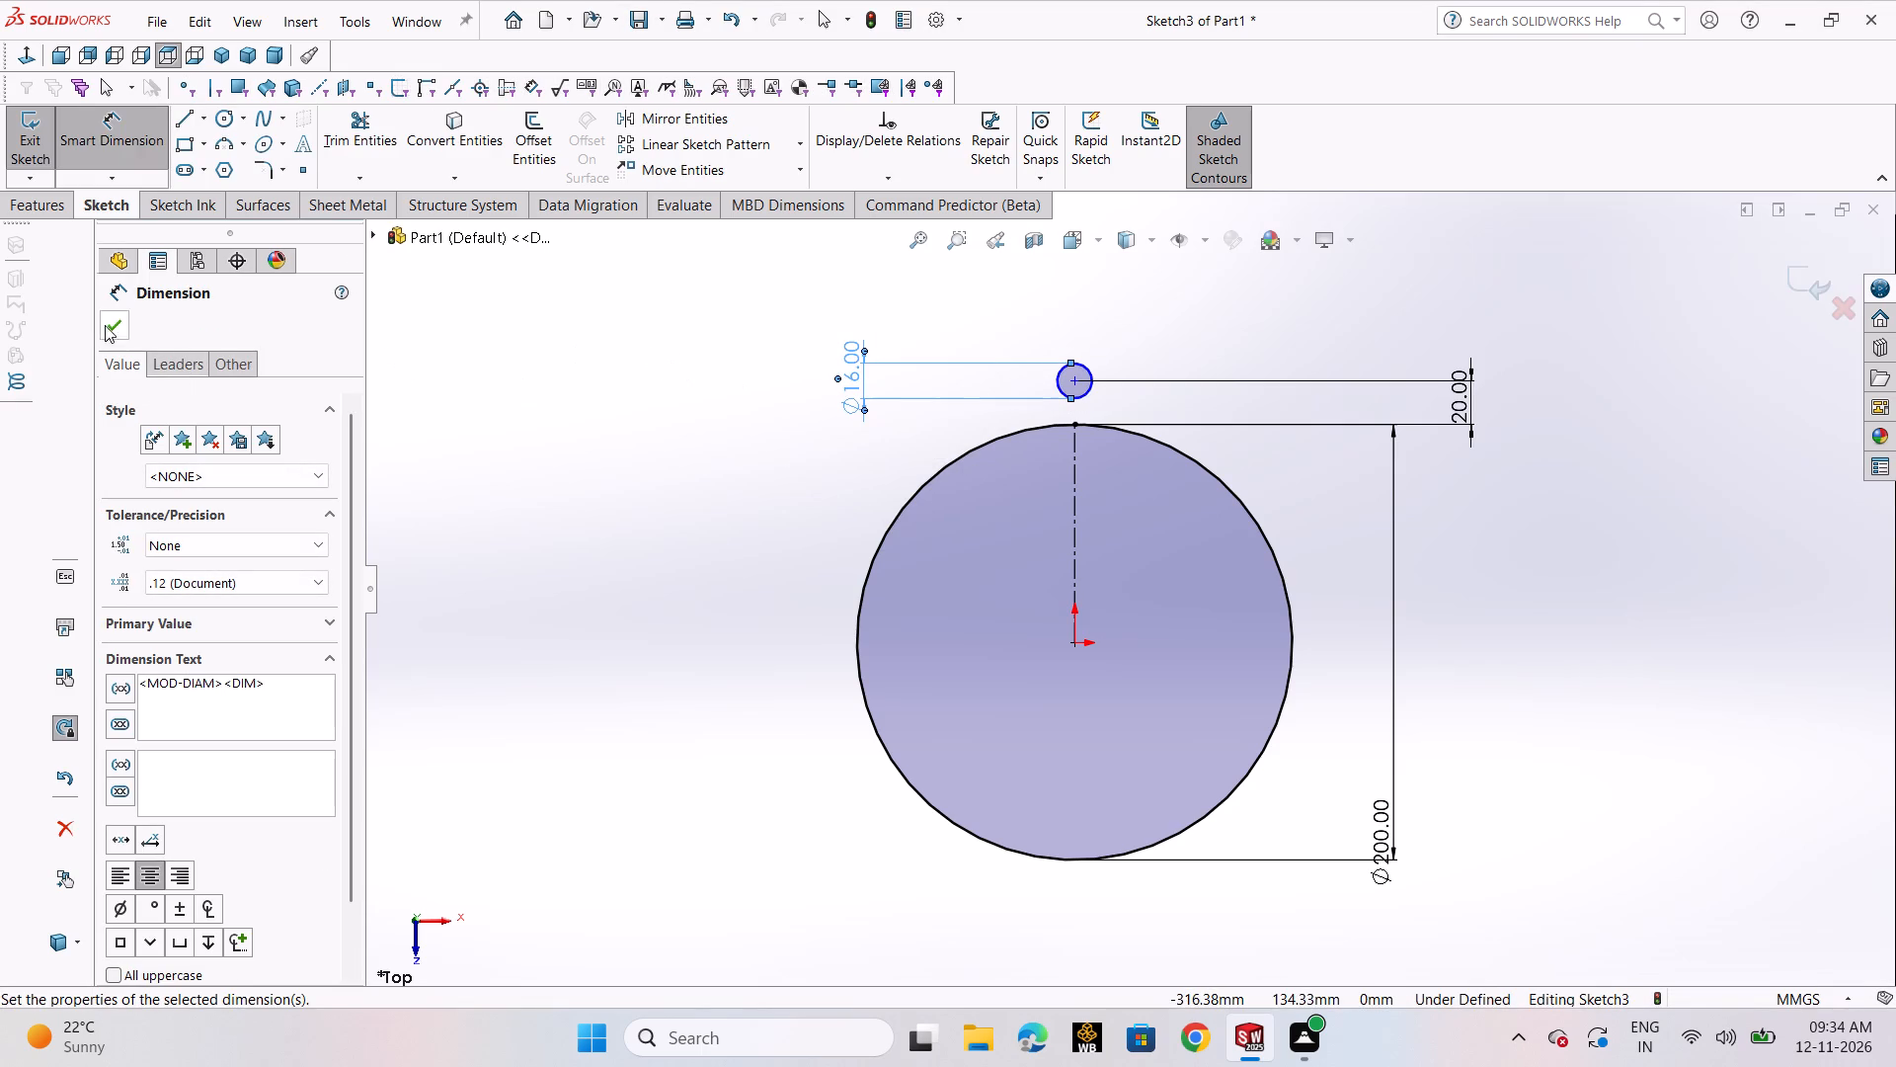
{"action": "left_click", "coordinate": [107, 322]}
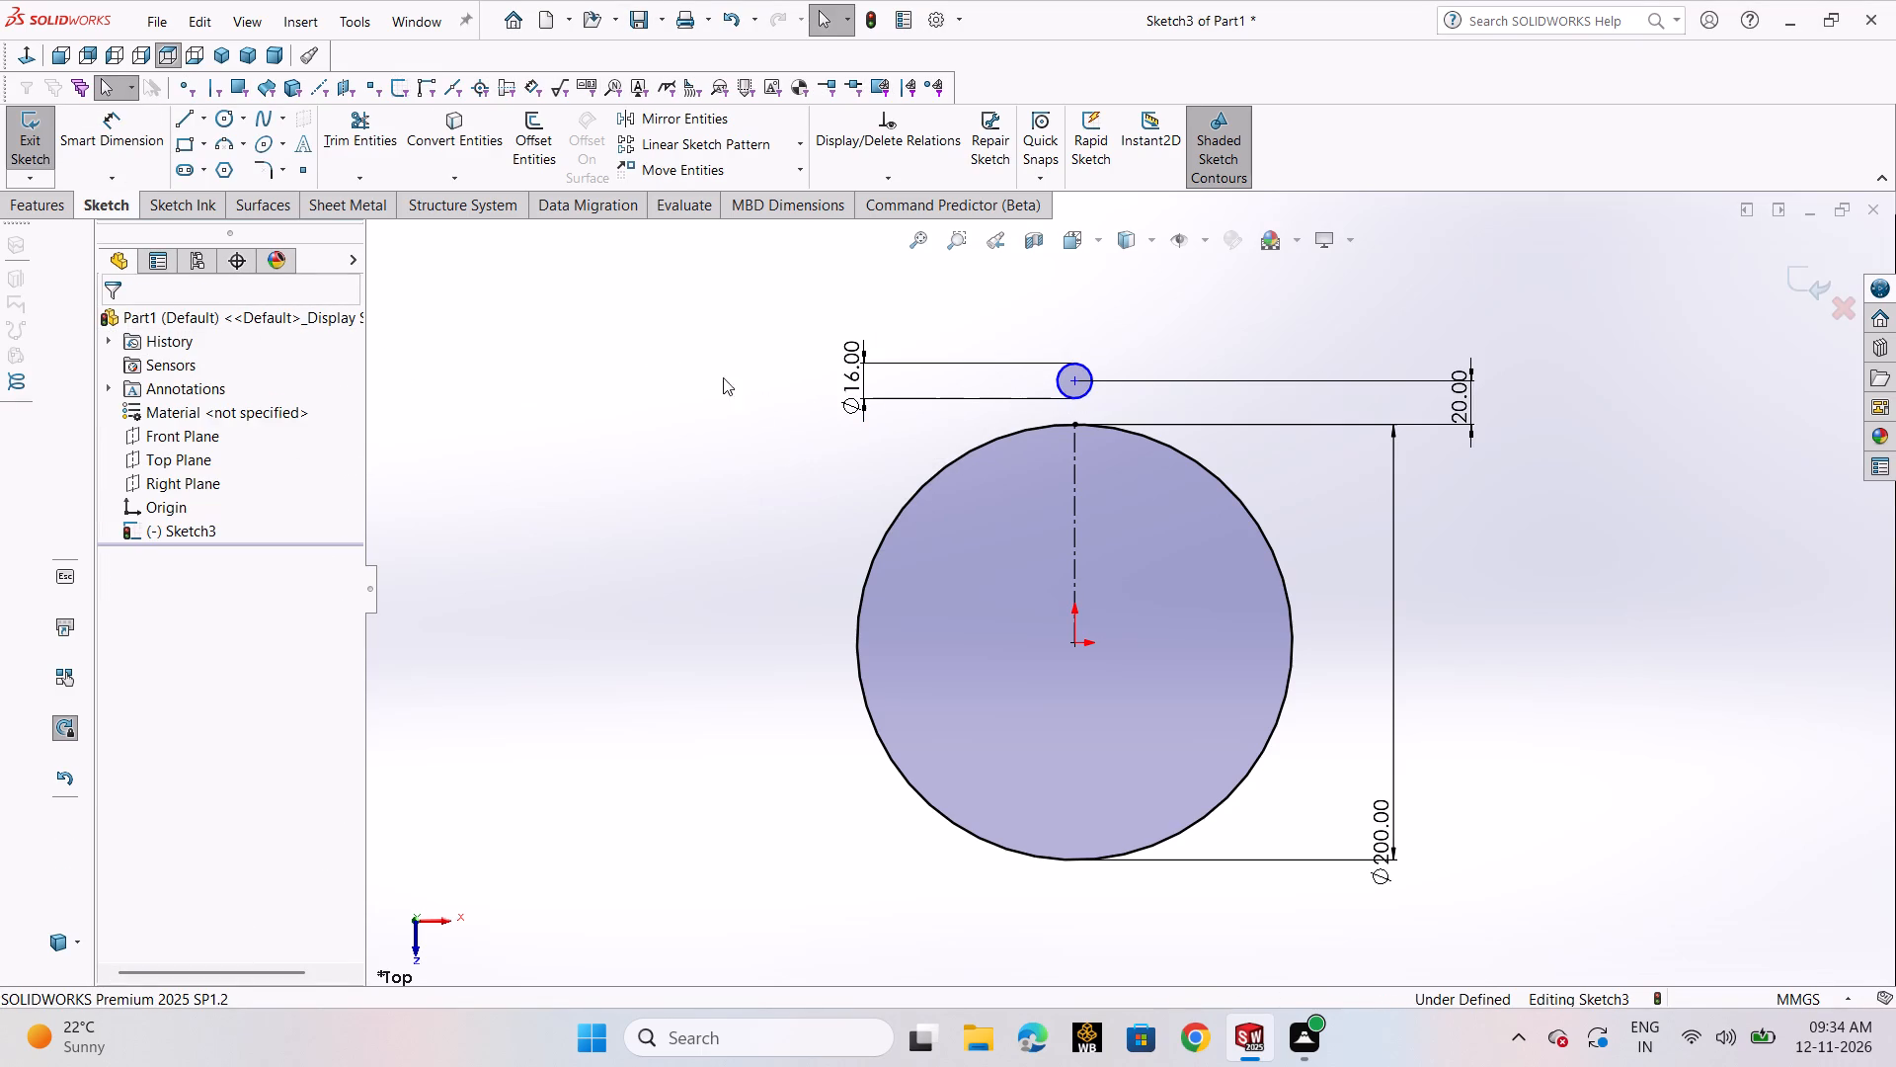
Sketch a concentric circle of about 3.4 mm radius inside the 16 mm circle.
{"action": "left_click", "coordinate": [217, 115]}
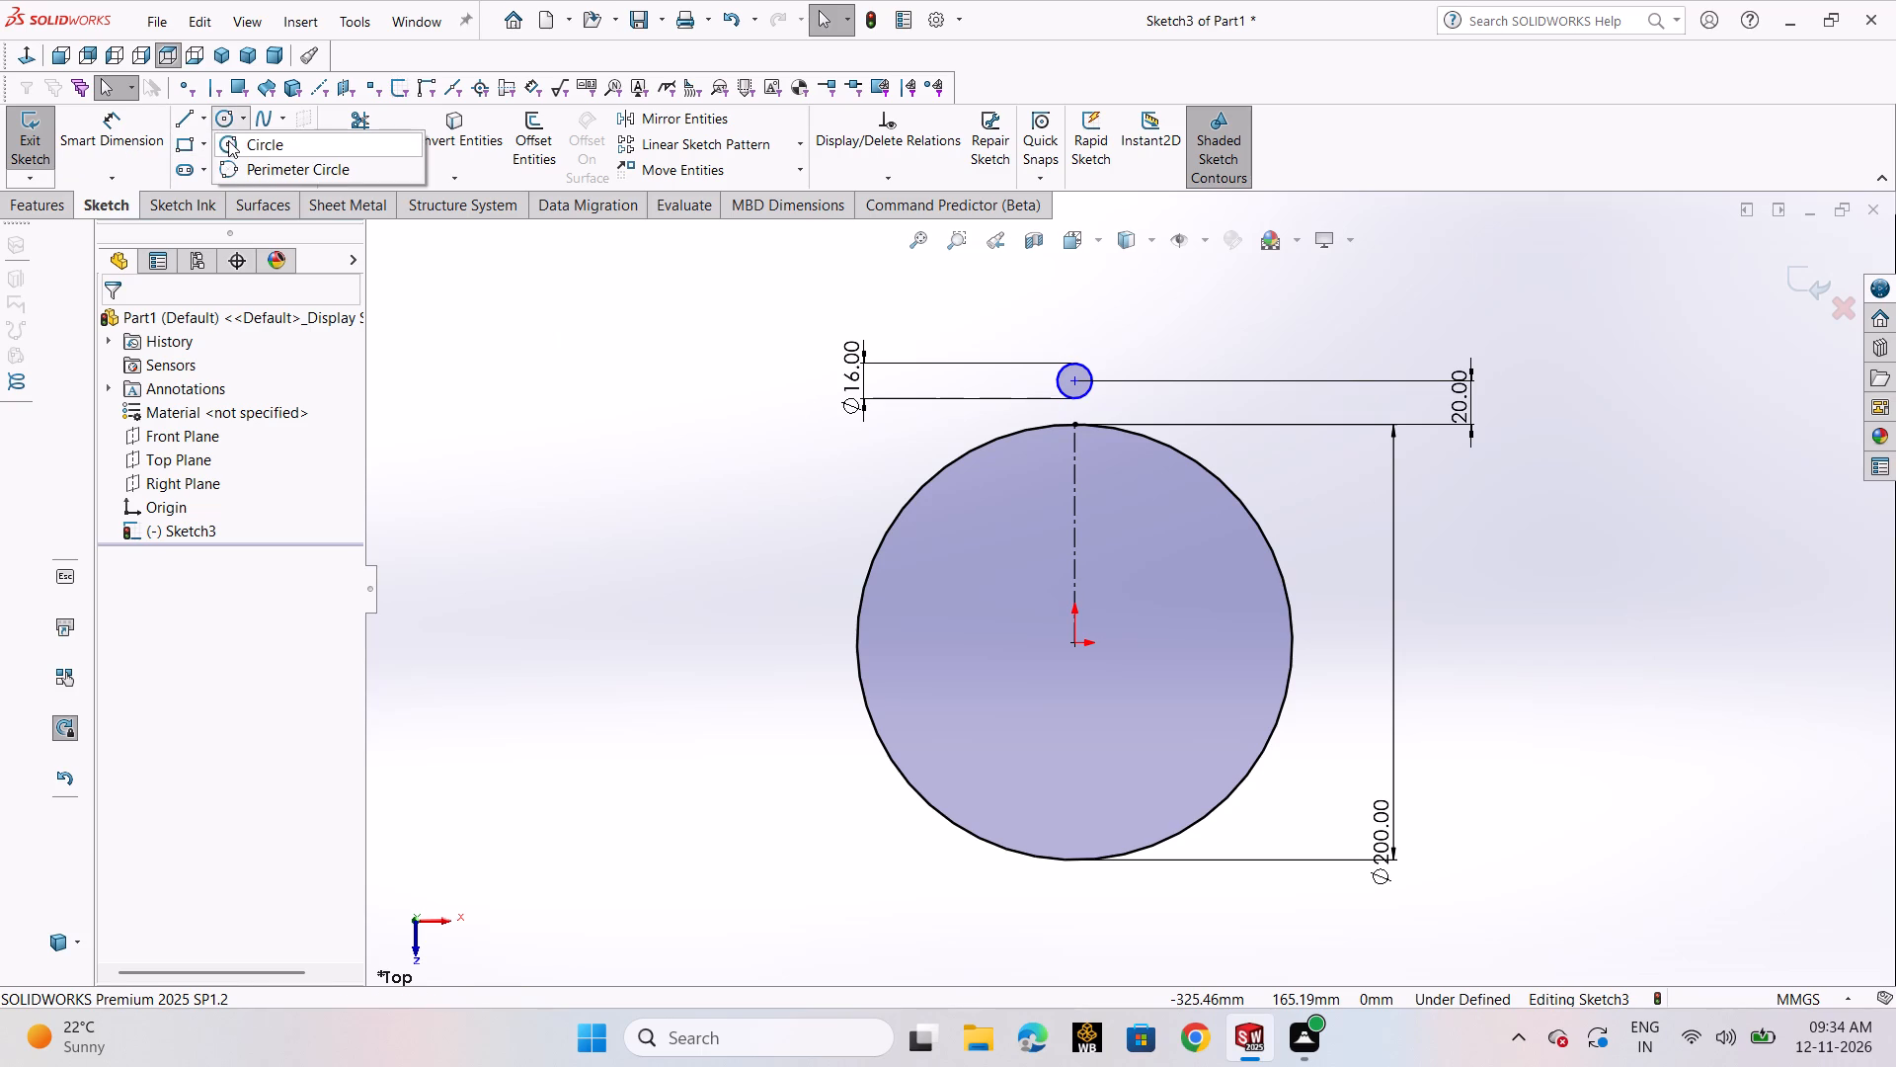
{"action": "left_click", "coordinate": [230, 140]}
{"action": "scroll", "coordinate": [1195, 425], "scroll_direction": "down", "scroll_amount": 4}
{"action": "scroll", "coordinate": [1014, 386], "scroll_direction": "down", "scroll_amount": 2}
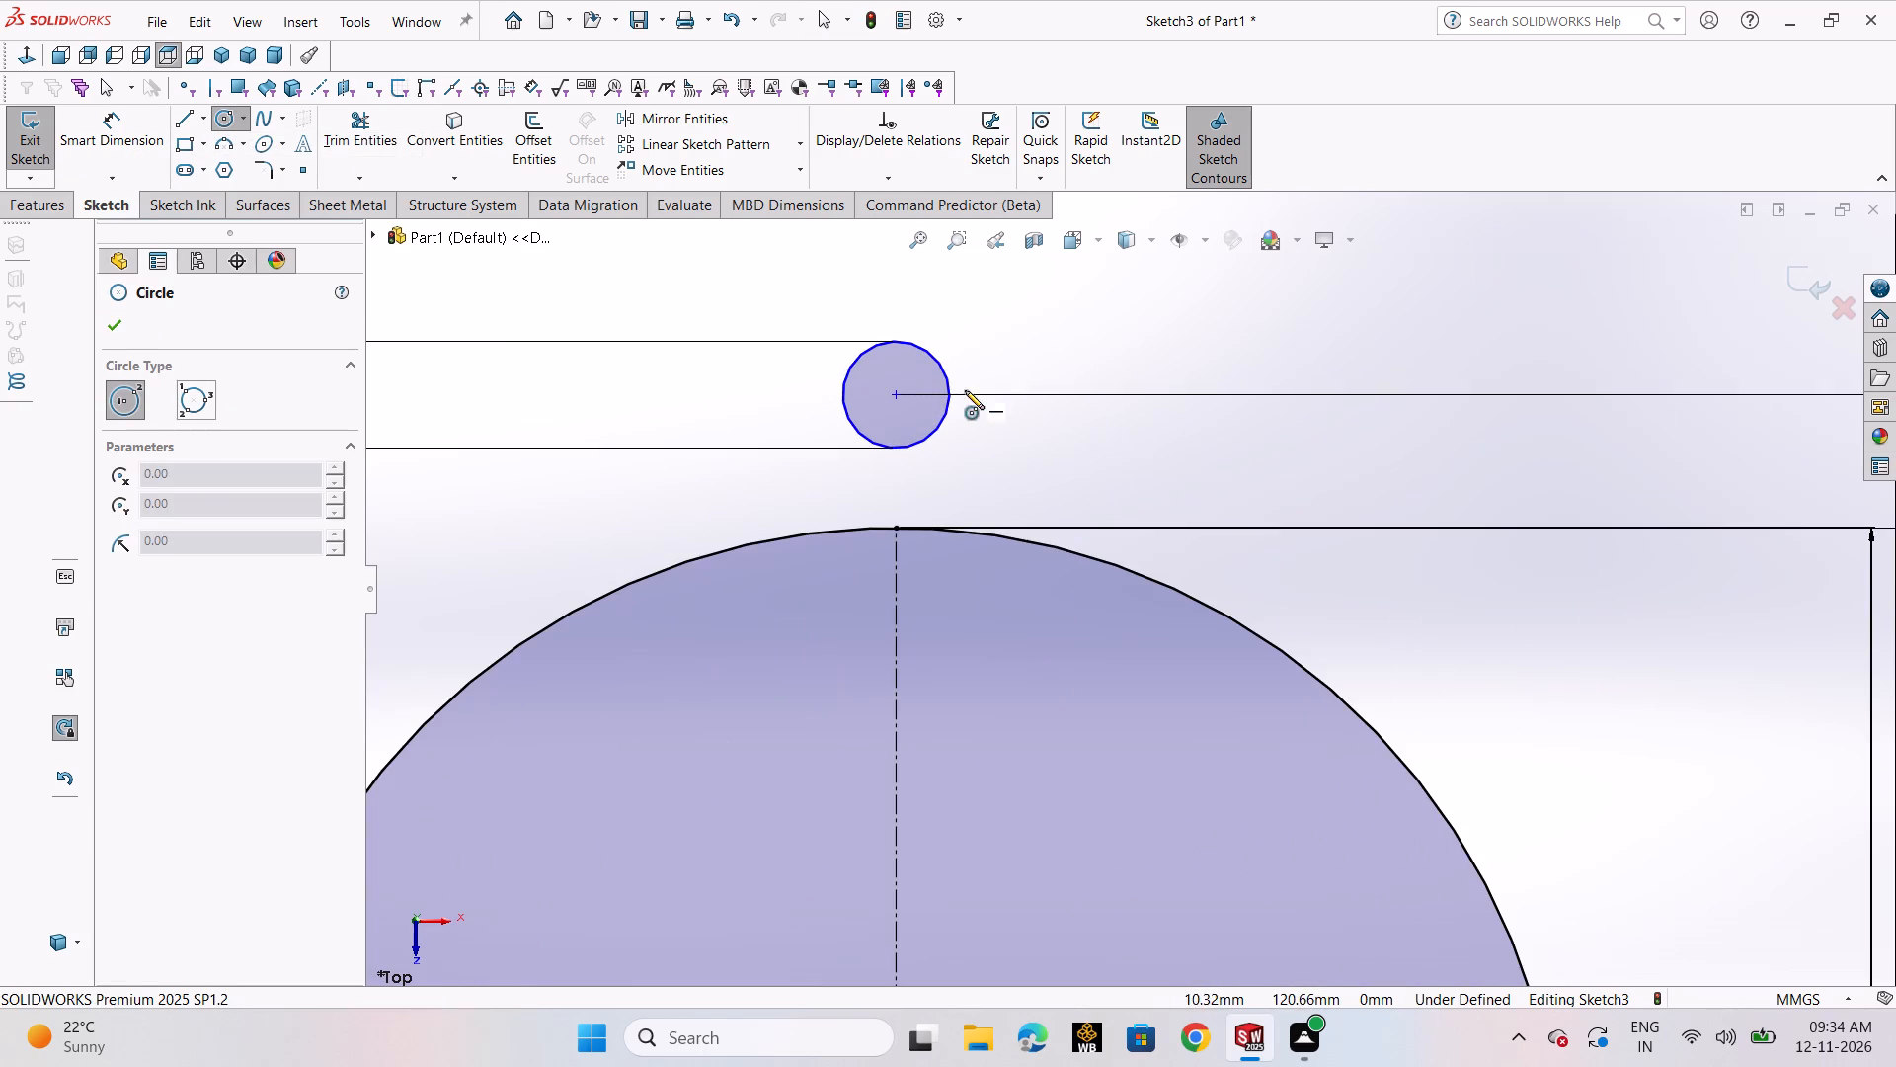
{"action": "left_click", "coordinate": [900, 394]}
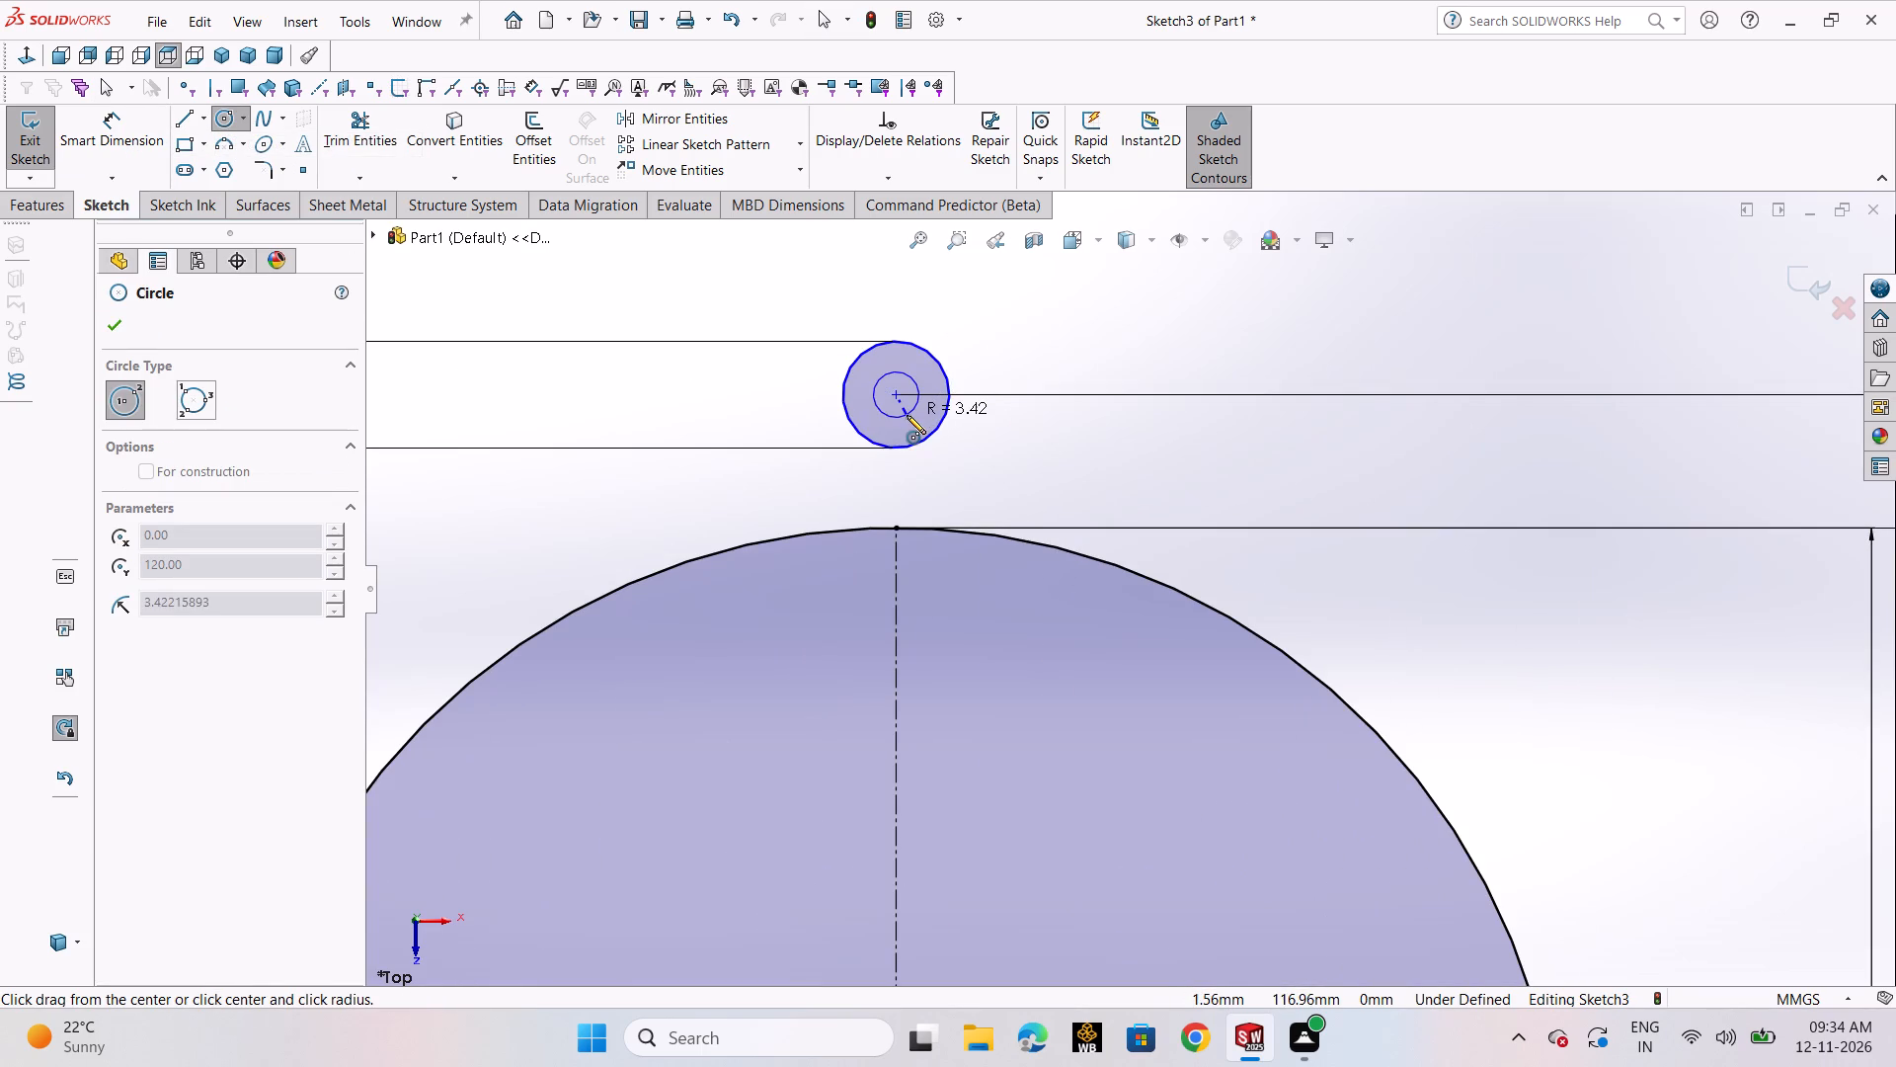
{"action": "left_click", "coordinate": [907, 415]}
{"action": "right_click", "coordinate": [907, 415]}
{"action": "left_click", "coordinate": [943, 435]}
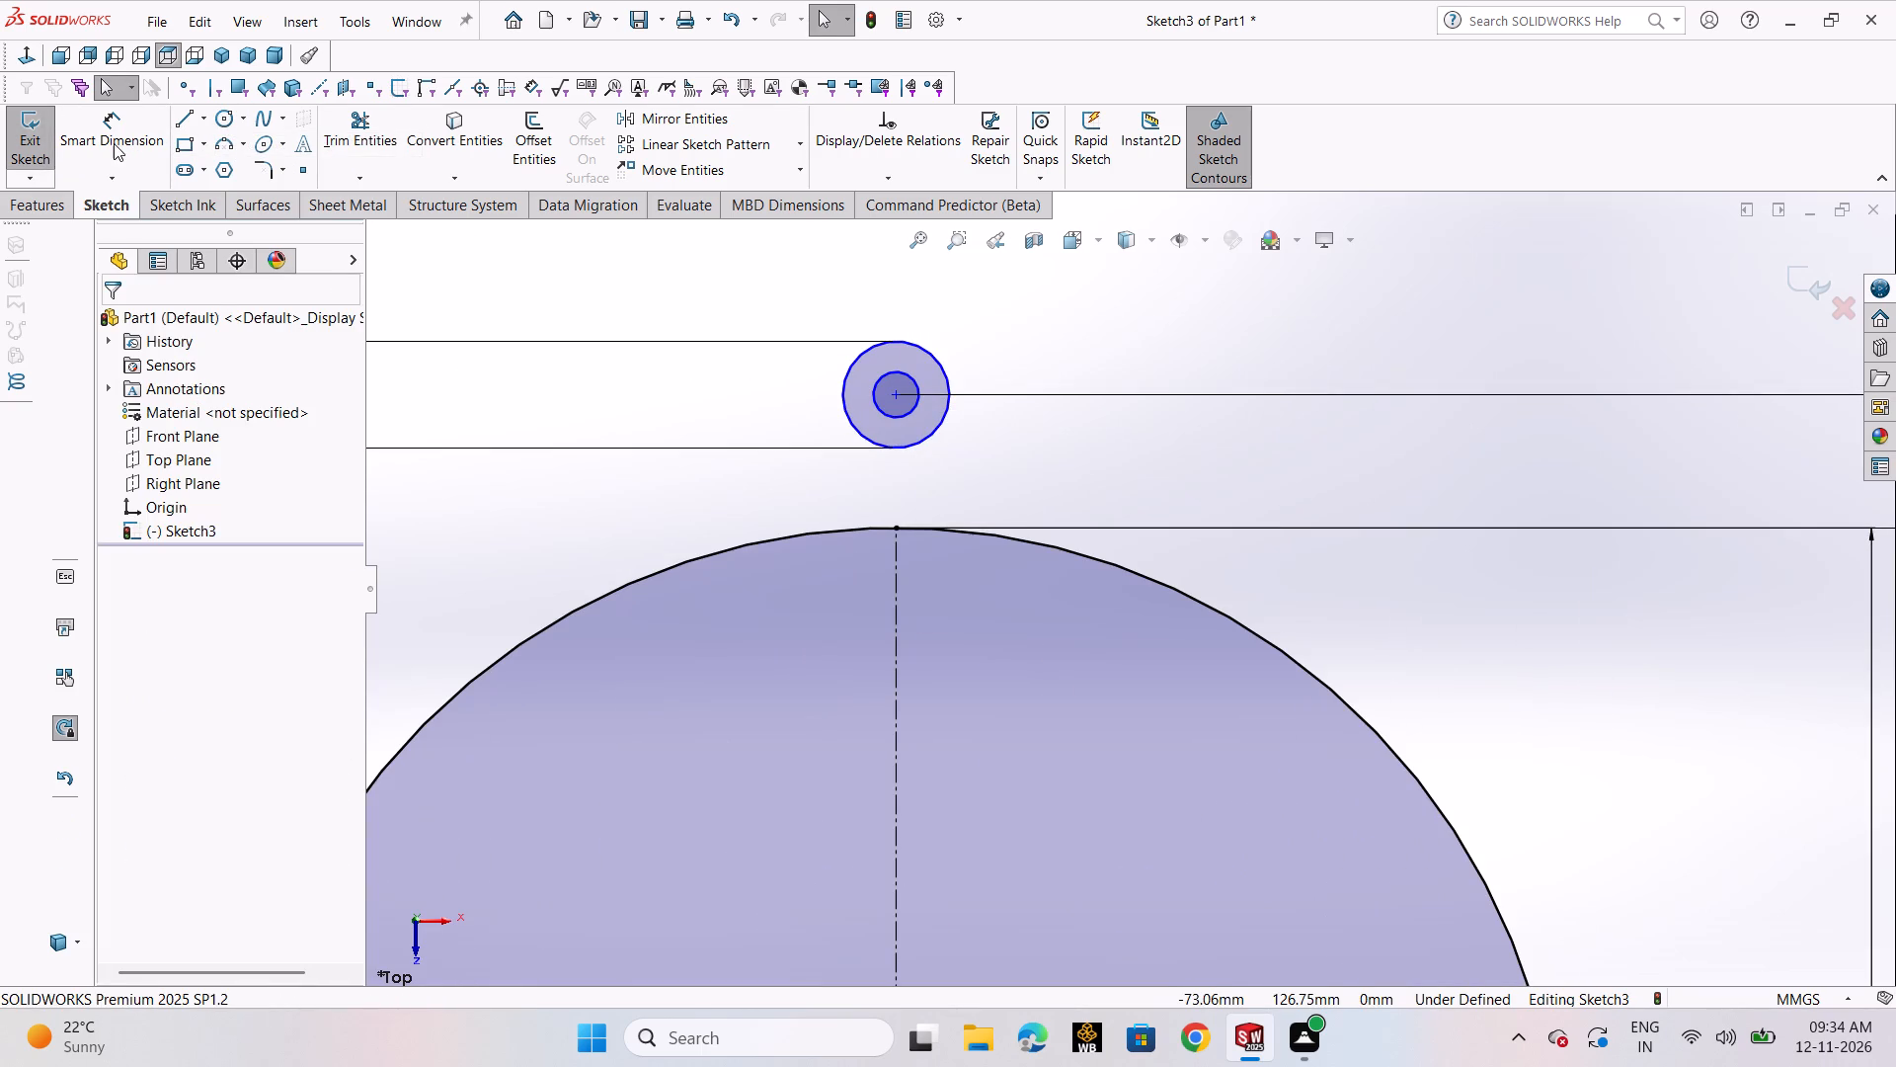
Dimension the inner concentric circle's diameter and set it to 8 mm.
{"action": "left_click", "coordinate": [114, 143]}
{"action": "left_click", "coordinate": [878, 414]}
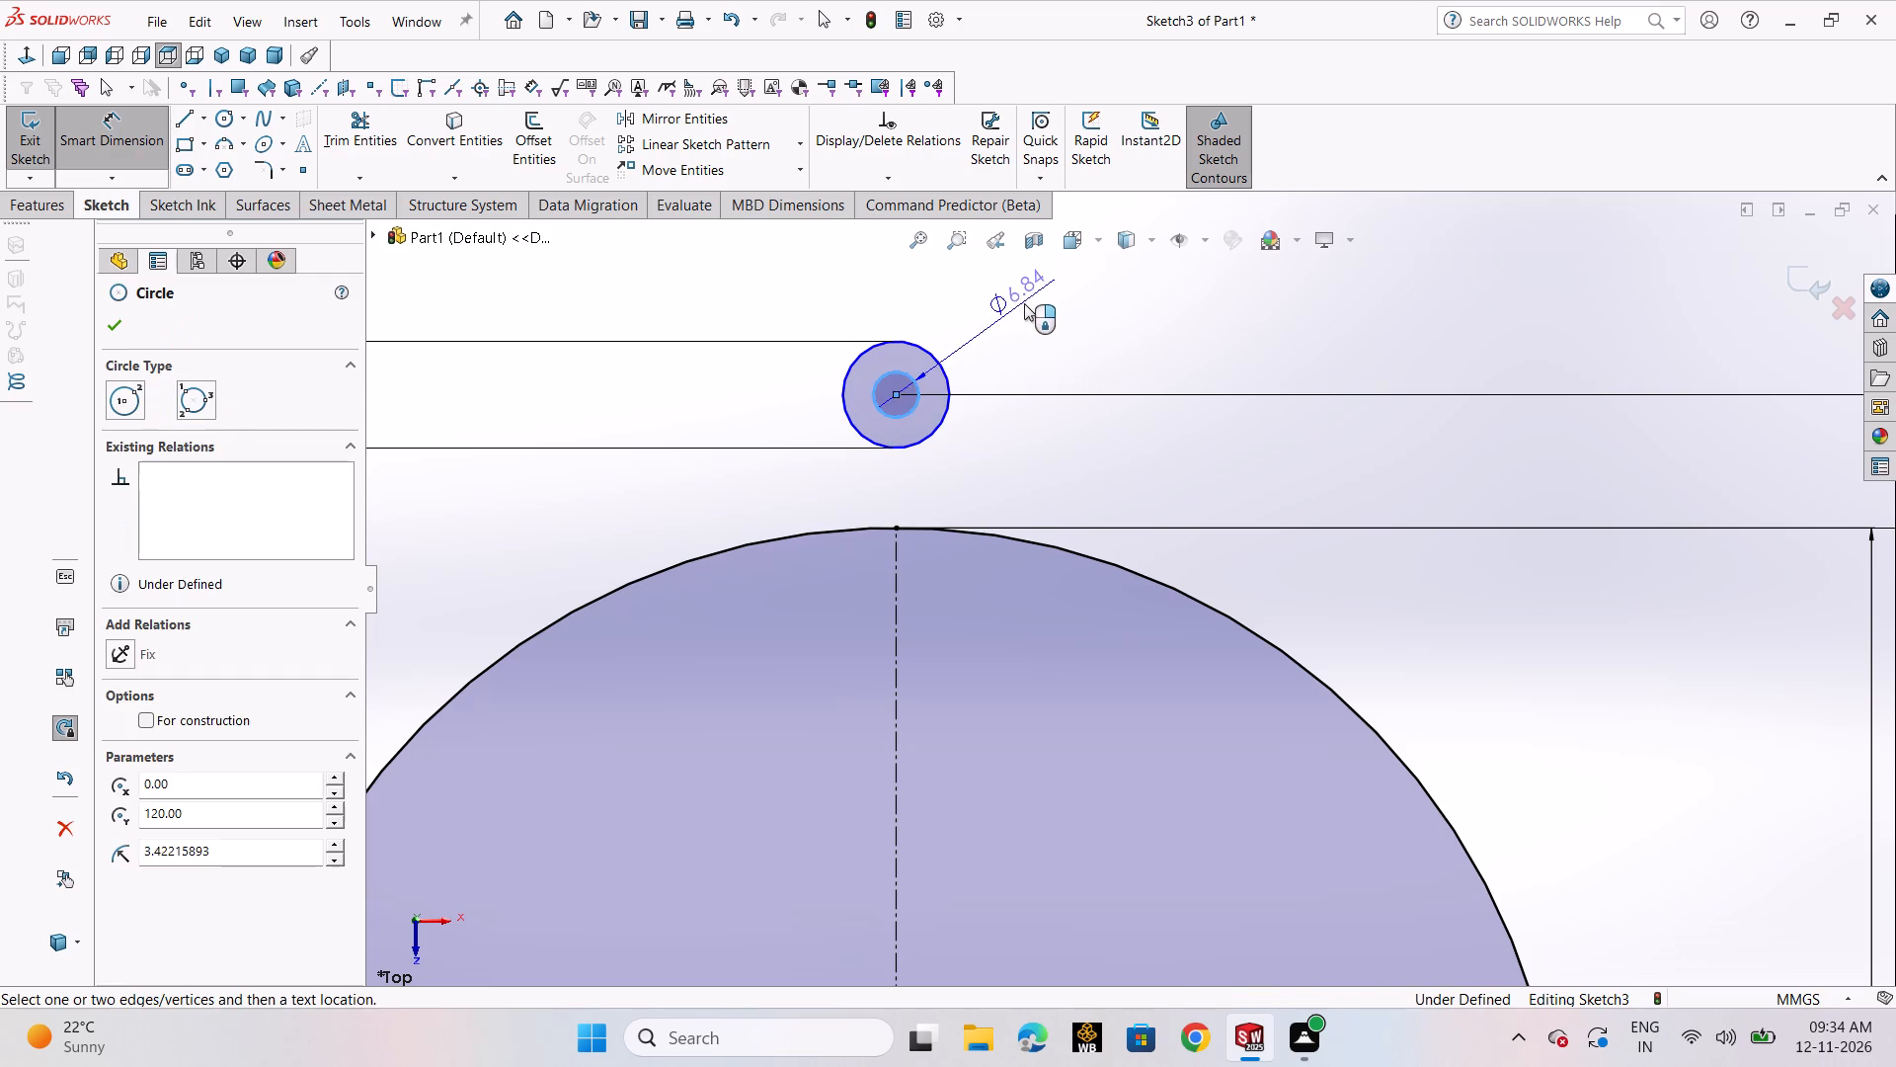
{"action": "left_click", "coordinate": [1024, 303]}
{"action": "key", "text": "8"}
{"action": "key", "text": "Return"}
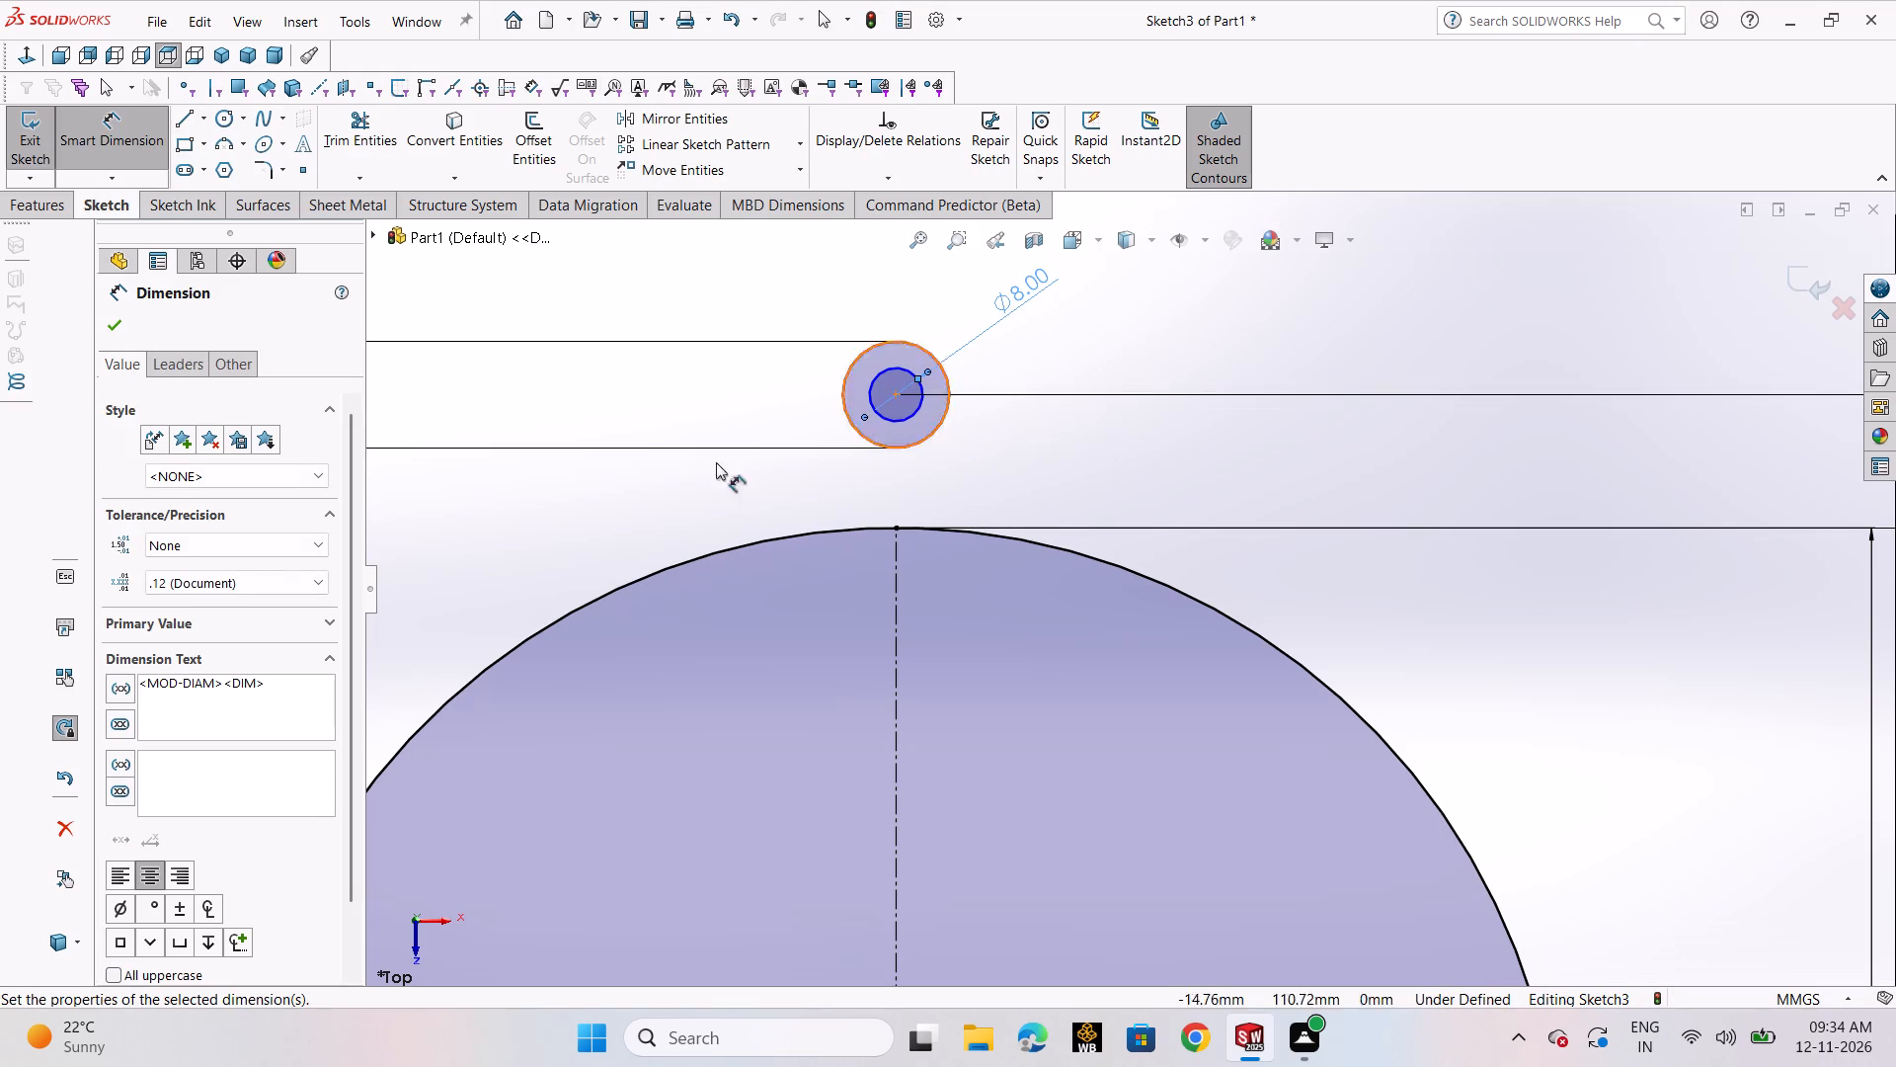
{"action": "left_click", "coordinate": [122, 332]}
Create a circular sketch pattern of the 16 mm and 8 mm circles around the origin, with 4 equally spaced instances over 360 degrees.
{"action": "scroll", "coordinate": [916, 415], "scroll_direction": "up", "scroll_amount": 3}
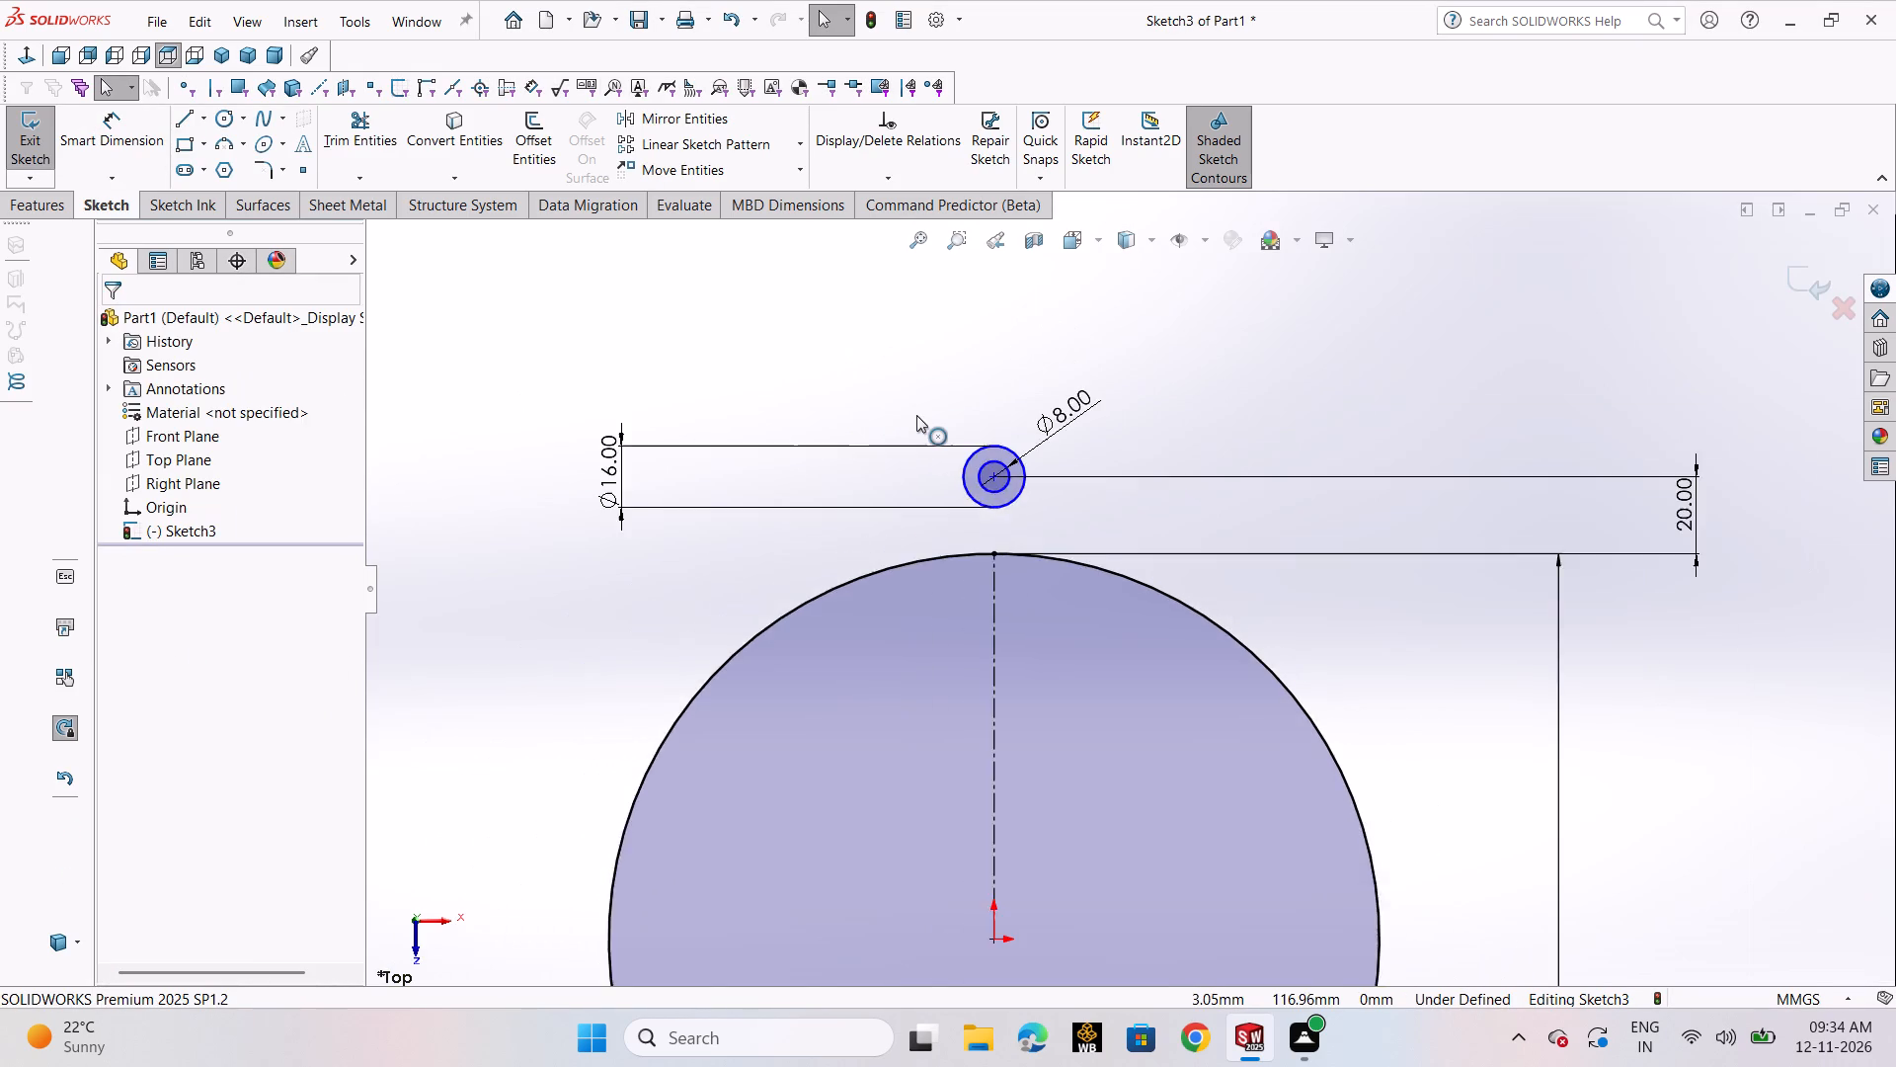
{"action": "scroll", "coordinate": [916, 415], "scroll_direction": "up", "scroll_amount": 3}
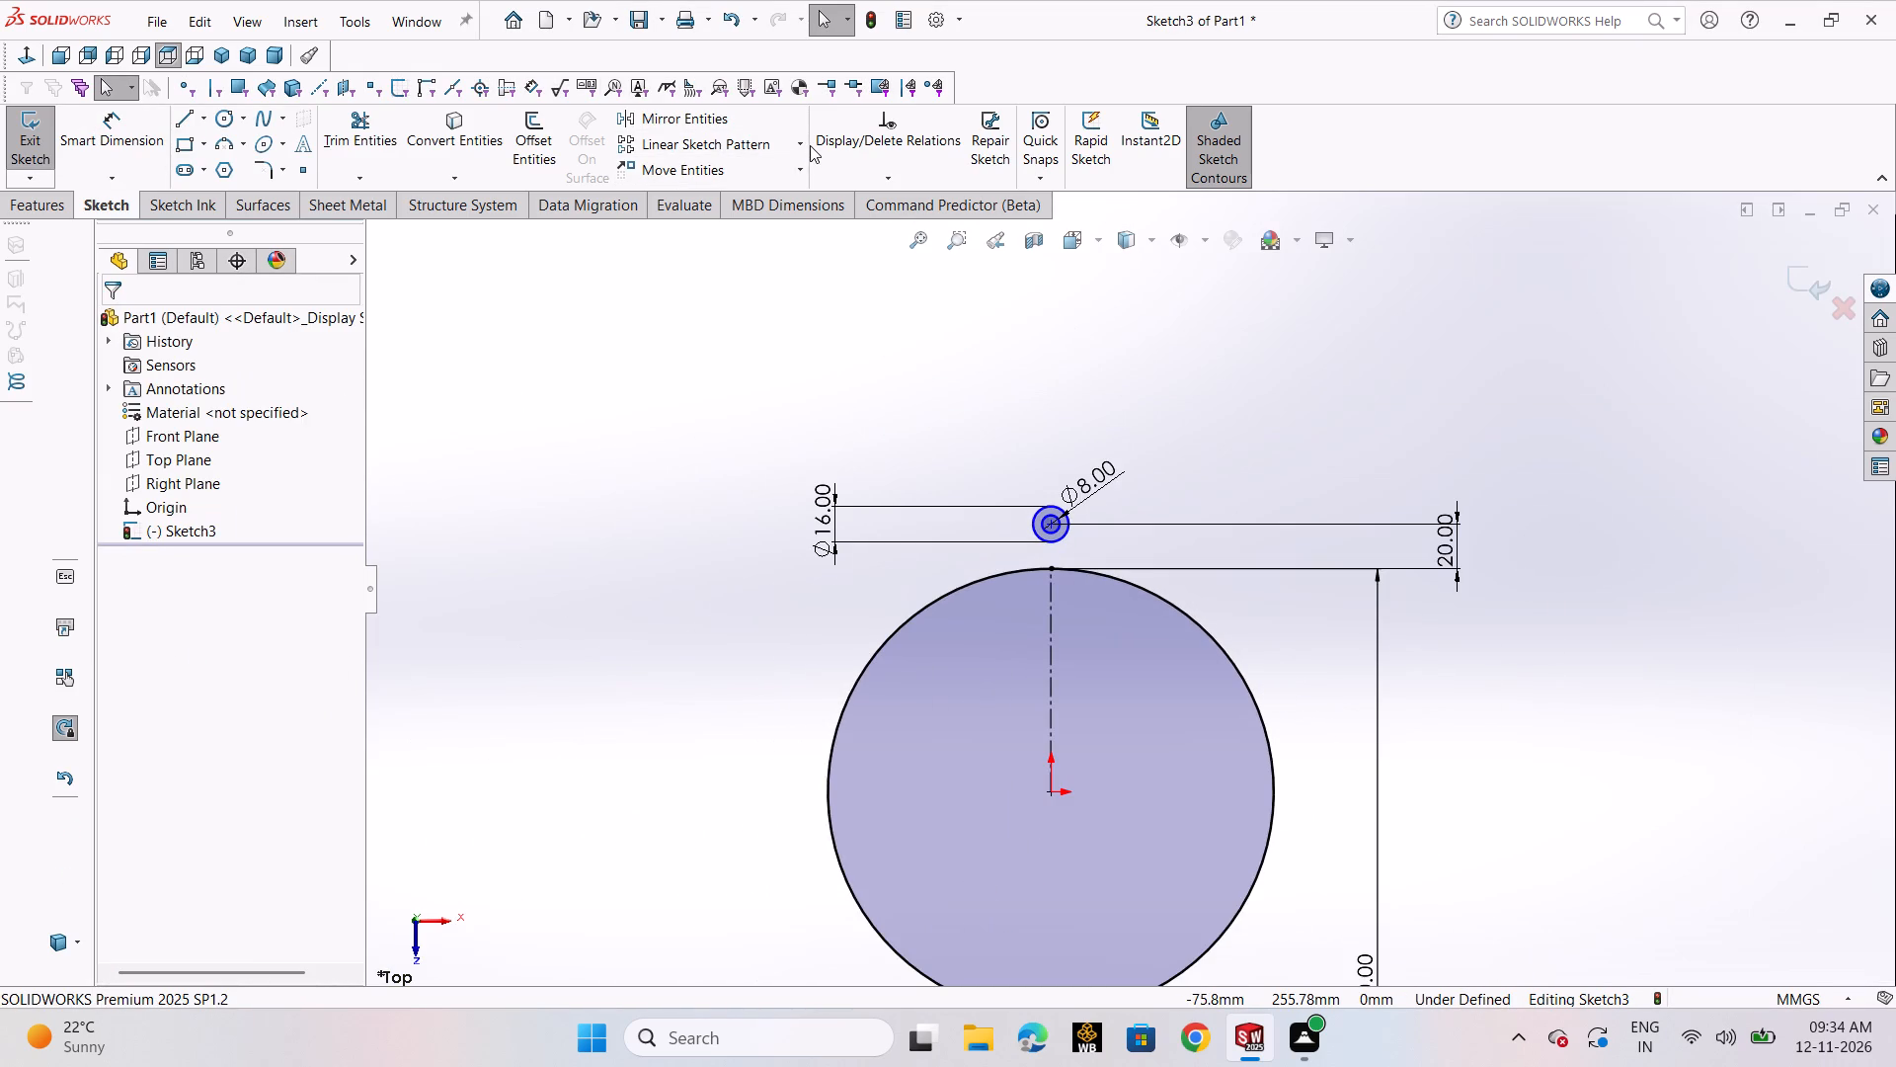
{"action": "left_click", "coordinate": [810, 145]}
{"action": "left_click", "coordinate": [799, 146]}
{"action": "left_click", "coordinate": [809, 199]}
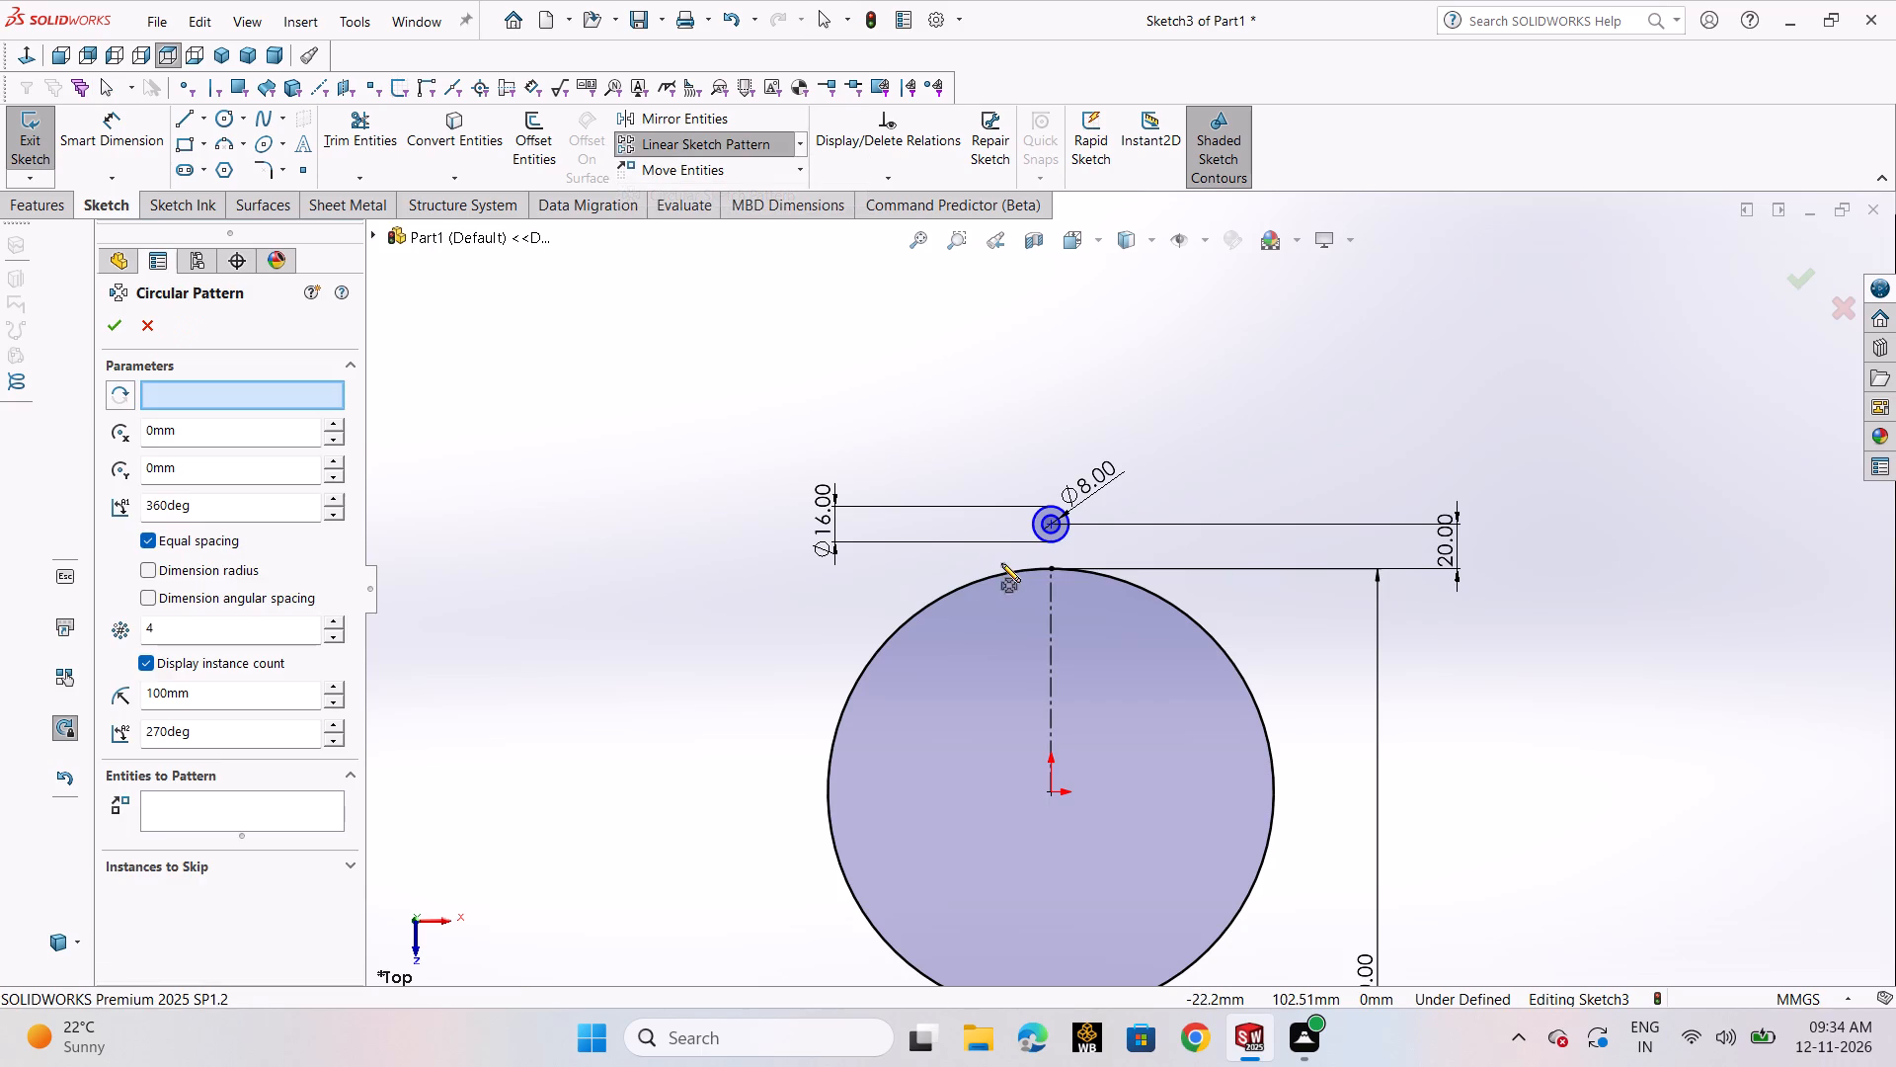
{"action": "left_click", "coordinate": [1042, 542]}
{"action": "scroll", "coordinate": [1042, 542], "scroll_direction": "down", "scroll_amount": 2}
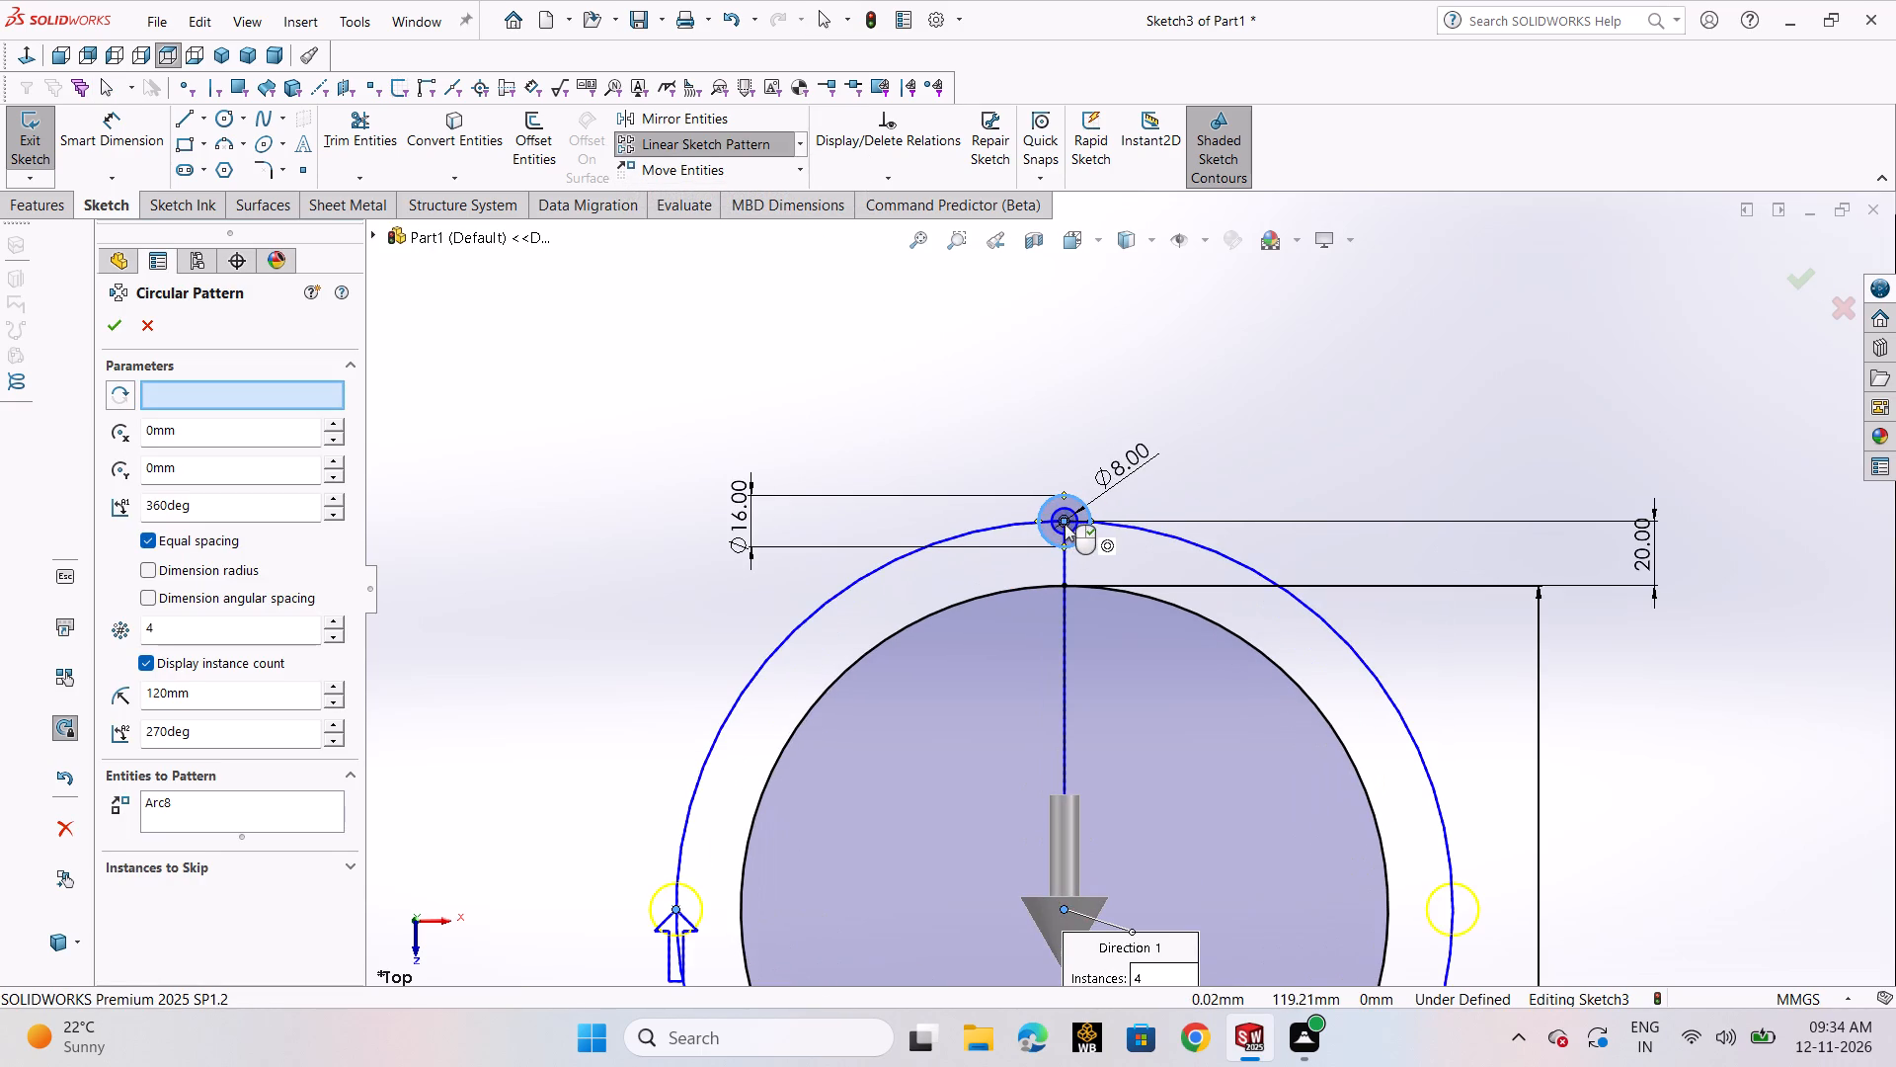
{"action": "left_click", "coordinate": [1067, 531]}
{"action": "scroll", "coordinate": [1071, 550], "scroll_direction": "up", "scroll_amount": 4}
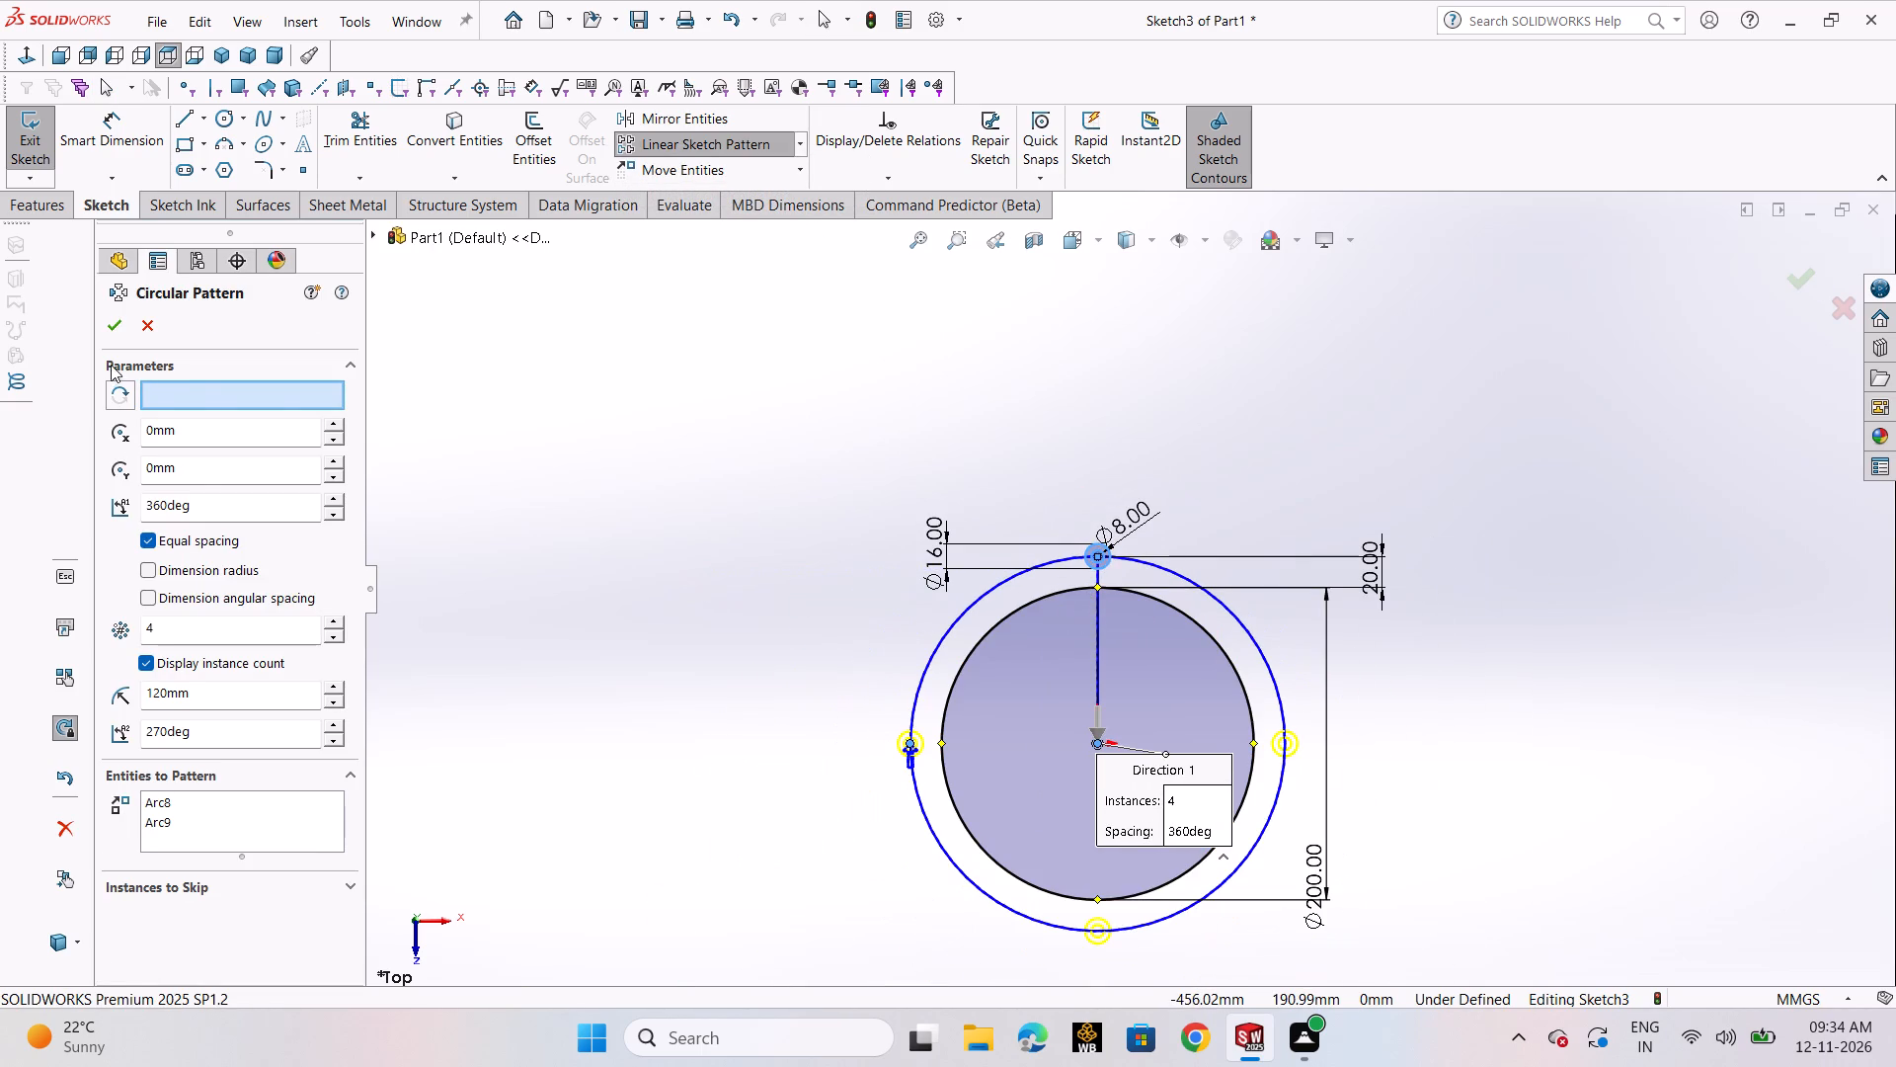
{"action": "left_click", "coordinate": [109, 324]}
{"action": "left_click", "coordinate": [508, 468]}
Sketch a three-point arc of about 118 mm radius off the upper-left of the 200 mm circle, bulging toward the circle.
{"action": "scroll", "coordinate": [1015, 737], "scroll_direction": "up", "scroll_amount": 2}
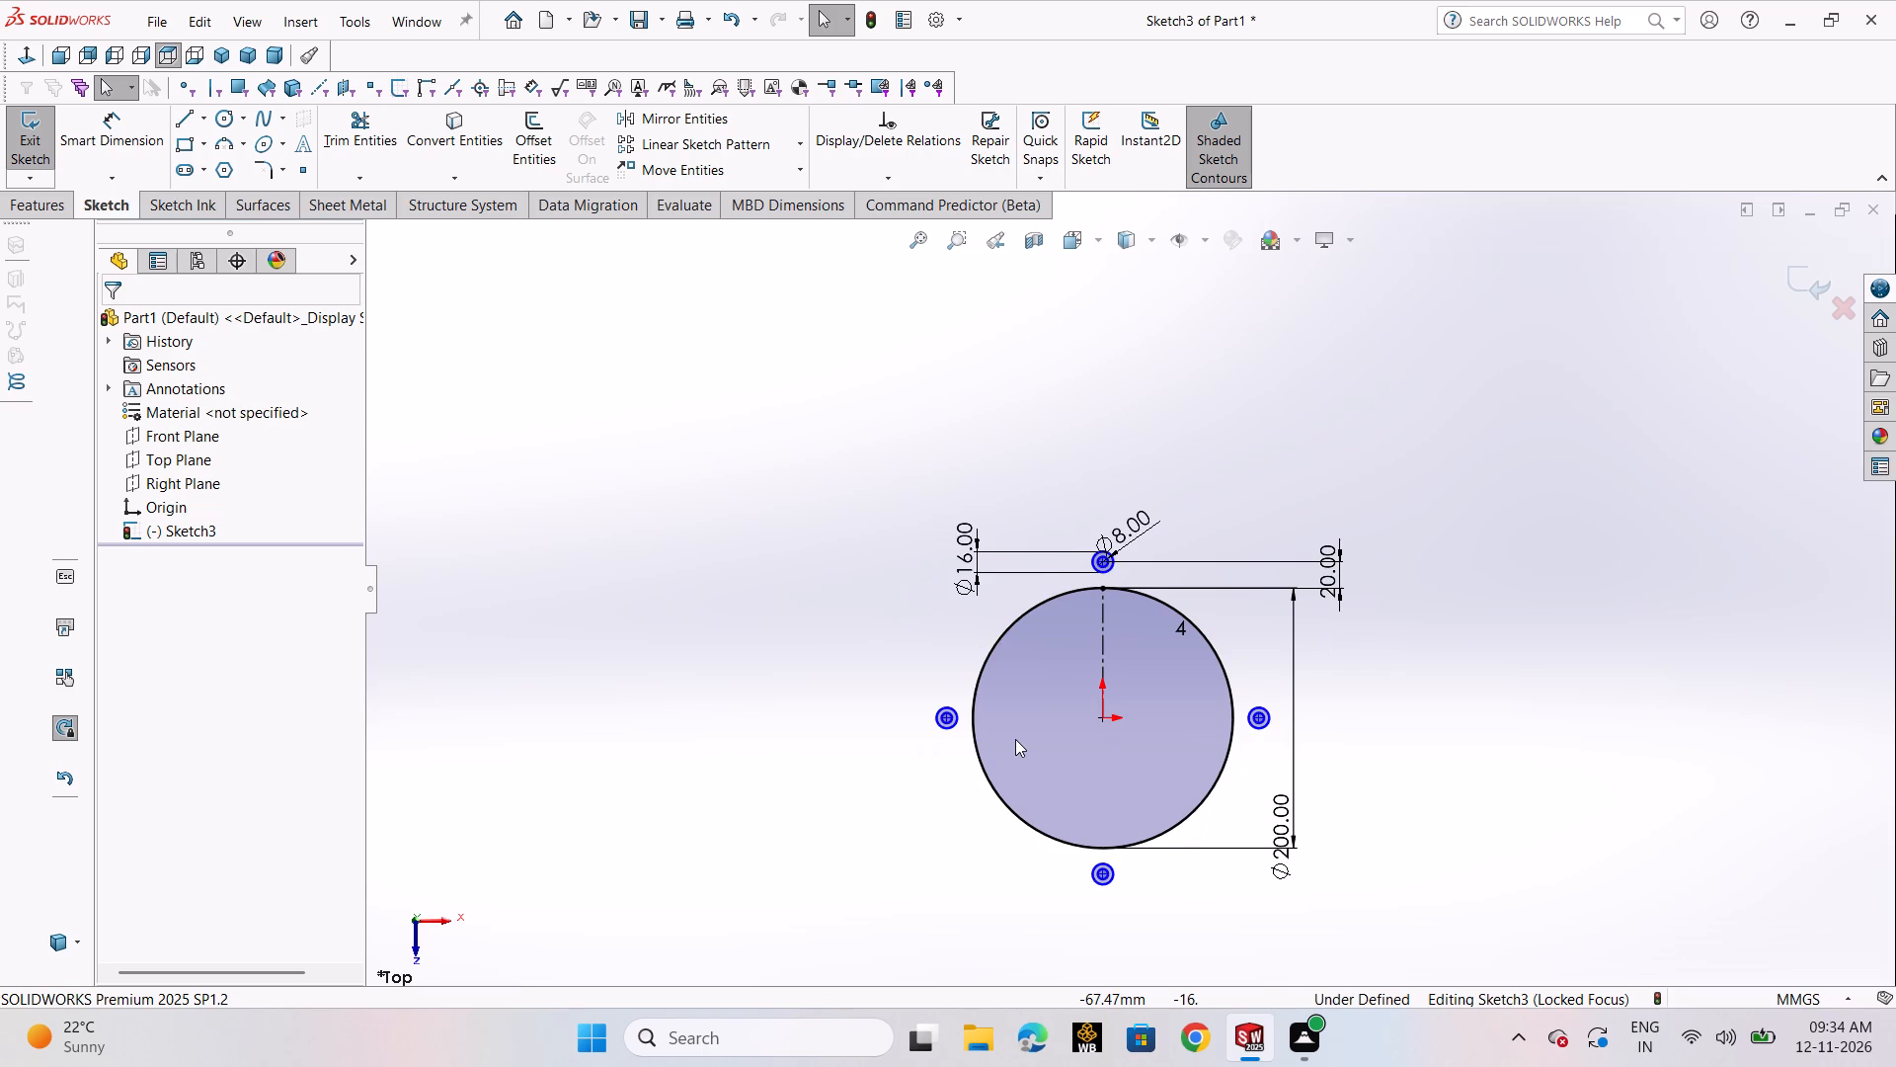
{"action": "scroll", "coordinate": [1015, 739], "scroll_direction": "up", "scroll_amount": 1}
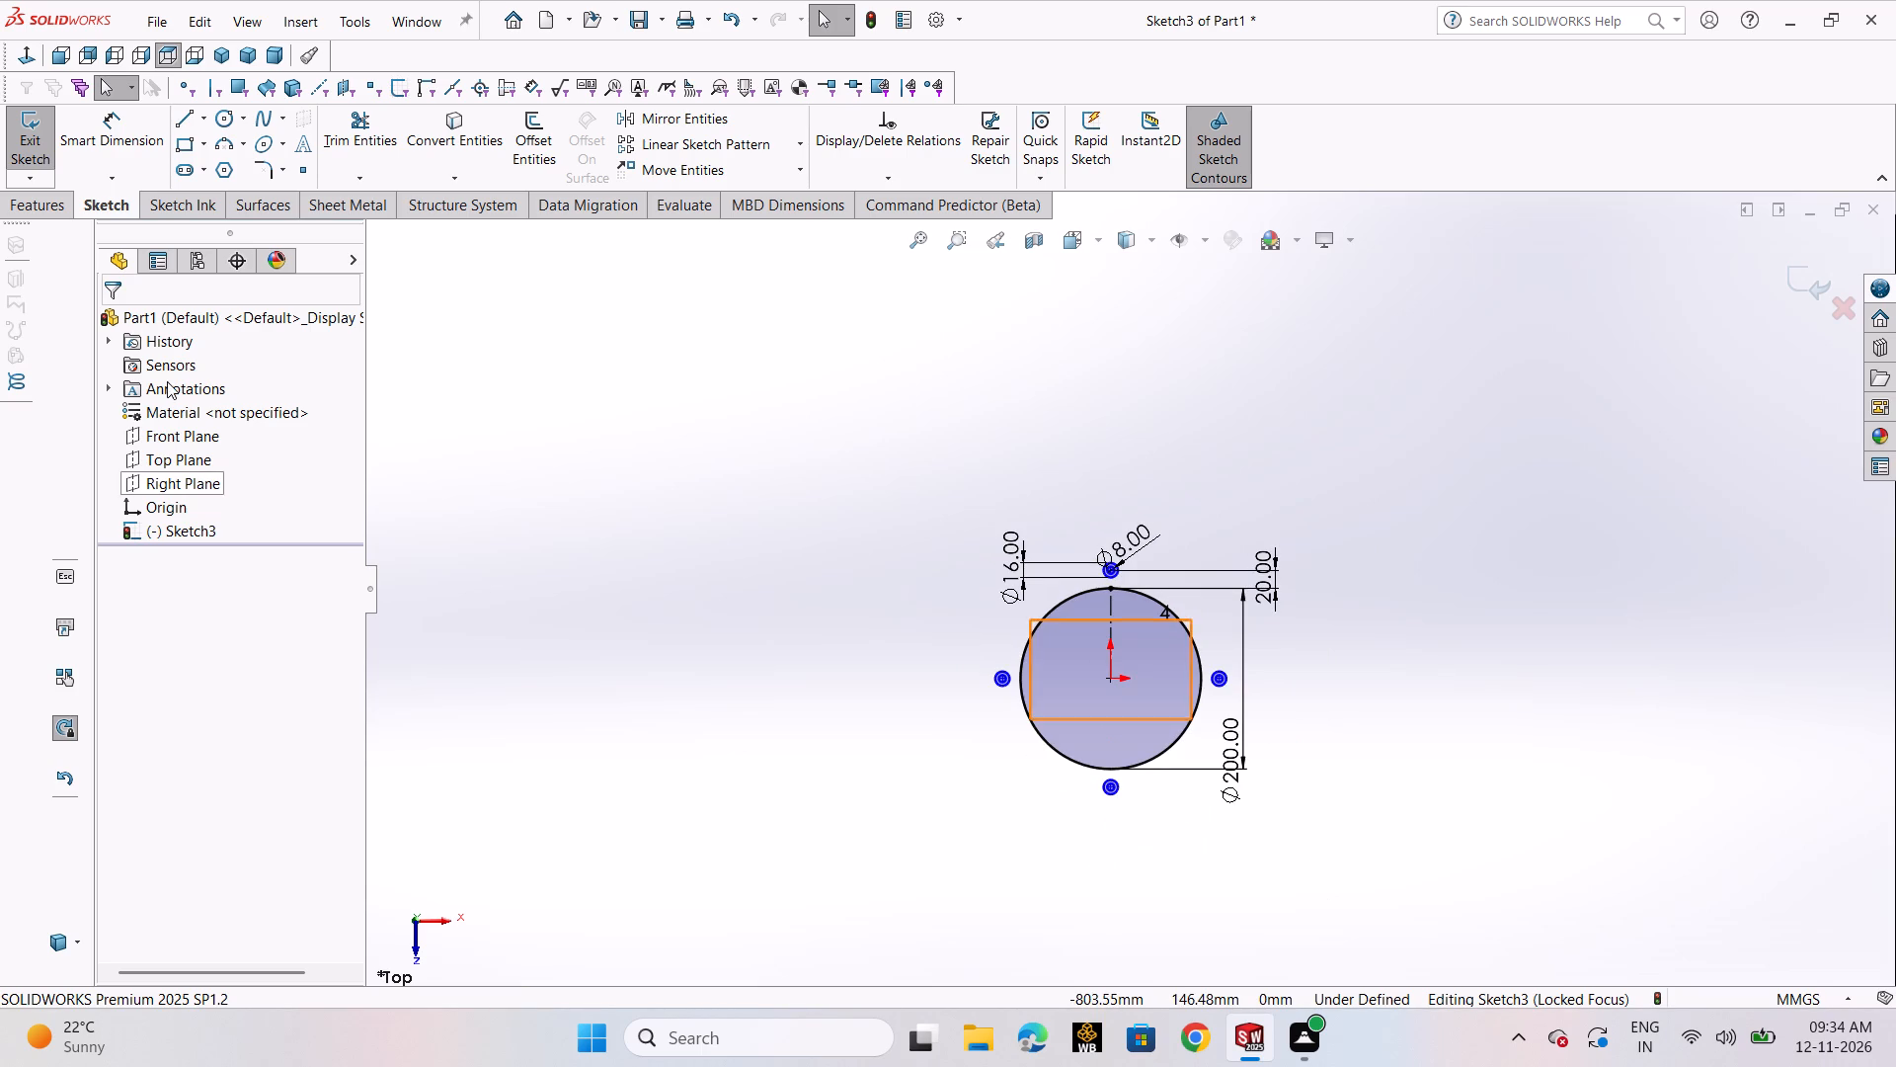
{"action": "left_click", "coordinate": [226, 153]}
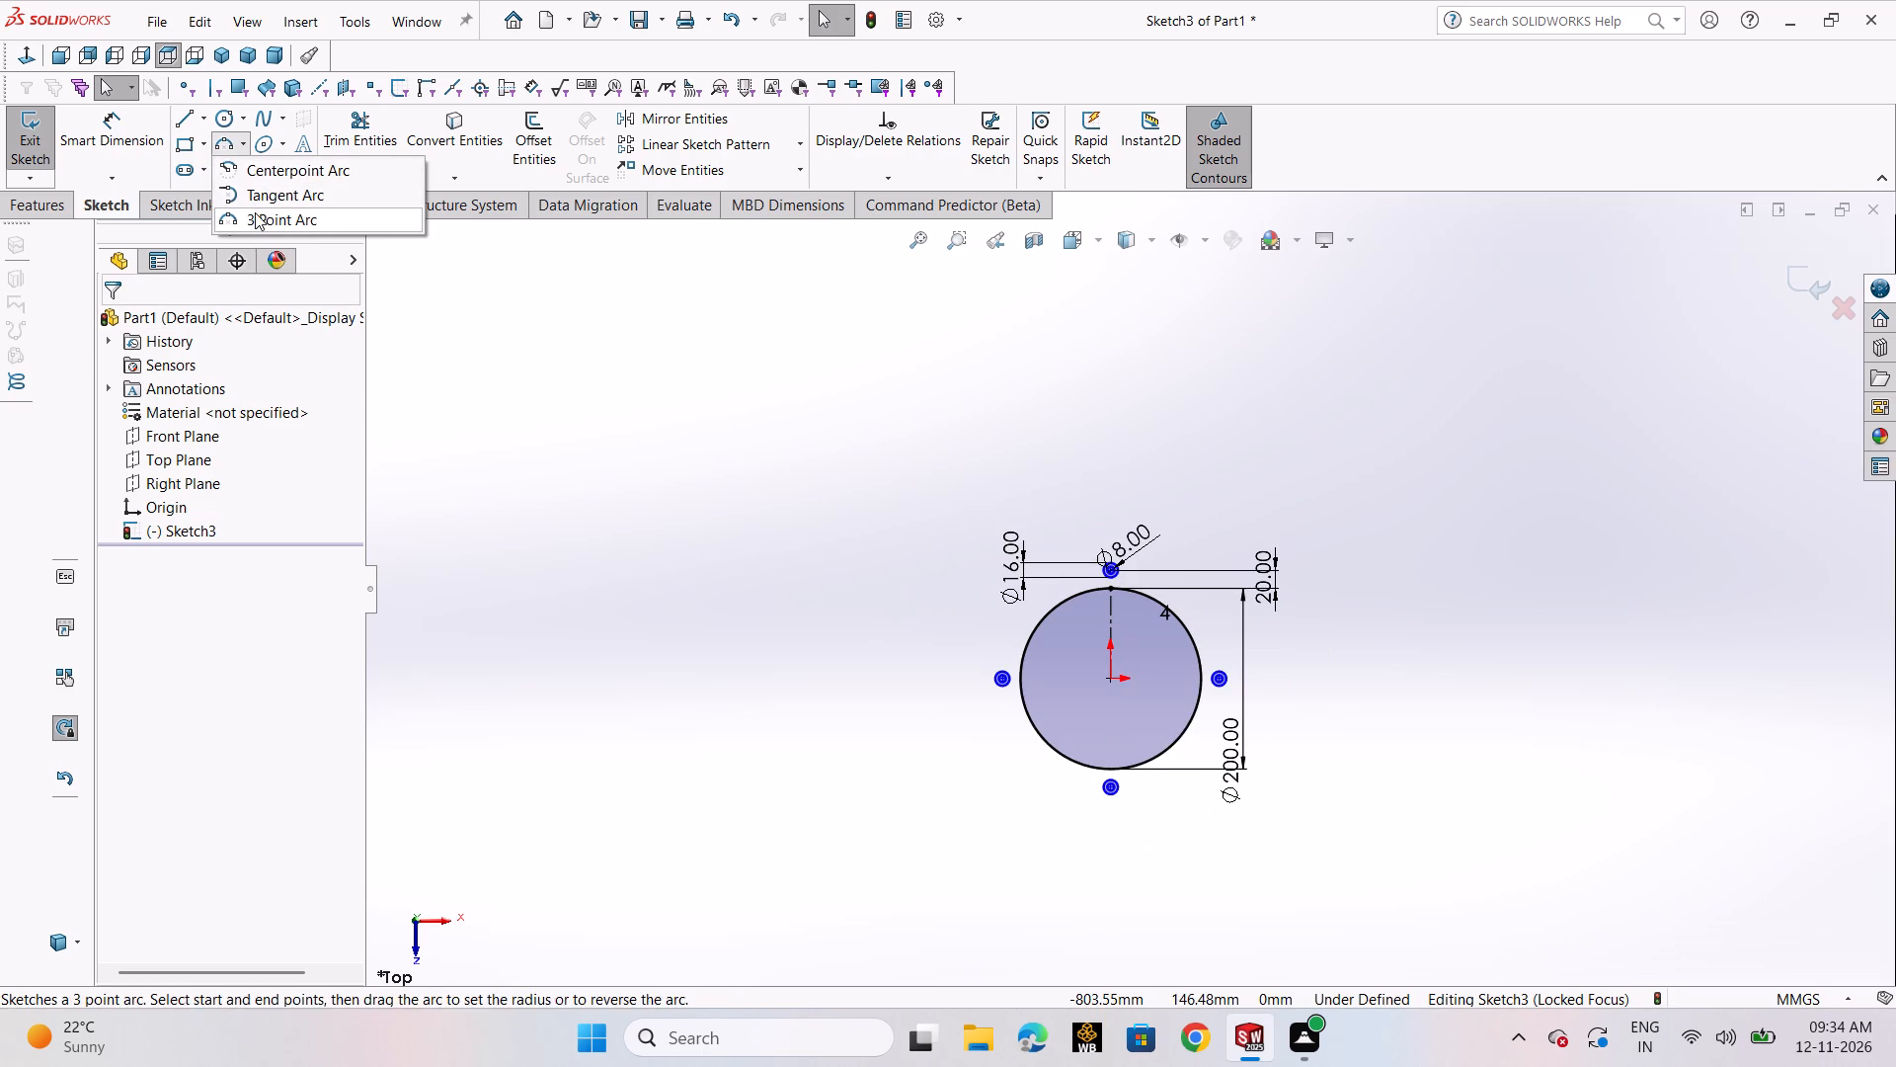
{"action": "left_click", "coordinate": [255, 212]}
{"action": "left_click", "coordinate": [921, 619]}
{"action": "left_click", "coordinate": [1024, 509]}
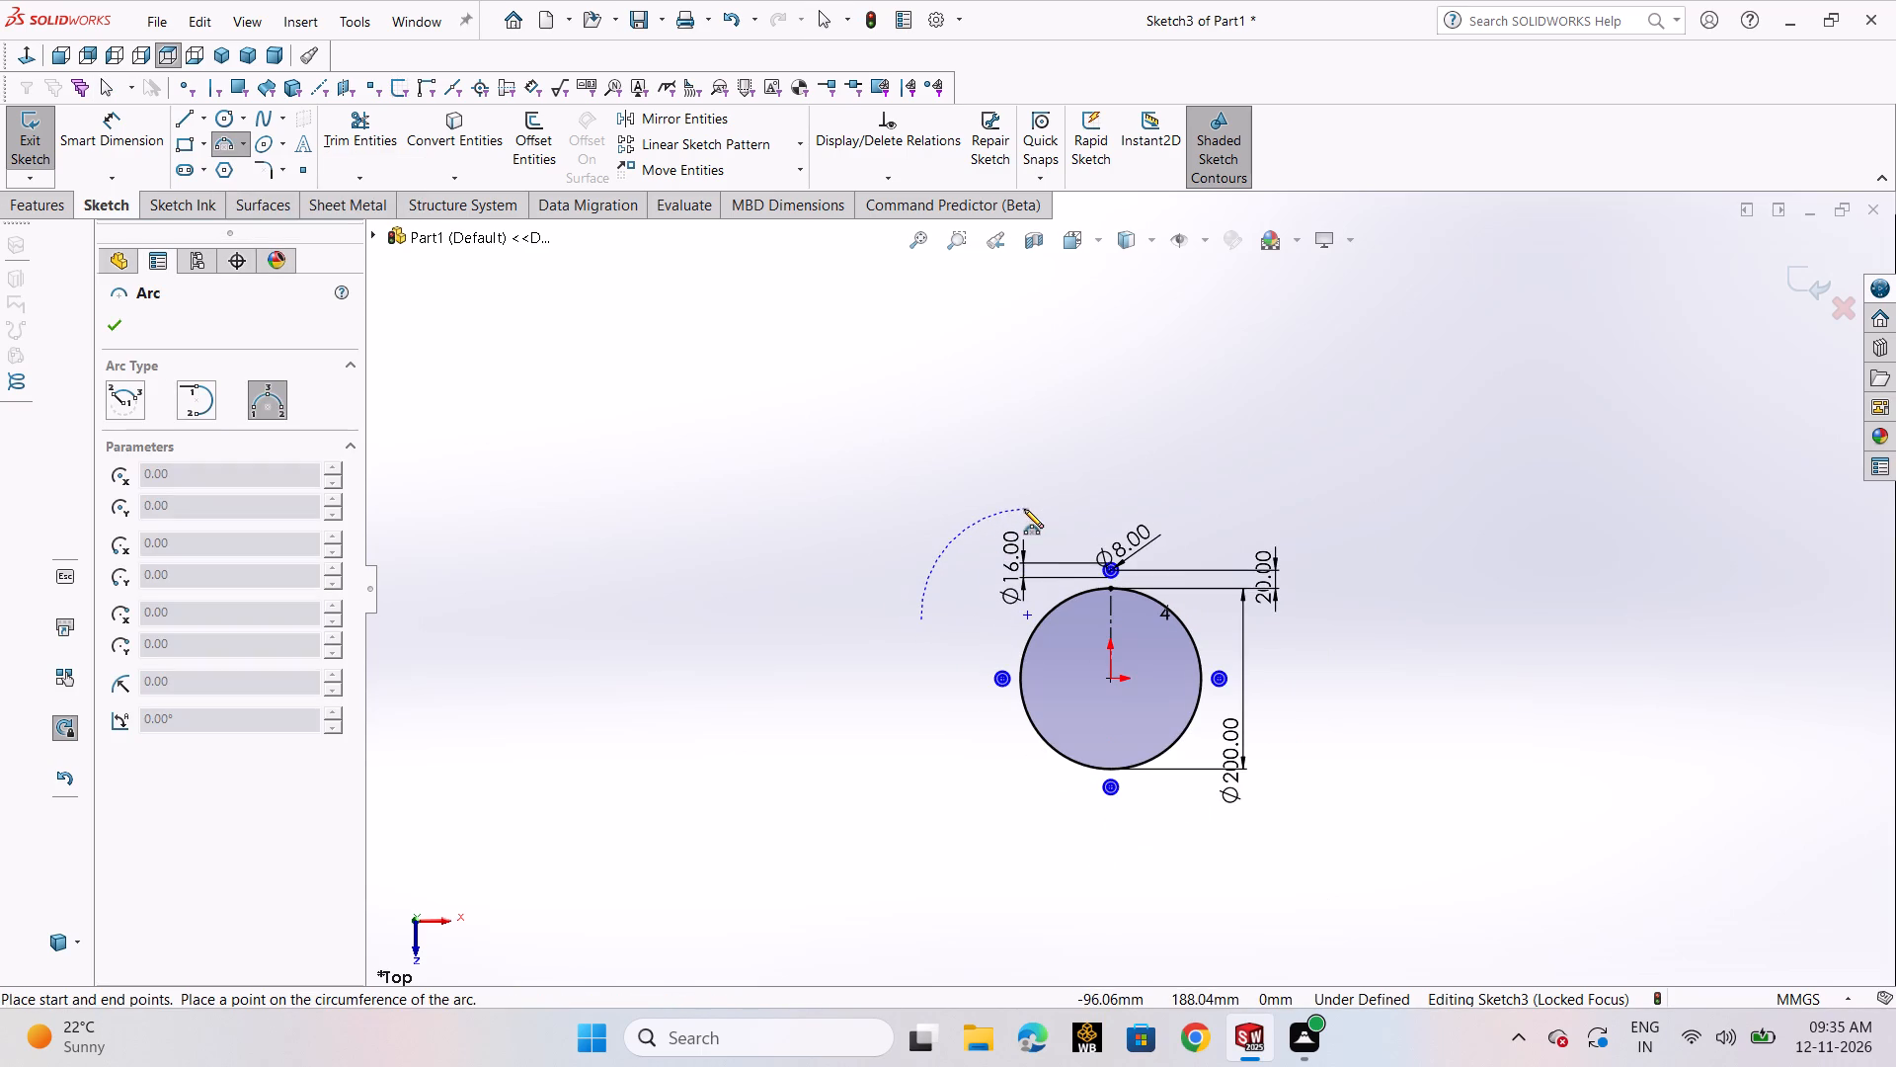
{"action": "left_click", "coordinate": [1021, 530]}
{"action": "right_click", "coordinate": [1021, 530]}
{"action": "left_click", "coordinate": [1047, 552]}
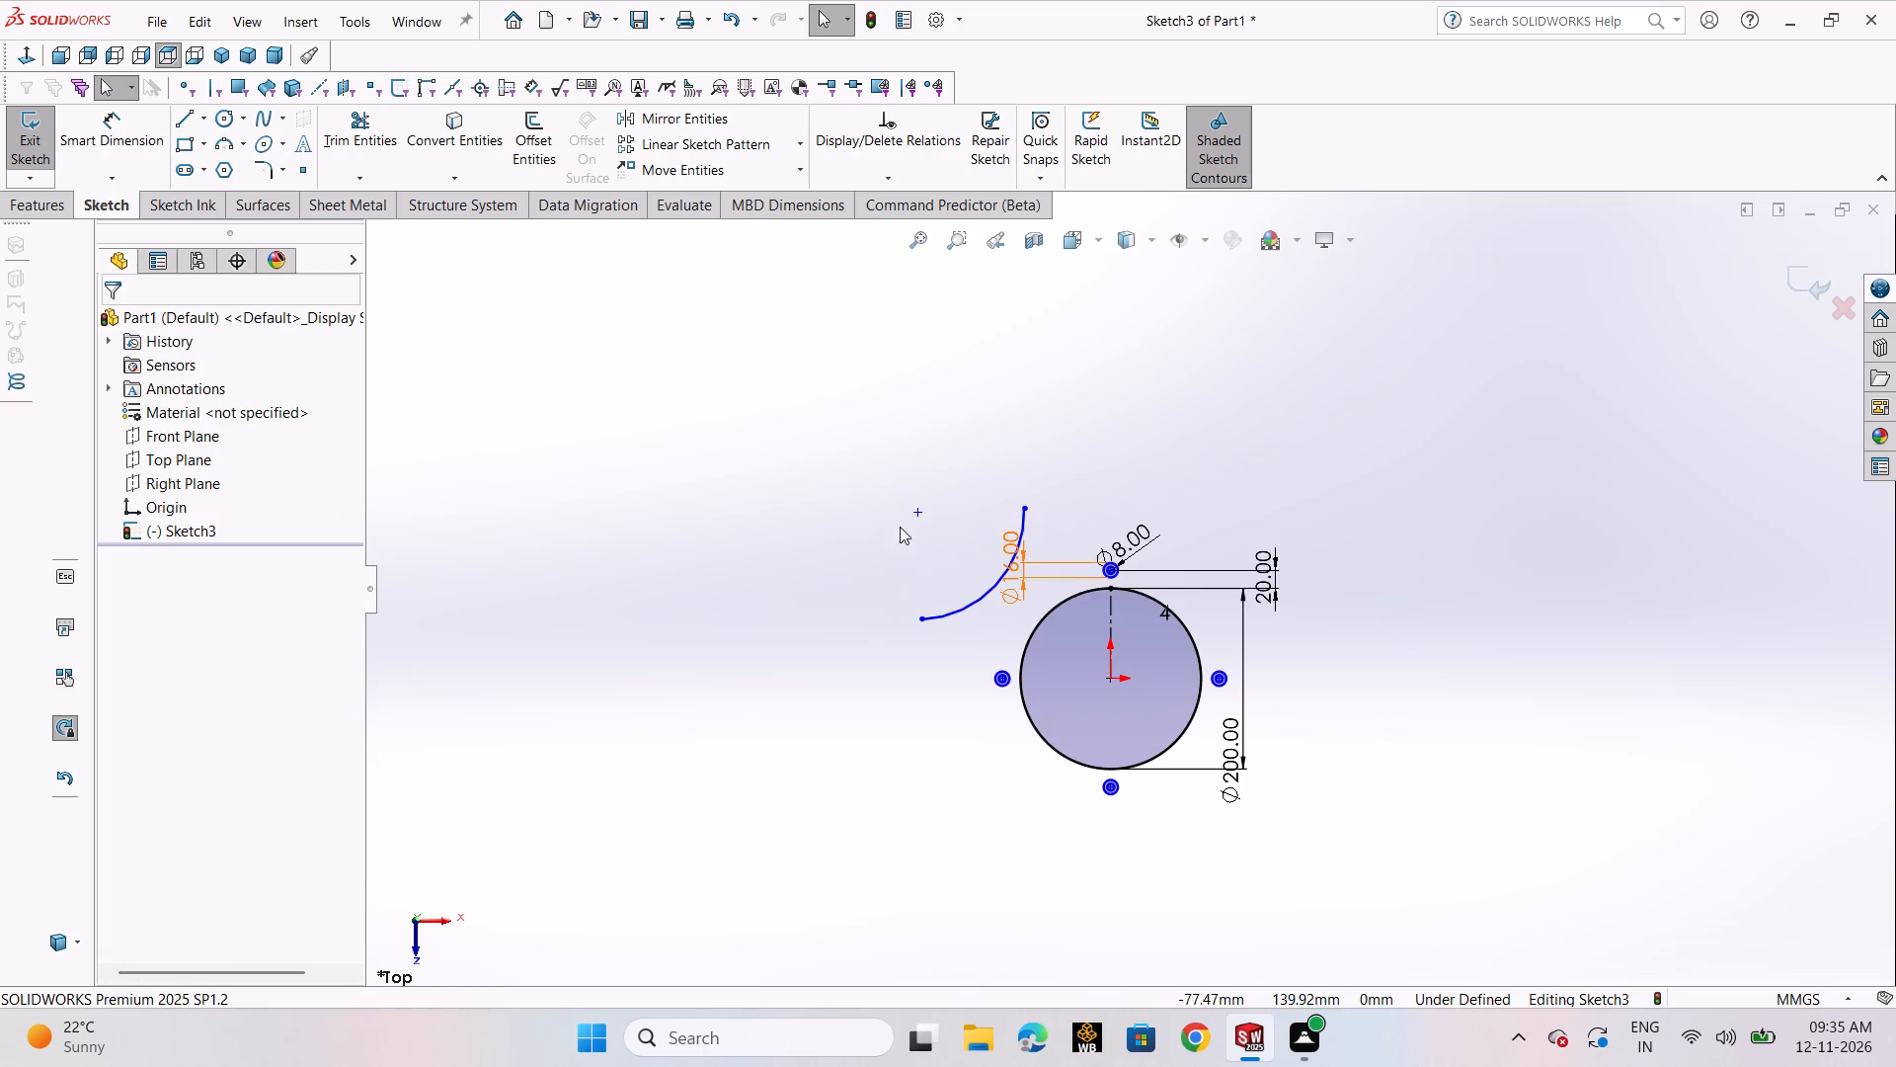
Dimension the three-point arc's radius and set it to 40 mm.
{"action": "left_click", "coordinate": [149, 156]}
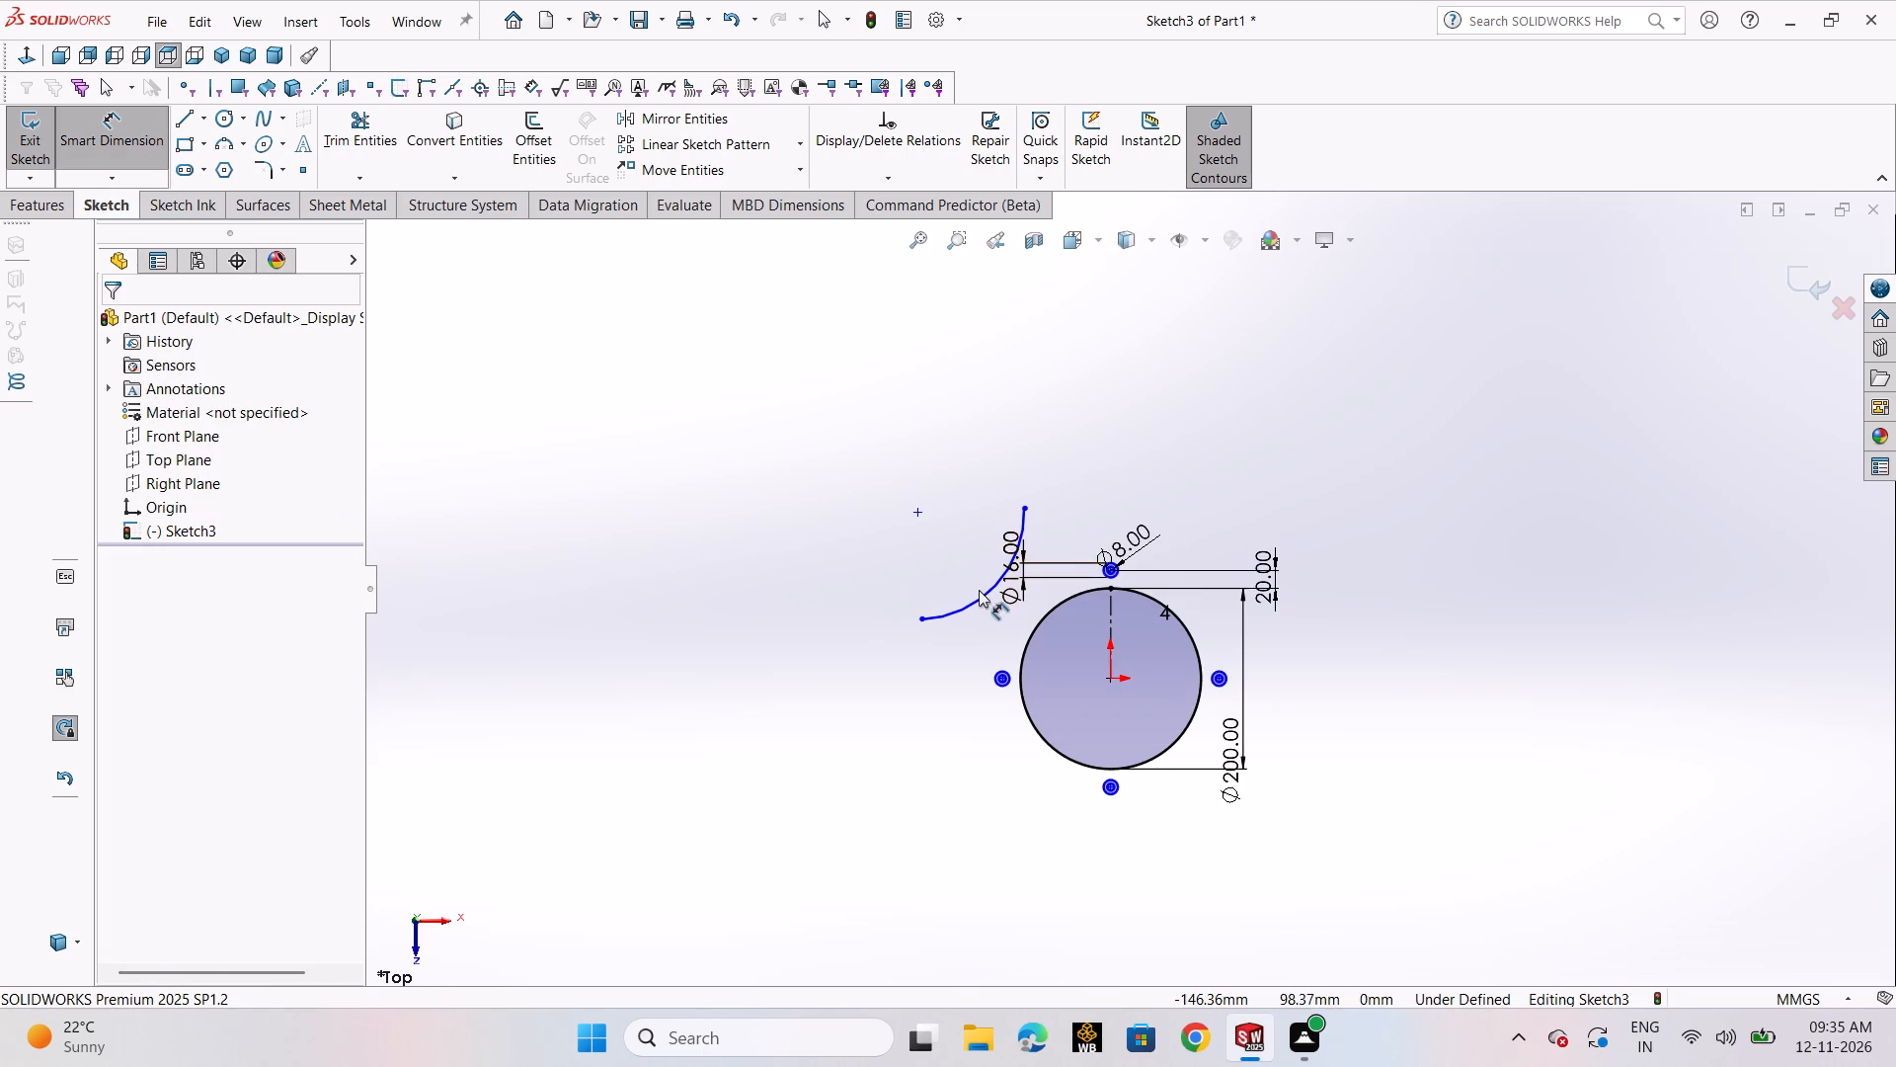
{"action": "left_click", "coordinate": [979, 590]}
{"action": "left_click", "coordinate": [980, 600]}
{"action": "left_click", "coordinate": [934, 533]}
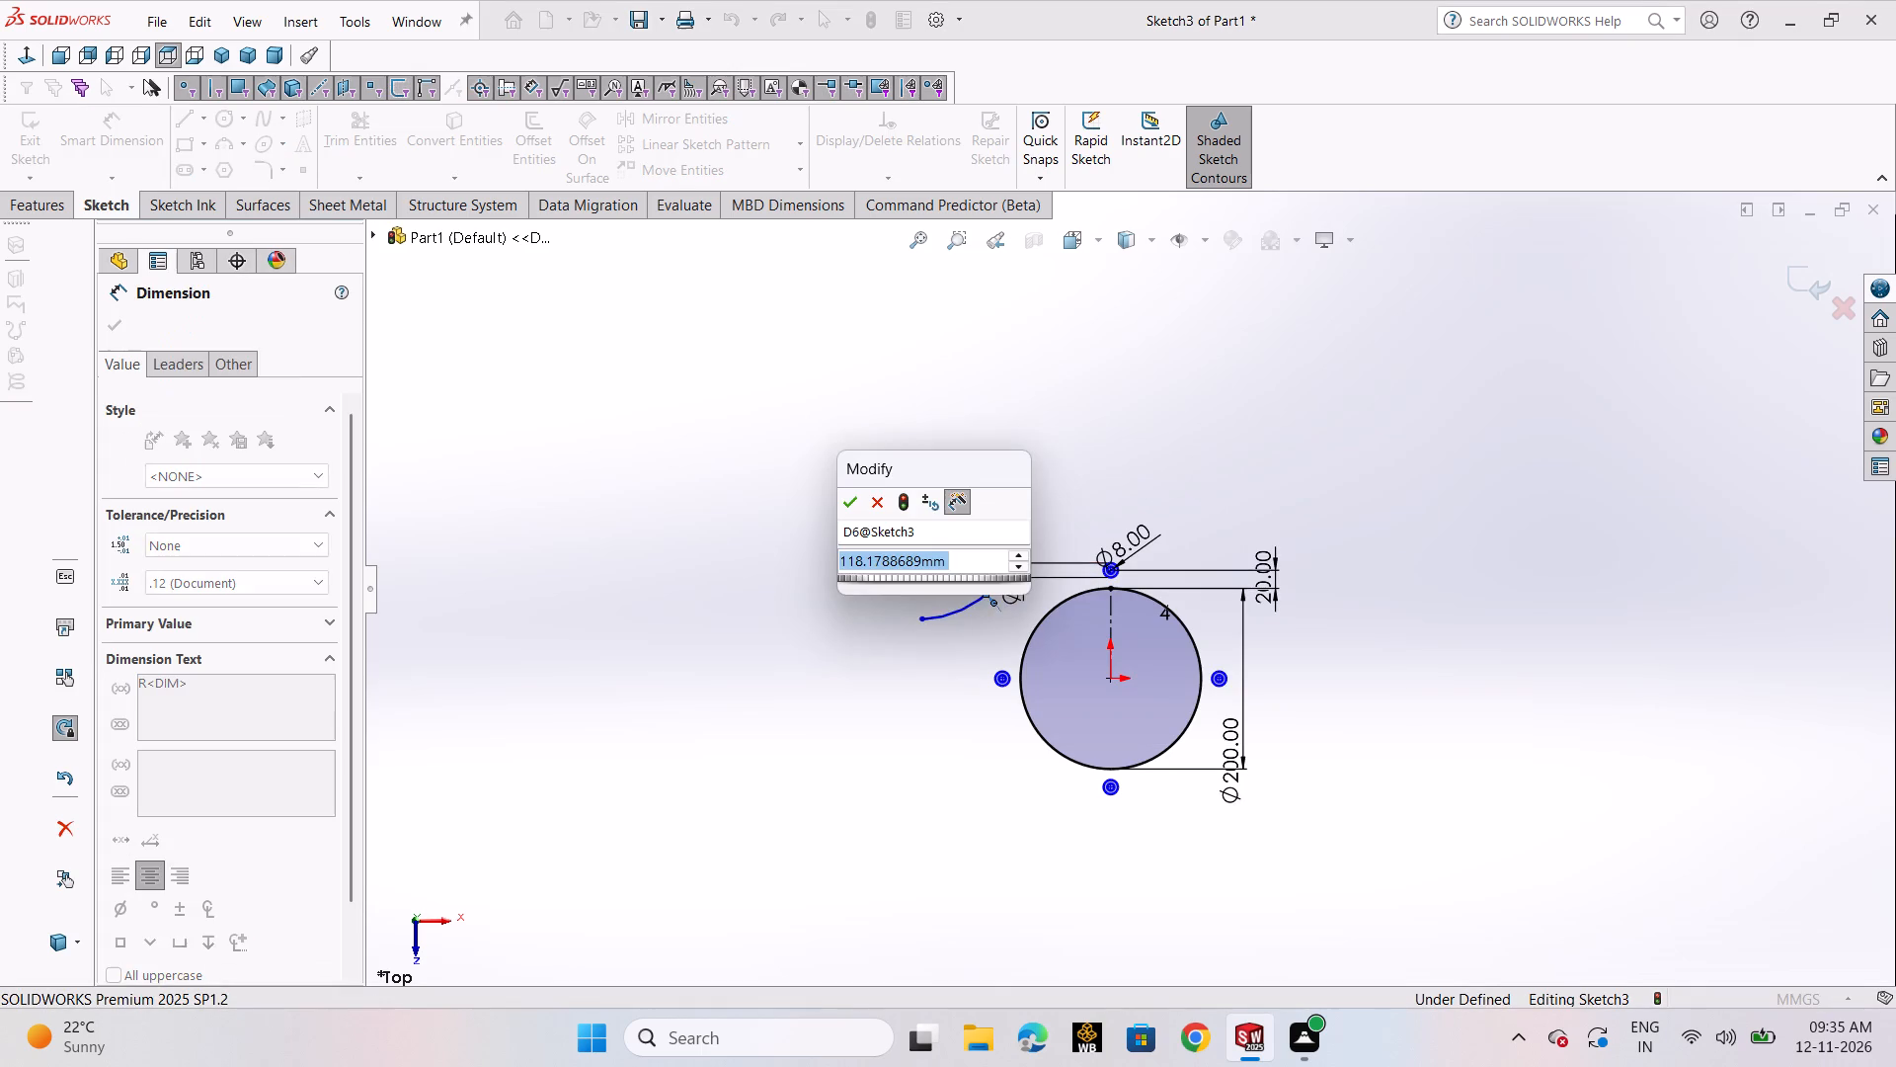
{"action": "type", "text": "40"}
{"action": "key", "text": "Return"}
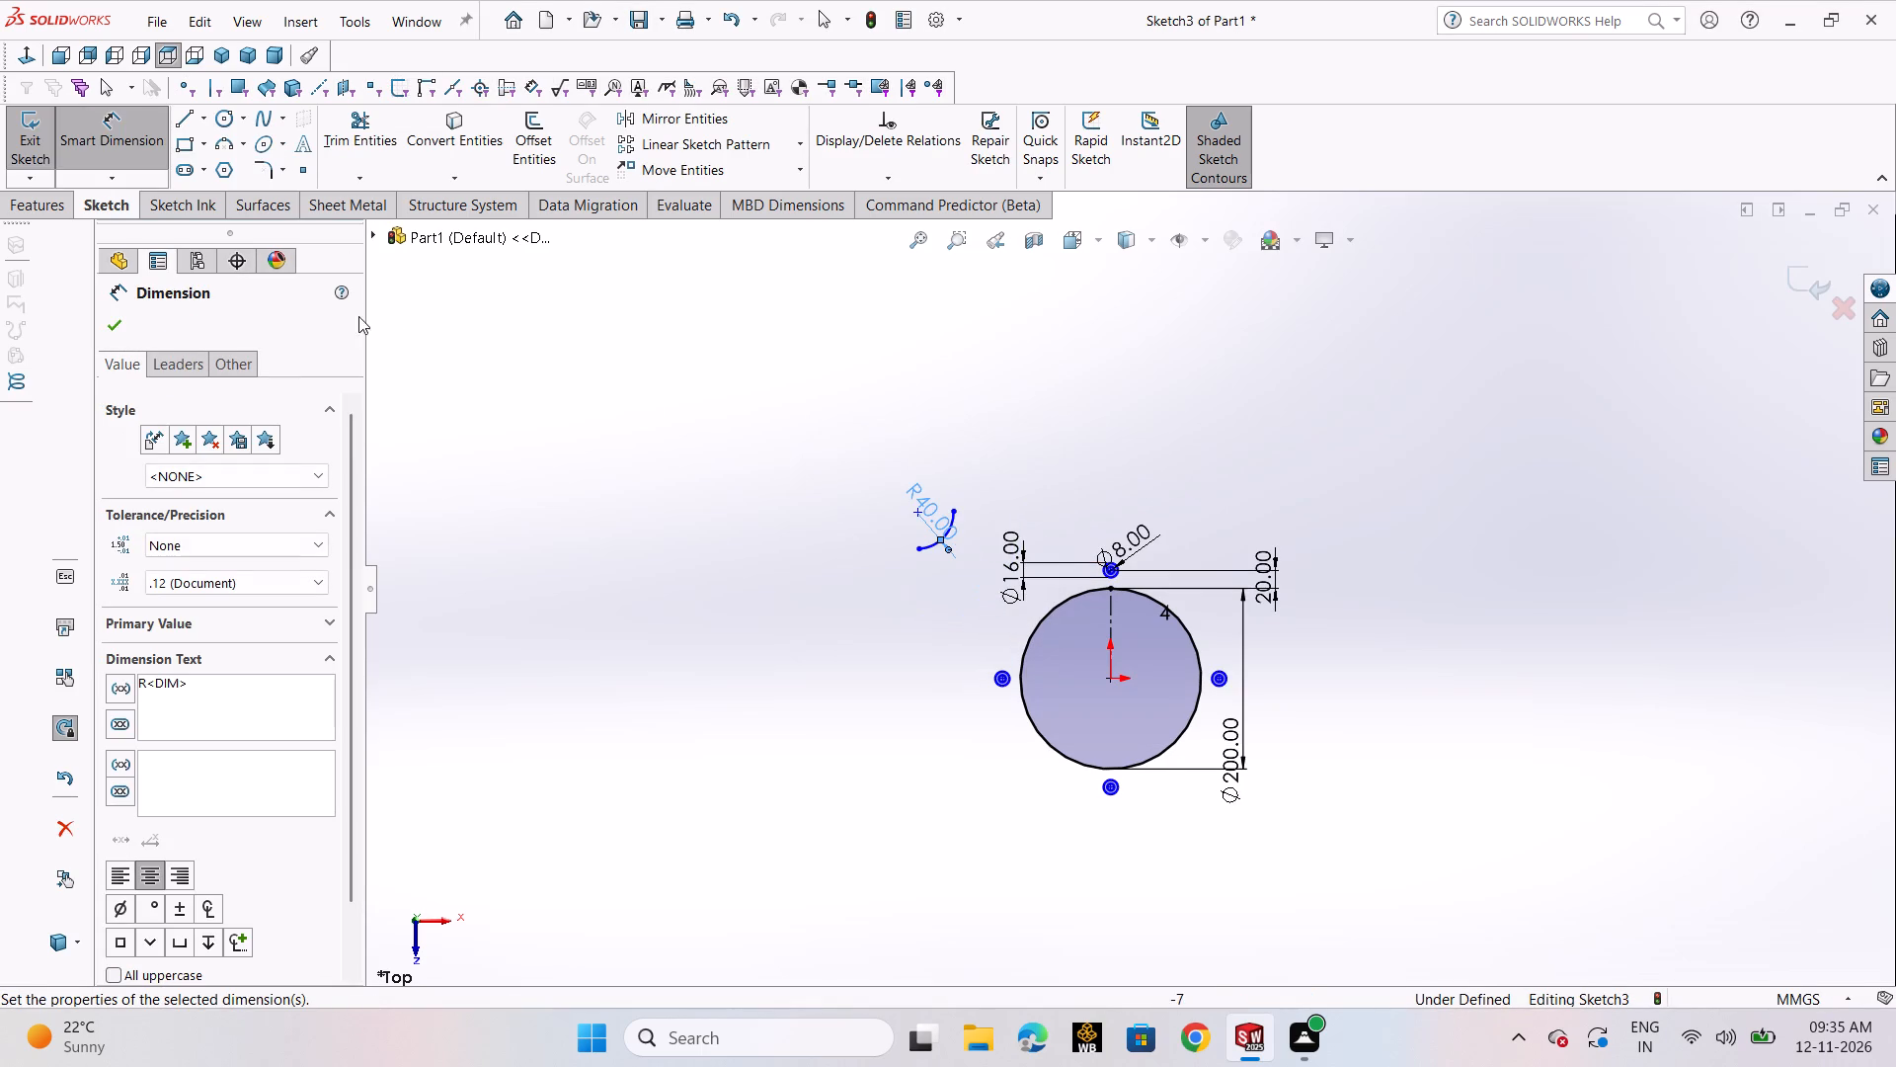
{"action": "left_click", "coordinate": [111, 323]}
Add a tangent relation between the 40 mm radius arc and the 16 mm circle above the 200 mm circle.
{"action": "scroll", "coordinate": [1173, 670], "scroll_direction": "down", "scroll_amount": 2}
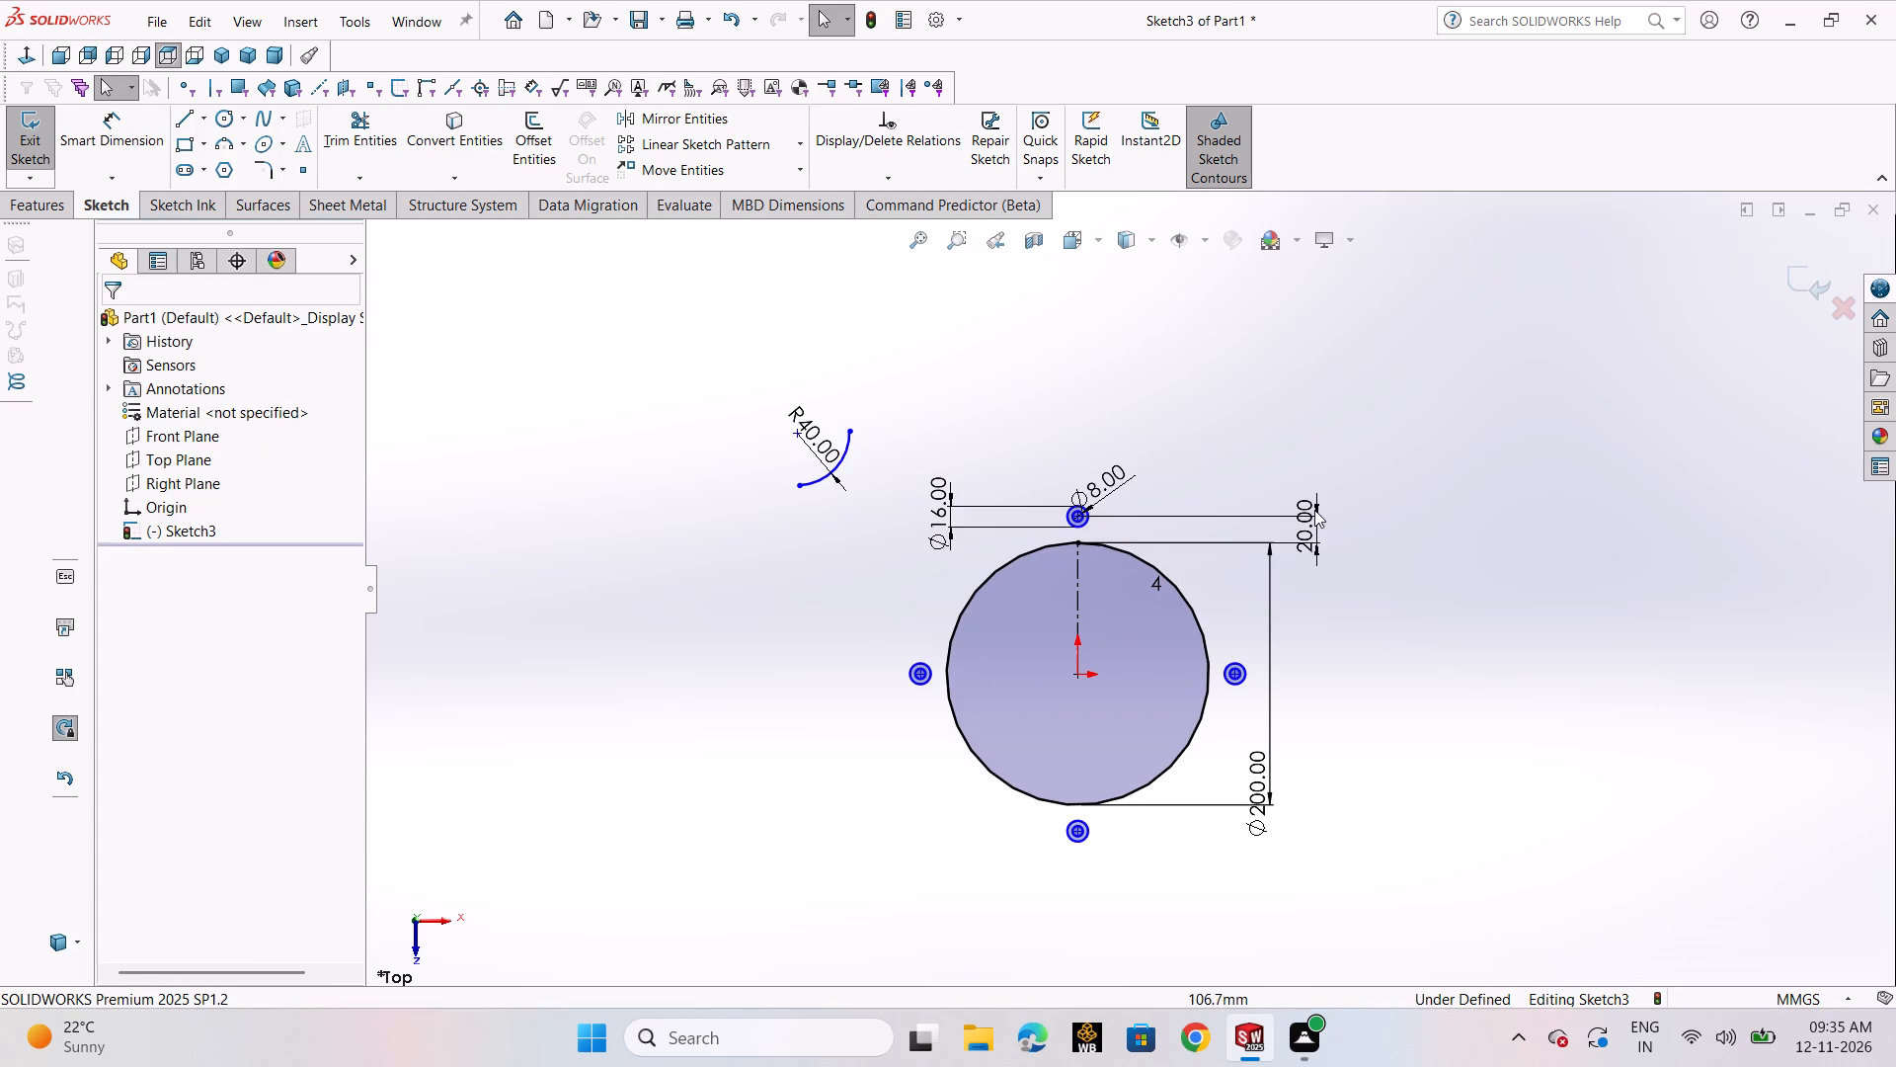
{"action": "left_click", "coordinate": [1359, 480]}
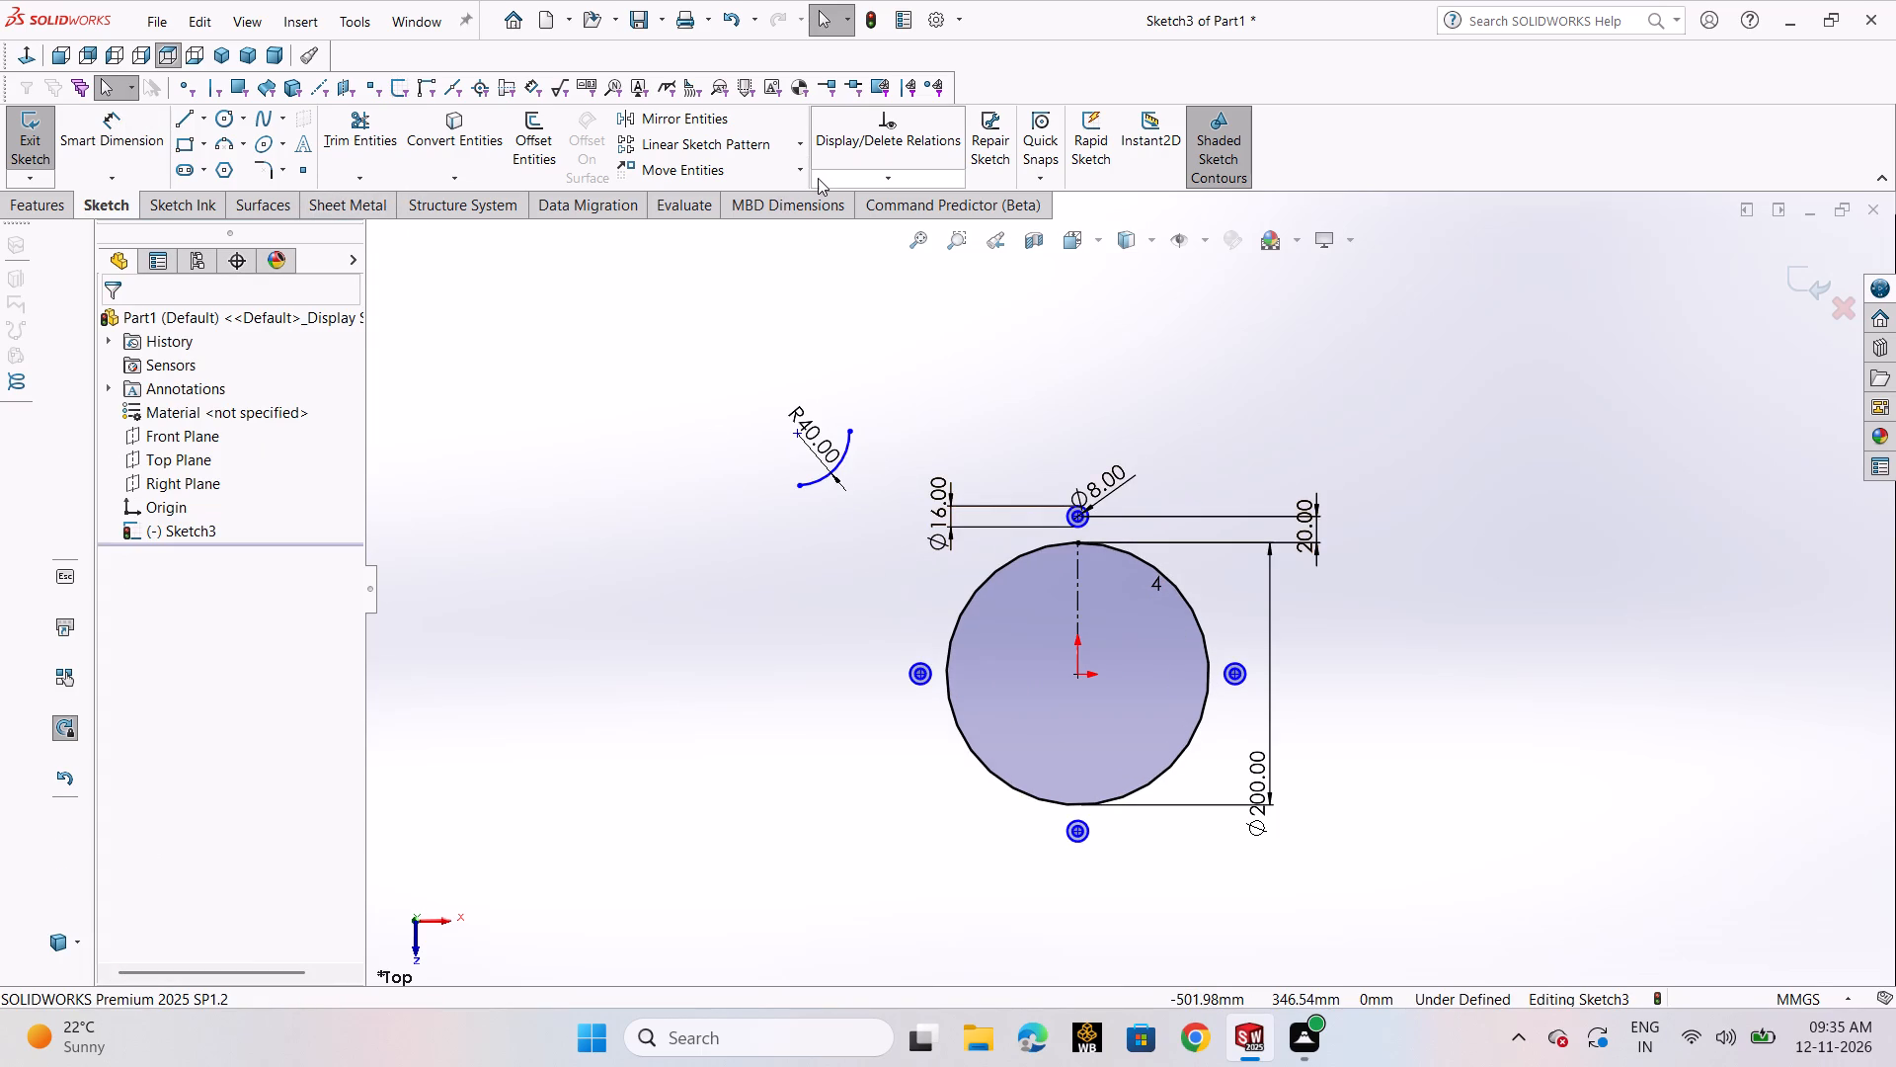
{"action": "left_click", "coordinate": [821, 177]}
{"action": "left_click", "coordinate": [865, 223]}
{"action": "scroll", "coordinate": [882, 395], "scroll_direction": "down", "scroll_amount": 3}
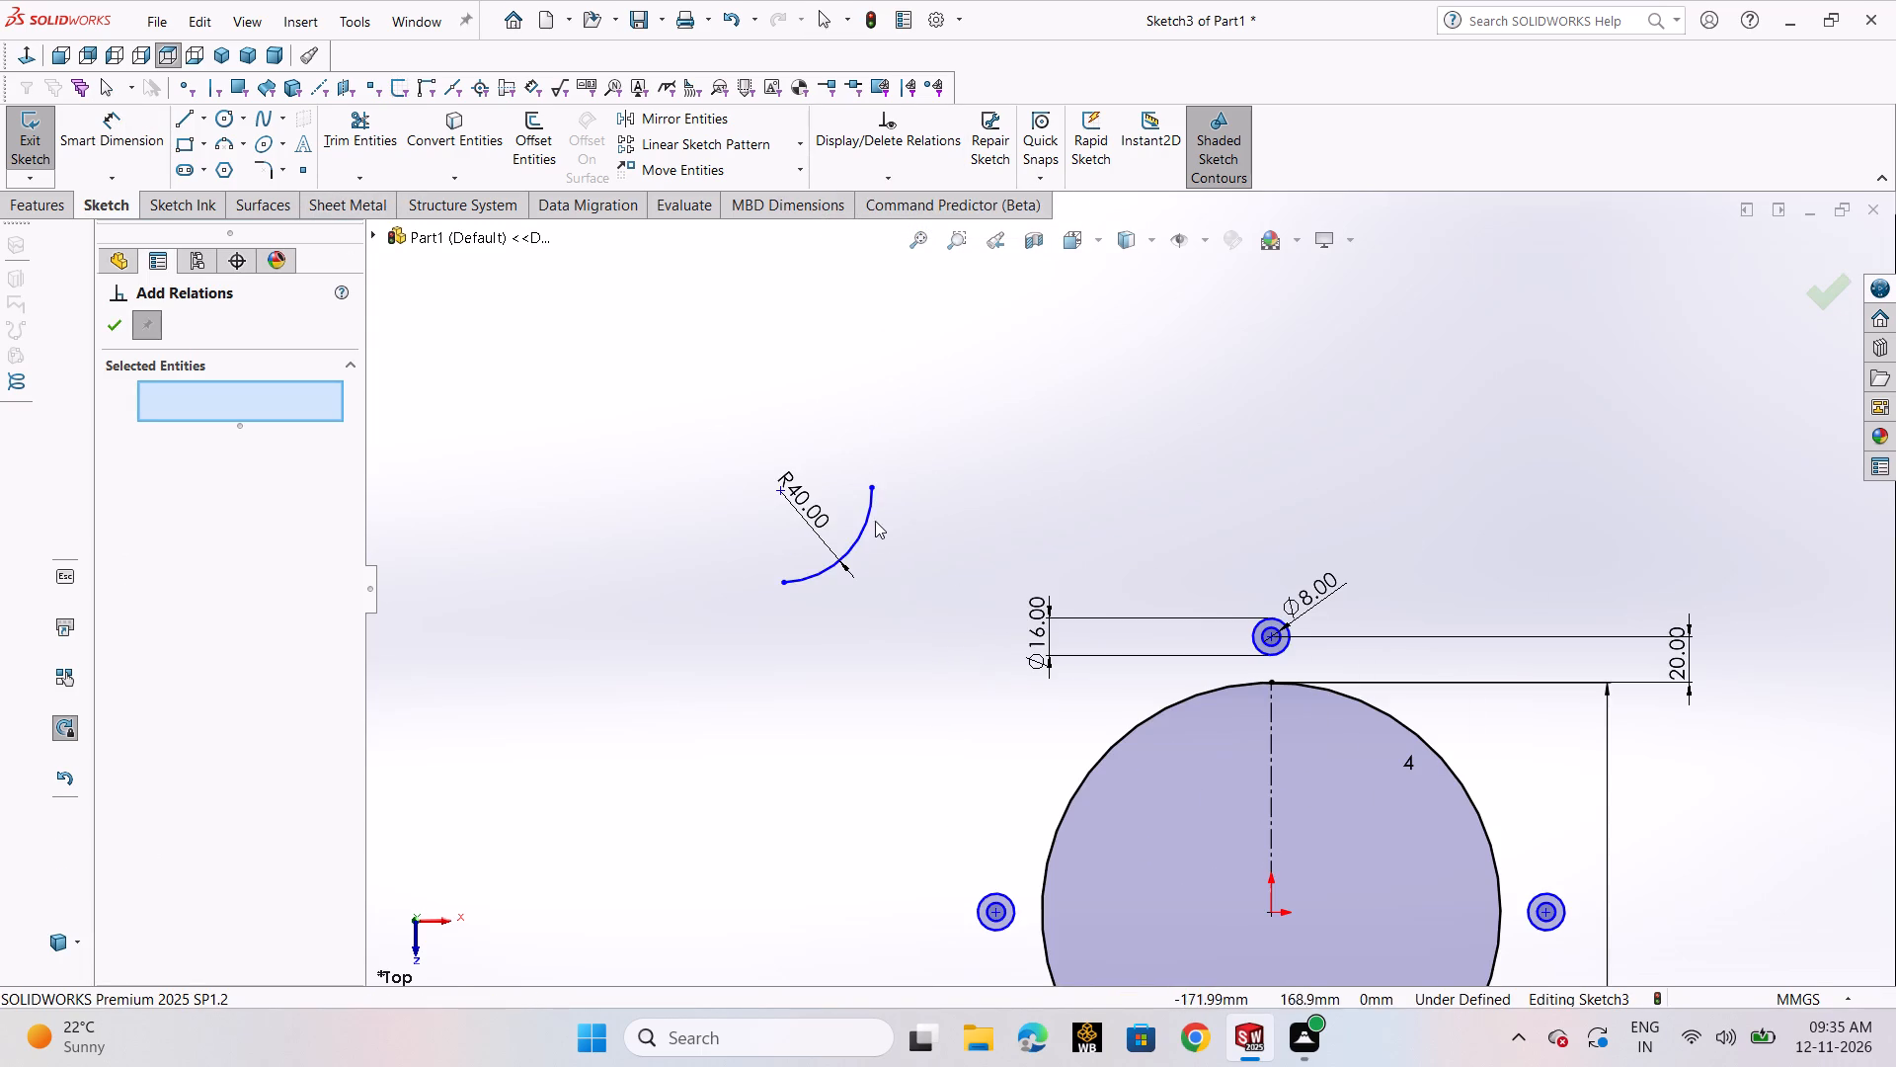
{"action": "left_click", "coordinate": [871, 509]}
{"action": "left_click", "coordinate": [1254, 648]}
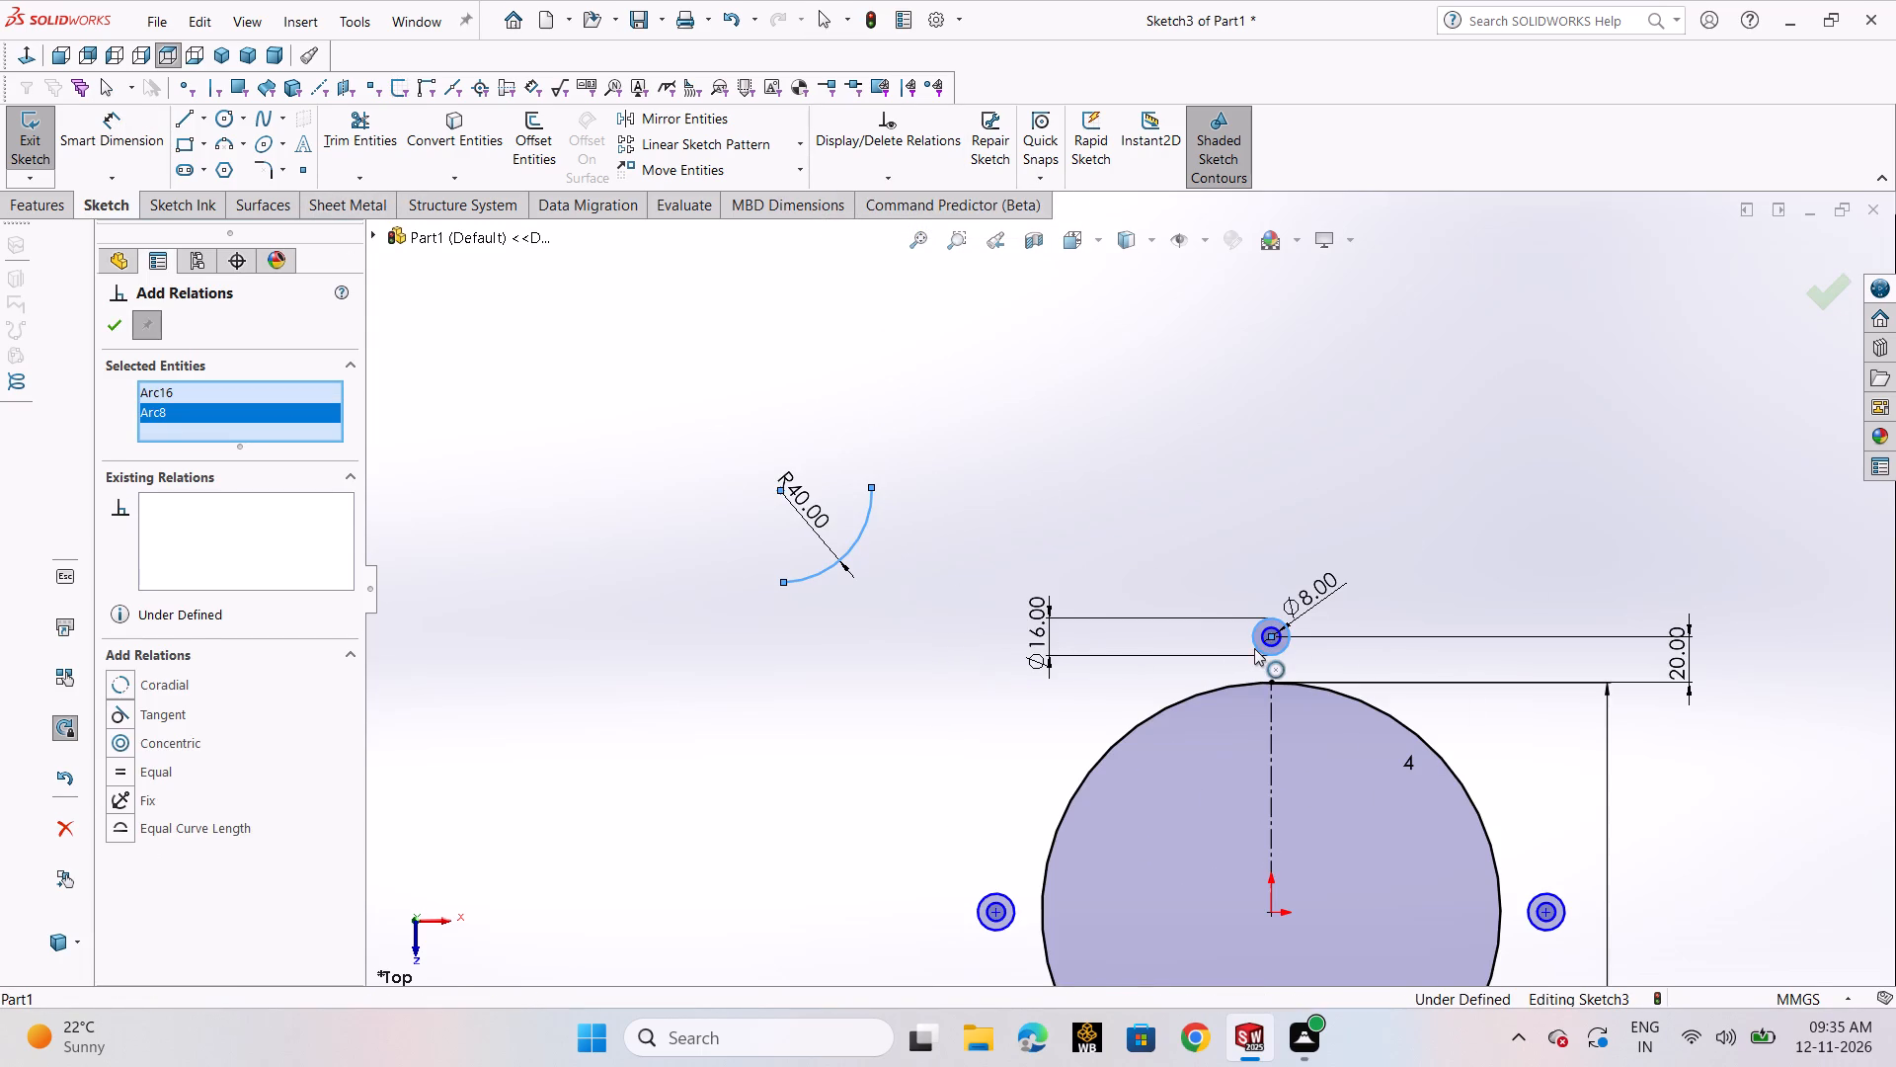
{"action": "left_click", "coordinate": [119, 711]}
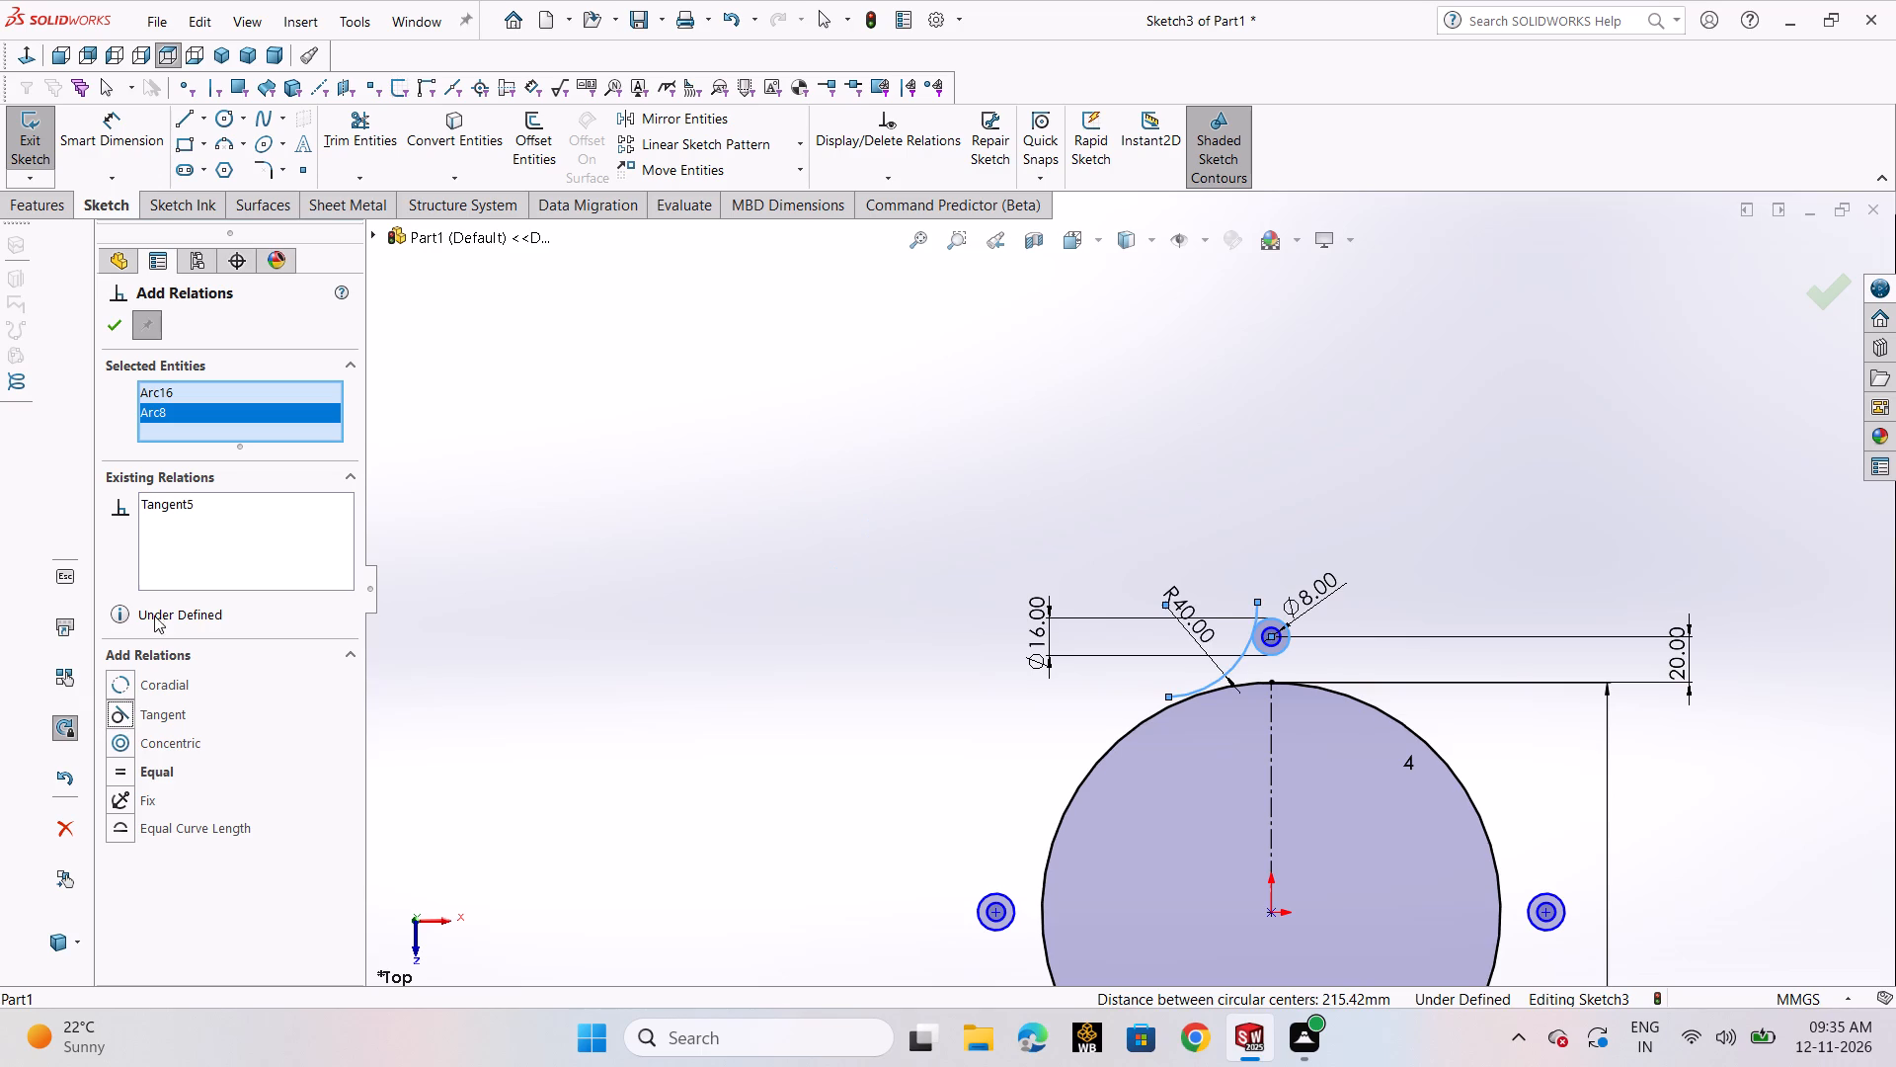
{"action": "left_click", "coordinate": [117, 324]}
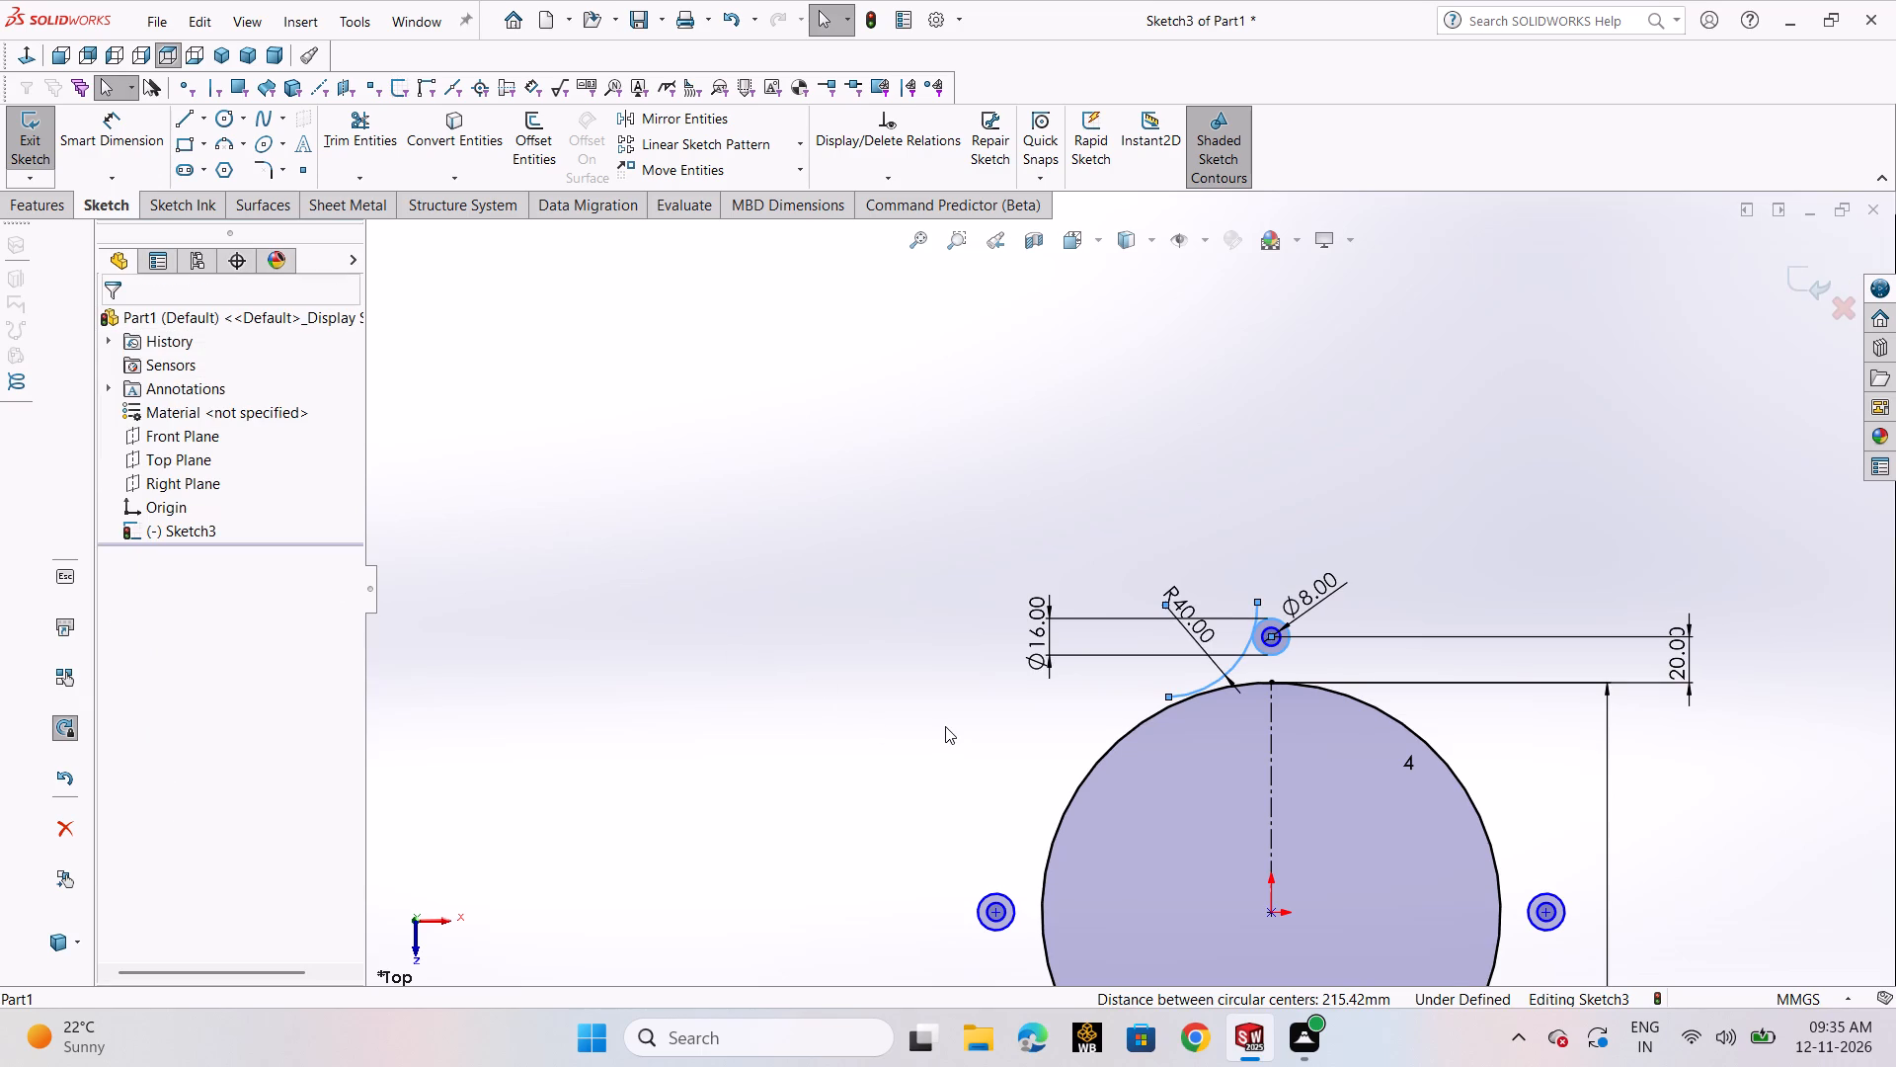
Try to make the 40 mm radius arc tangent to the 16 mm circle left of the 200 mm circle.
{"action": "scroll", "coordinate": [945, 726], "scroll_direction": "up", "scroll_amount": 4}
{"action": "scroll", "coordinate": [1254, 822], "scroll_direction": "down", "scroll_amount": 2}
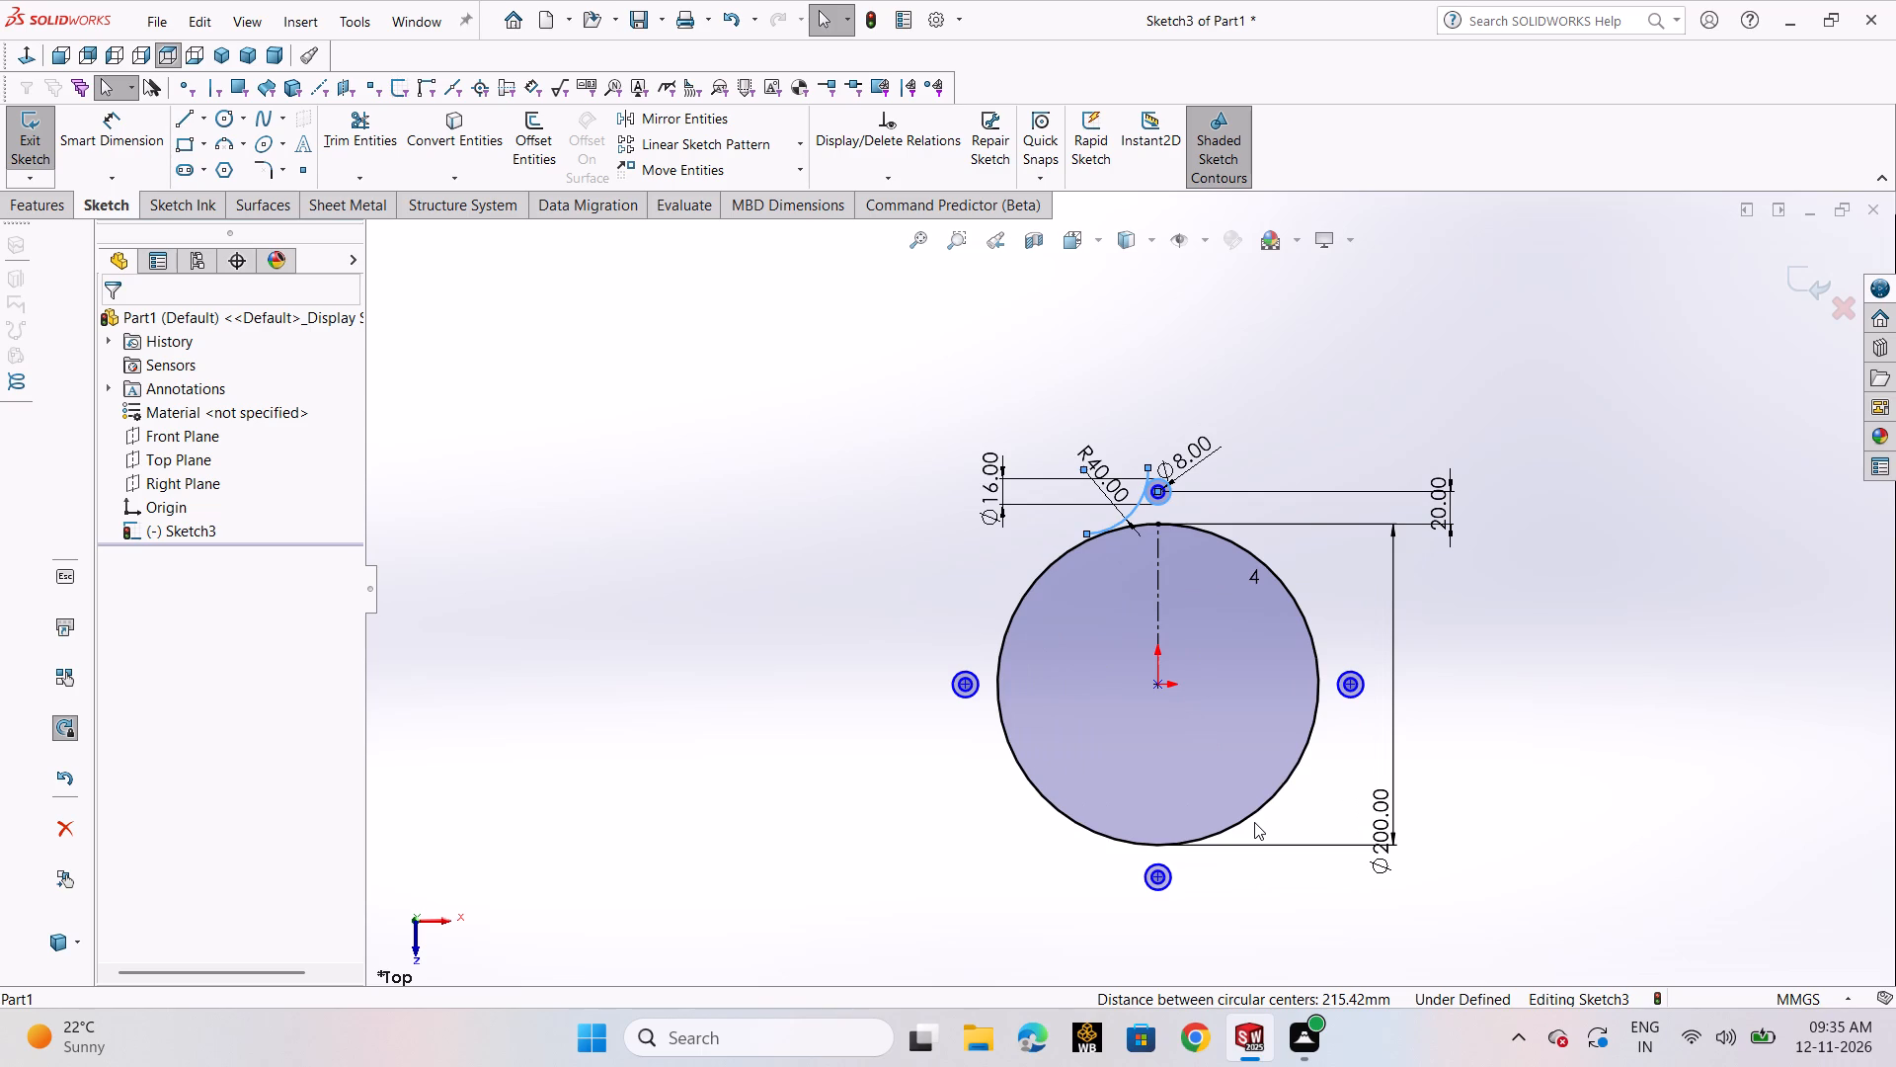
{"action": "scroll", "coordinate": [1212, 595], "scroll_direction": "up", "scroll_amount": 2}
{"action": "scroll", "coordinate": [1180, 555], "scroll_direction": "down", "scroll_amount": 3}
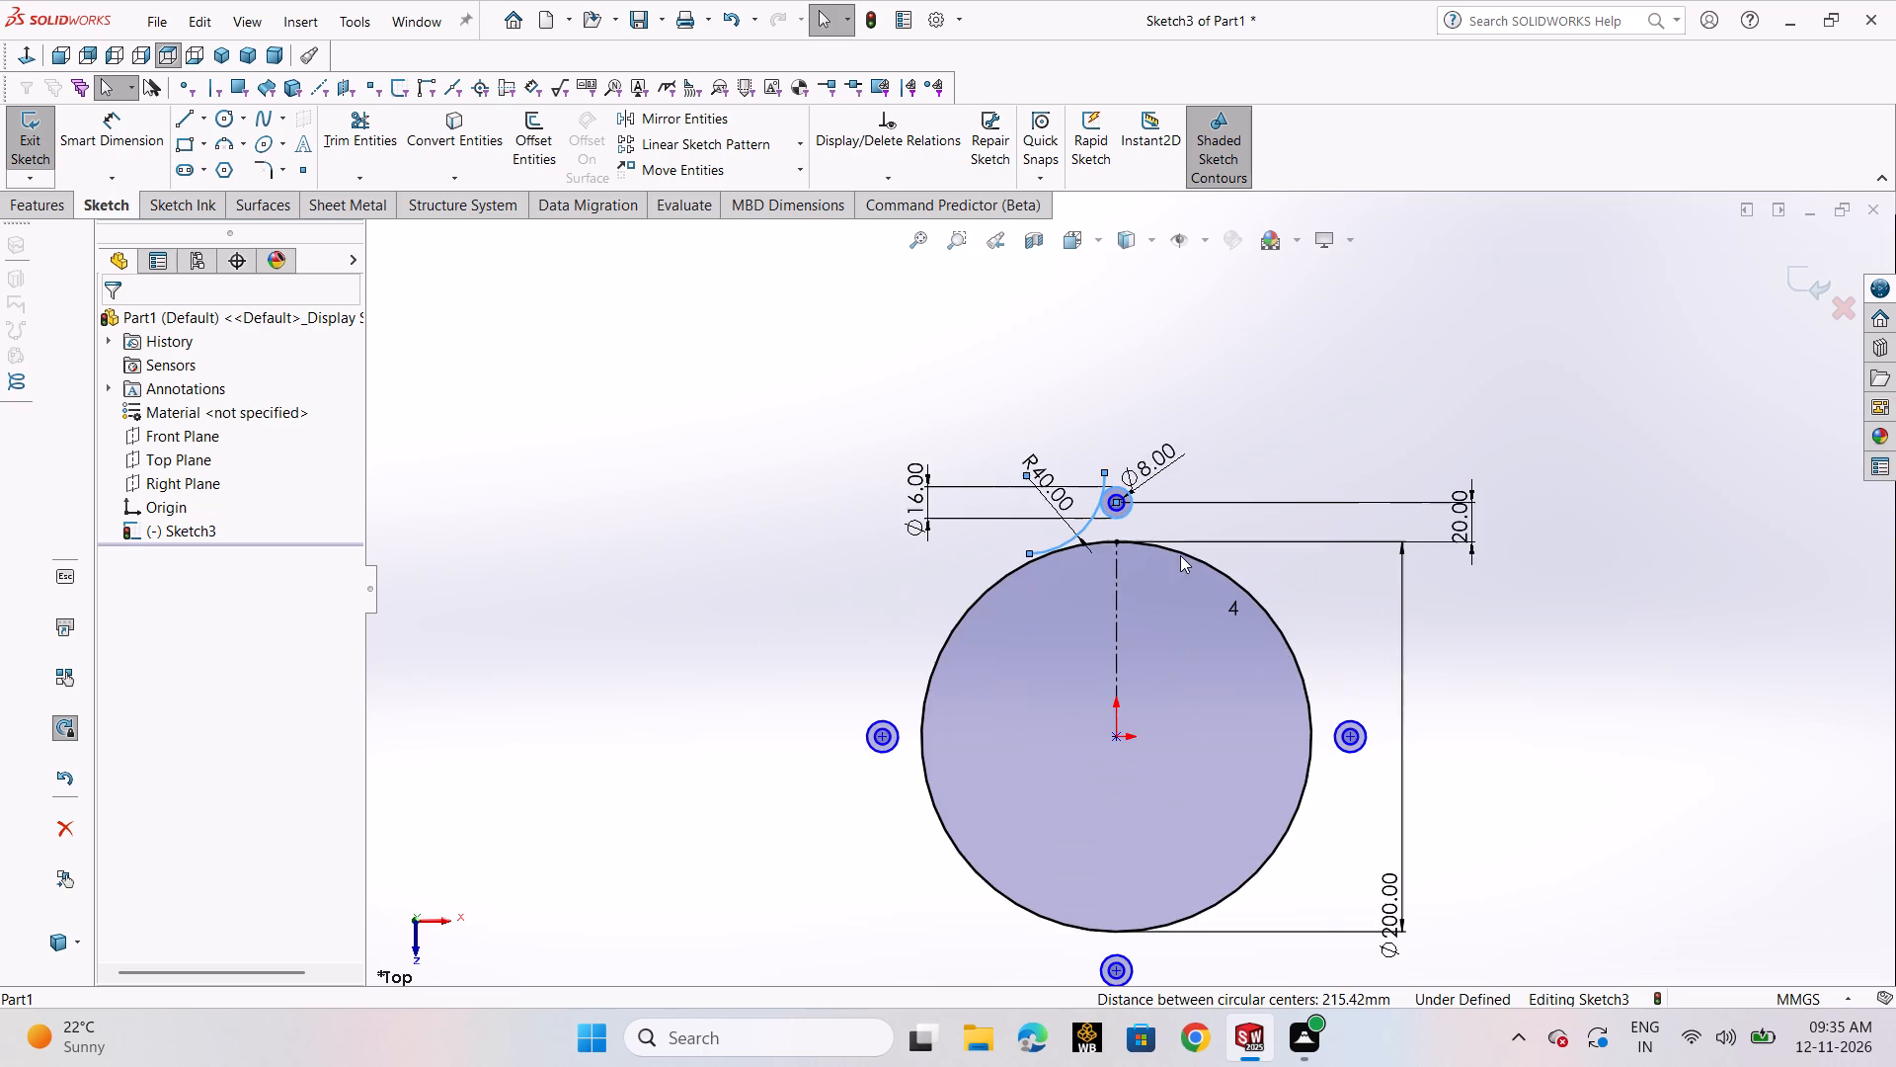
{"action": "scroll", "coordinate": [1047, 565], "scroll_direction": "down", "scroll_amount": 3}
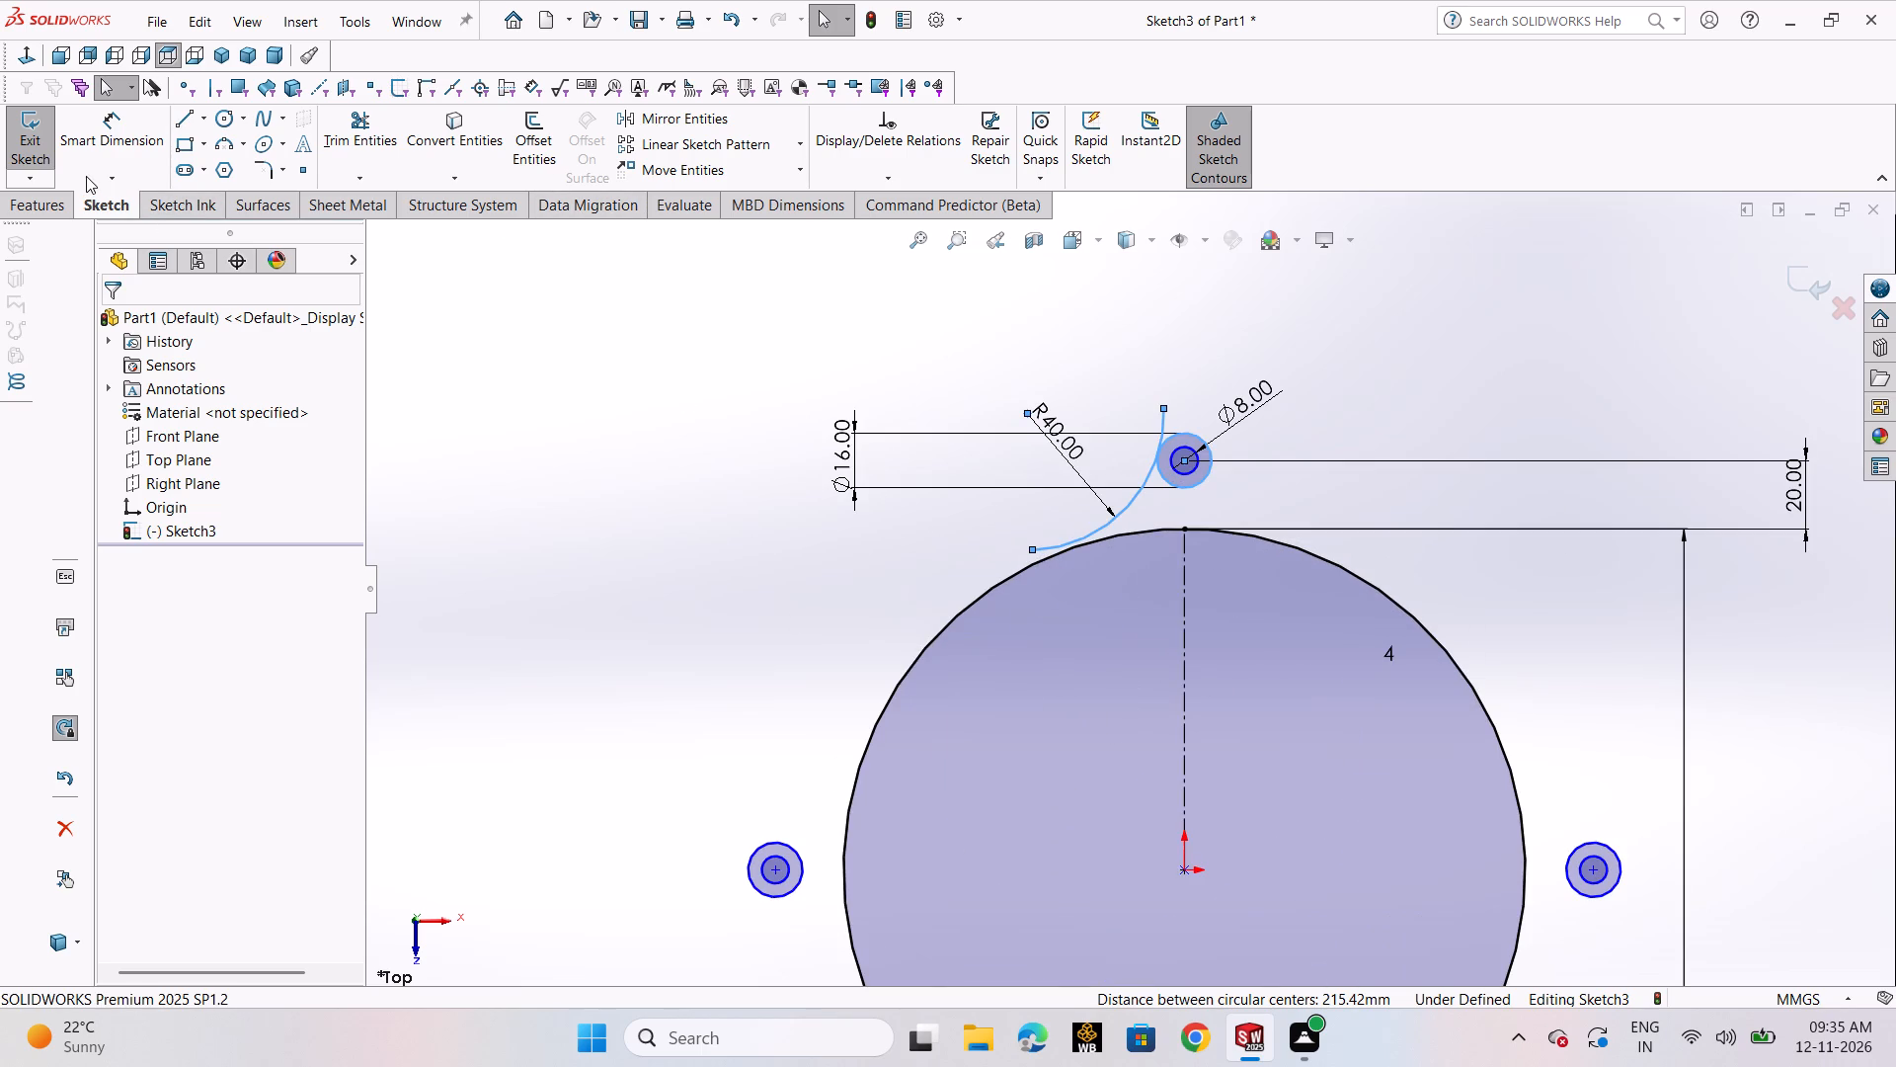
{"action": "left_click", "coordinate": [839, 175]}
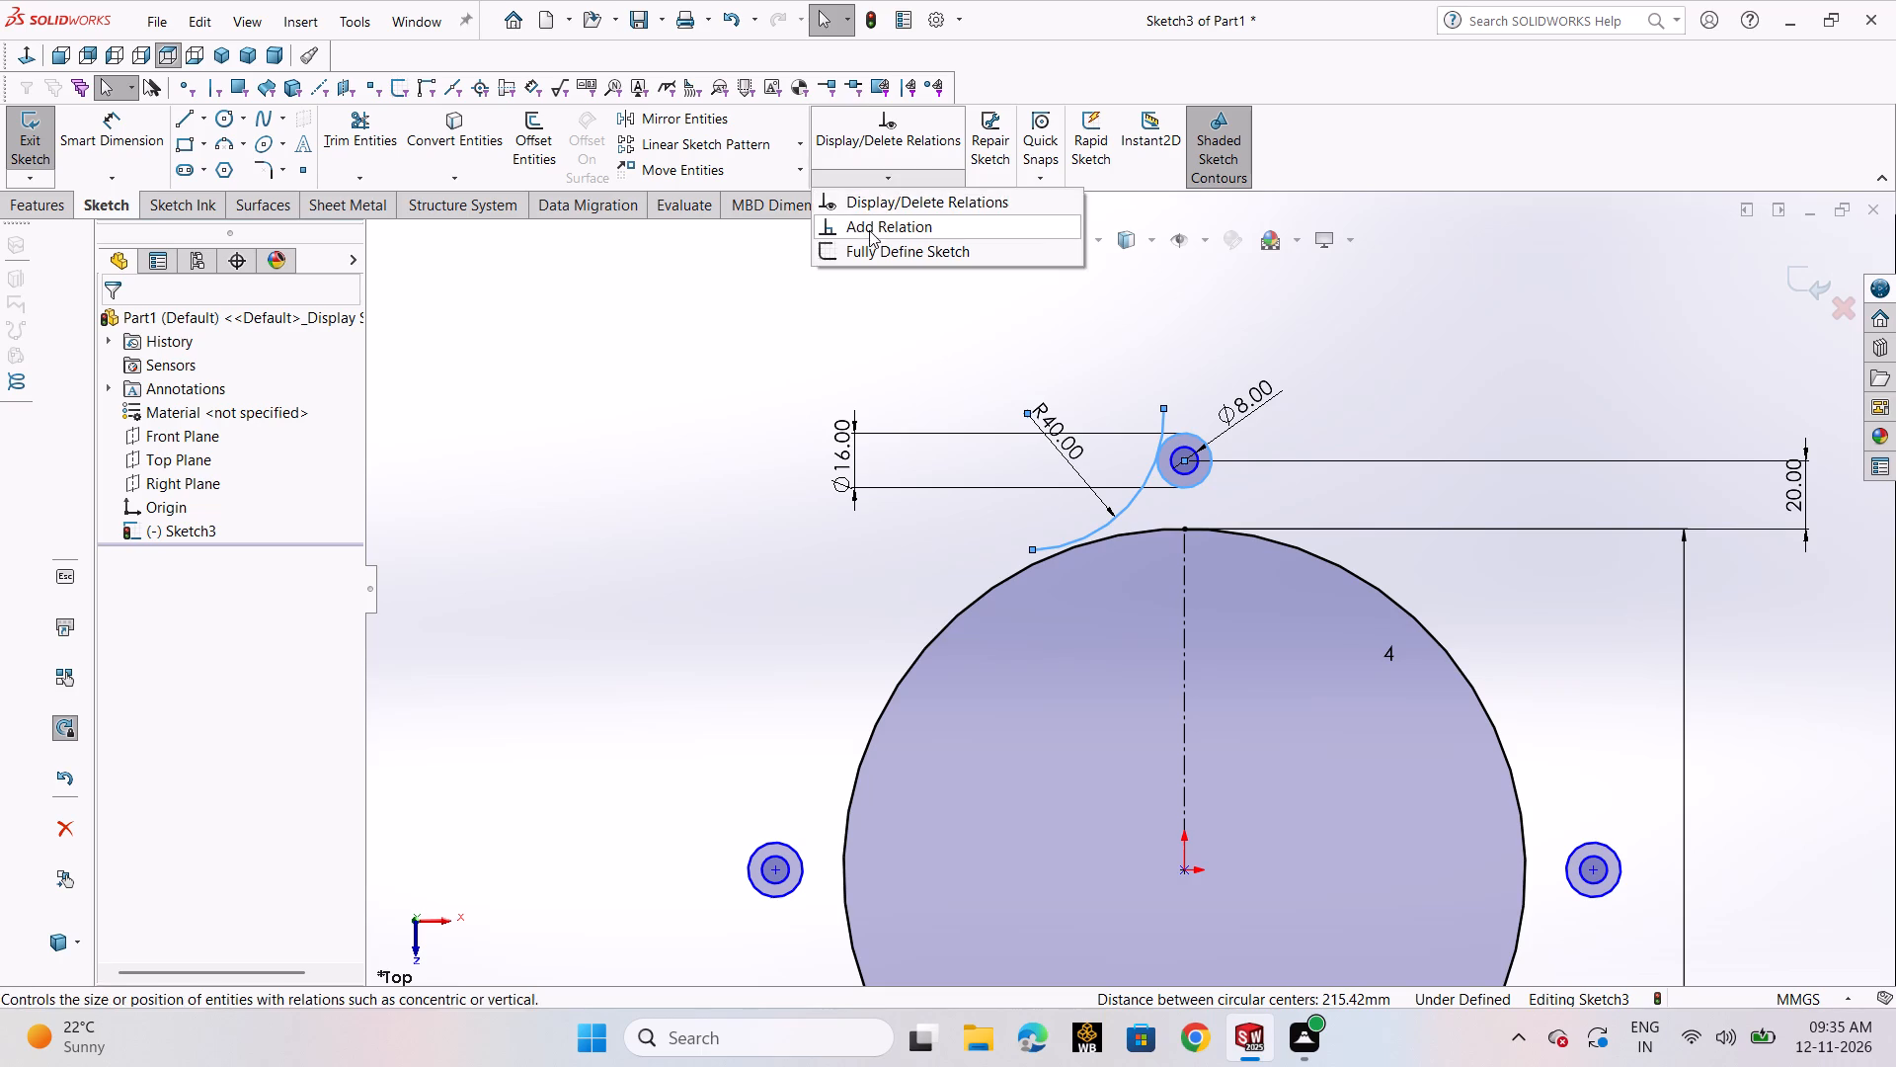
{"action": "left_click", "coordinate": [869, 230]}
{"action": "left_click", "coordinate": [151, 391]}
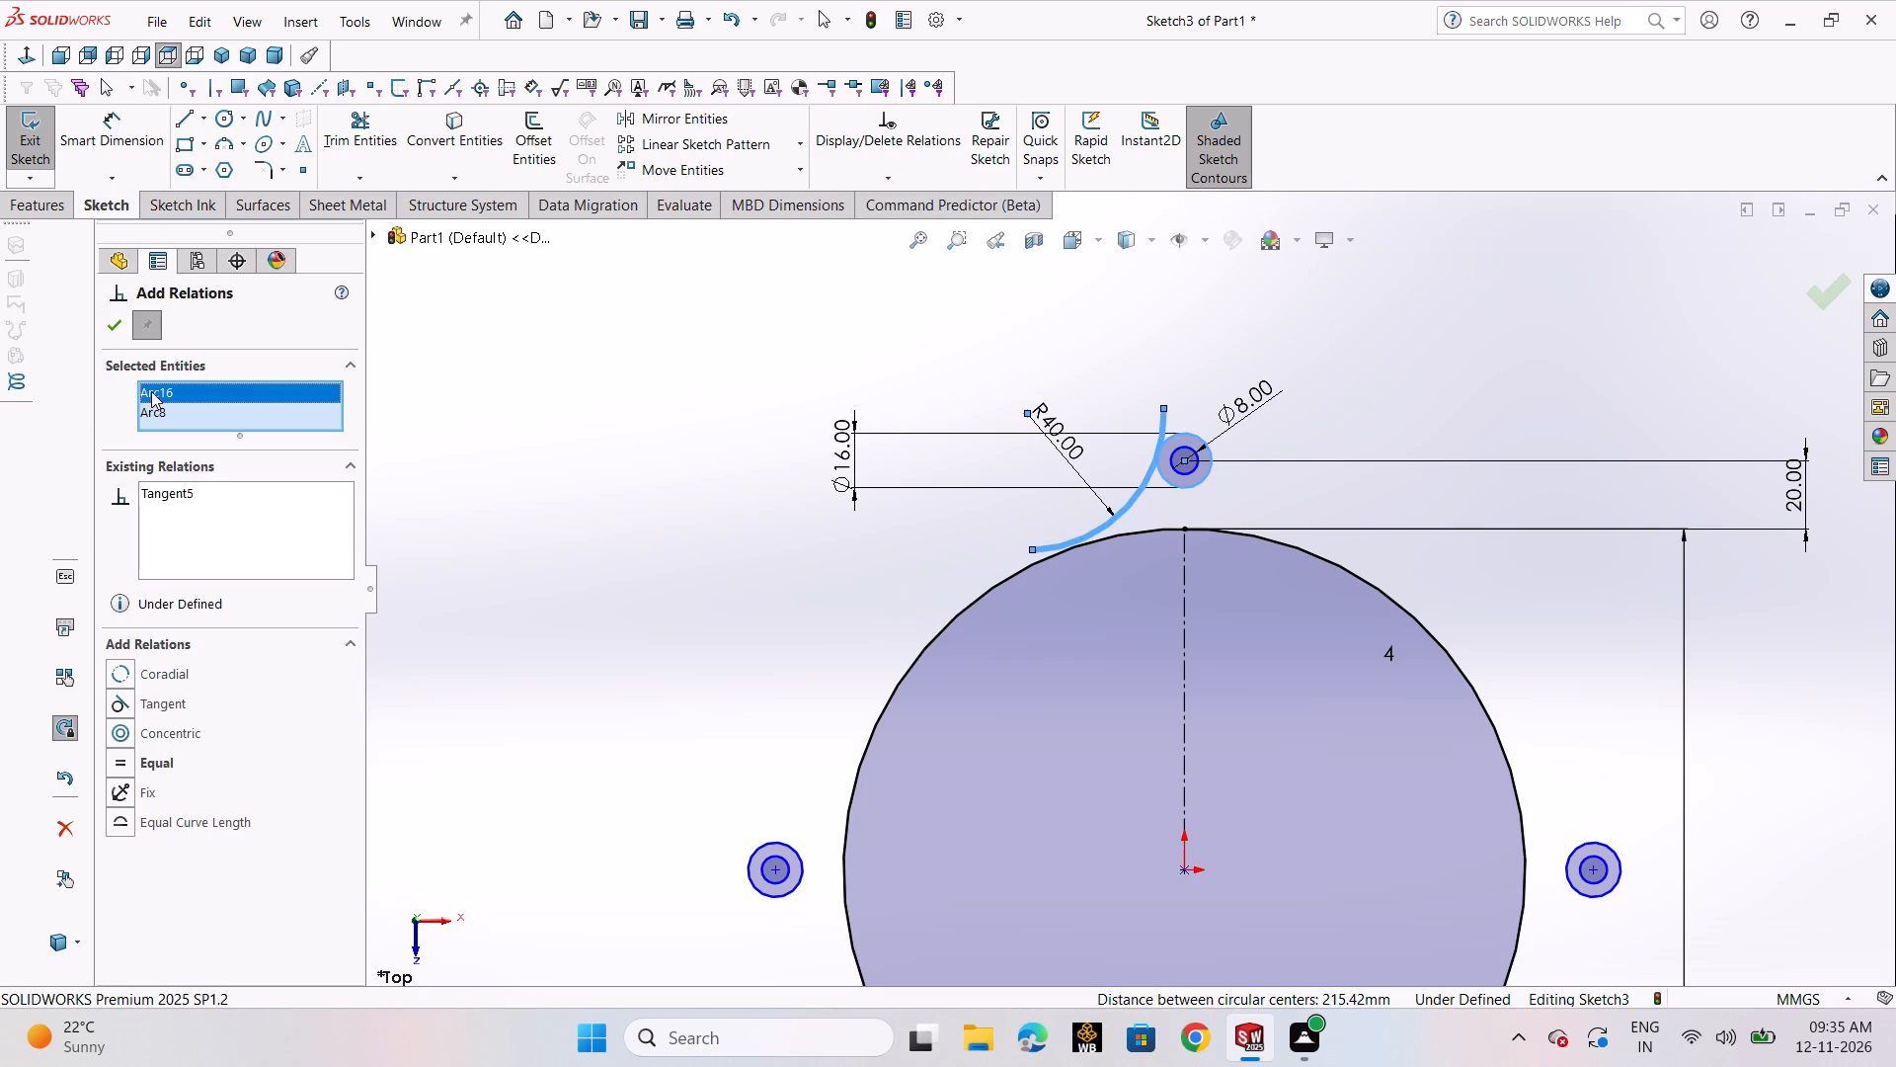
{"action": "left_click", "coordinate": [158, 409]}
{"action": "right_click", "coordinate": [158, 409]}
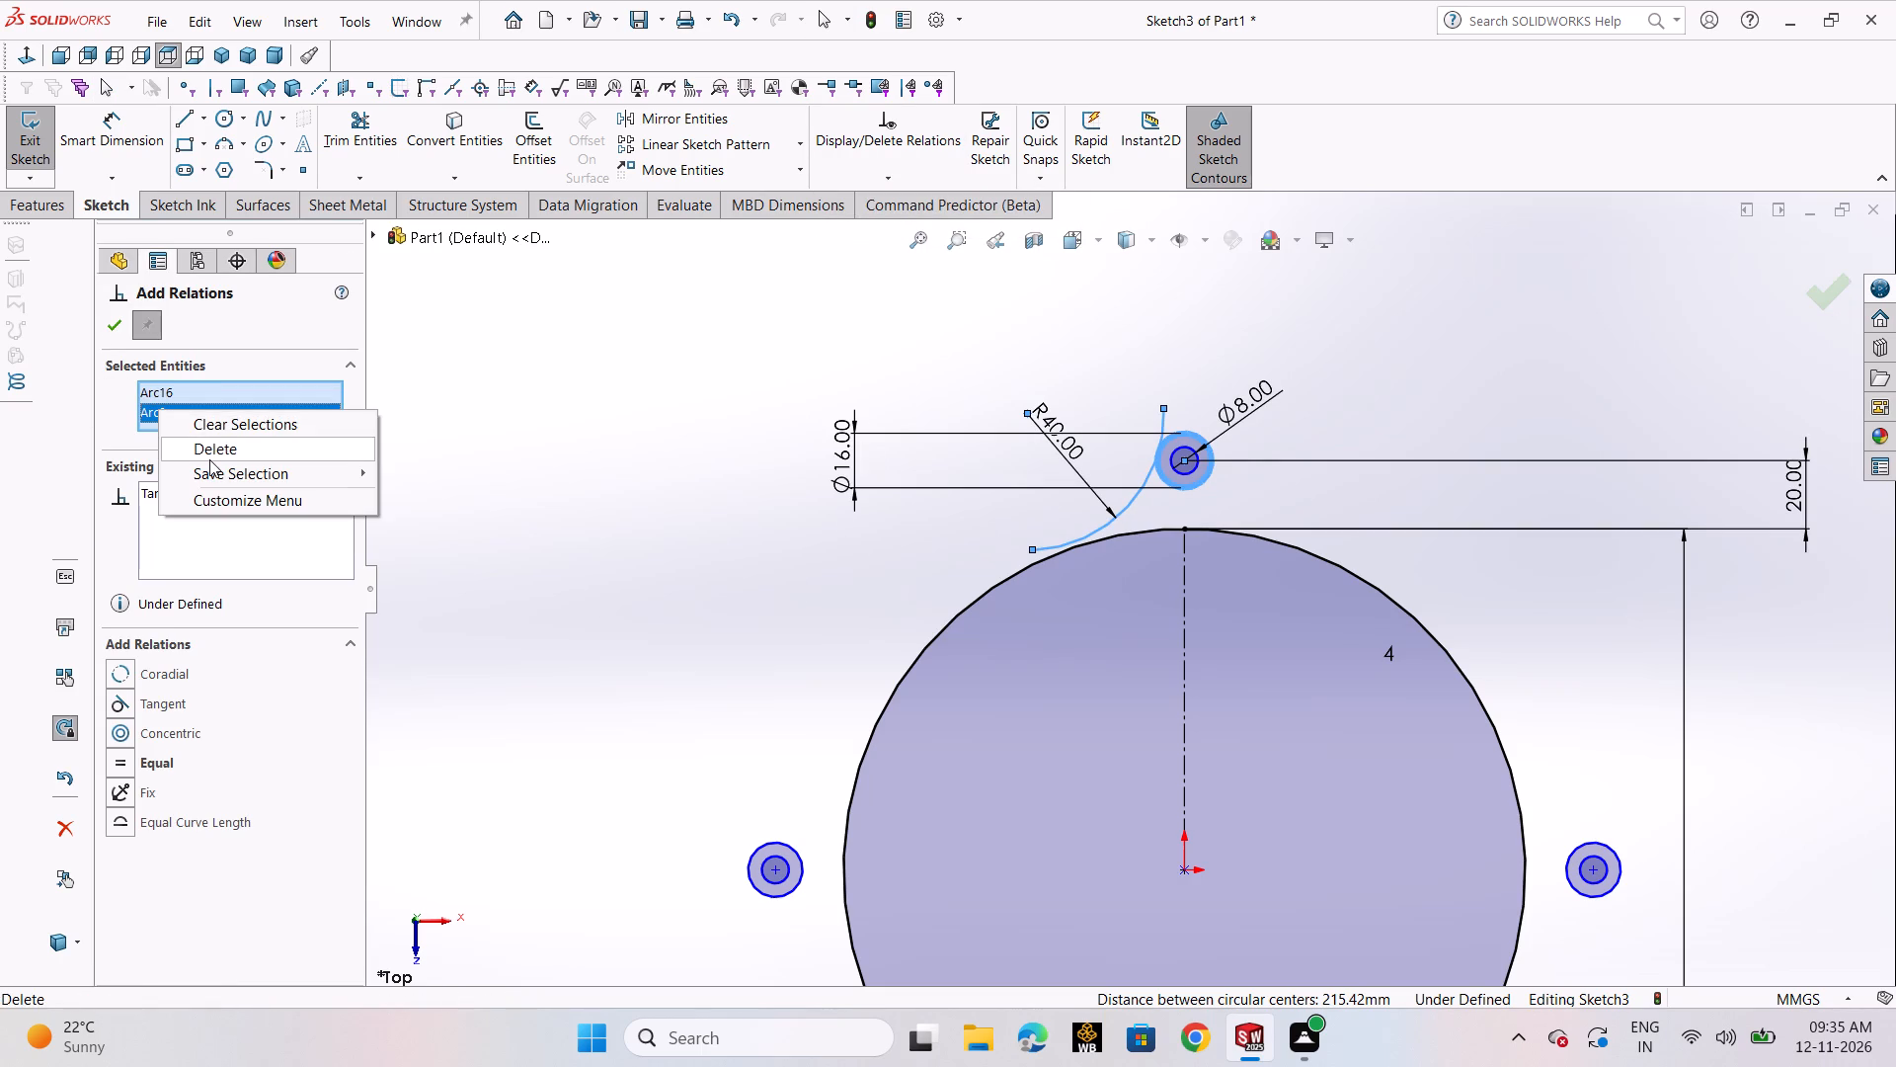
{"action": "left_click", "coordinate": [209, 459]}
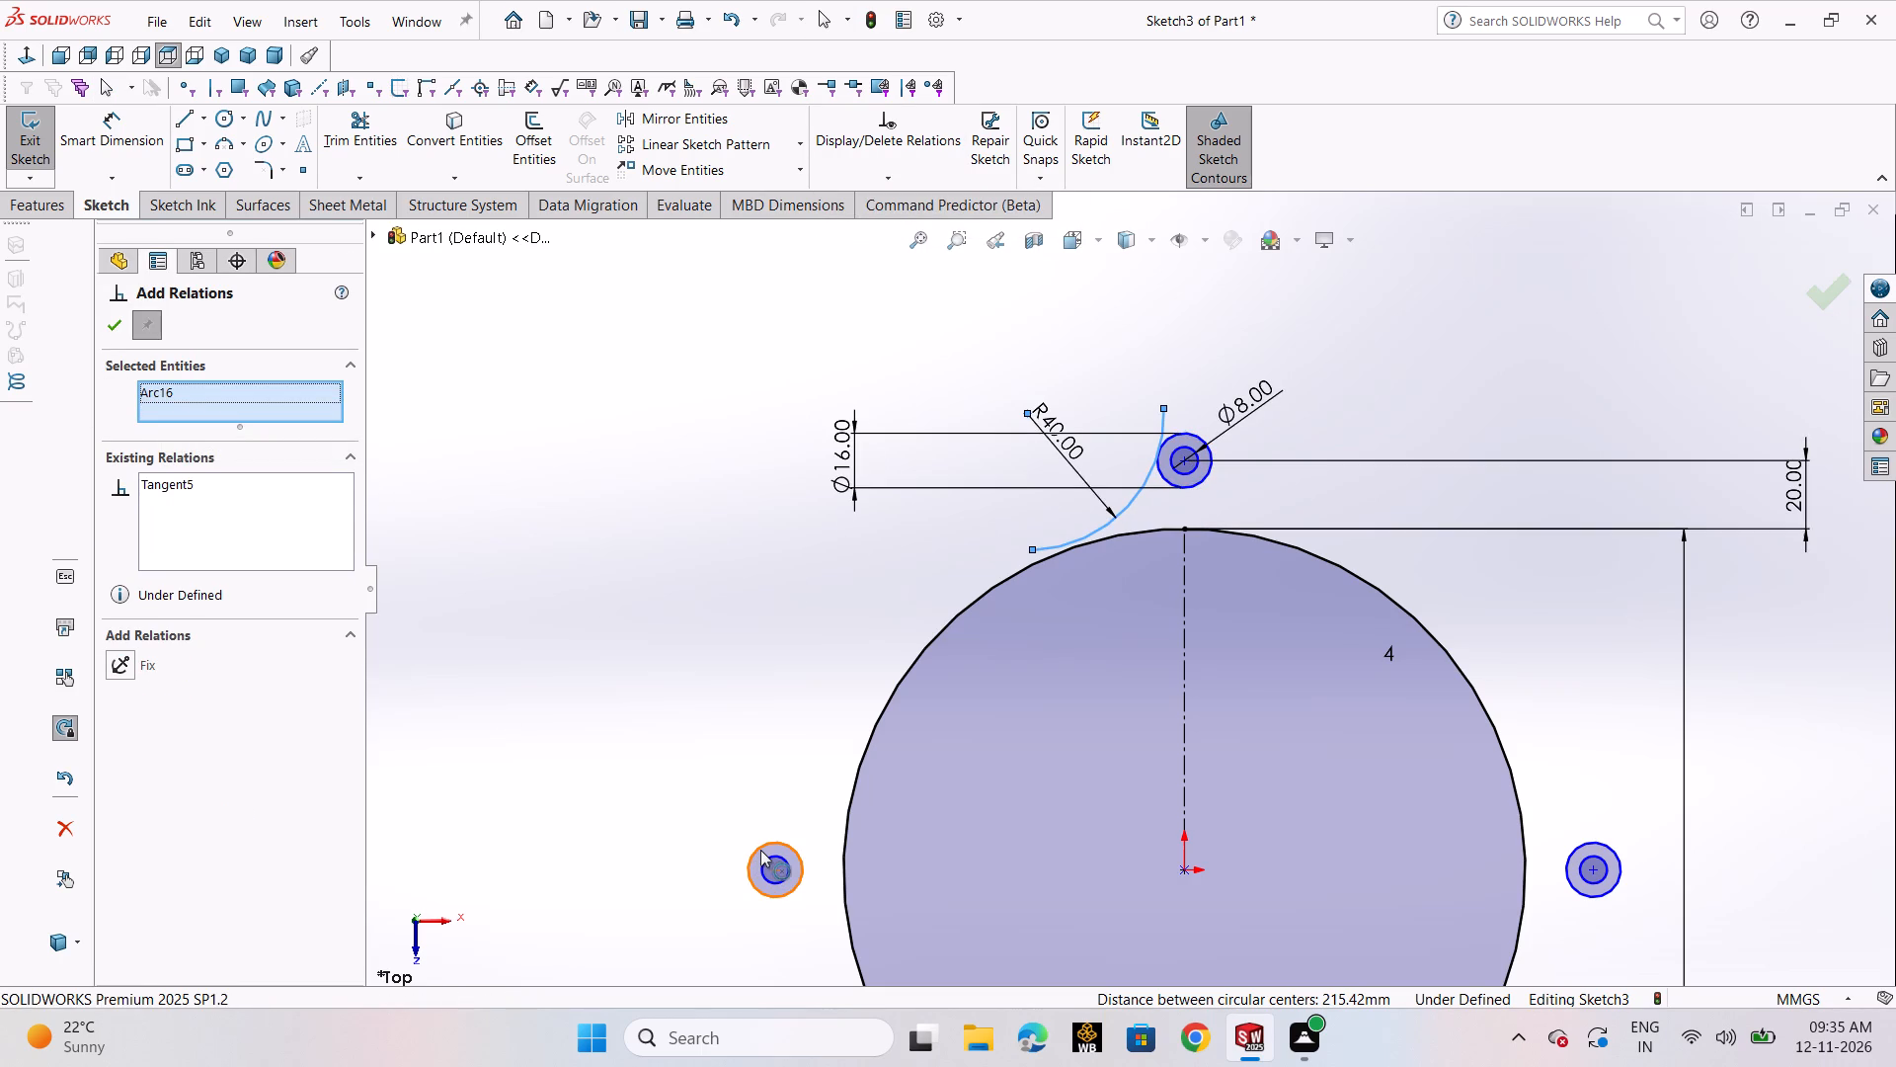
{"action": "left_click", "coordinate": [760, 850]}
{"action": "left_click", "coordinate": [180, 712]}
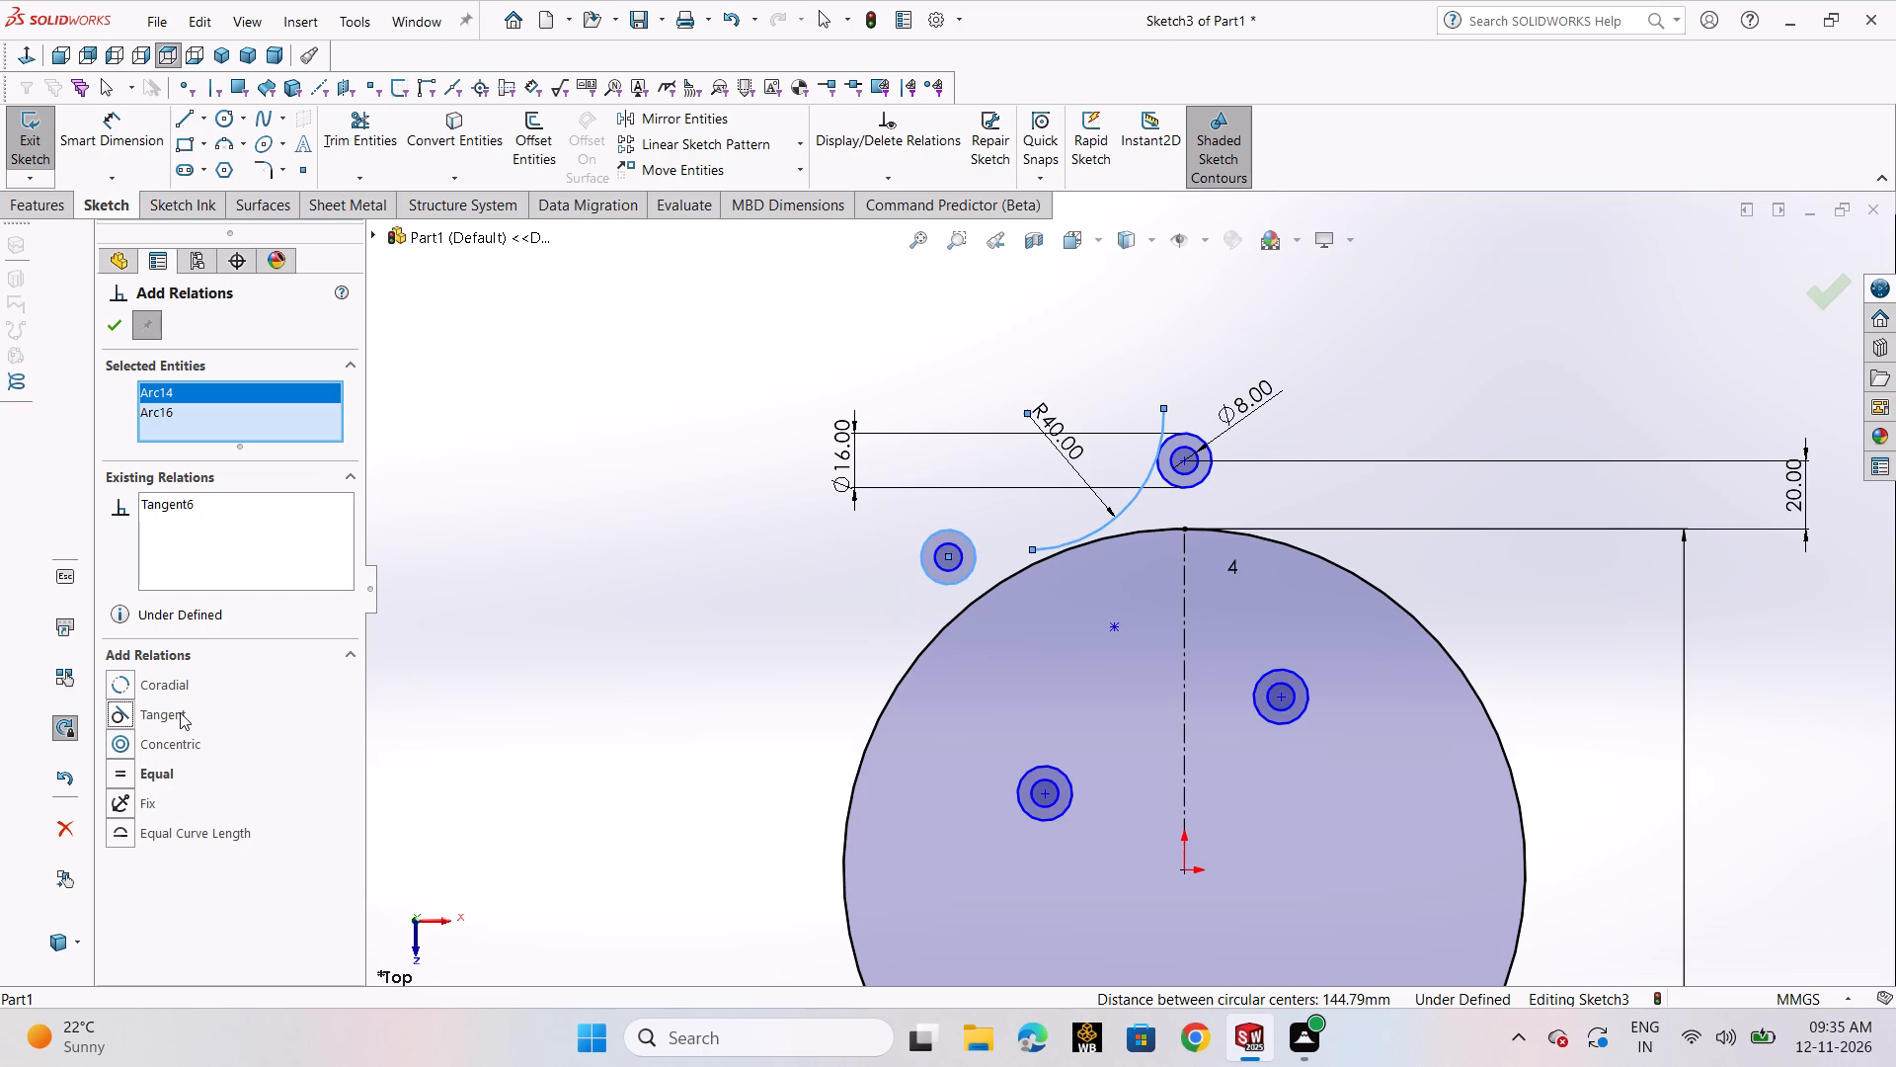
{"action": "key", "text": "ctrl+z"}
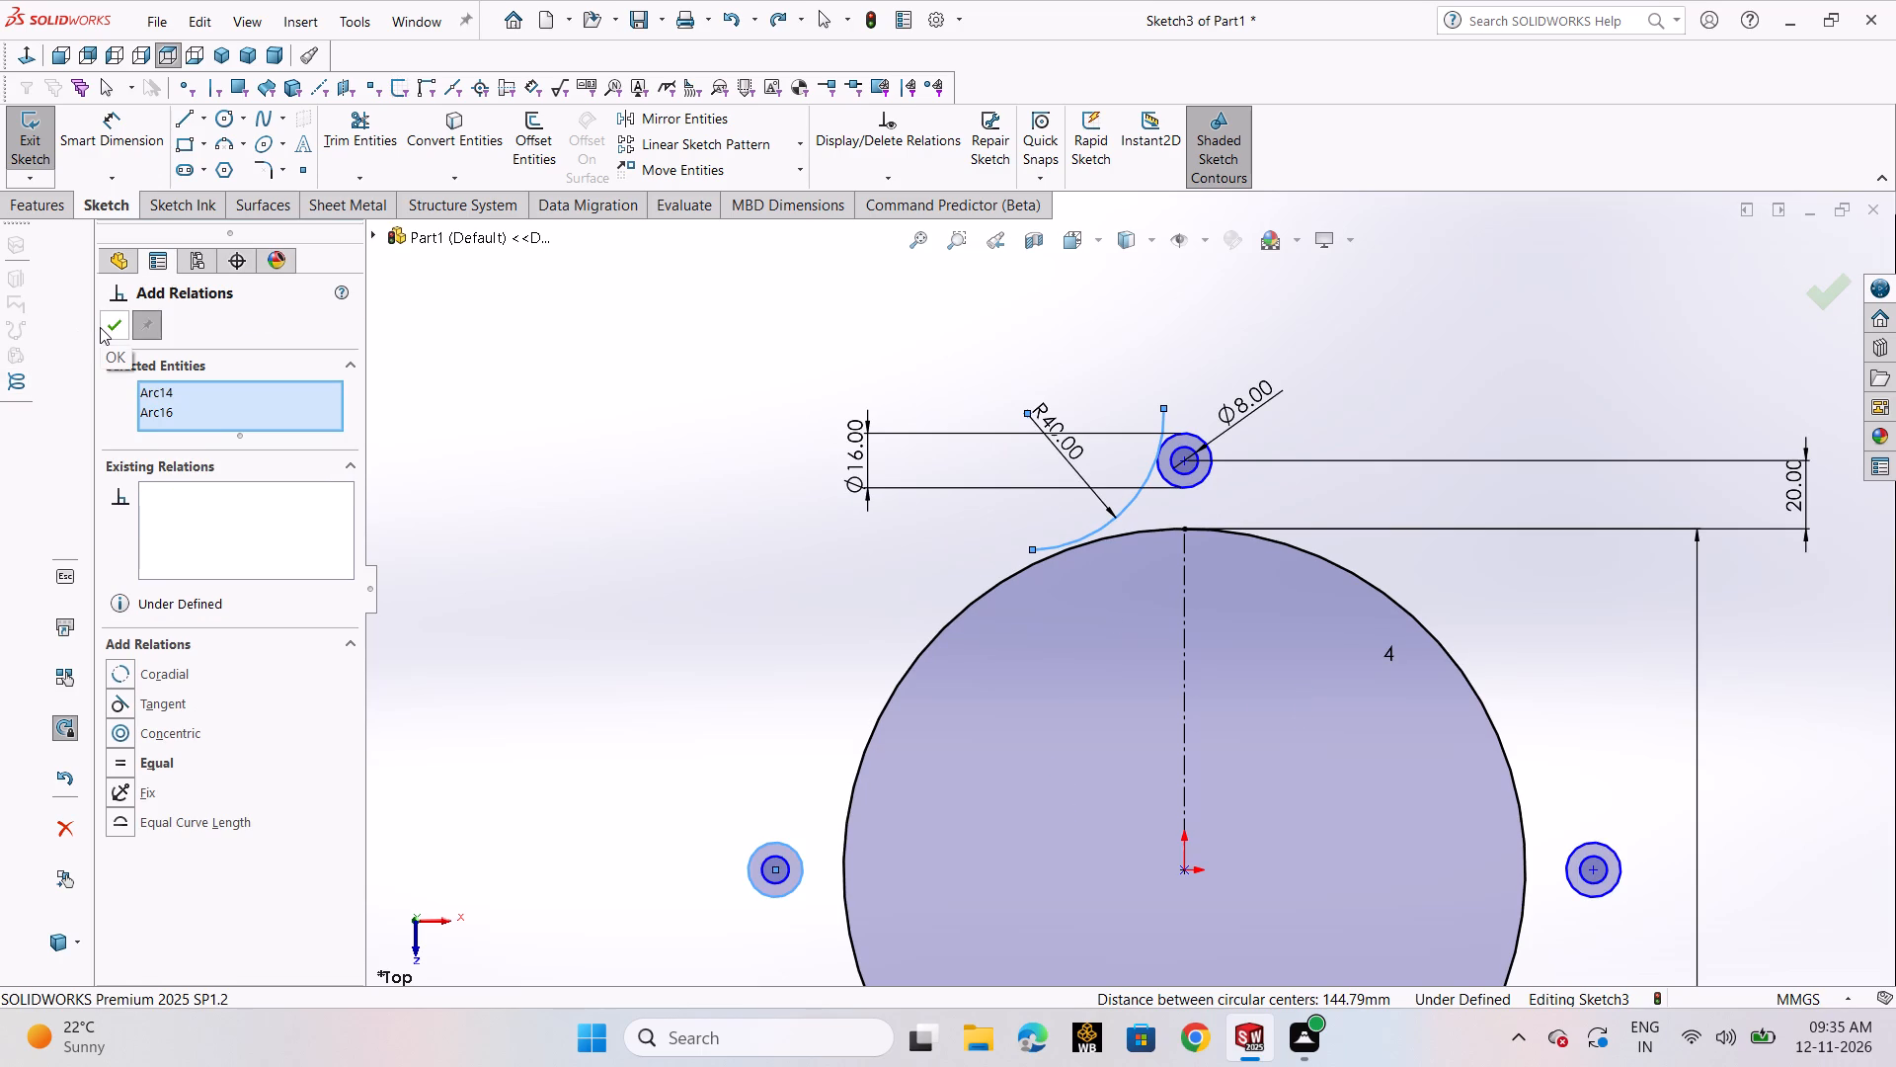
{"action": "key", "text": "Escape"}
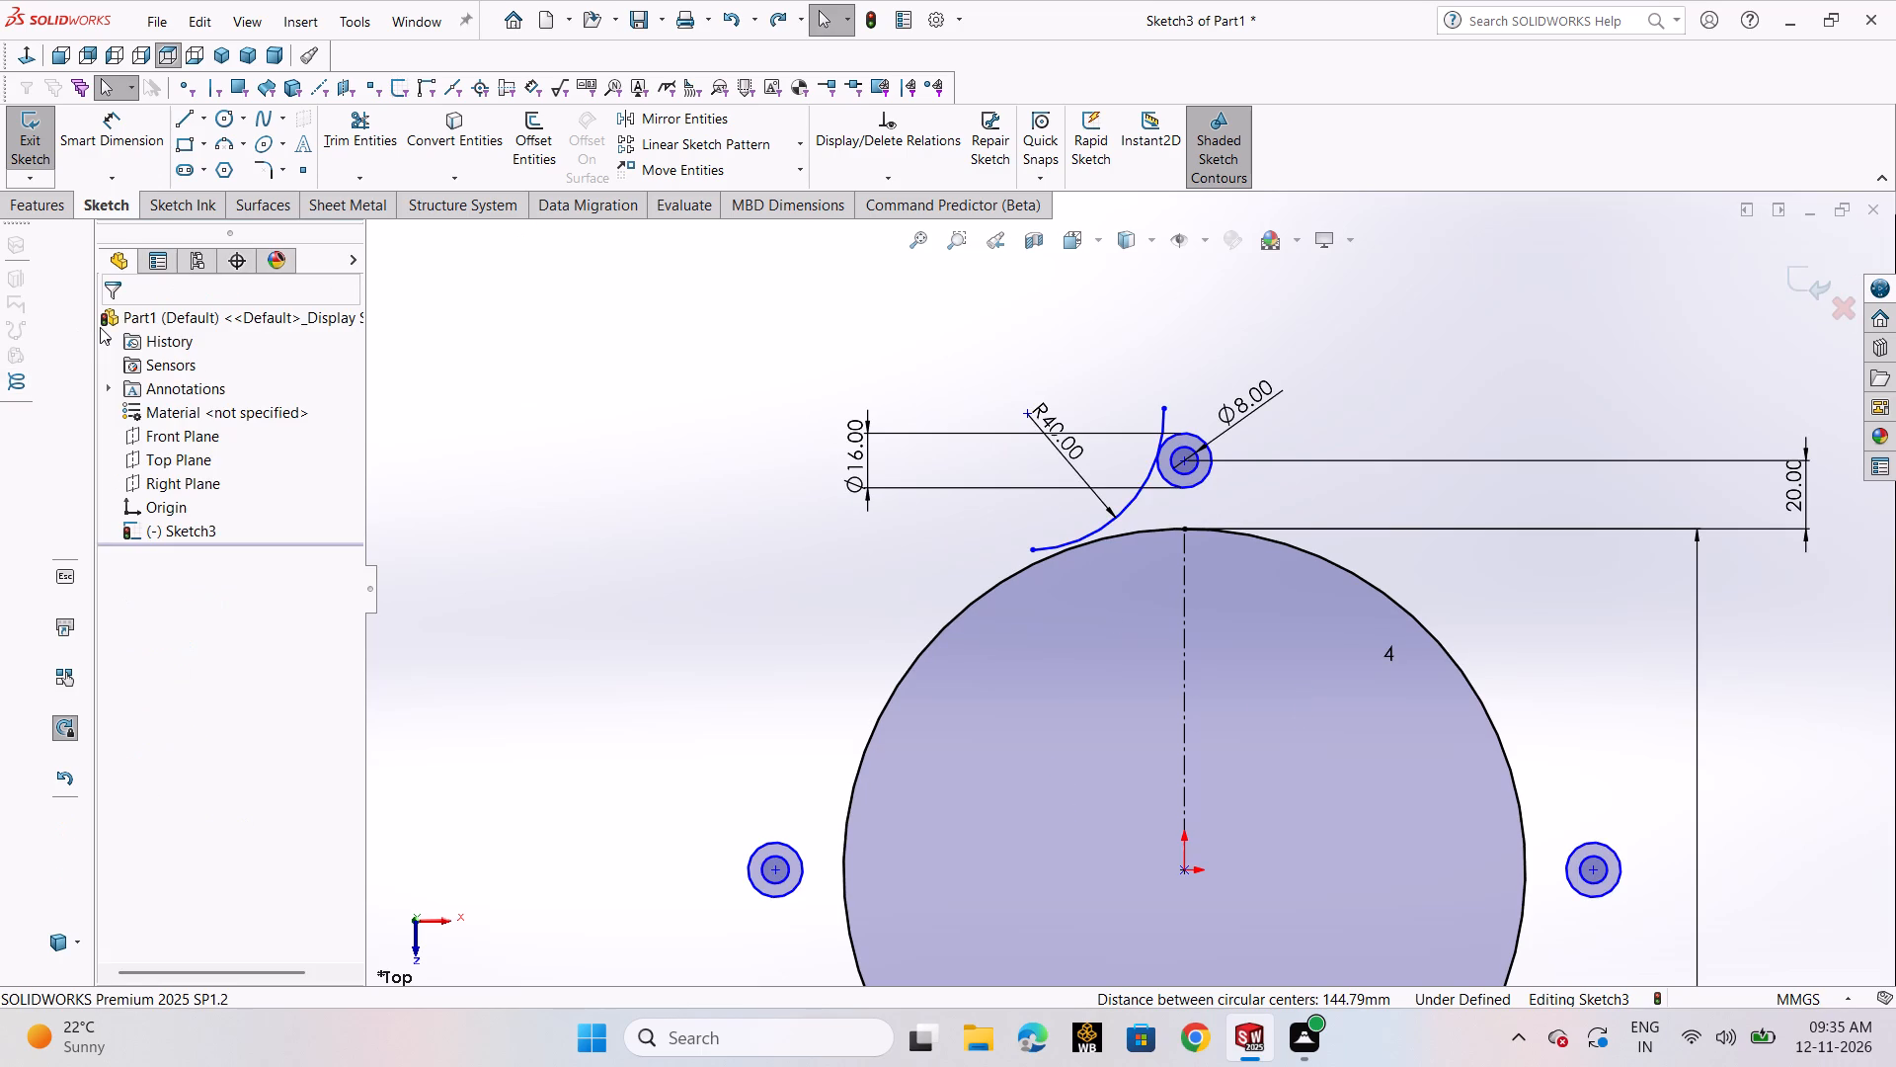
Dimension the horizontal distance from the centre of the left-hand concentric circle pair to the origin at 120 mm.
{"action": "scroll", "coordinate": [749, 570], "scroll_direction": "up", "scroll_amount": 3}
{"action": "scroll", "coordinate": [951, 635], "scroll_direction": "up", "scroll_amount": 1}
{"action": "scroll", "coordinate": [1188, 735], "scroll_direction": "down", "scroll_amount": 2}
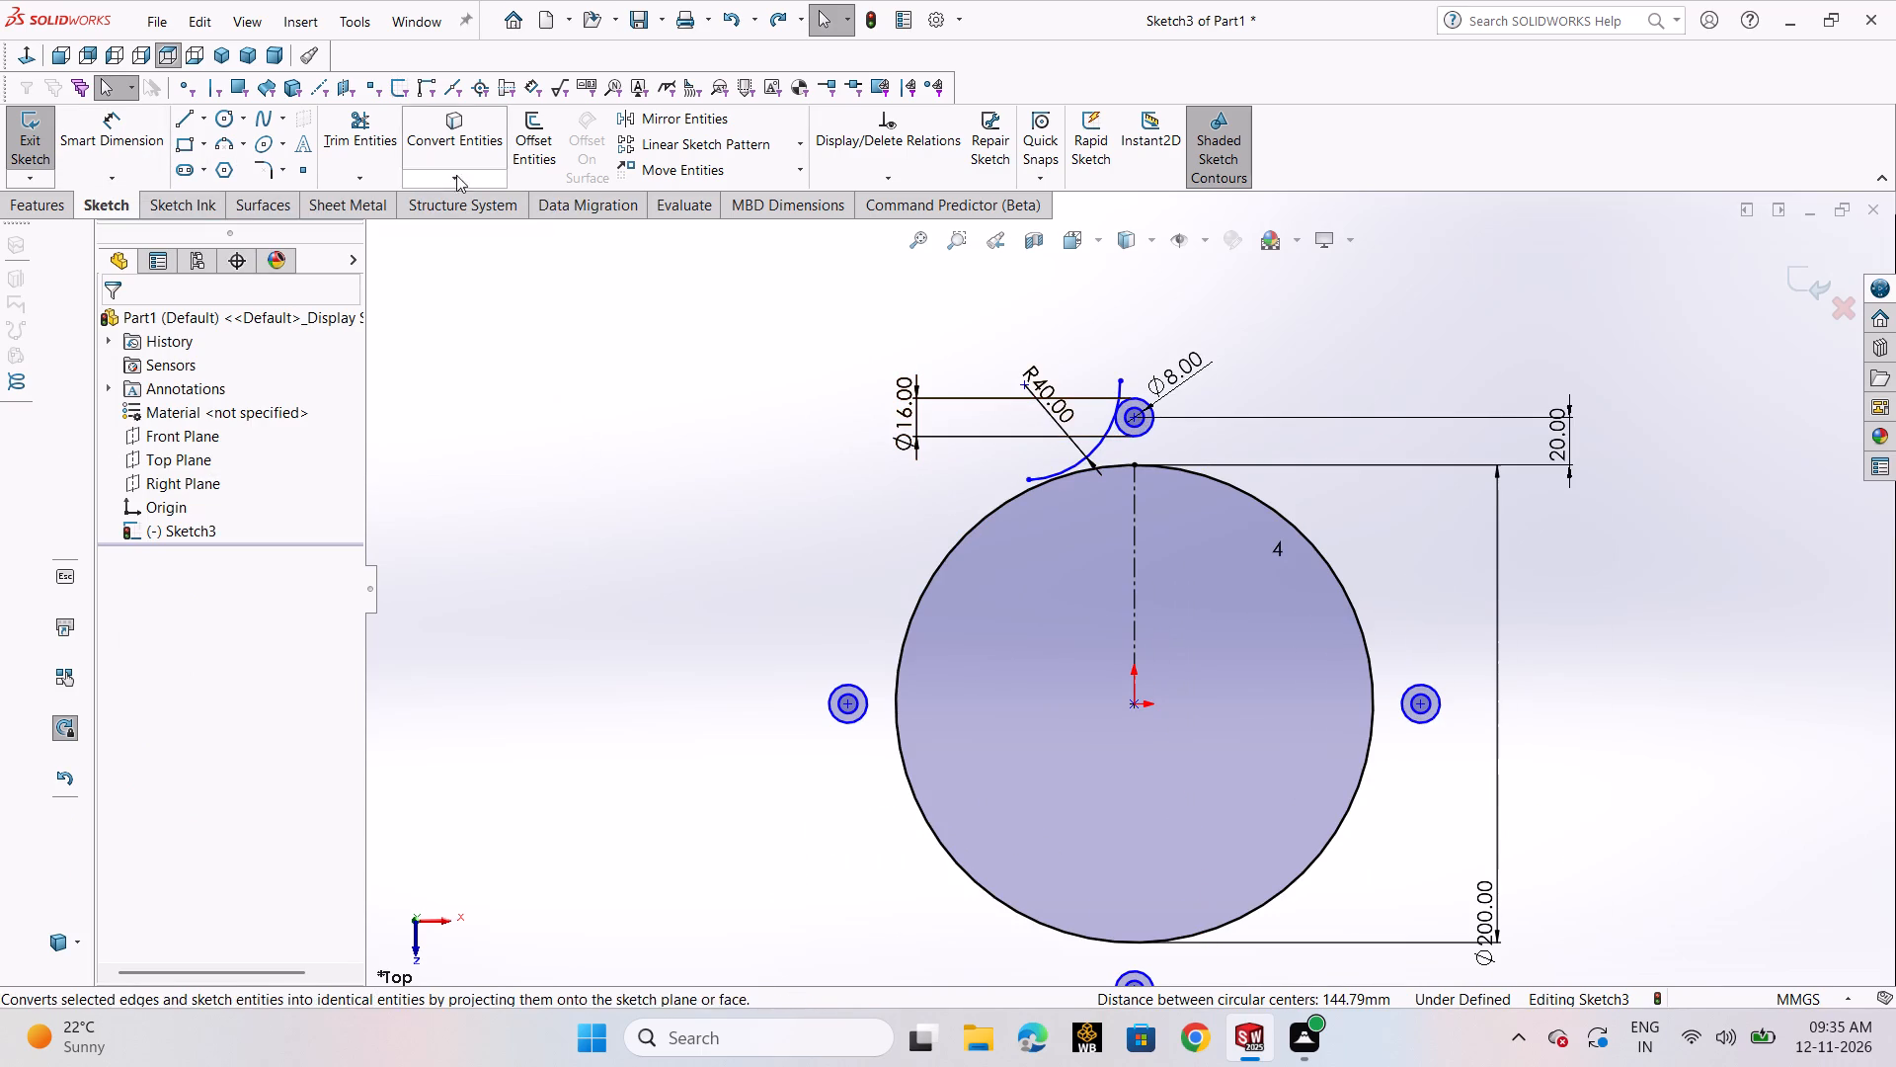
{"action": "left_click", "coordinate": [136, 157]}
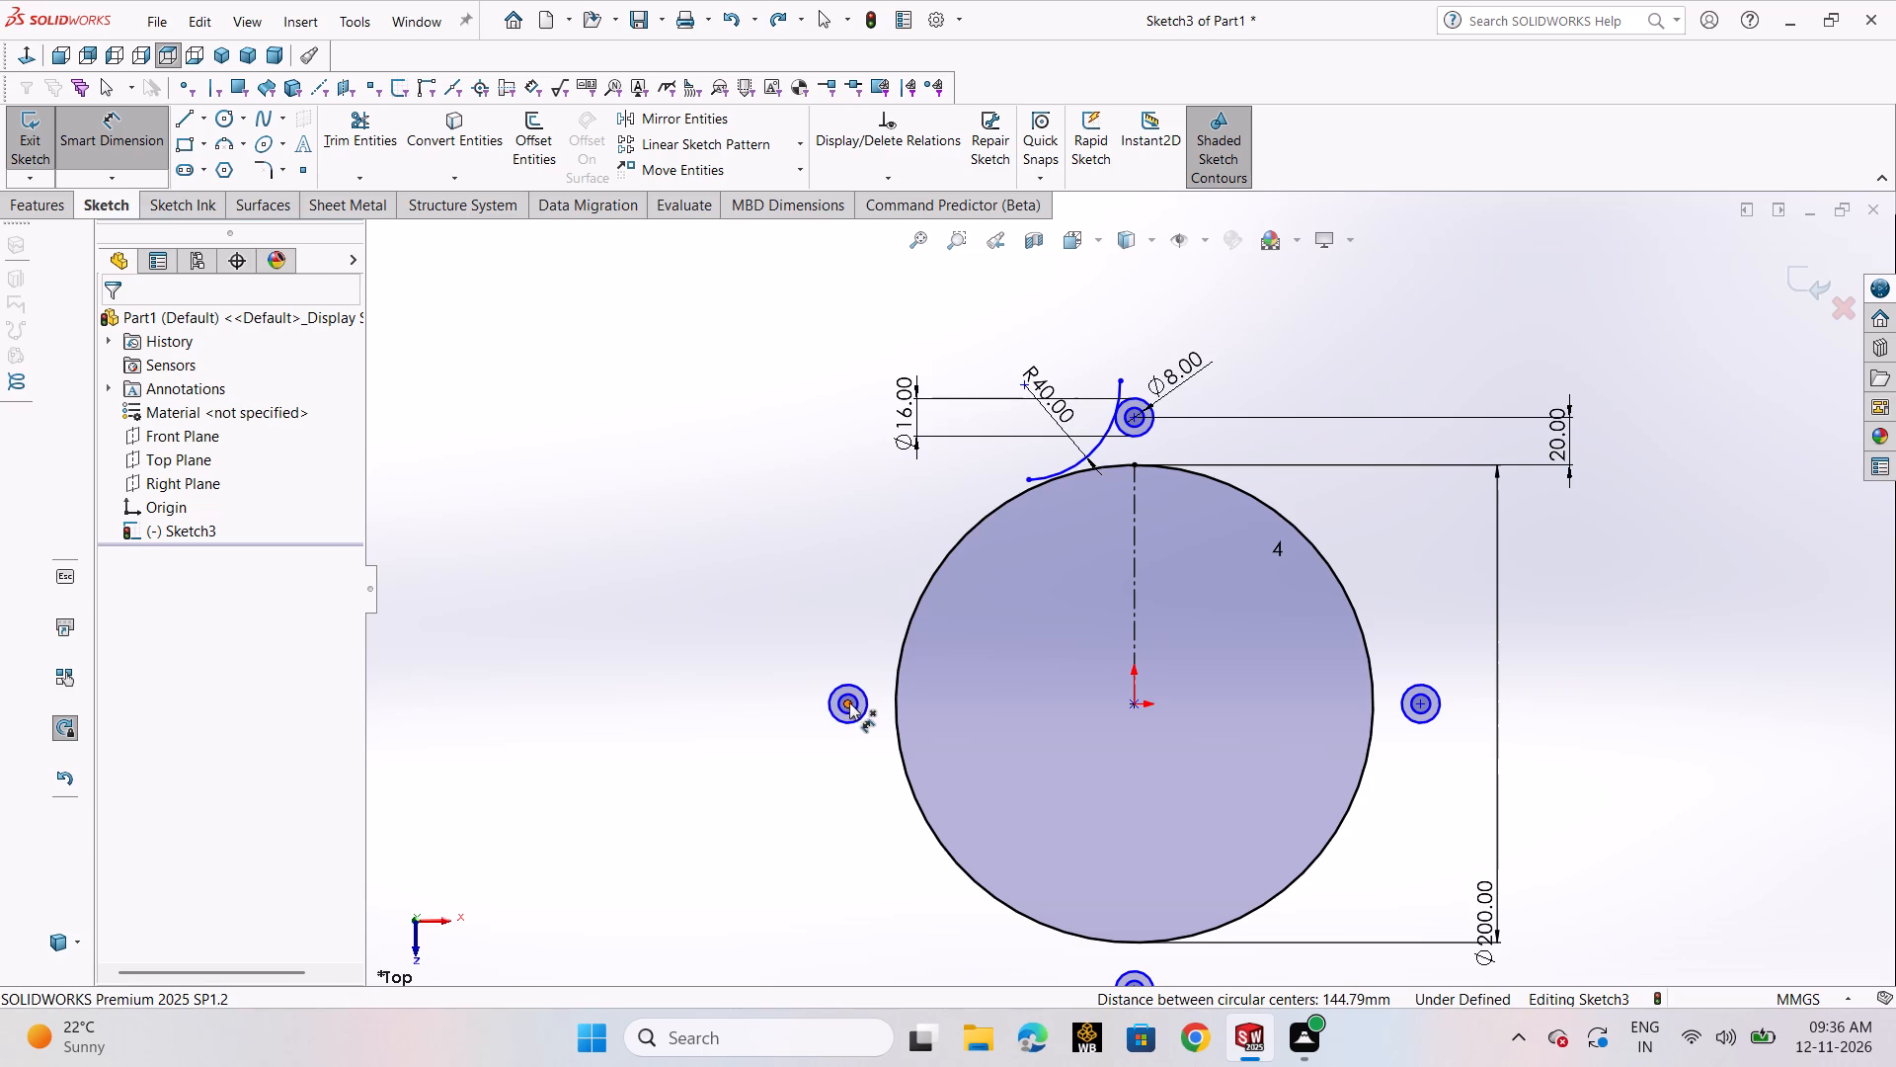
{"action": "left_click", "coordinate": [848, 702]}
{"action": "left_click", "coordinate": [1133, 704]}
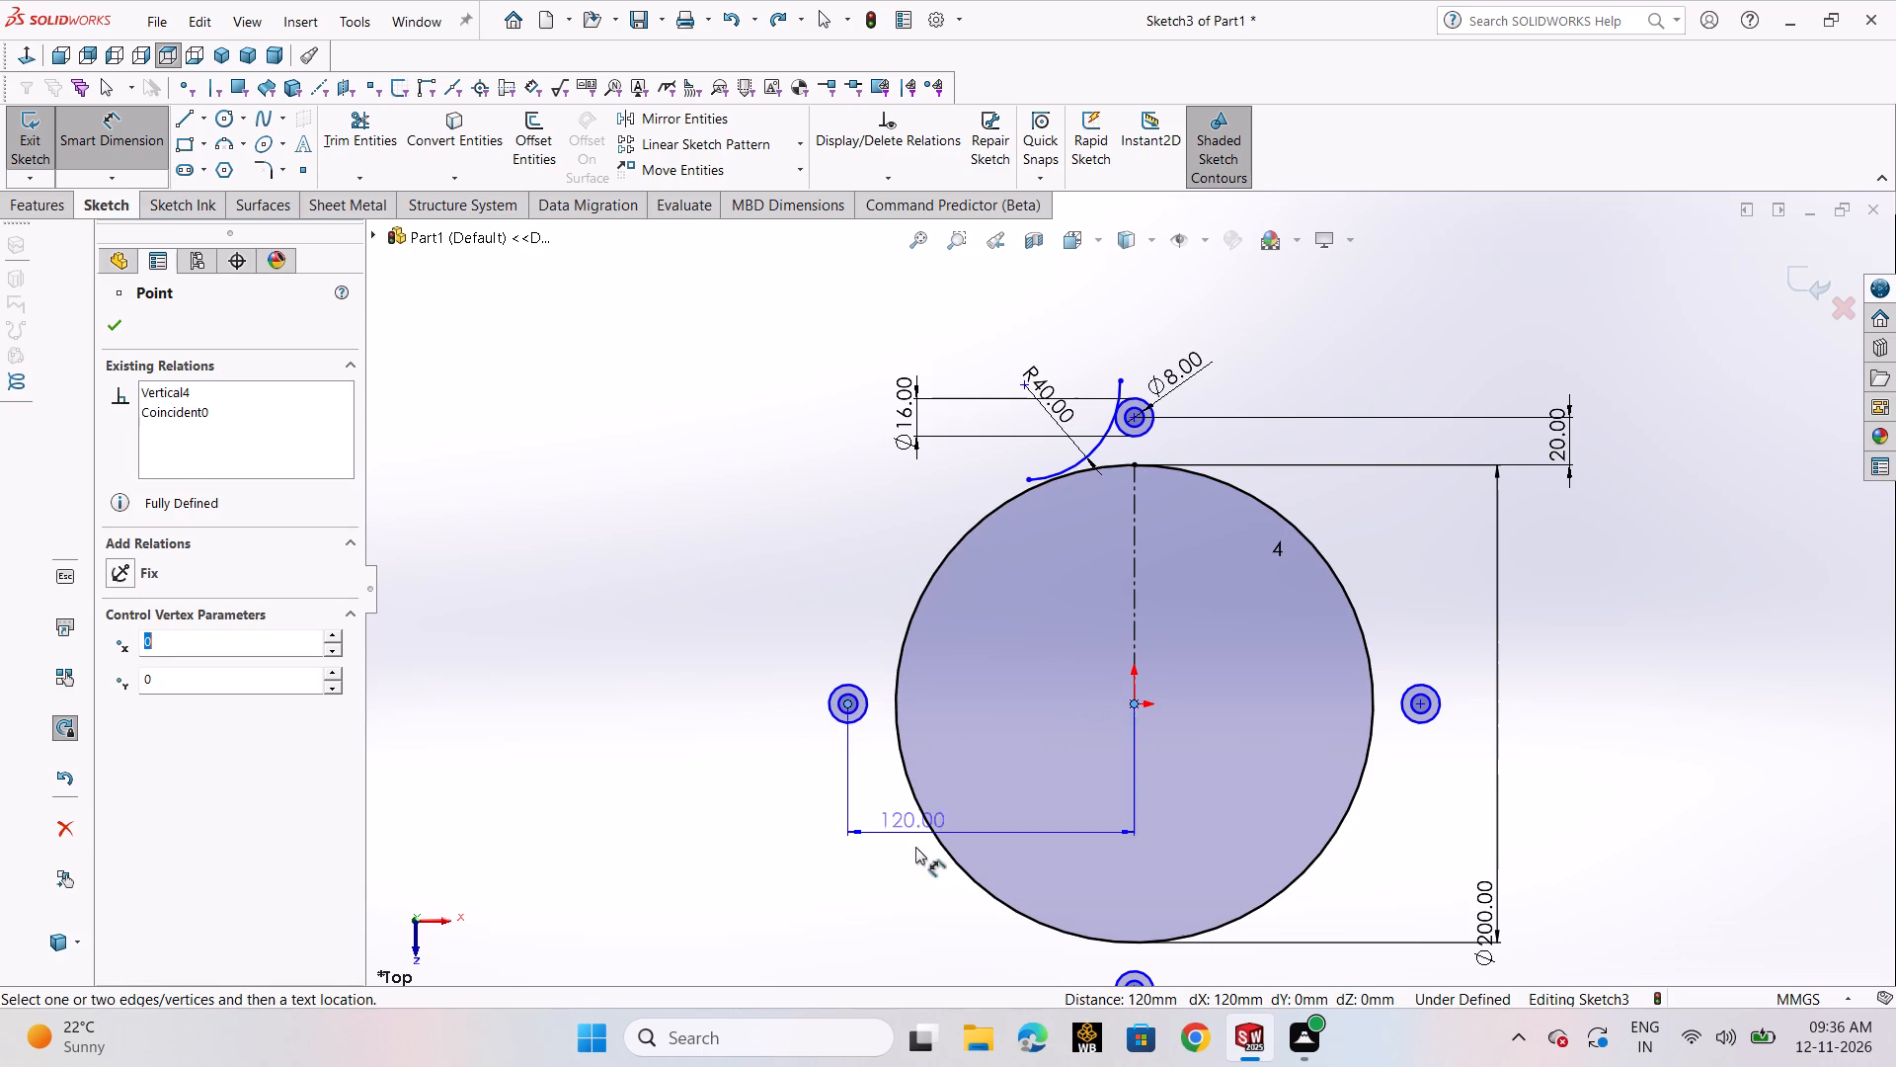
{"action": "left_click", "coordinate": [949, 933]}
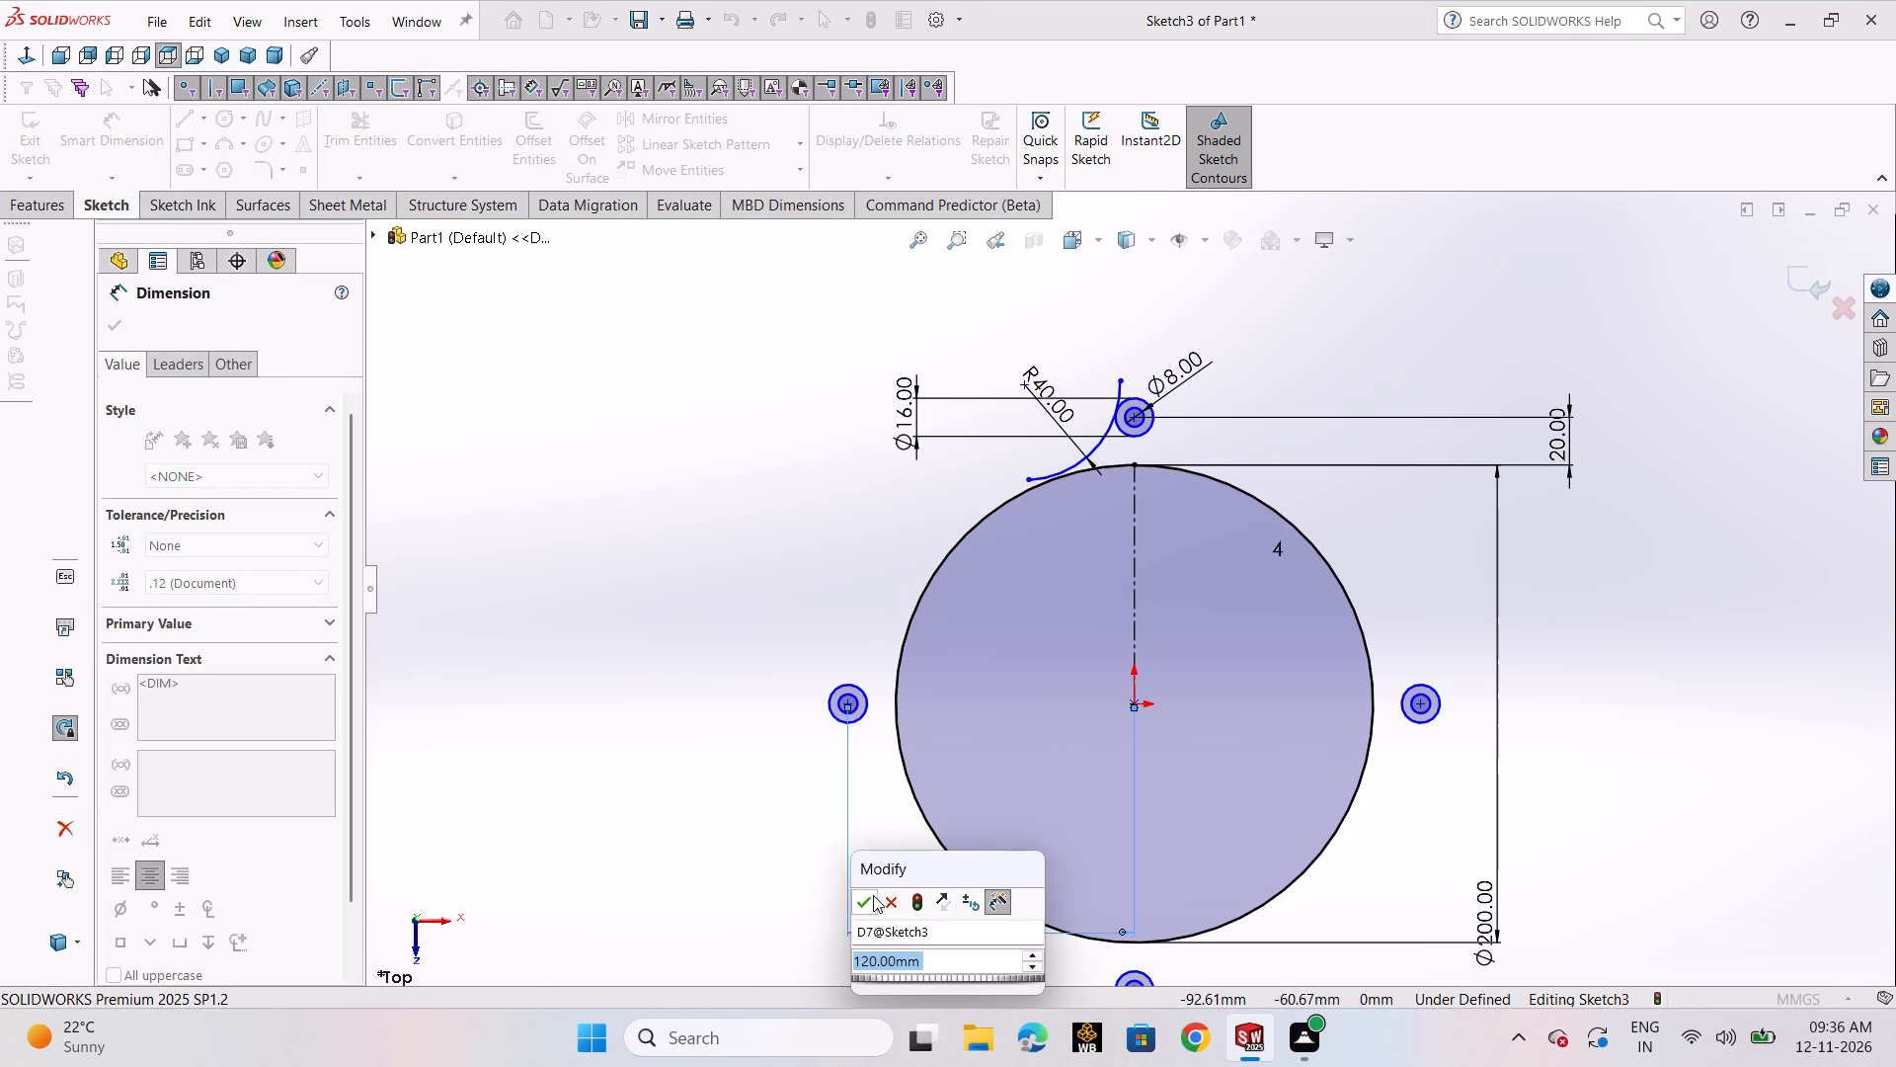
{"action": "left_click", "coordinate": [866, 902]}
{"action": "scroll", "coordinate": [1107, 795], "scroll_direction": "up", "scroll_amount": 3}
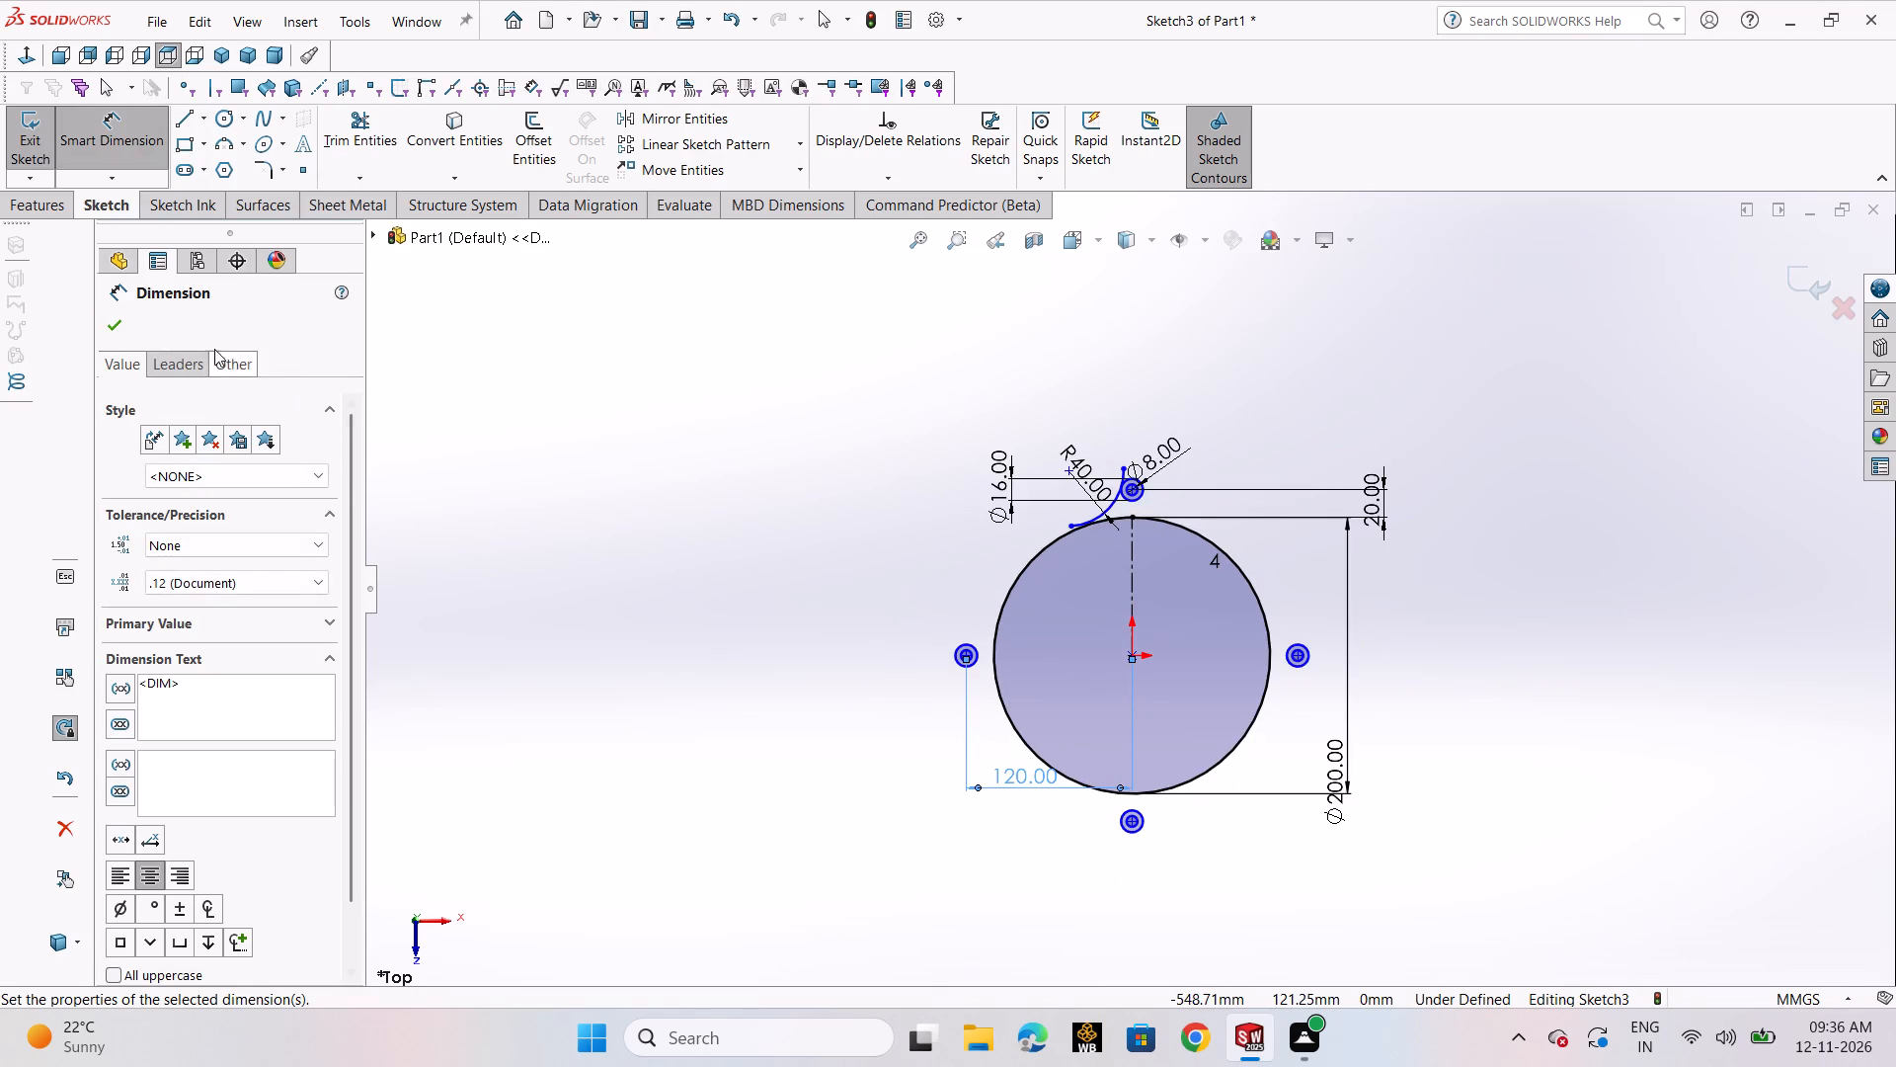
{"action": "left_click", "coordinate": [118, 334]}
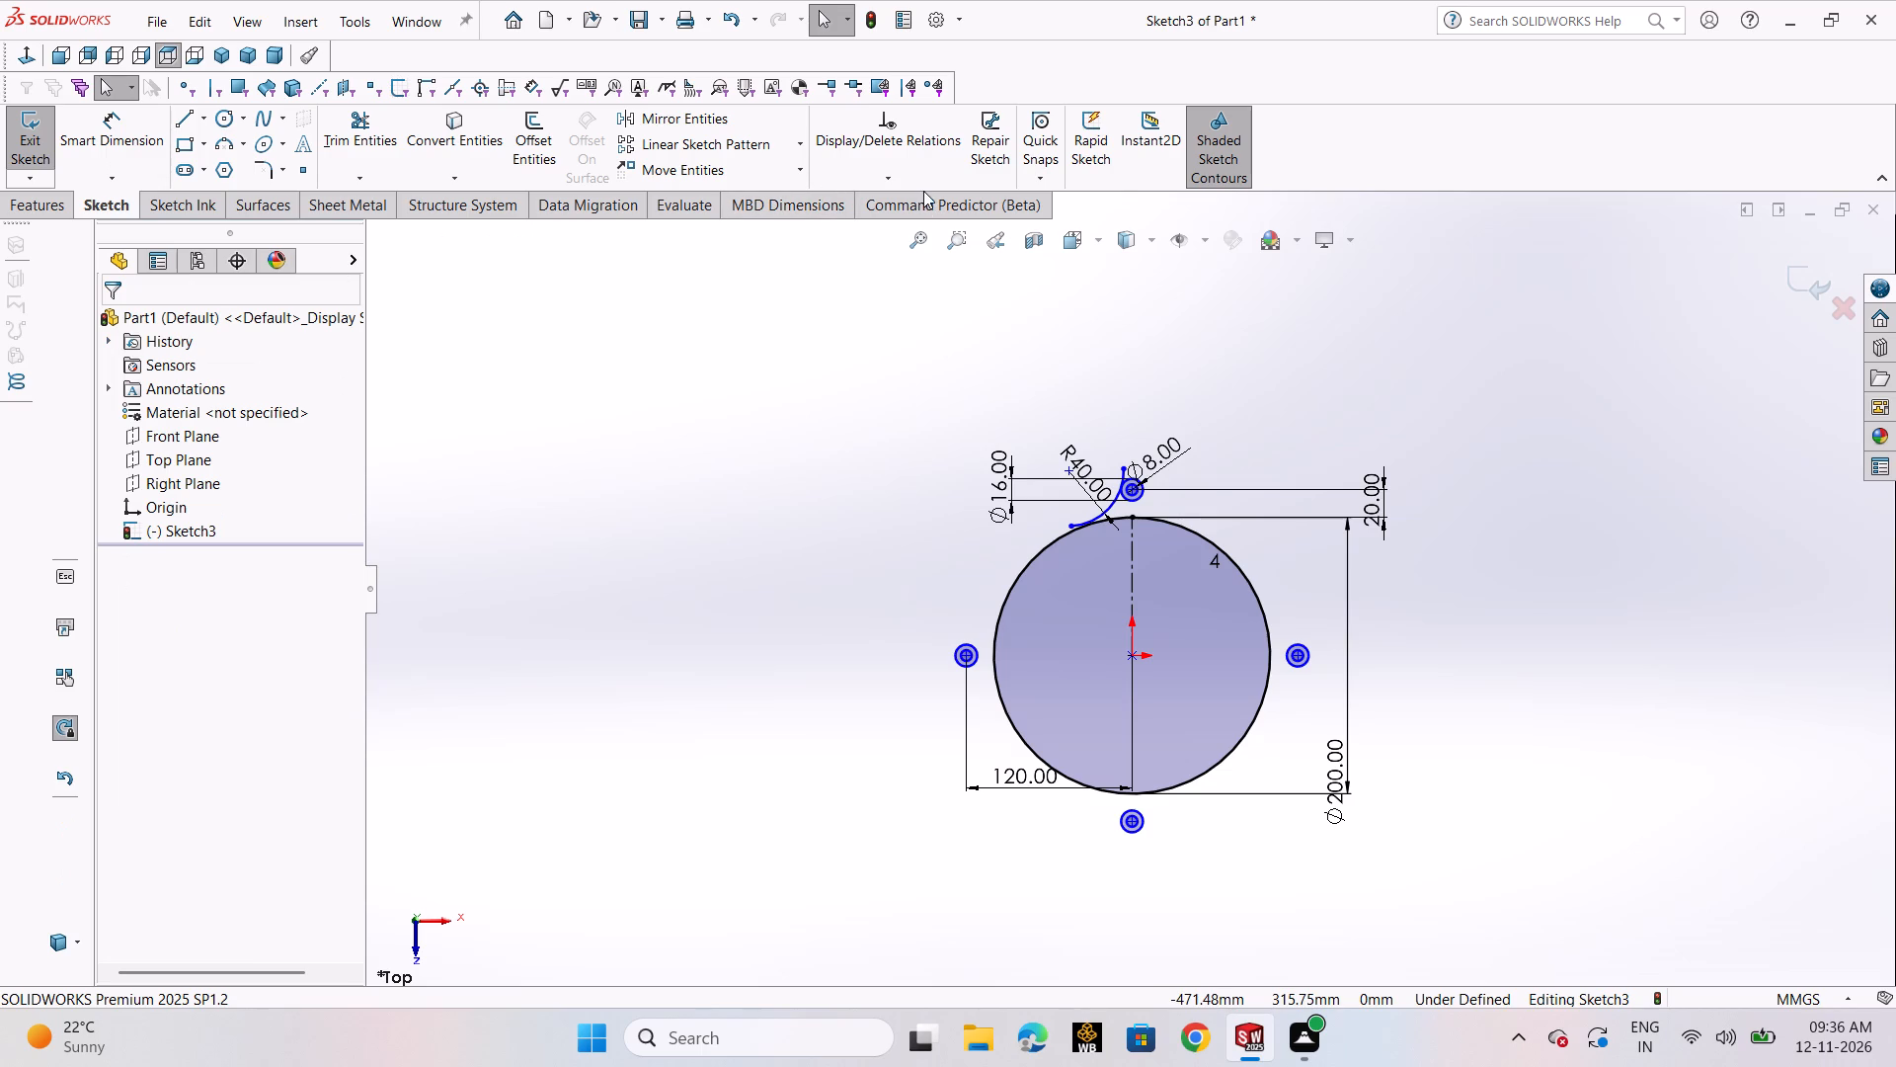
Add a horizontal relation between the left-hand circle pair's centre and the origin.
{"action": "left_click", "coordinate": [920, 184]}
{"action": "left_click", "coordinate": [924, 217]}
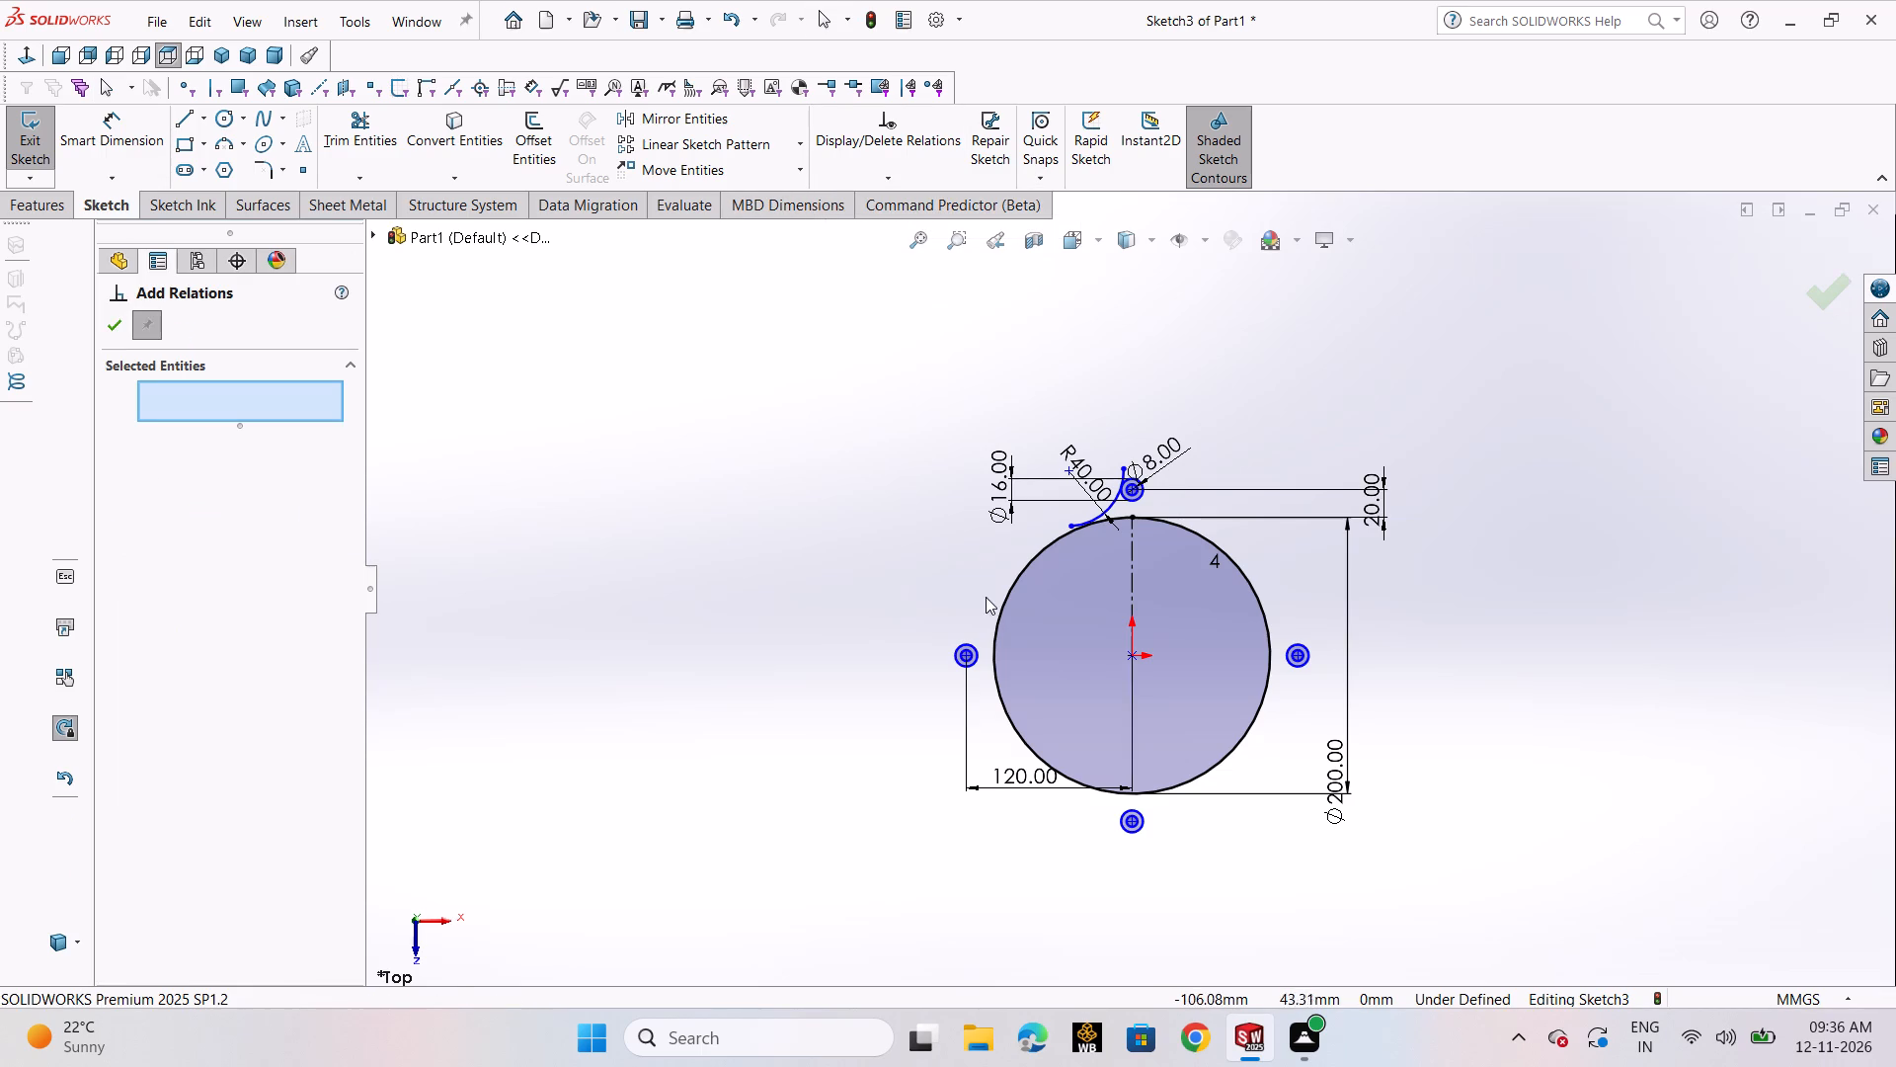
{"action": "scroll", "coordinate": [986, 605], "scroll_direction": "down", "scroll_amount": 4}
{"action": "left_click", "coordinate": [979, 705]}
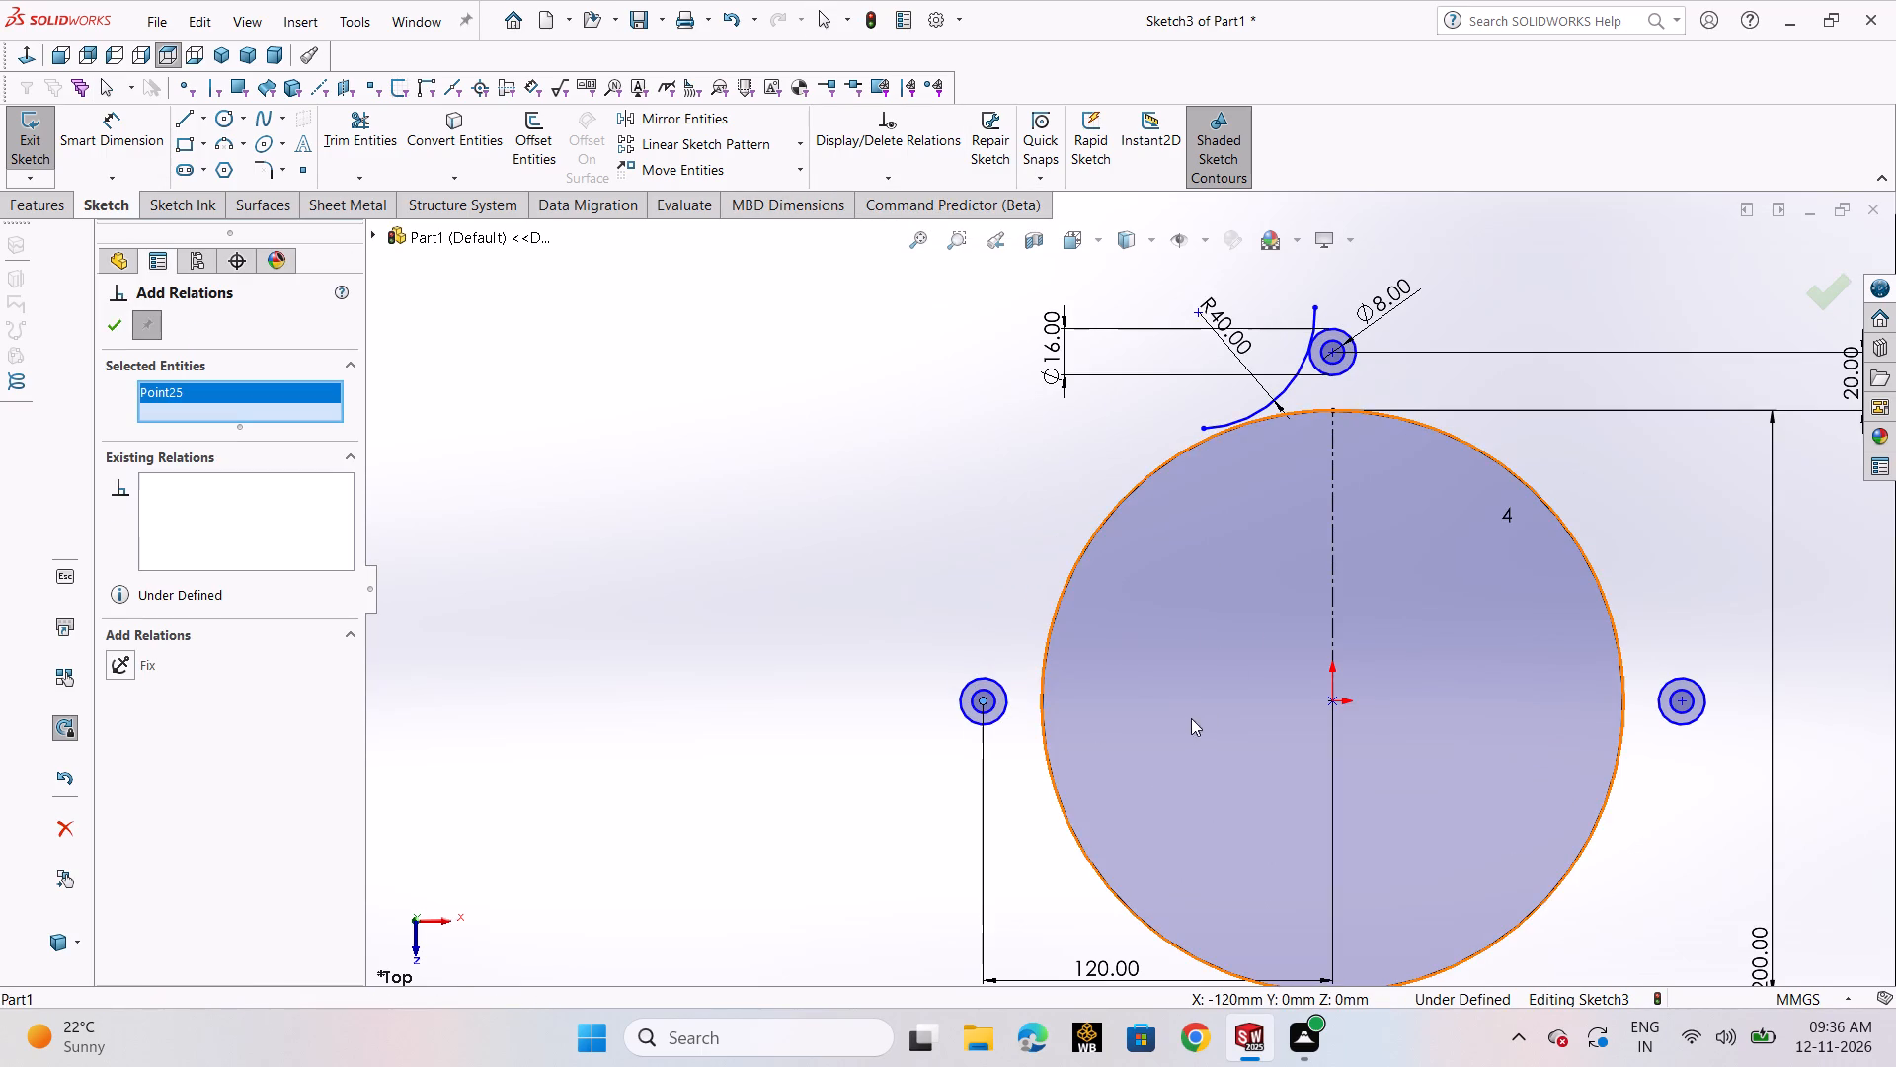
{"action": "left_click", "coordinate": [1330, 698]}
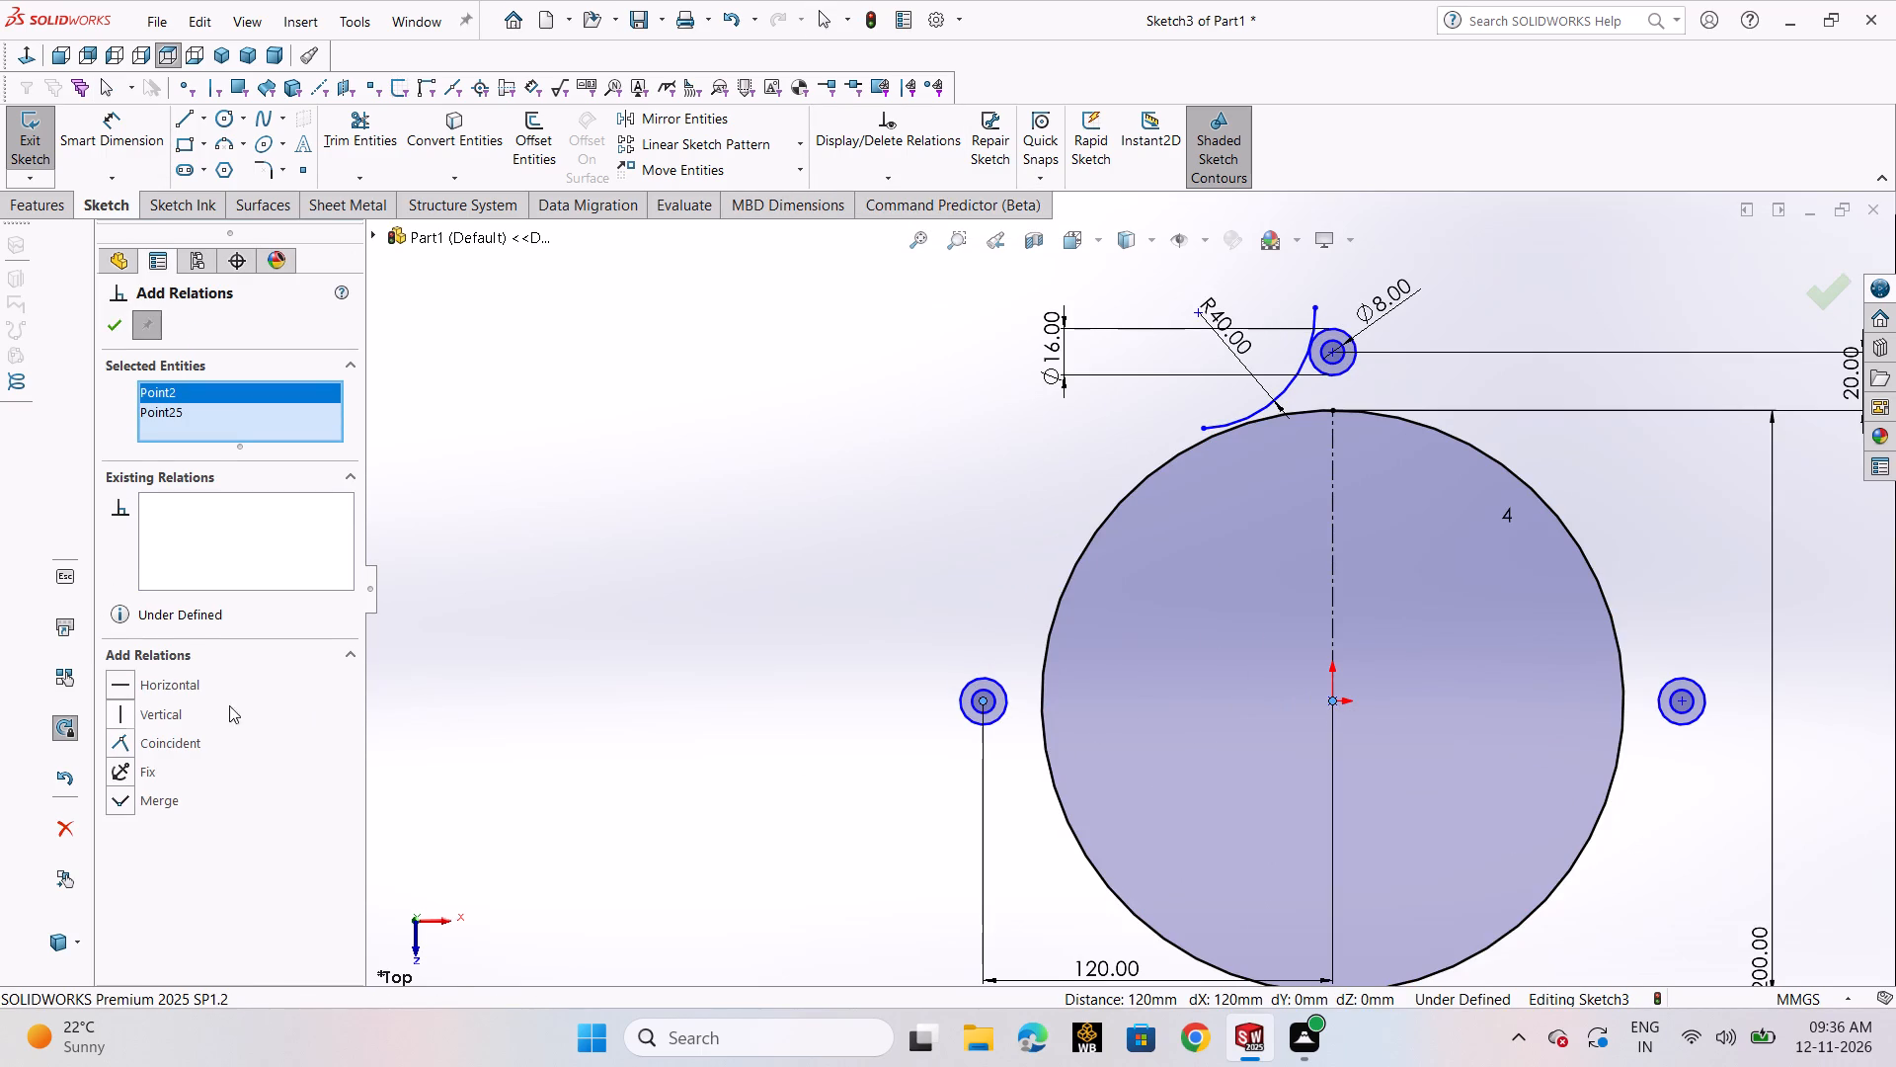
{"action": "left_click", "coordinate": [169, 687]}
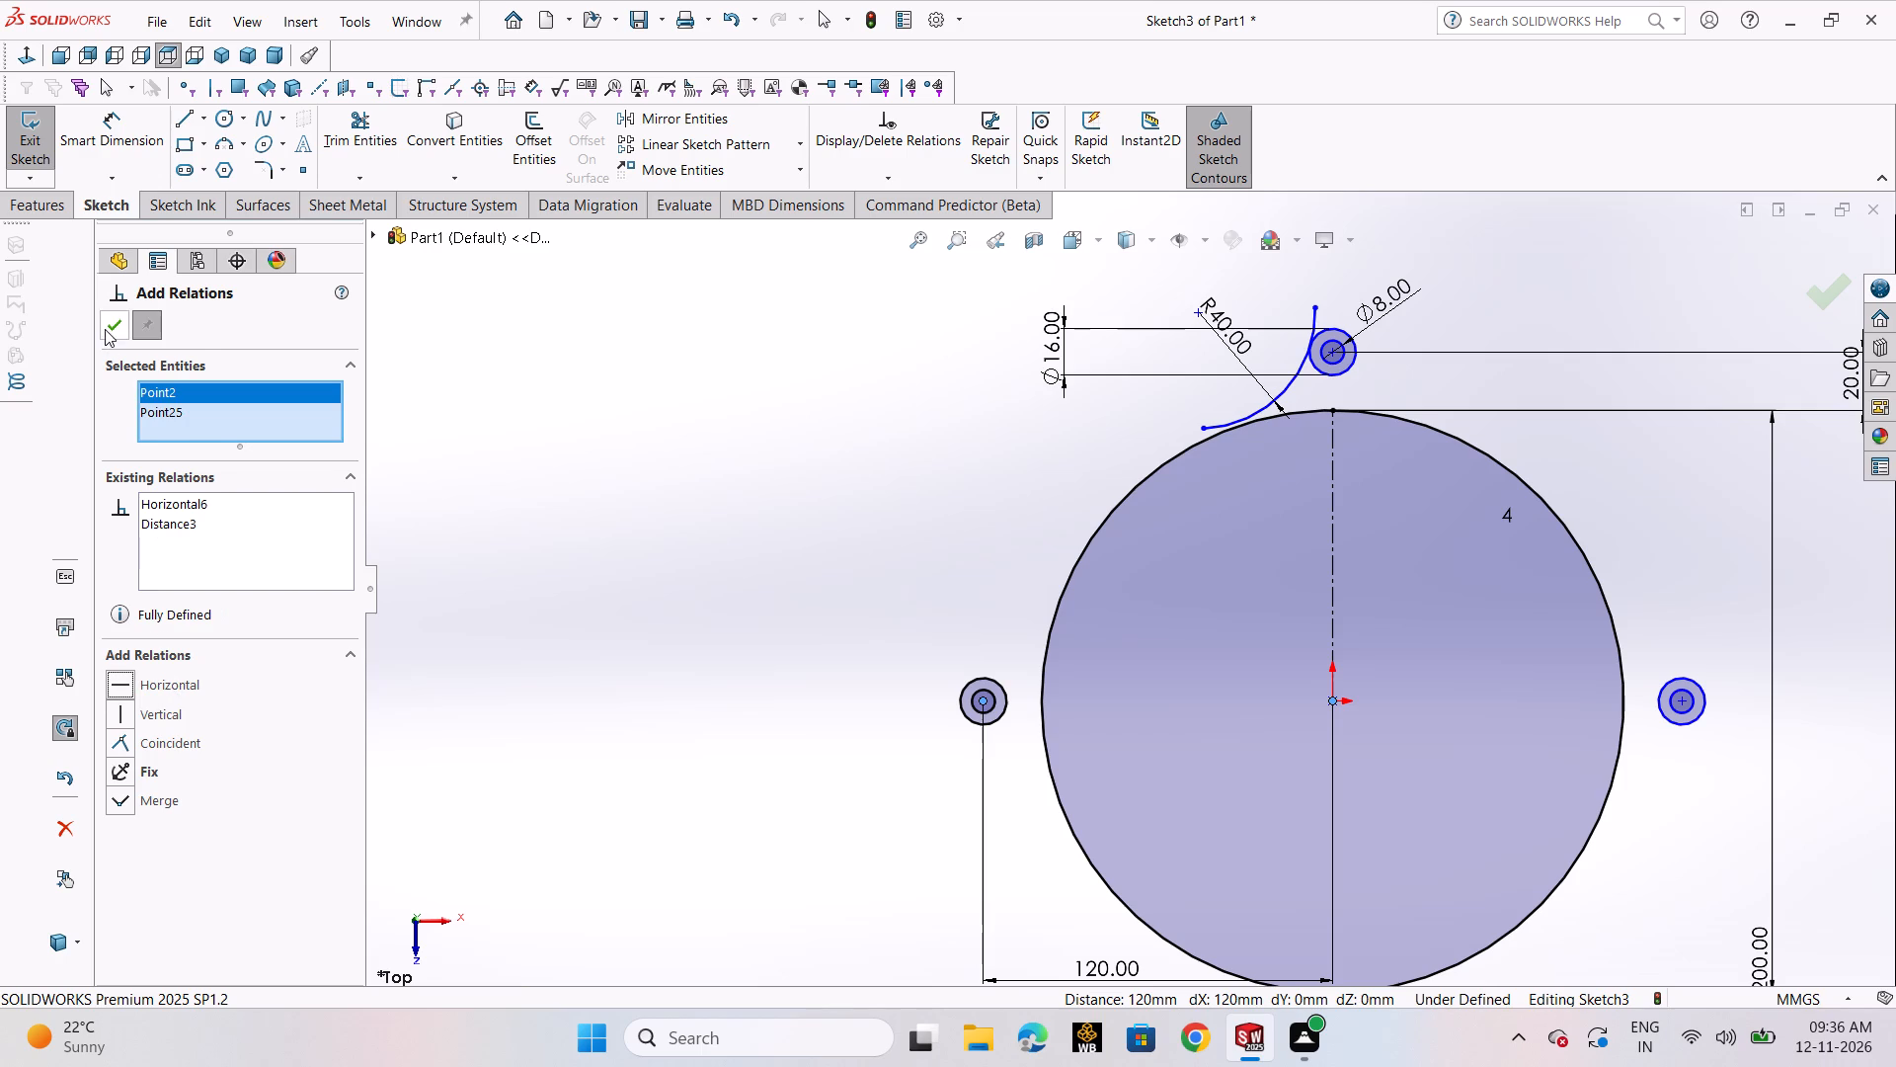
{"action": "left_click", "coordinate": [105, 329]}
Add a horizontal relation aligning the right-hand circle pair's centre with the origin and the left-hand pair's centre.
{"action": "left_click", "coordinate": [885, 183]}
{"action": "left_click", "coordinate": [893, 220]}
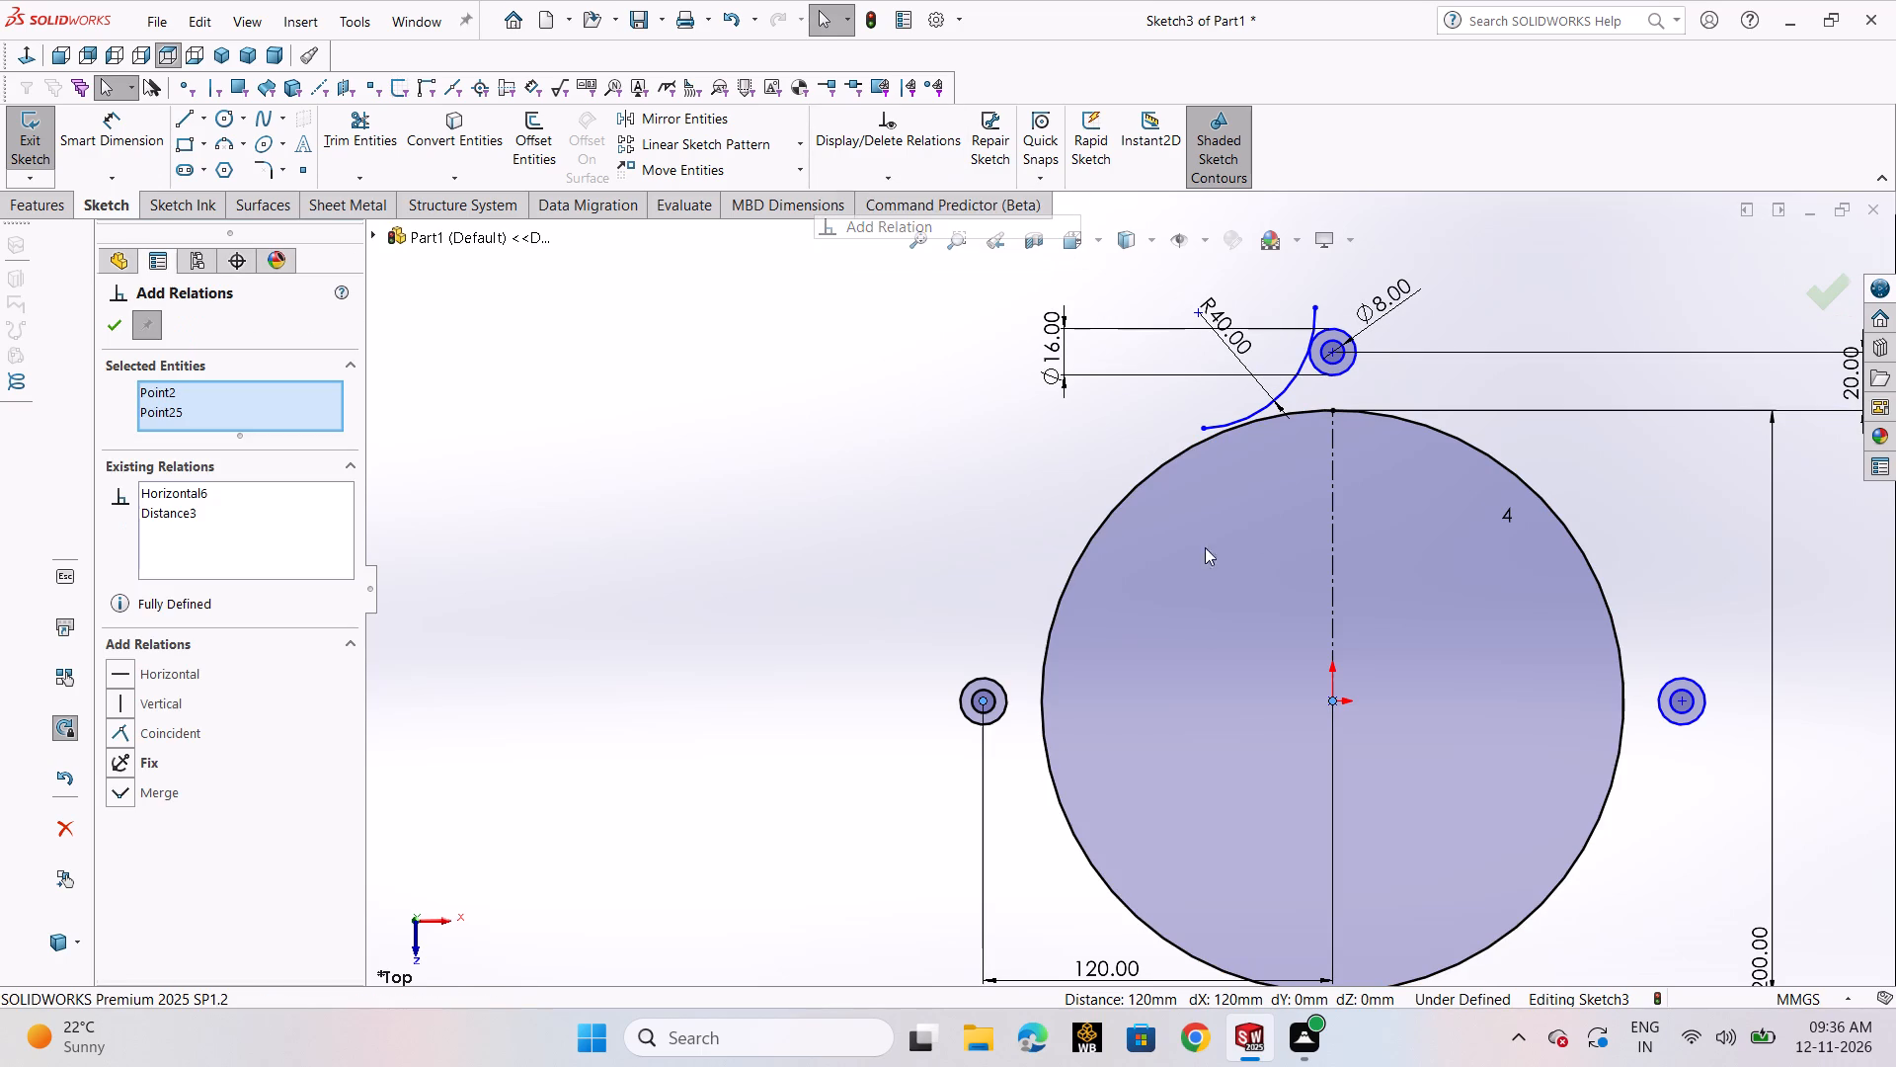
{"action": "left_click", "coordinate": [1680, 704]}
{"action": "scroll", "coordinate": [1418, 761], "scroll_direction": "up", "scroll_amount": 2}
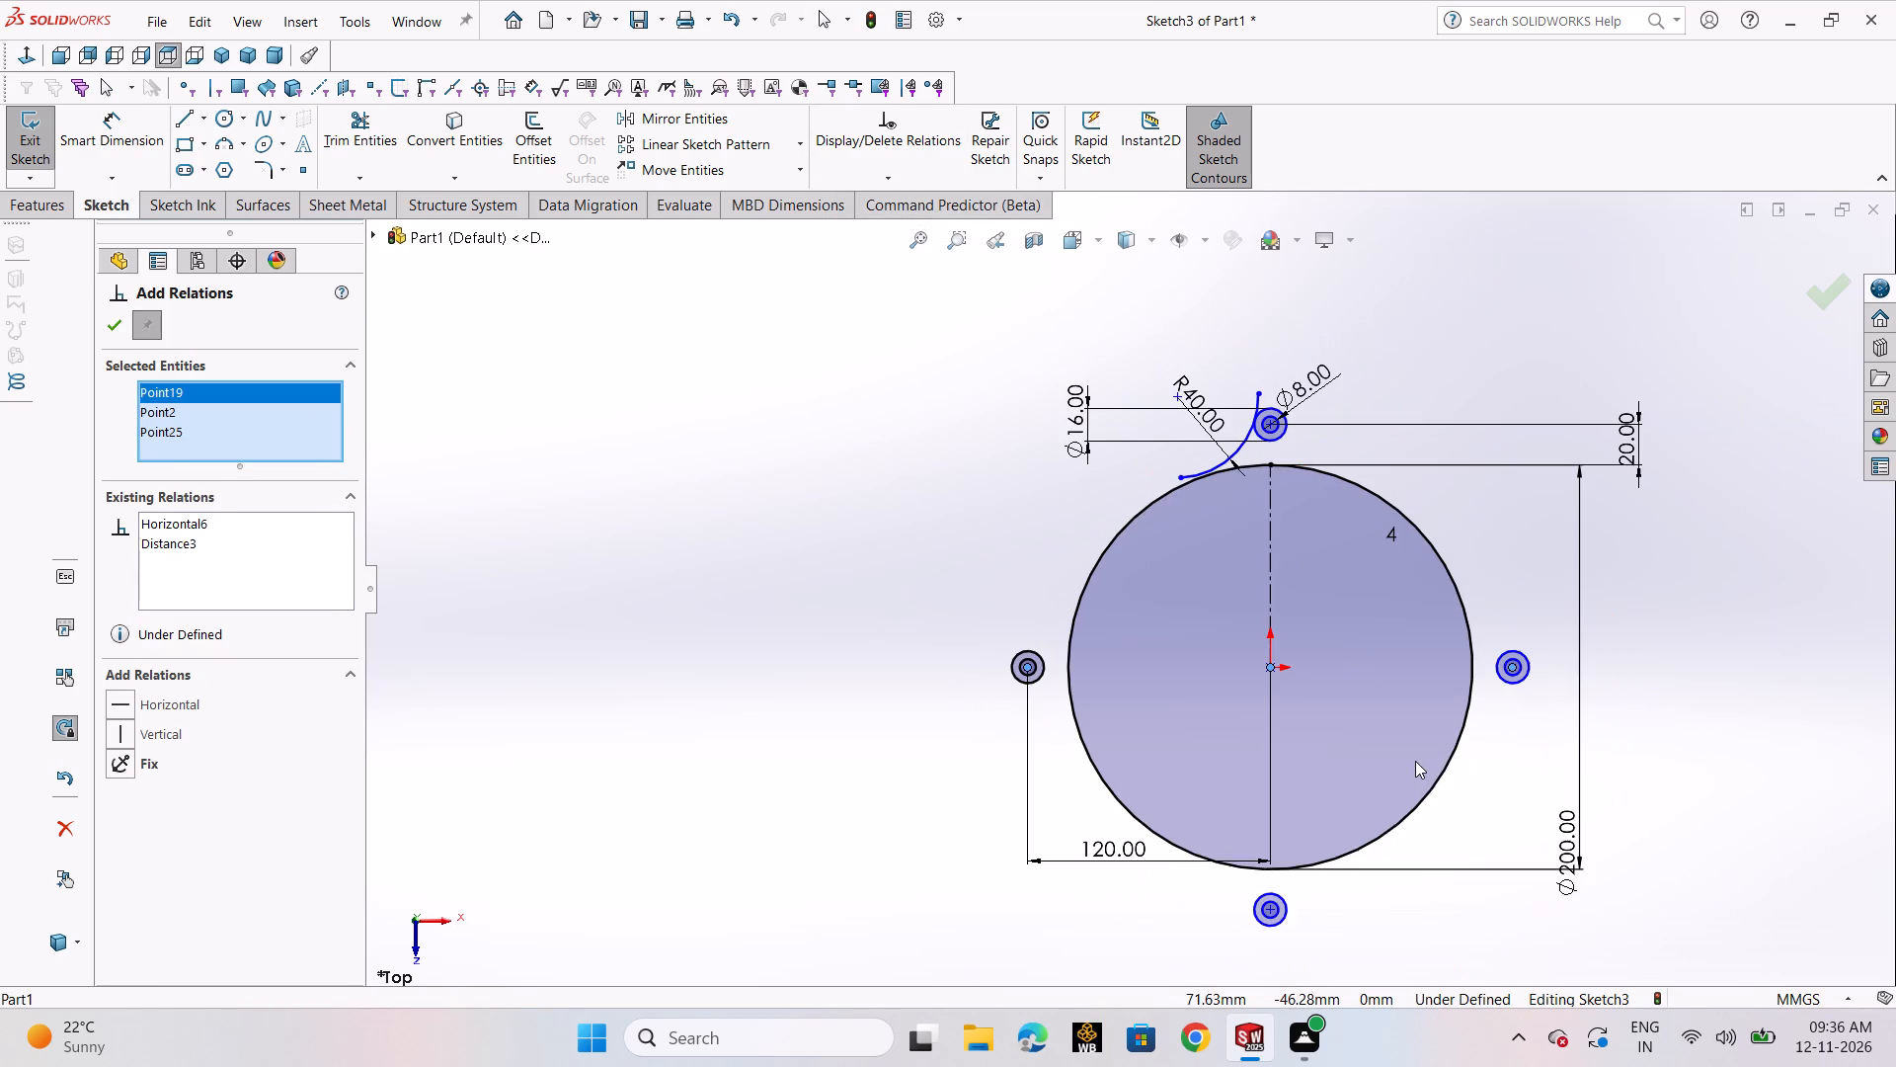
{"action": "left_click", "coordinate": [132, 700]}
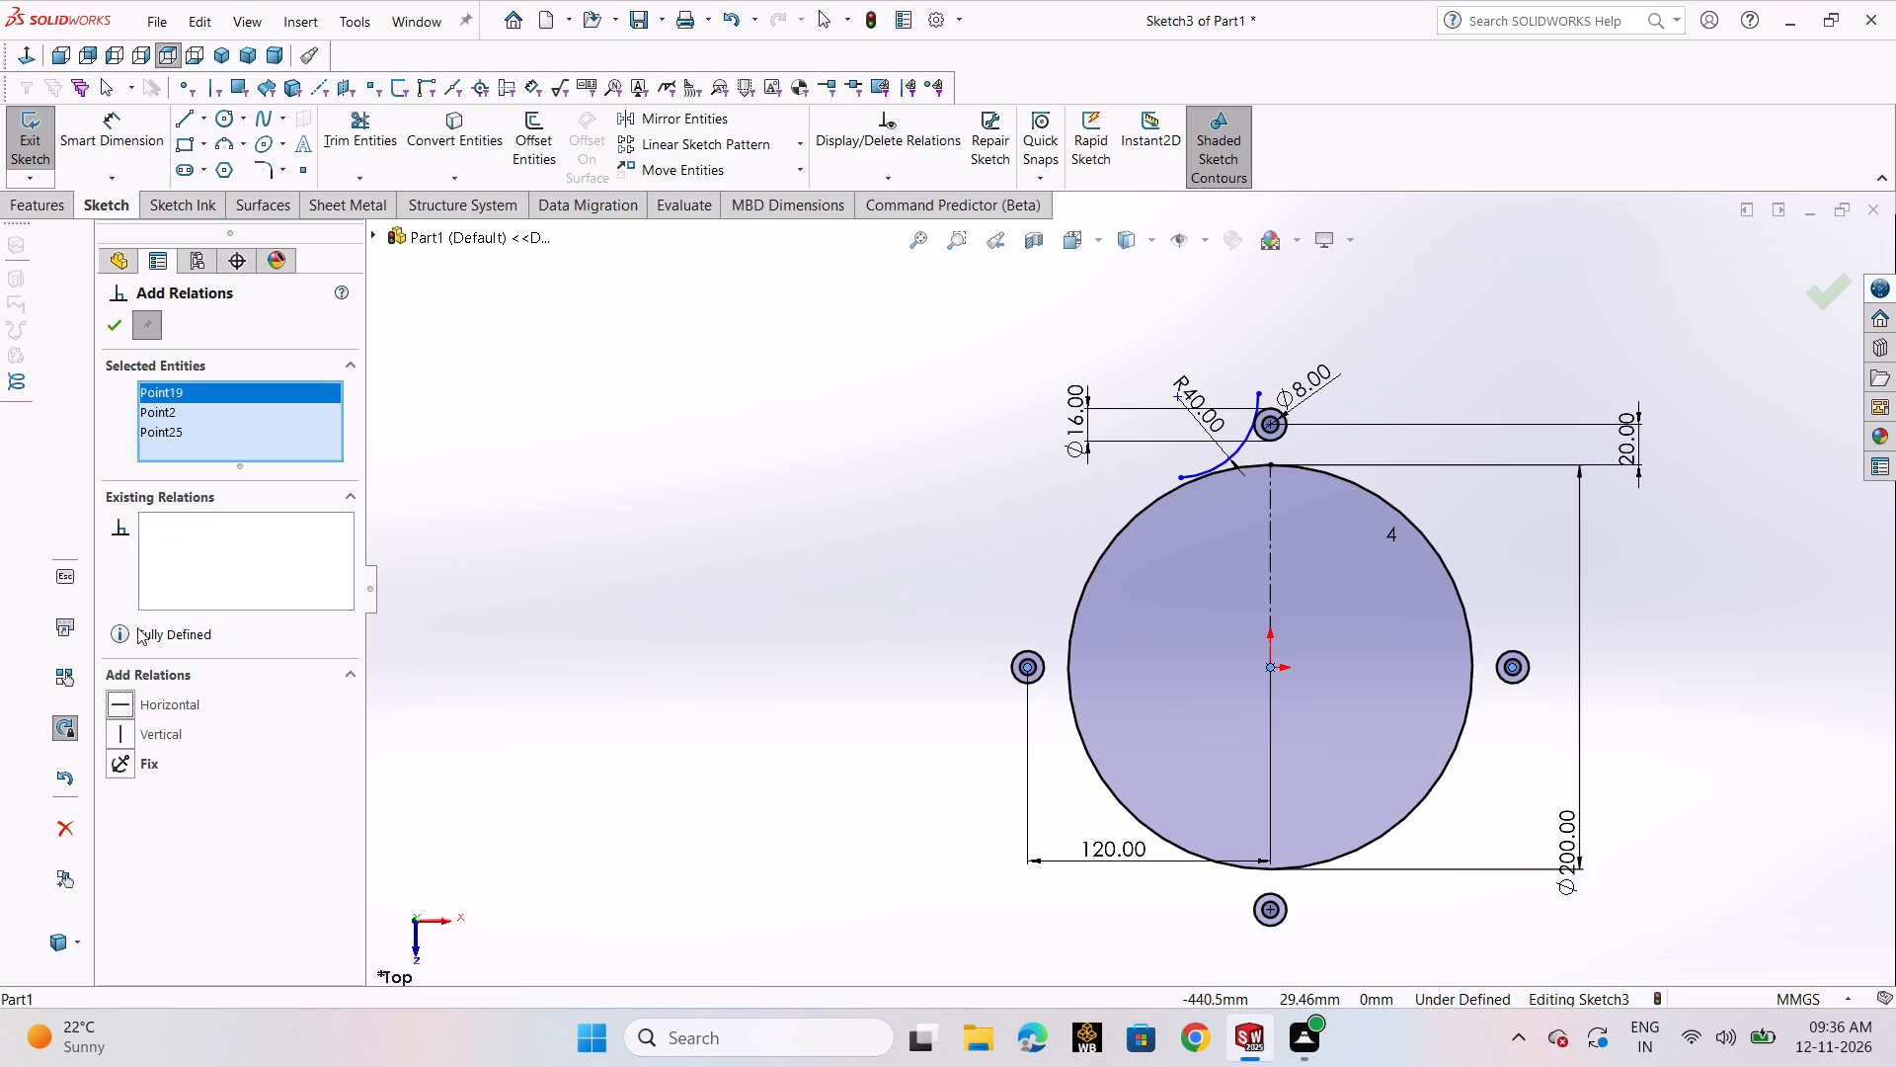
{"action": "left_click", "coordinate": [108, 327]}
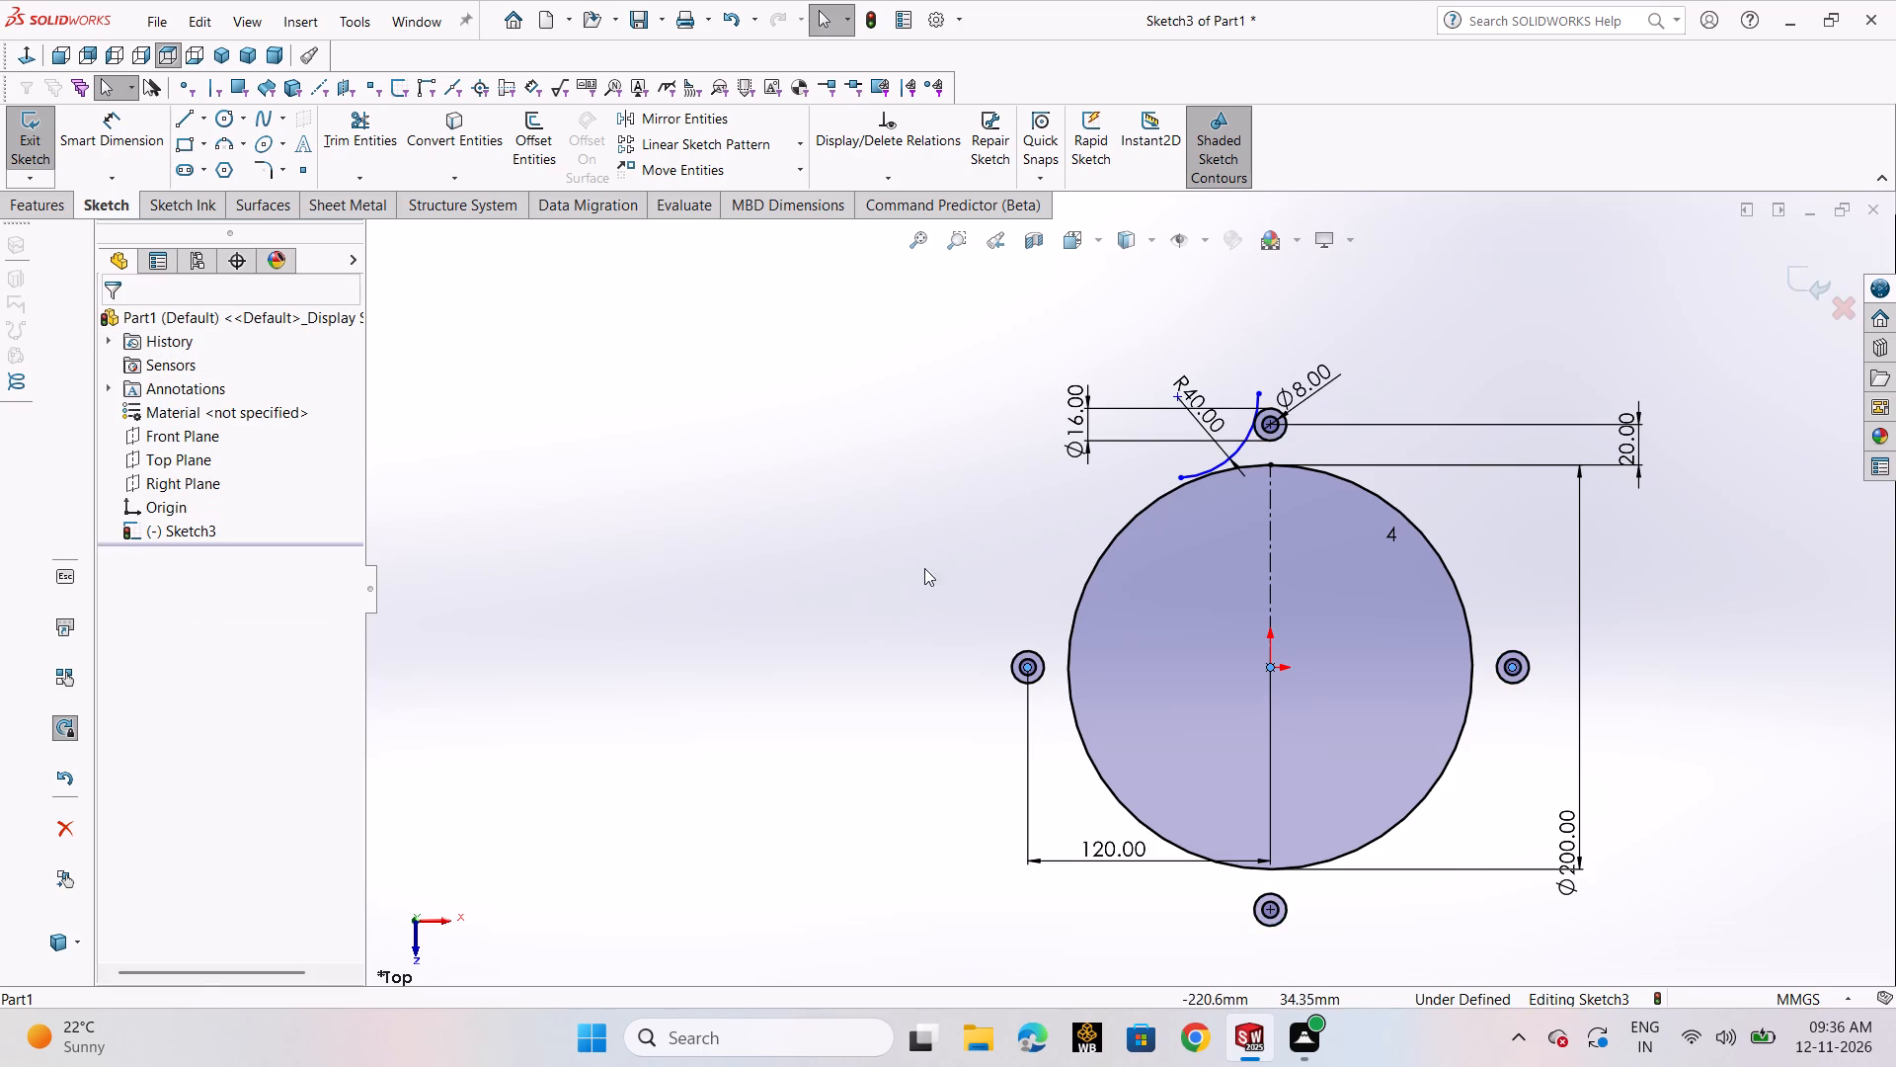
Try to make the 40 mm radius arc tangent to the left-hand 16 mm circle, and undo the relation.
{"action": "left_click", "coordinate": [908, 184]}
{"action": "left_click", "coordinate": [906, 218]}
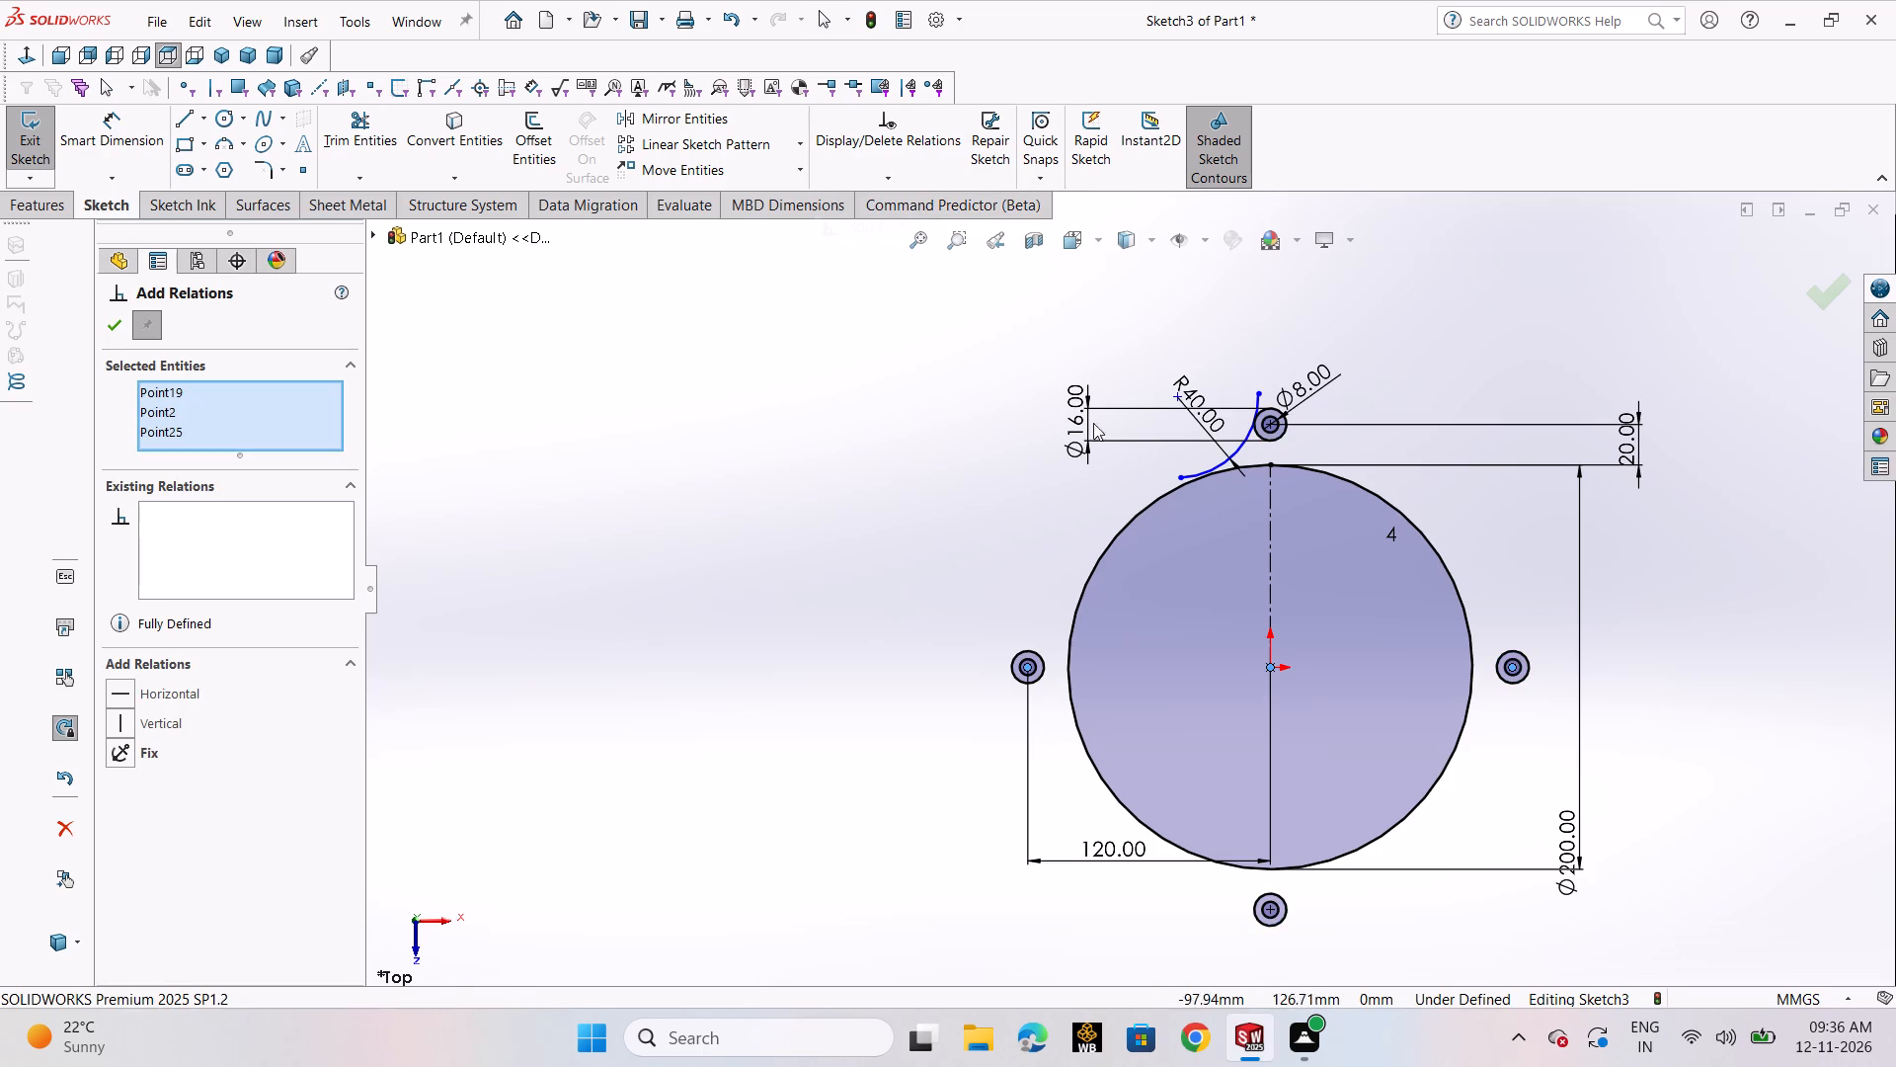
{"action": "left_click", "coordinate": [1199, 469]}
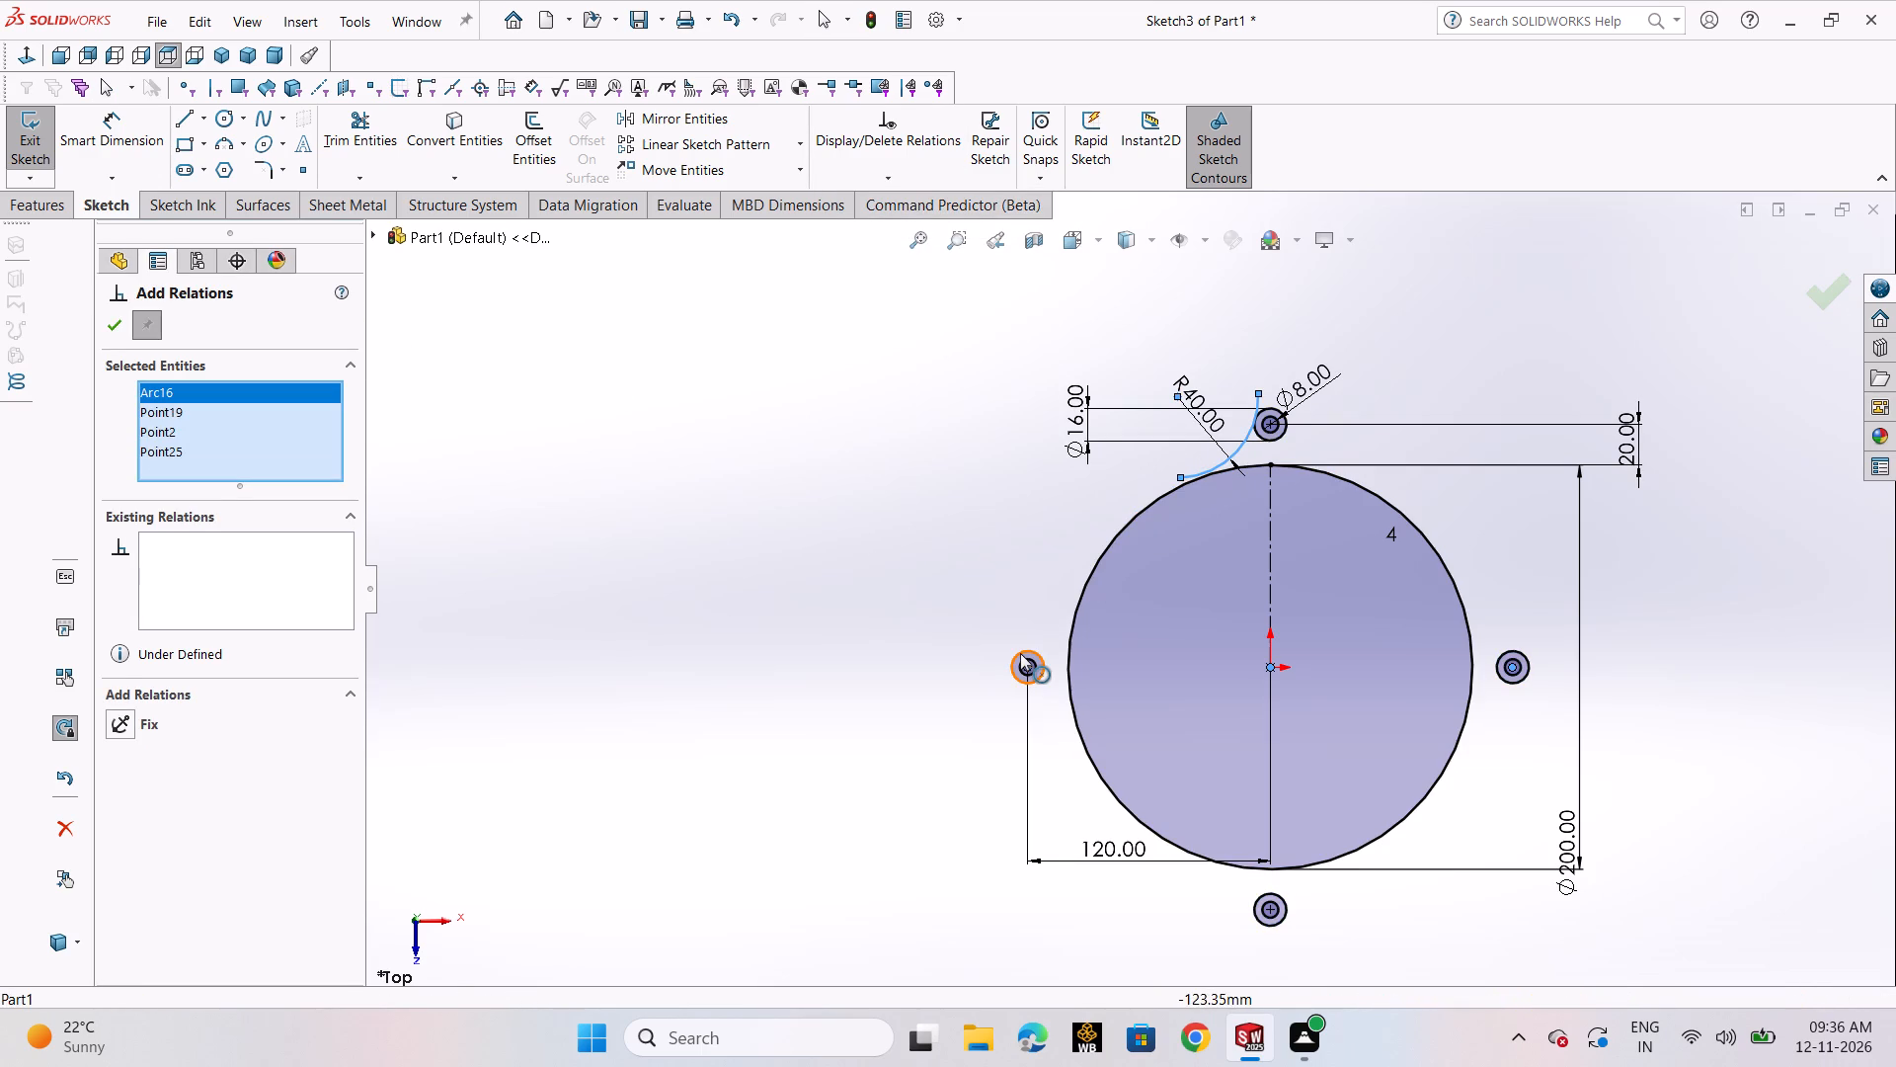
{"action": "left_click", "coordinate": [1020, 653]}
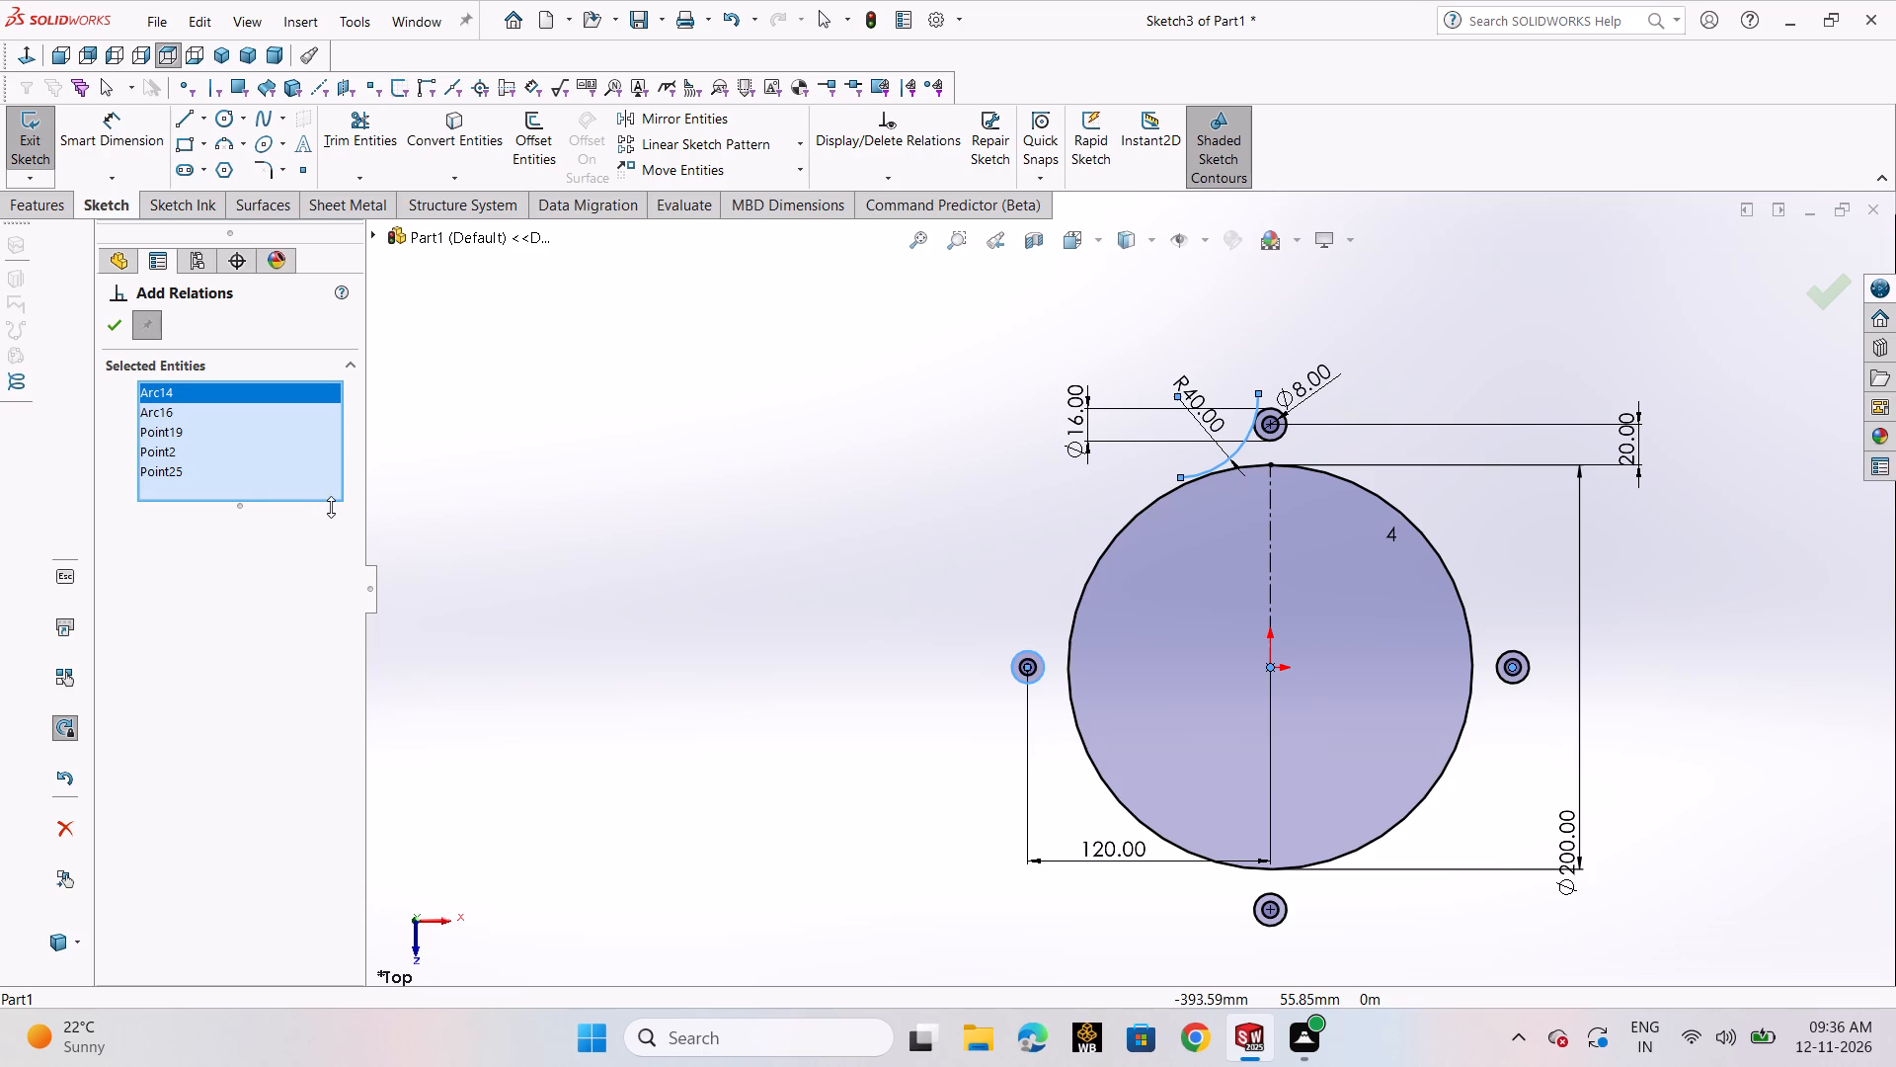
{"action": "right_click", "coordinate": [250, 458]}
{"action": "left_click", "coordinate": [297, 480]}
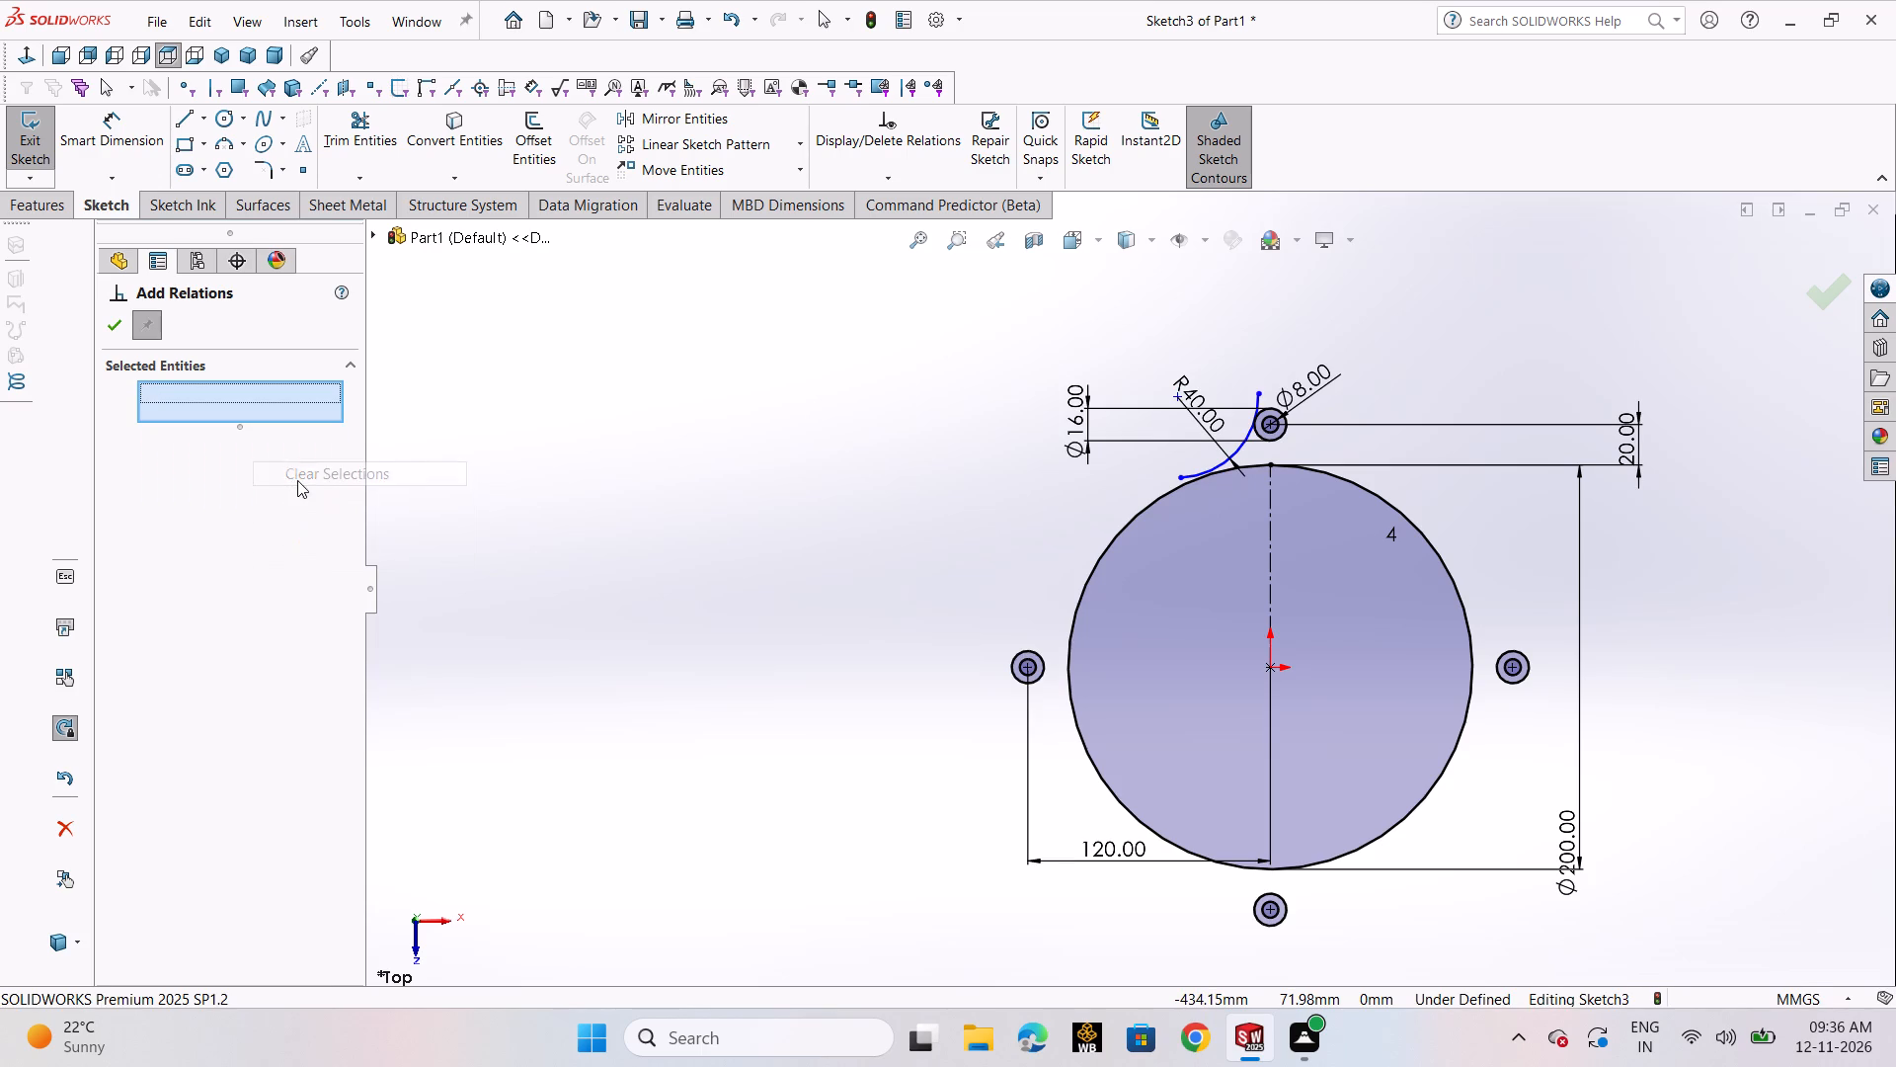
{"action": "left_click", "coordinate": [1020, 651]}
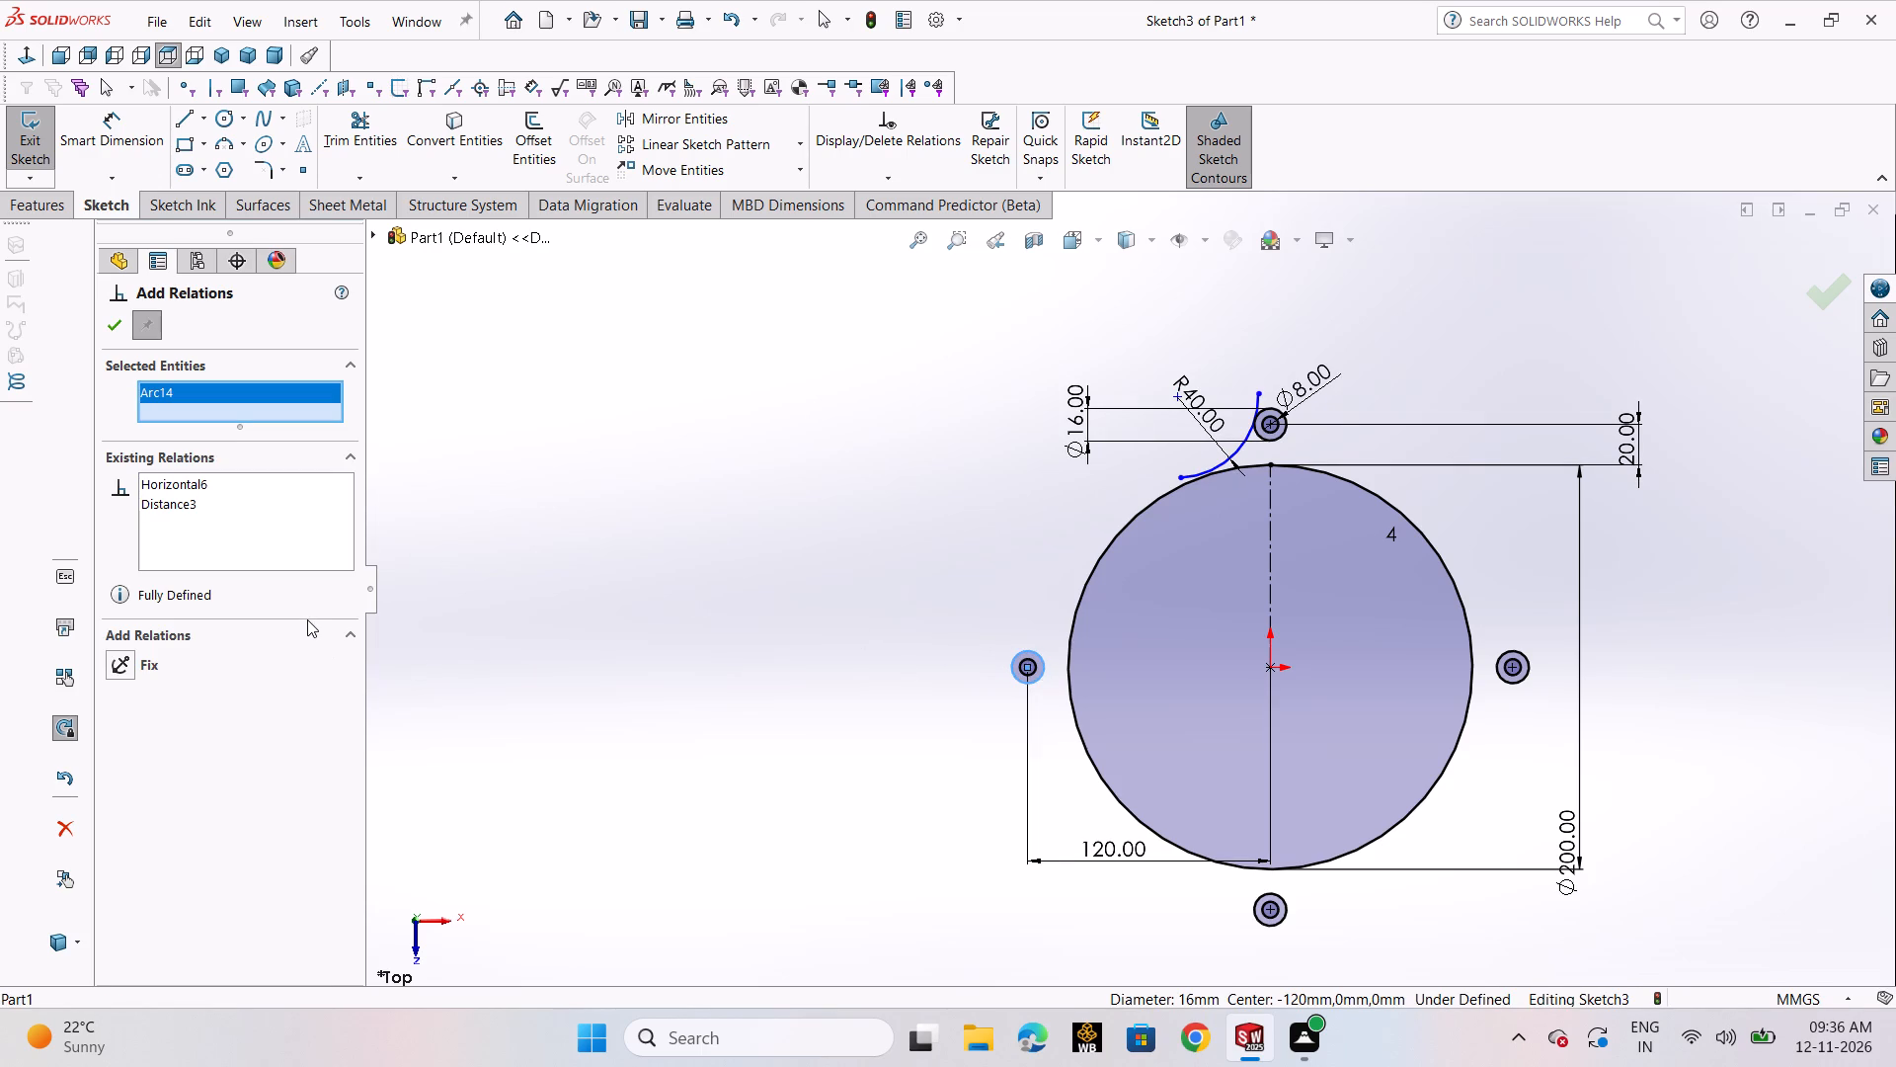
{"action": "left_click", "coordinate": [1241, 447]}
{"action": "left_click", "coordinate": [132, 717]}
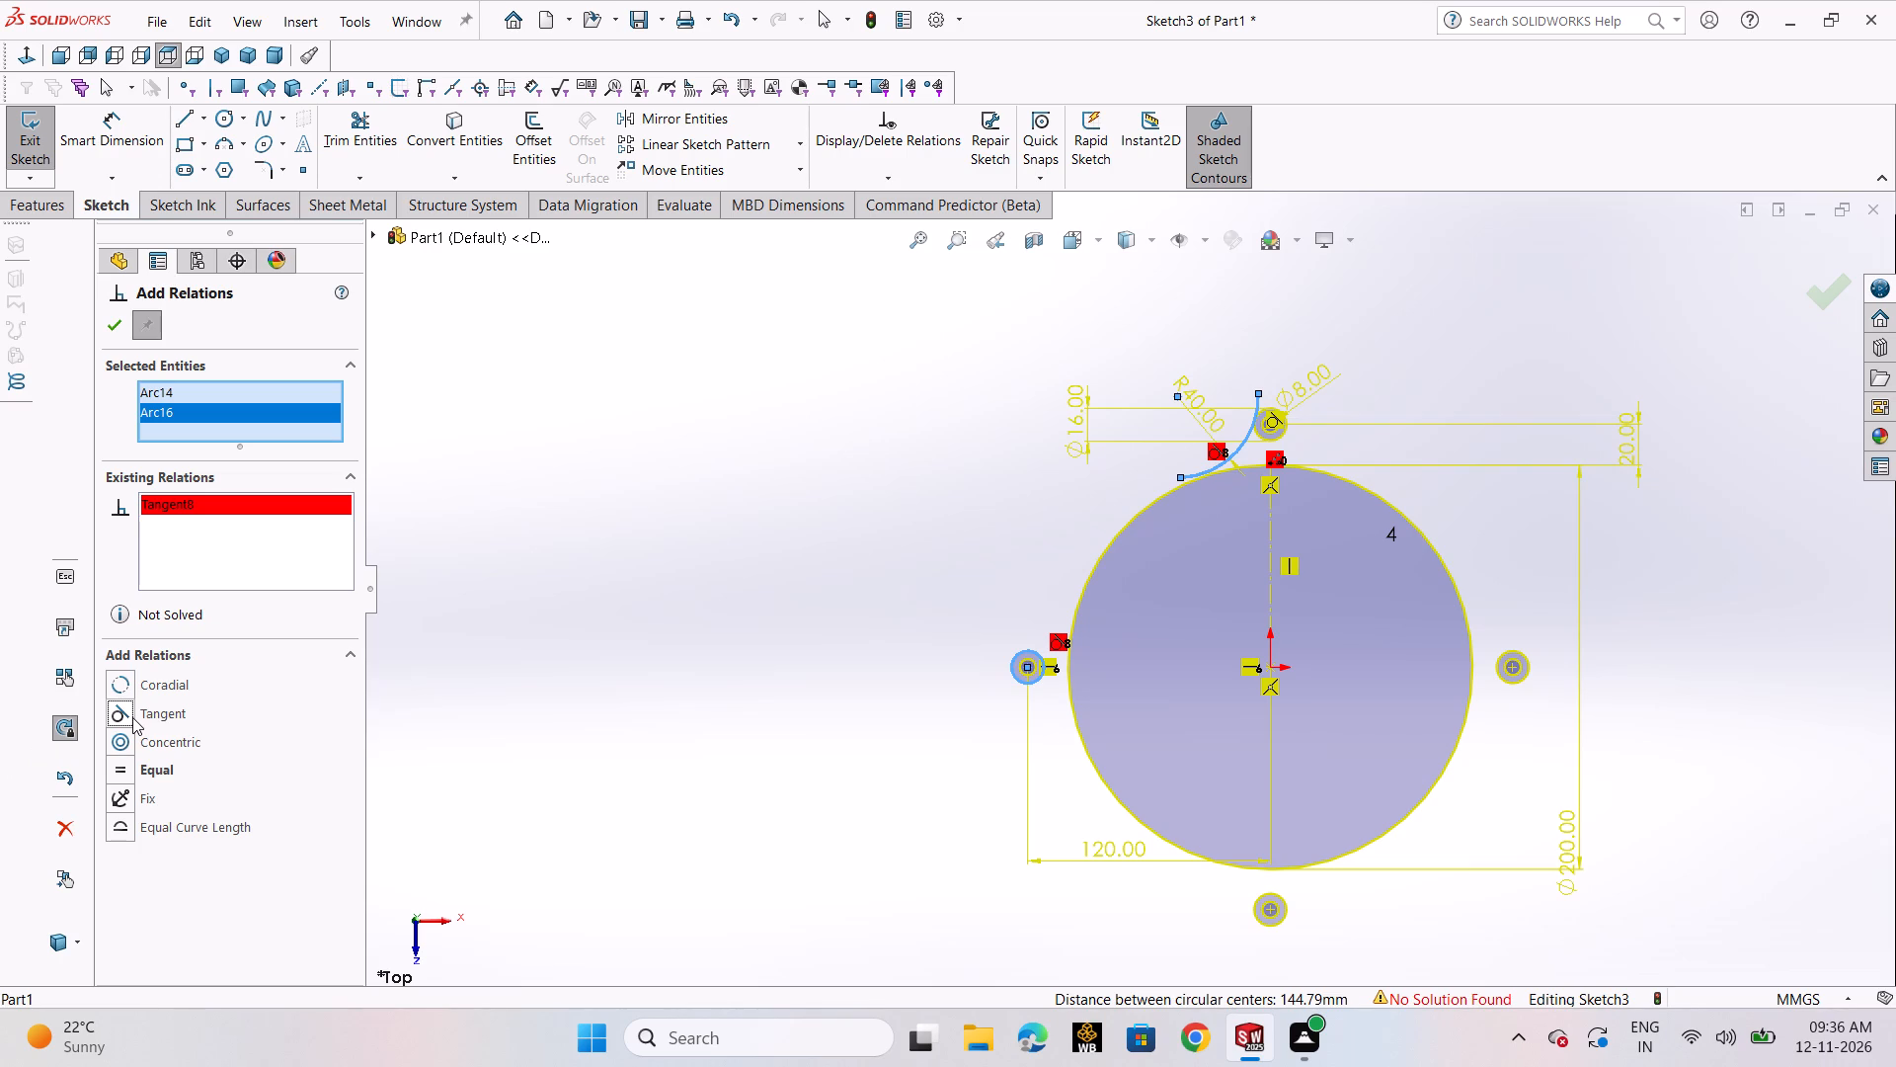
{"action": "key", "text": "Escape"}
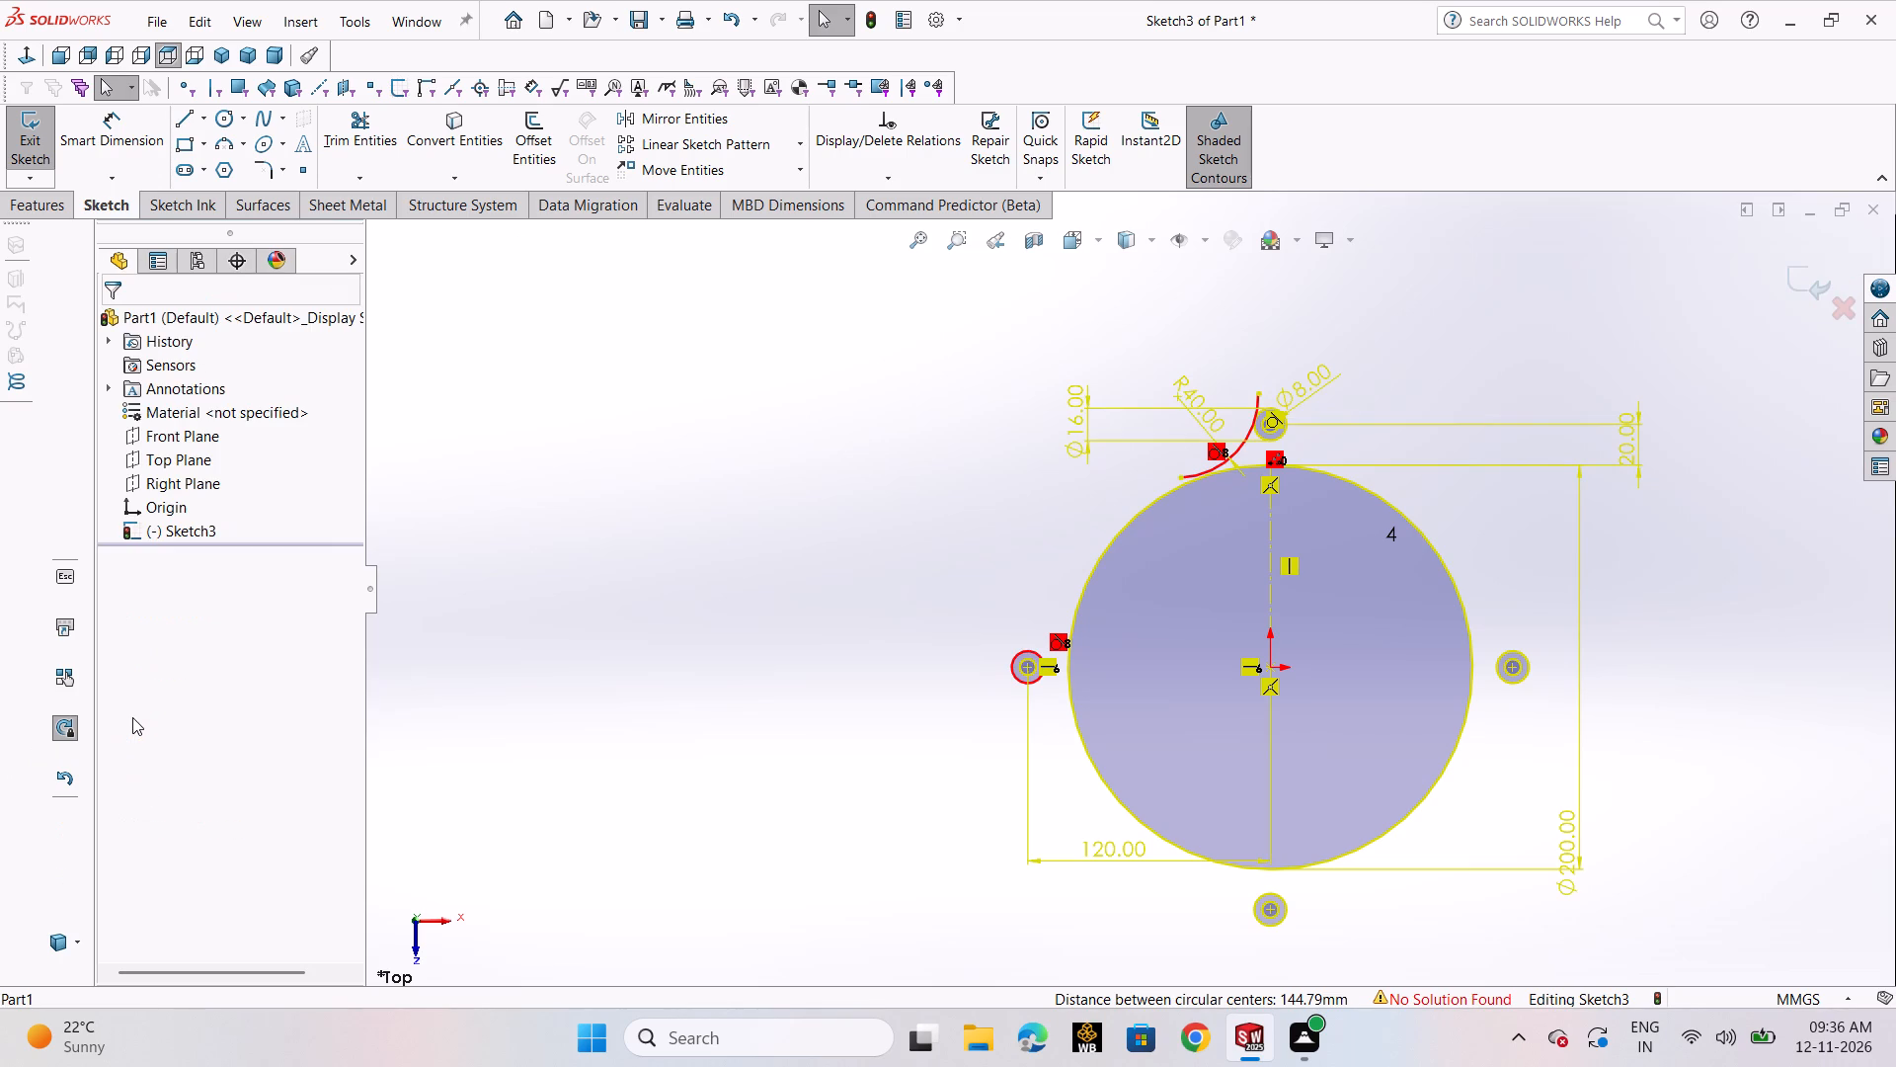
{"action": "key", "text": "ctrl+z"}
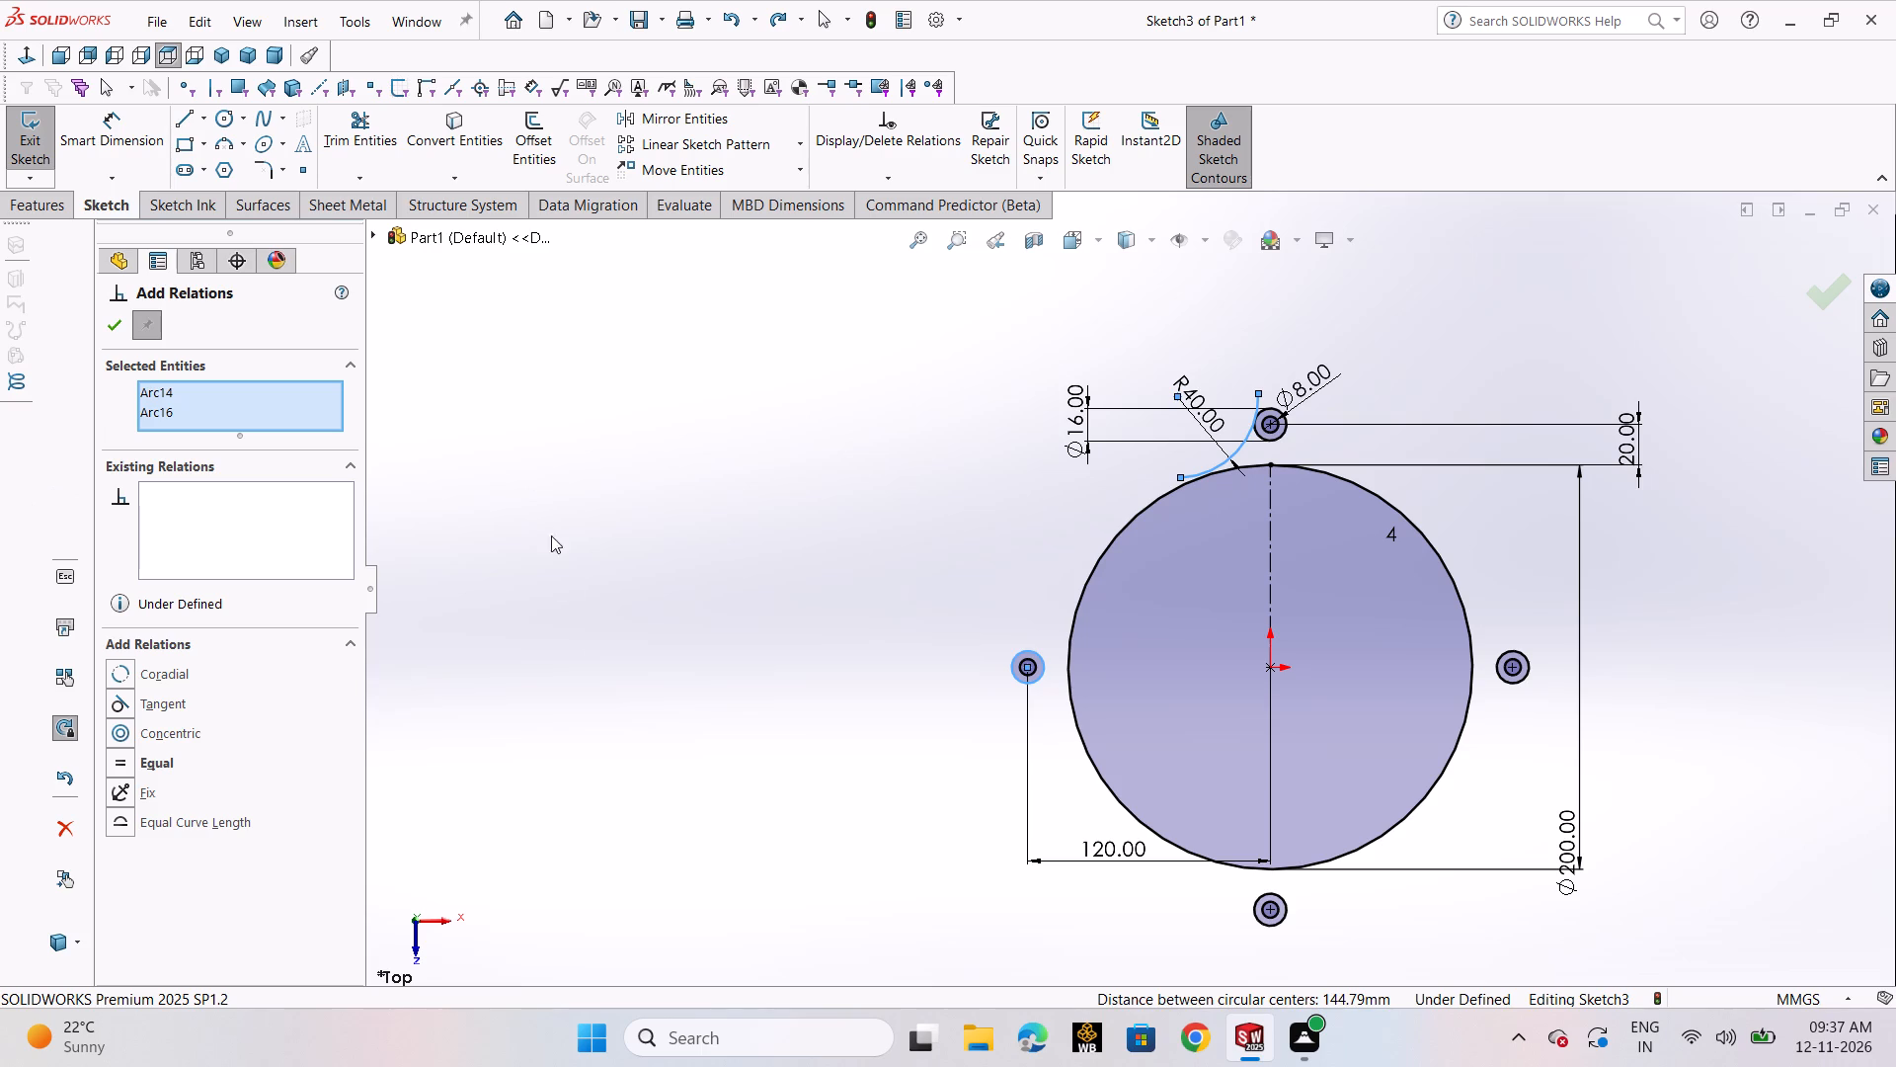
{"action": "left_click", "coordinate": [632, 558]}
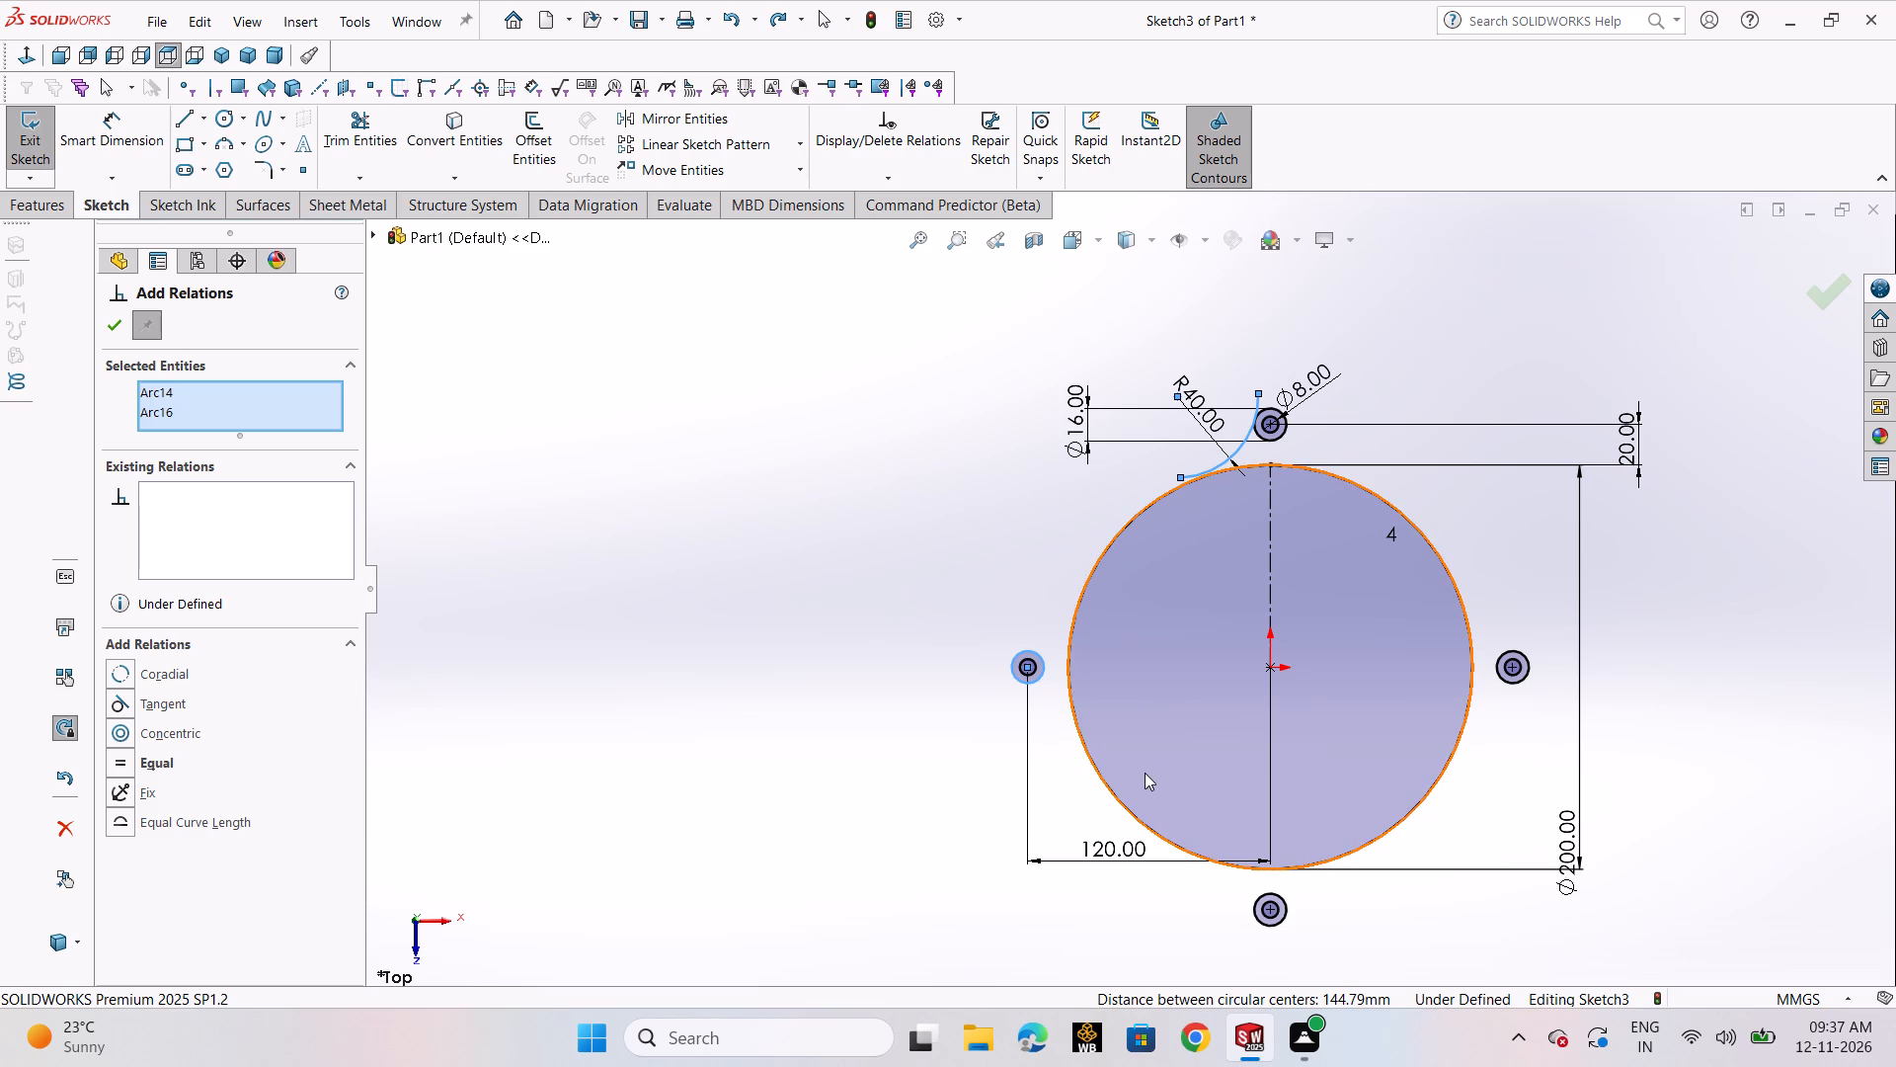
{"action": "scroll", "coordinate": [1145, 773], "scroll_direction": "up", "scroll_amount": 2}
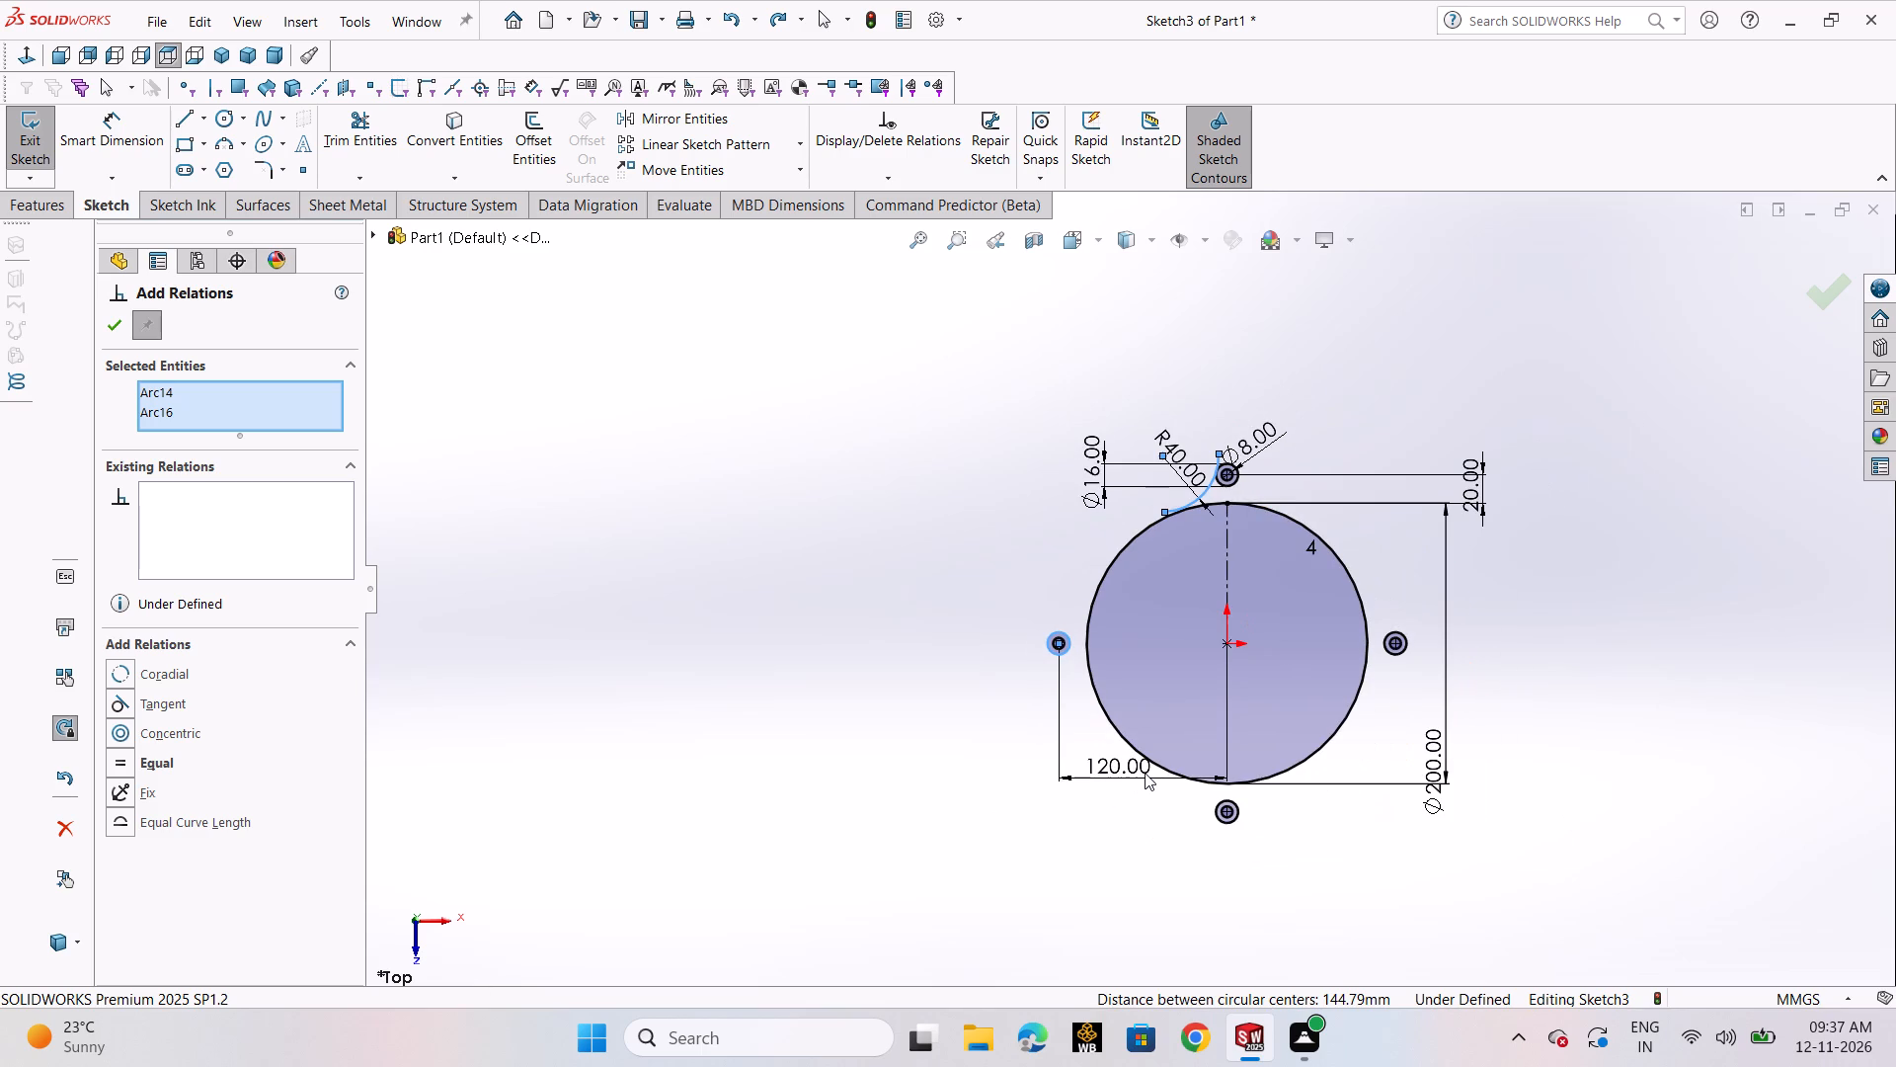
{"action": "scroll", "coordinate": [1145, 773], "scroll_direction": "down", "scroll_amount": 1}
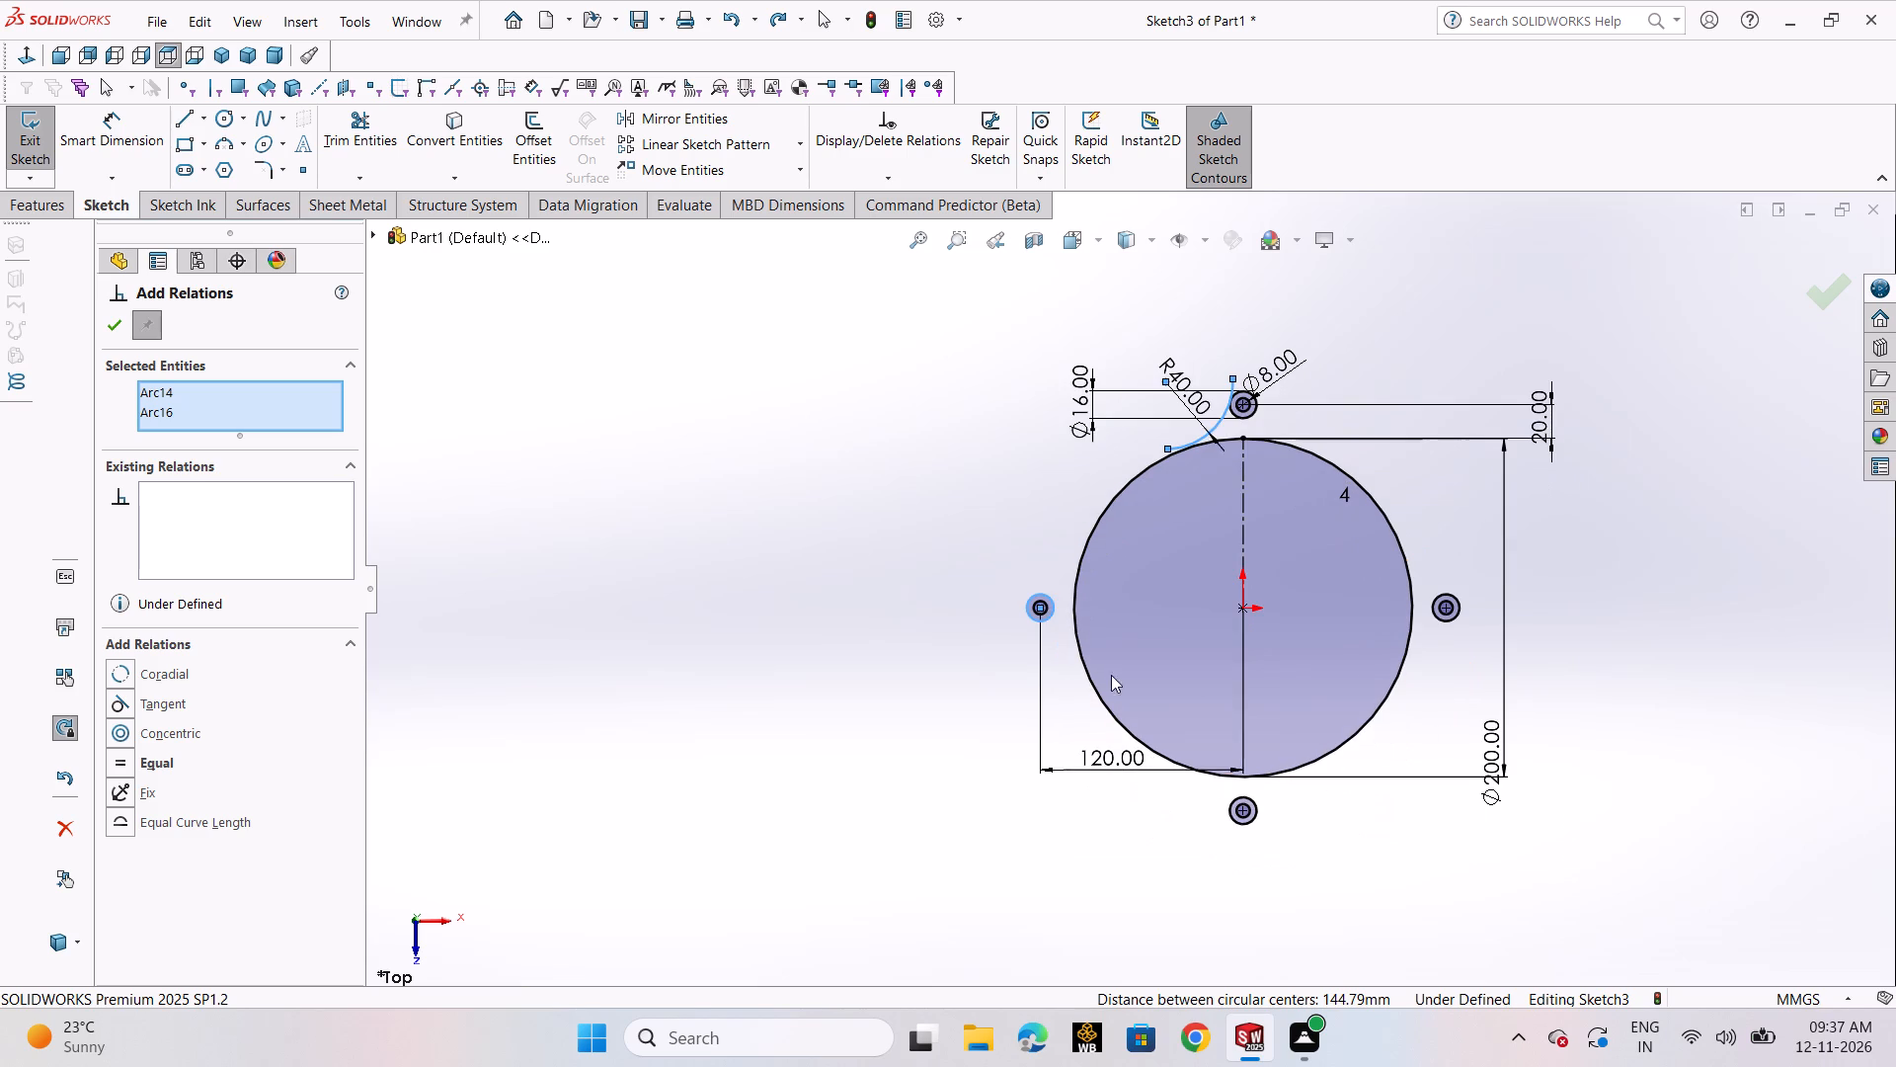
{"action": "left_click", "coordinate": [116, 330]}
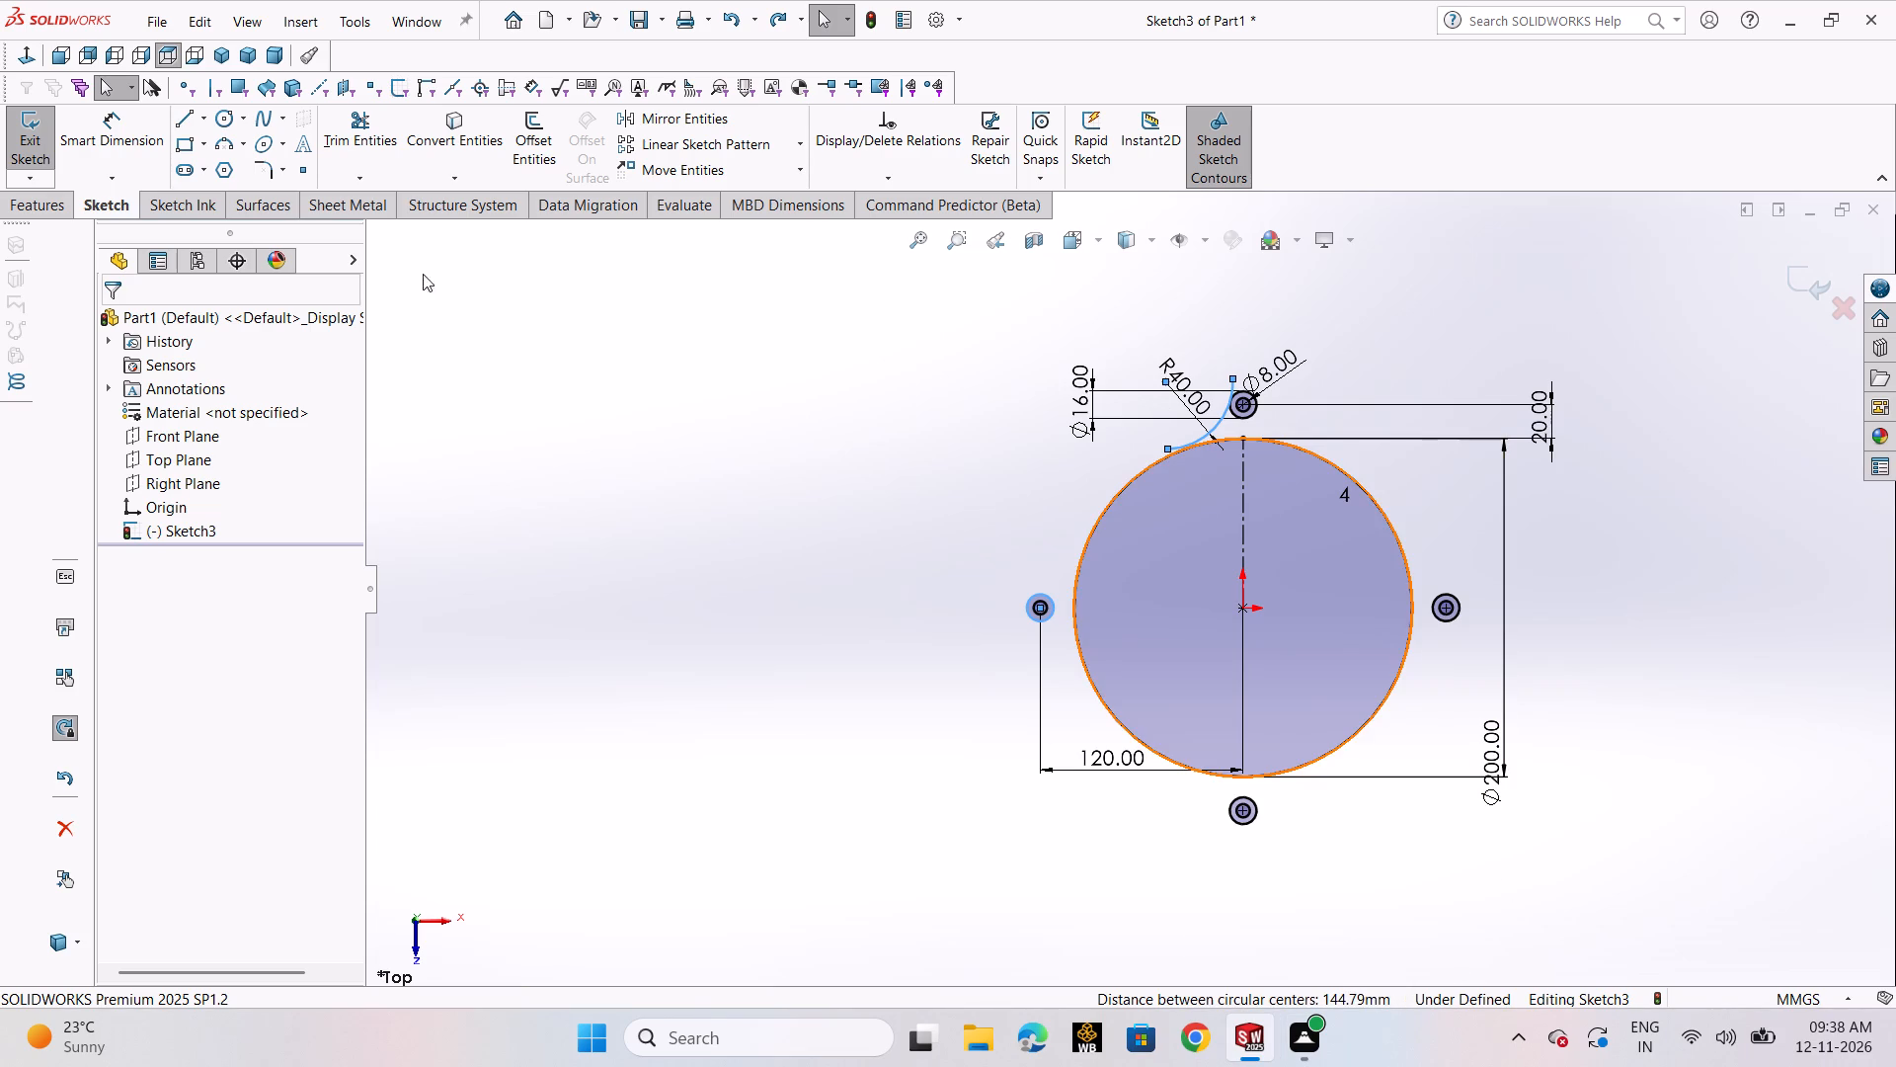
Set the arc's radius to 240 mm.
{"action": "double_click", "coordinate": [1208, 404]}
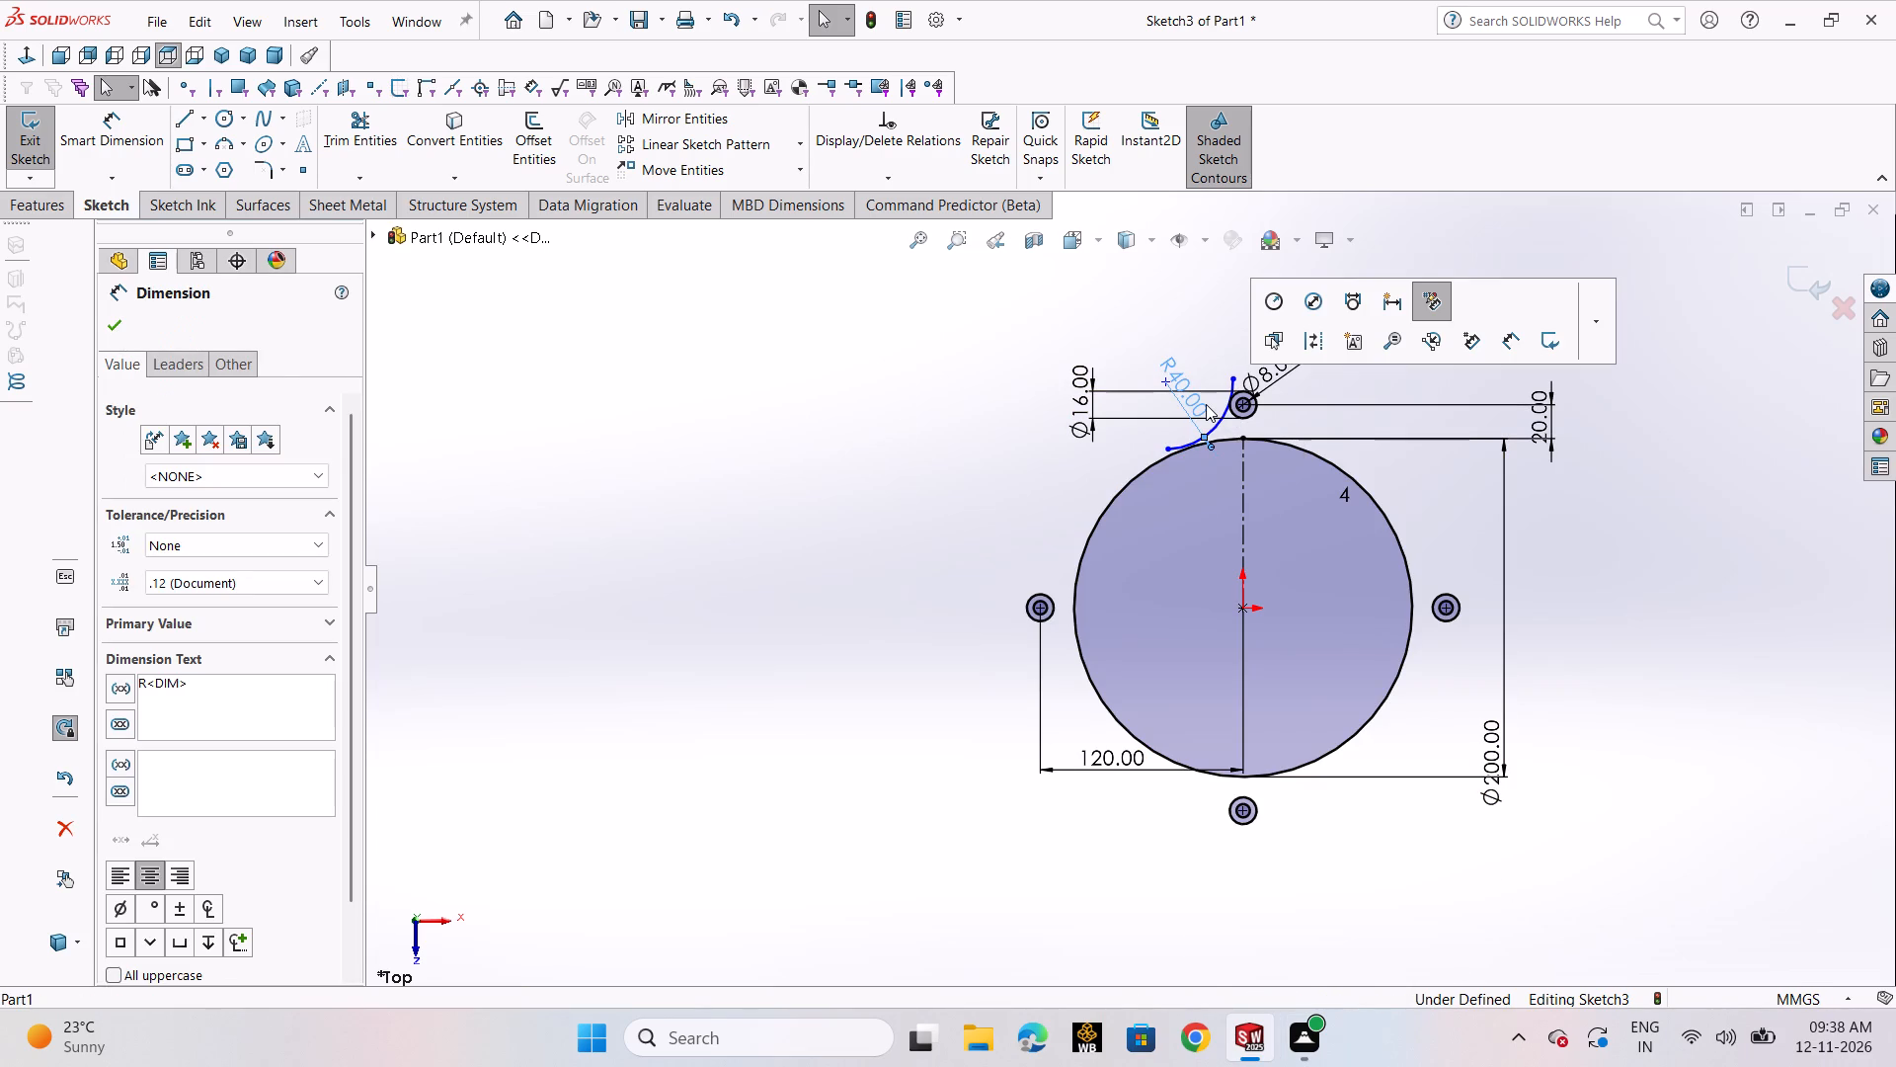
{"action": "double_click", "coordinate": [1185, 403]}
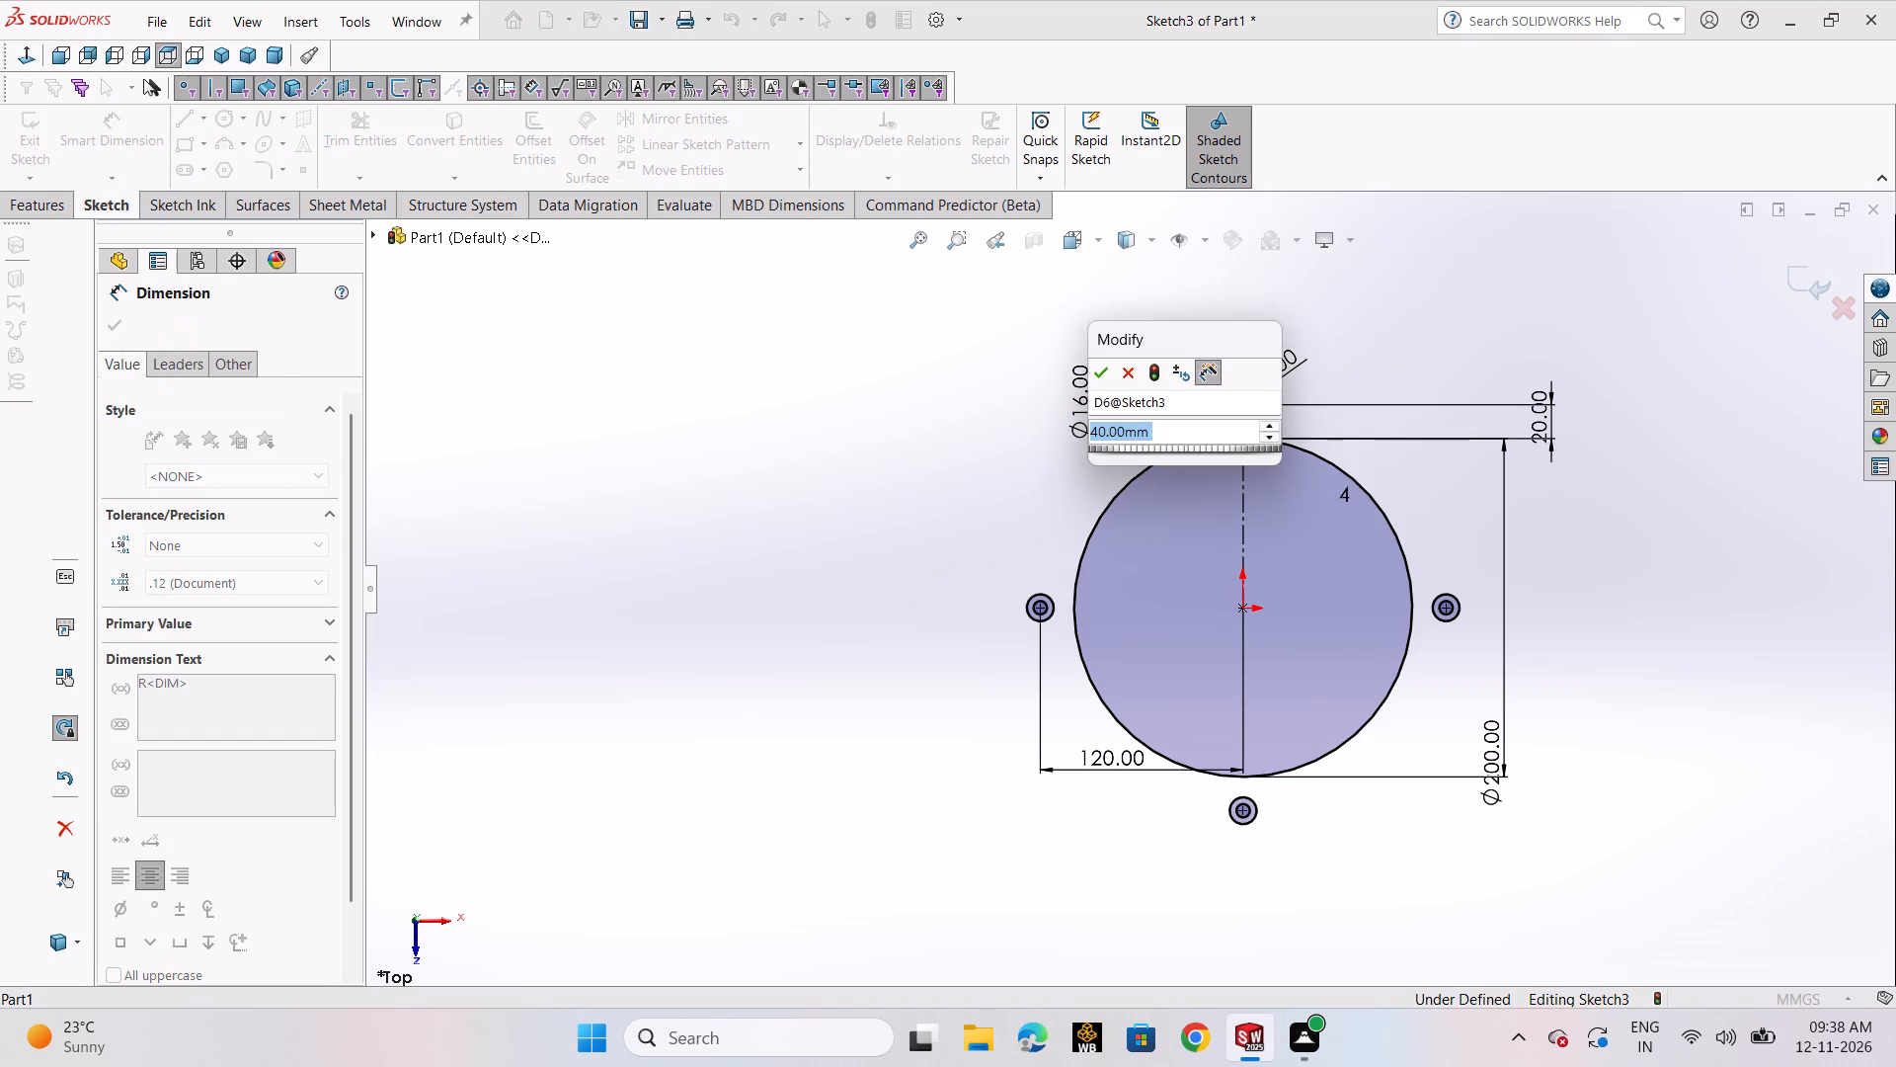
{"action": "key", "text": "2"}
{"action": "type", "text": "40"}
{"action": "key", "text": "Return"}
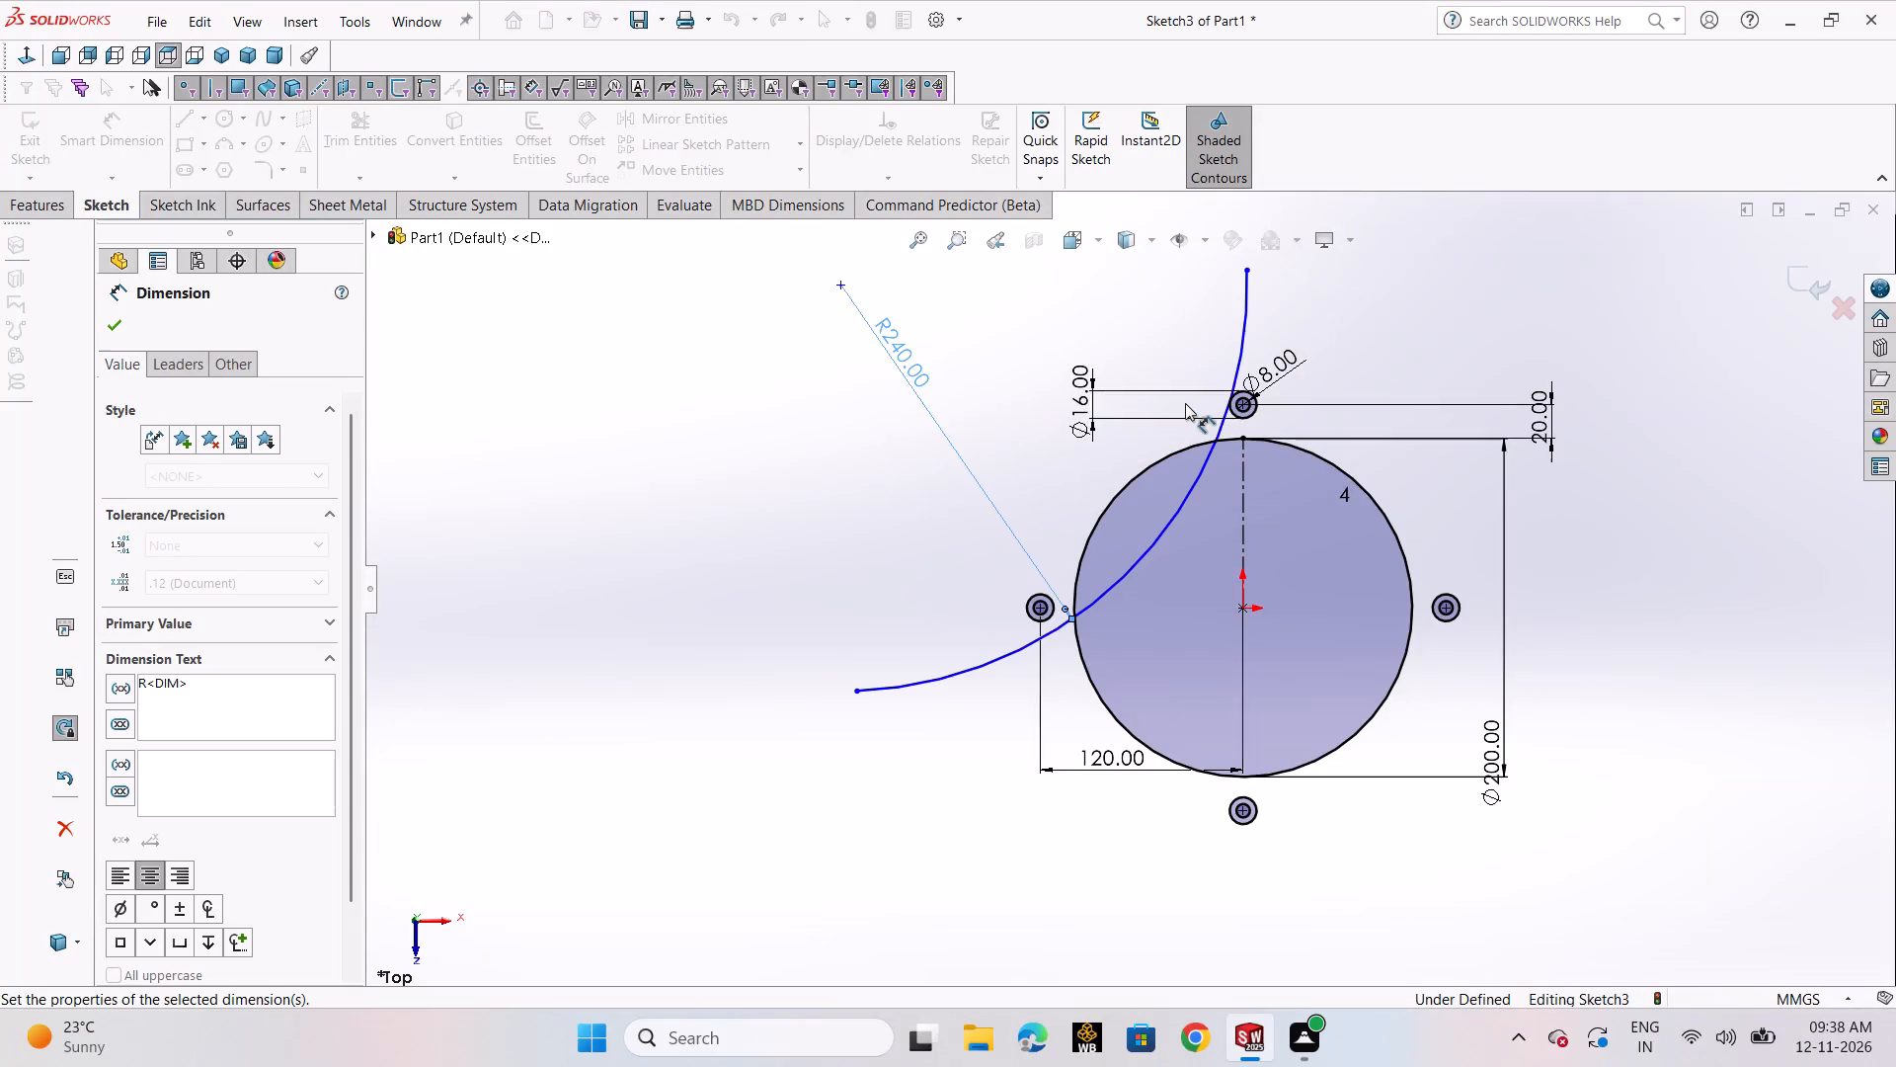
{"action": "left_click", "coordinate": [115, 320]}
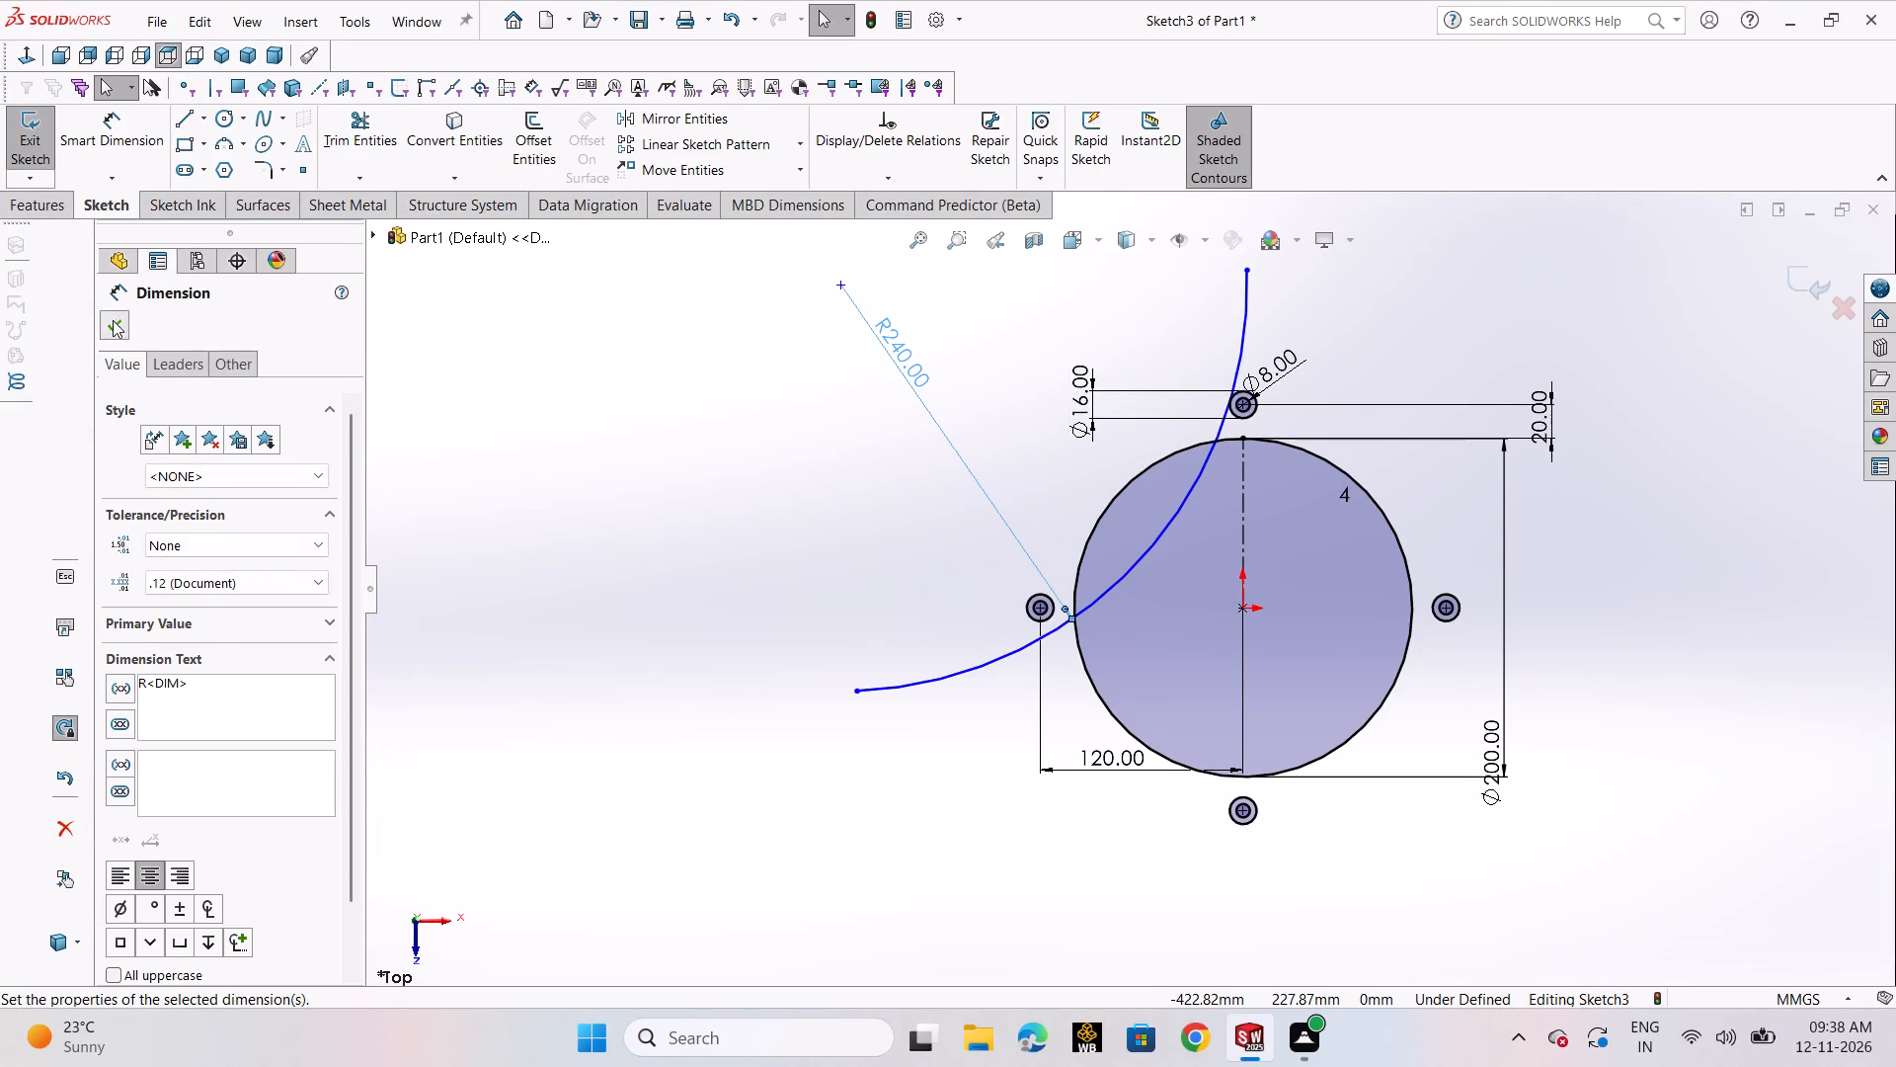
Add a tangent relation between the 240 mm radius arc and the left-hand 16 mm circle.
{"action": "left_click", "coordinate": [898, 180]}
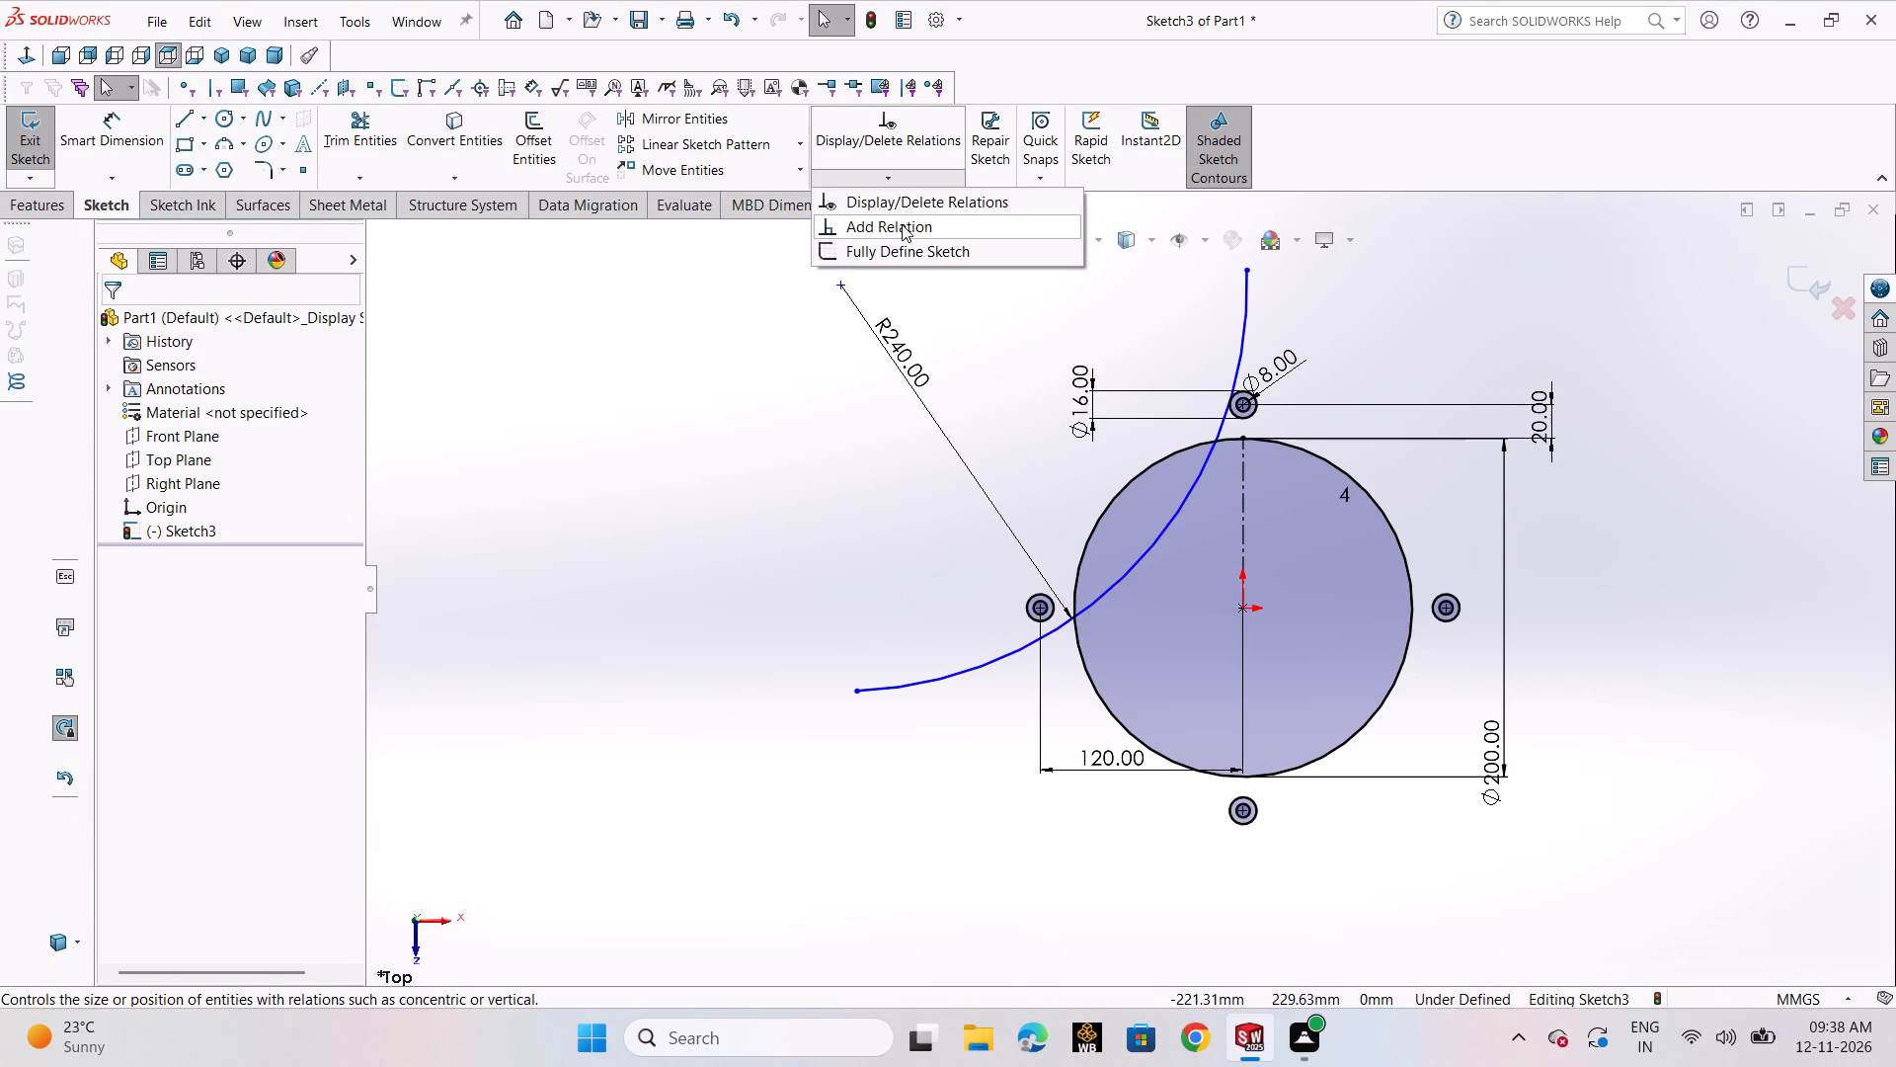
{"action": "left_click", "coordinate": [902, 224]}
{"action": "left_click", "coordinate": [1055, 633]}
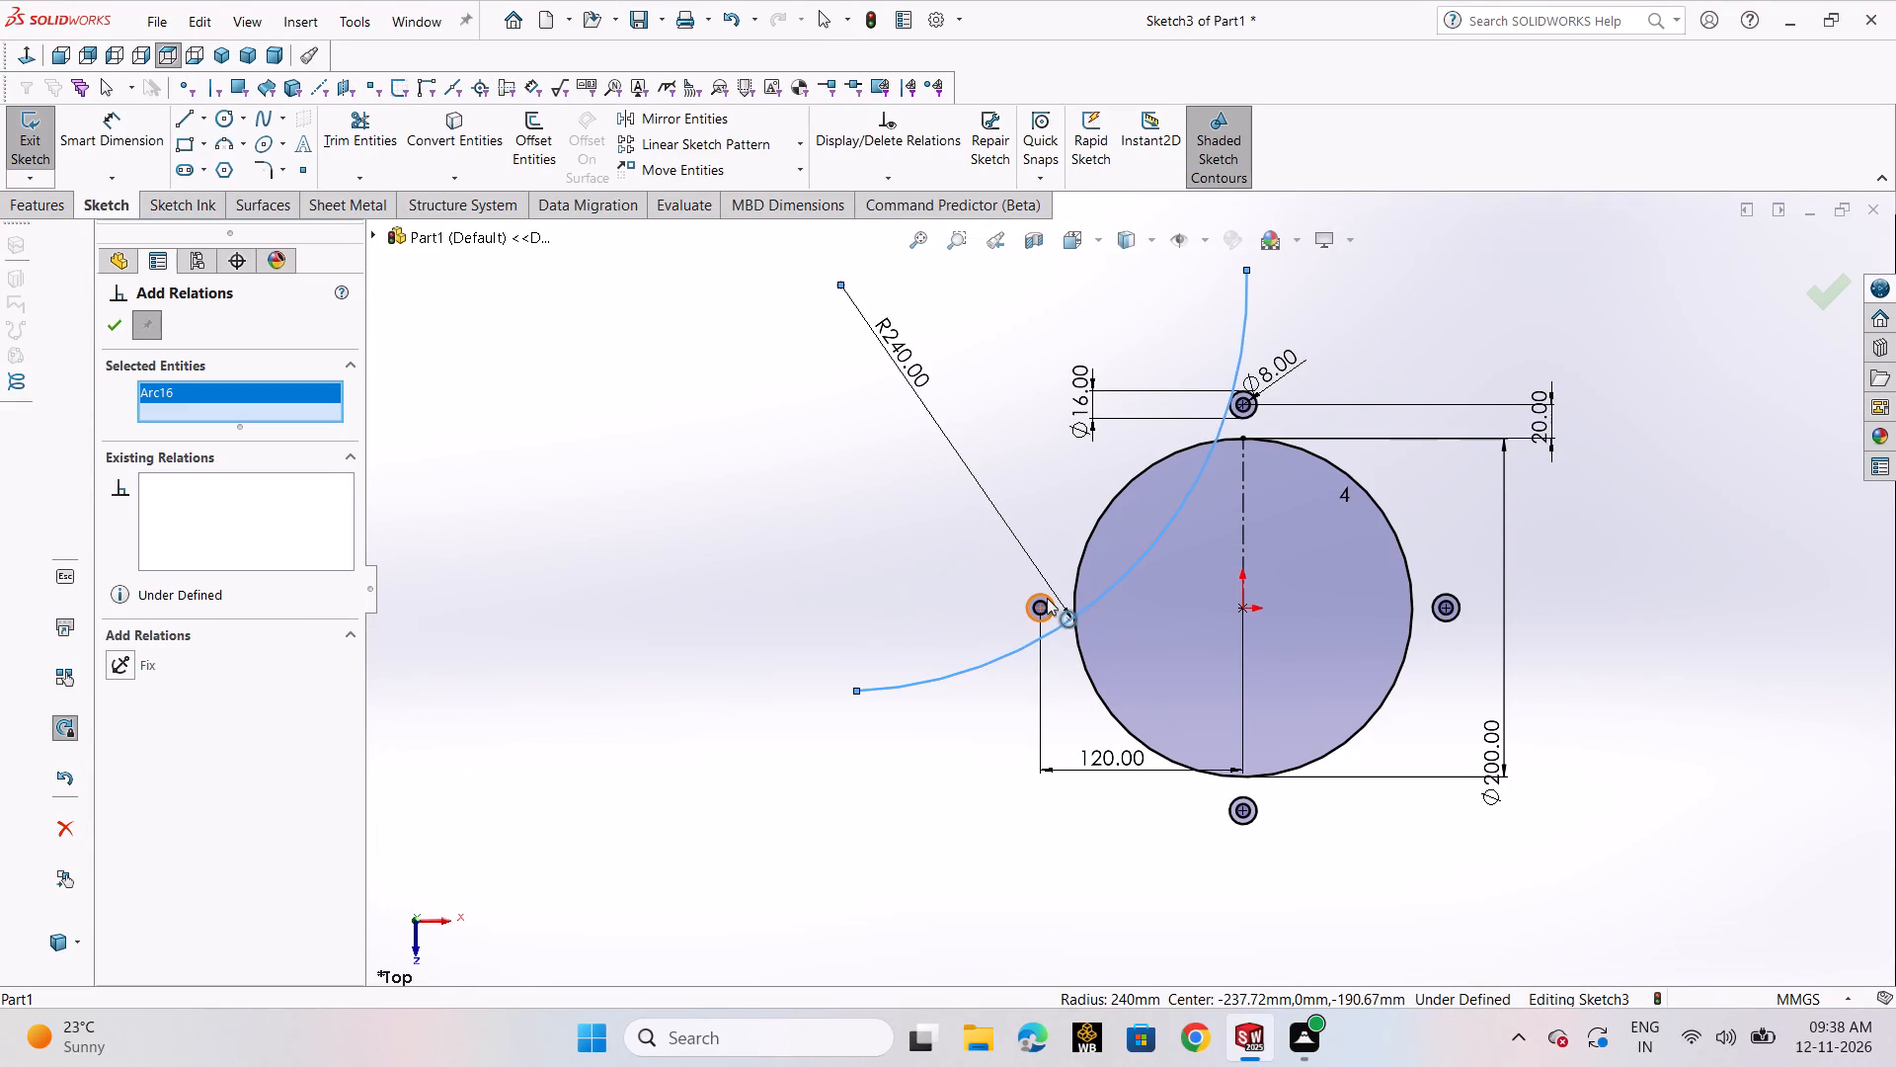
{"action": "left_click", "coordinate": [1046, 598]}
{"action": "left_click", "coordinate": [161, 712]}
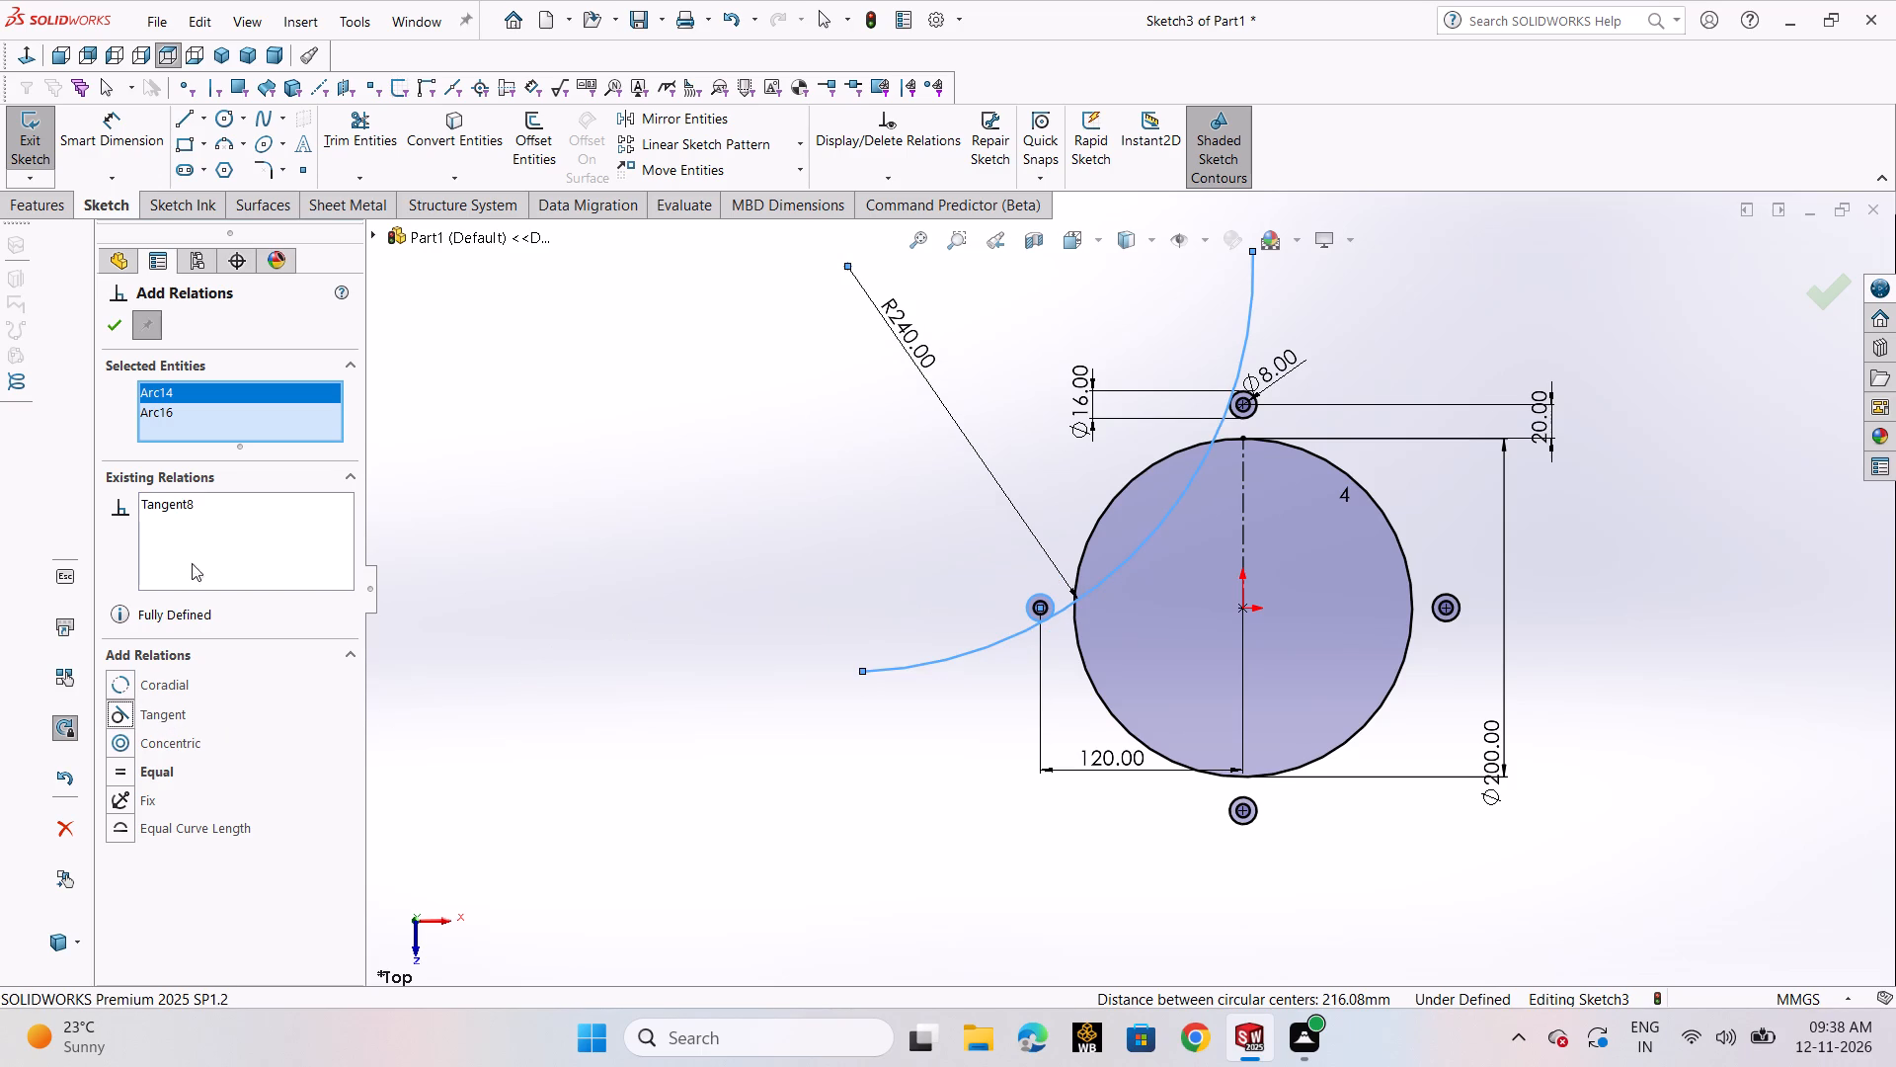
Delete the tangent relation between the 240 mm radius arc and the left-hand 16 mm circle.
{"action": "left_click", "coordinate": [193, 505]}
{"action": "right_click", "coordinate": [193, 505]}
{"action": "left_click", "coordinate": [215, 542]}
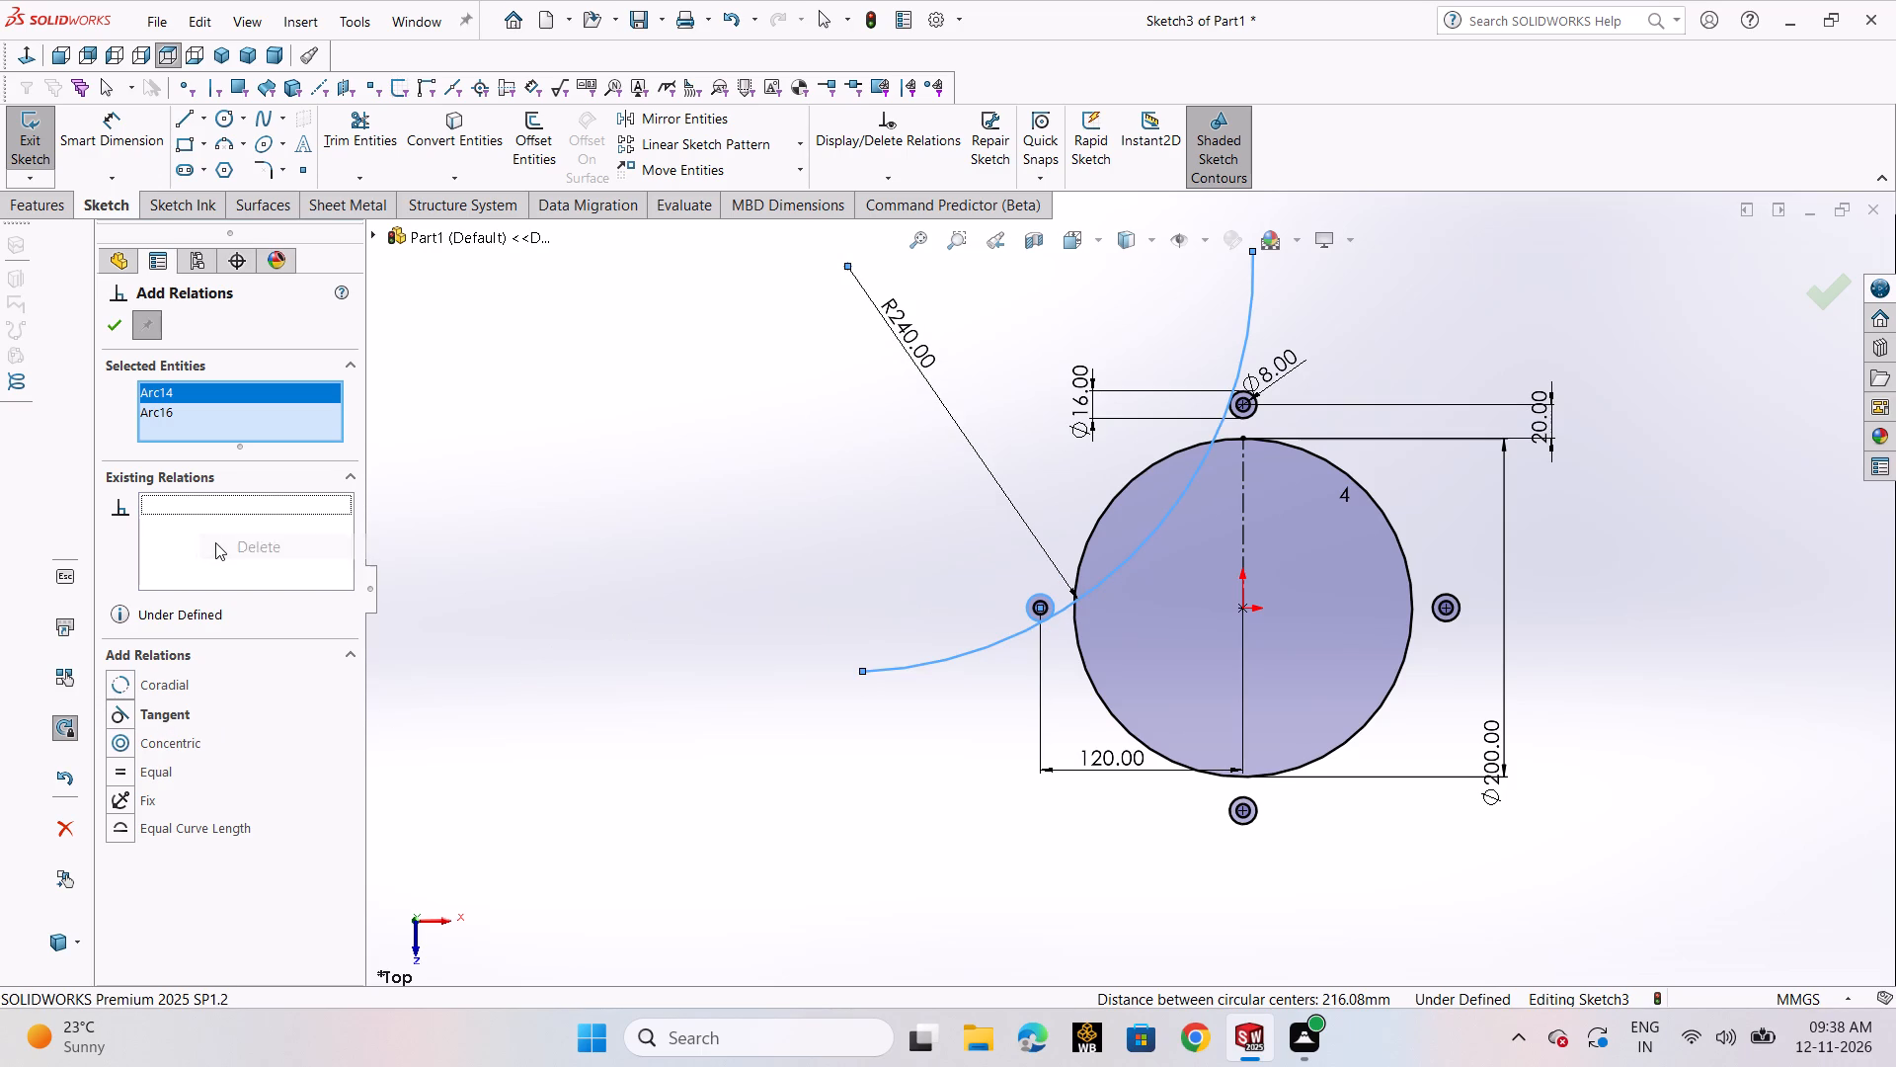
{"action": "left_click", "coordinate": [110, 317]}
Move the 240 mm radius arc upward so it passes clear above the left-hand circle pair.
{"action": "left_click", "coordinate": [821, 651]}
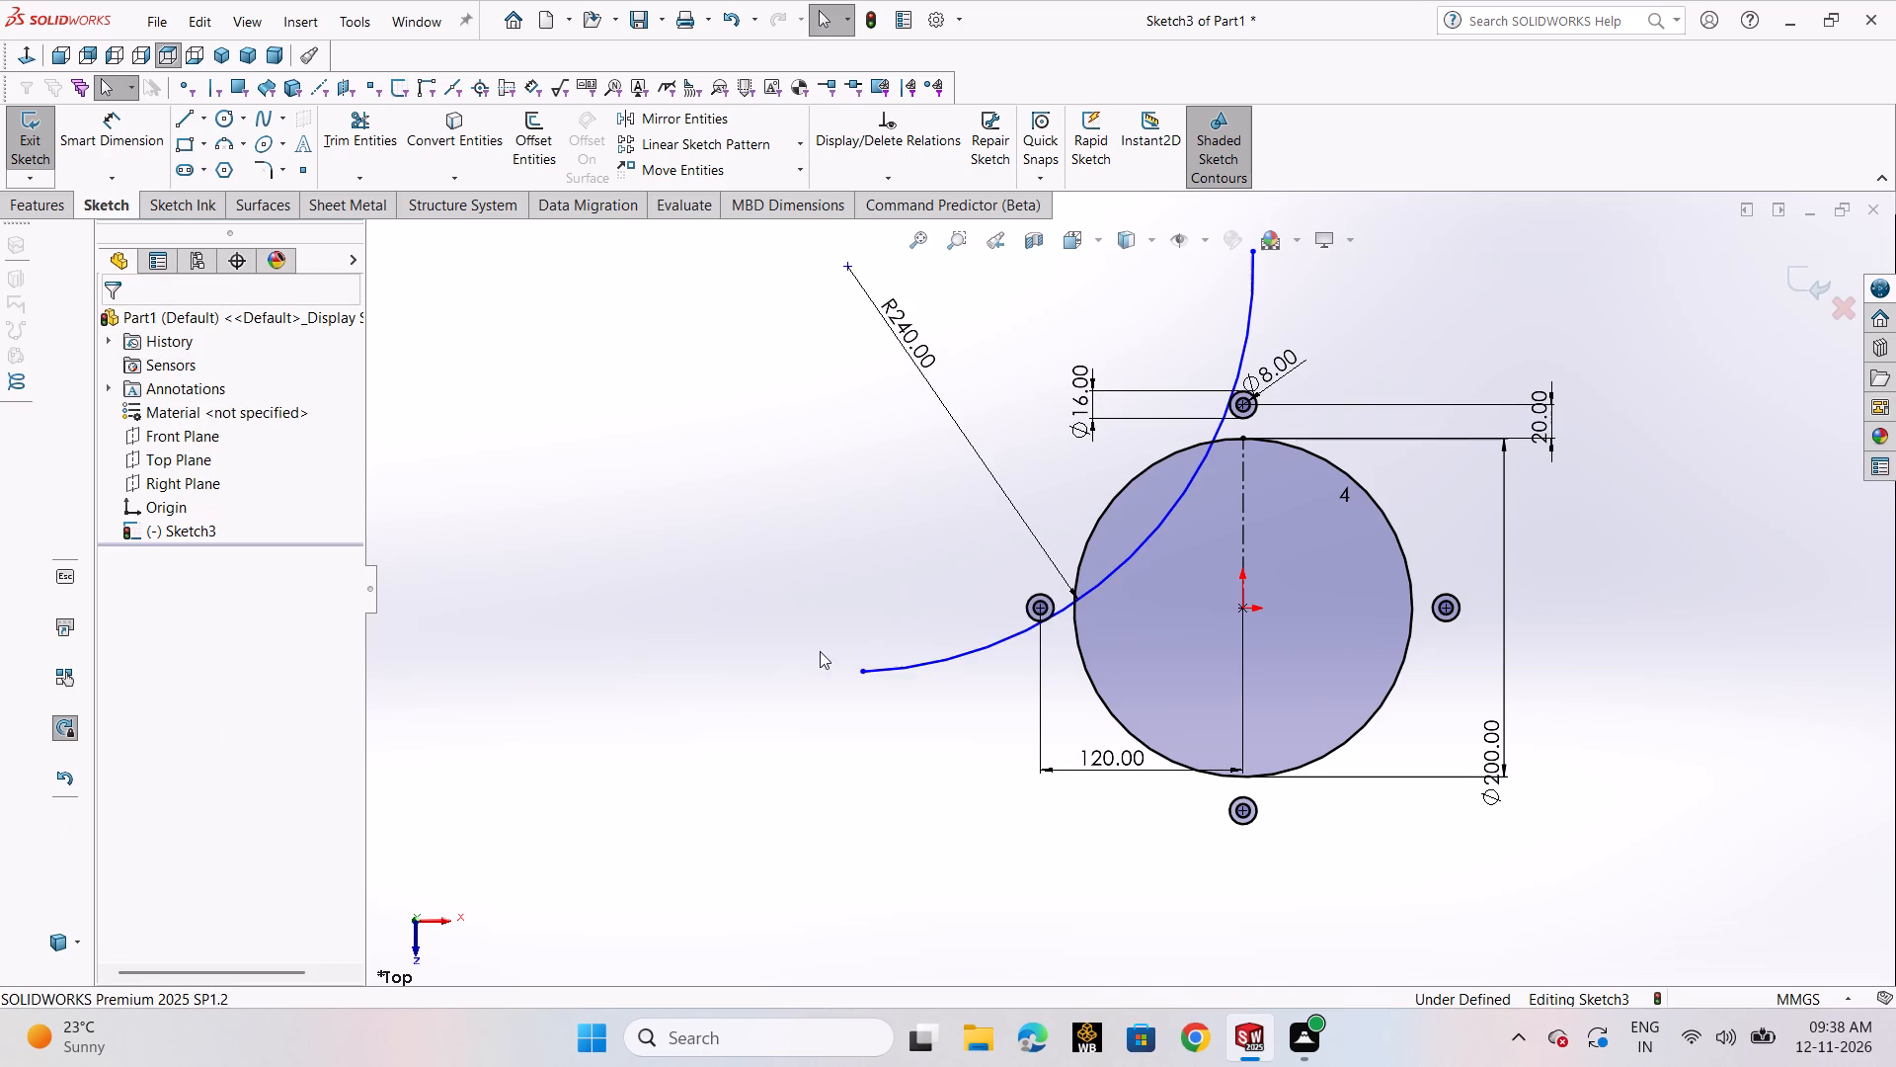
{"action": "left_click_drag", "start_coordinate": [1147, 540], "coordinate": [1130, 529]}
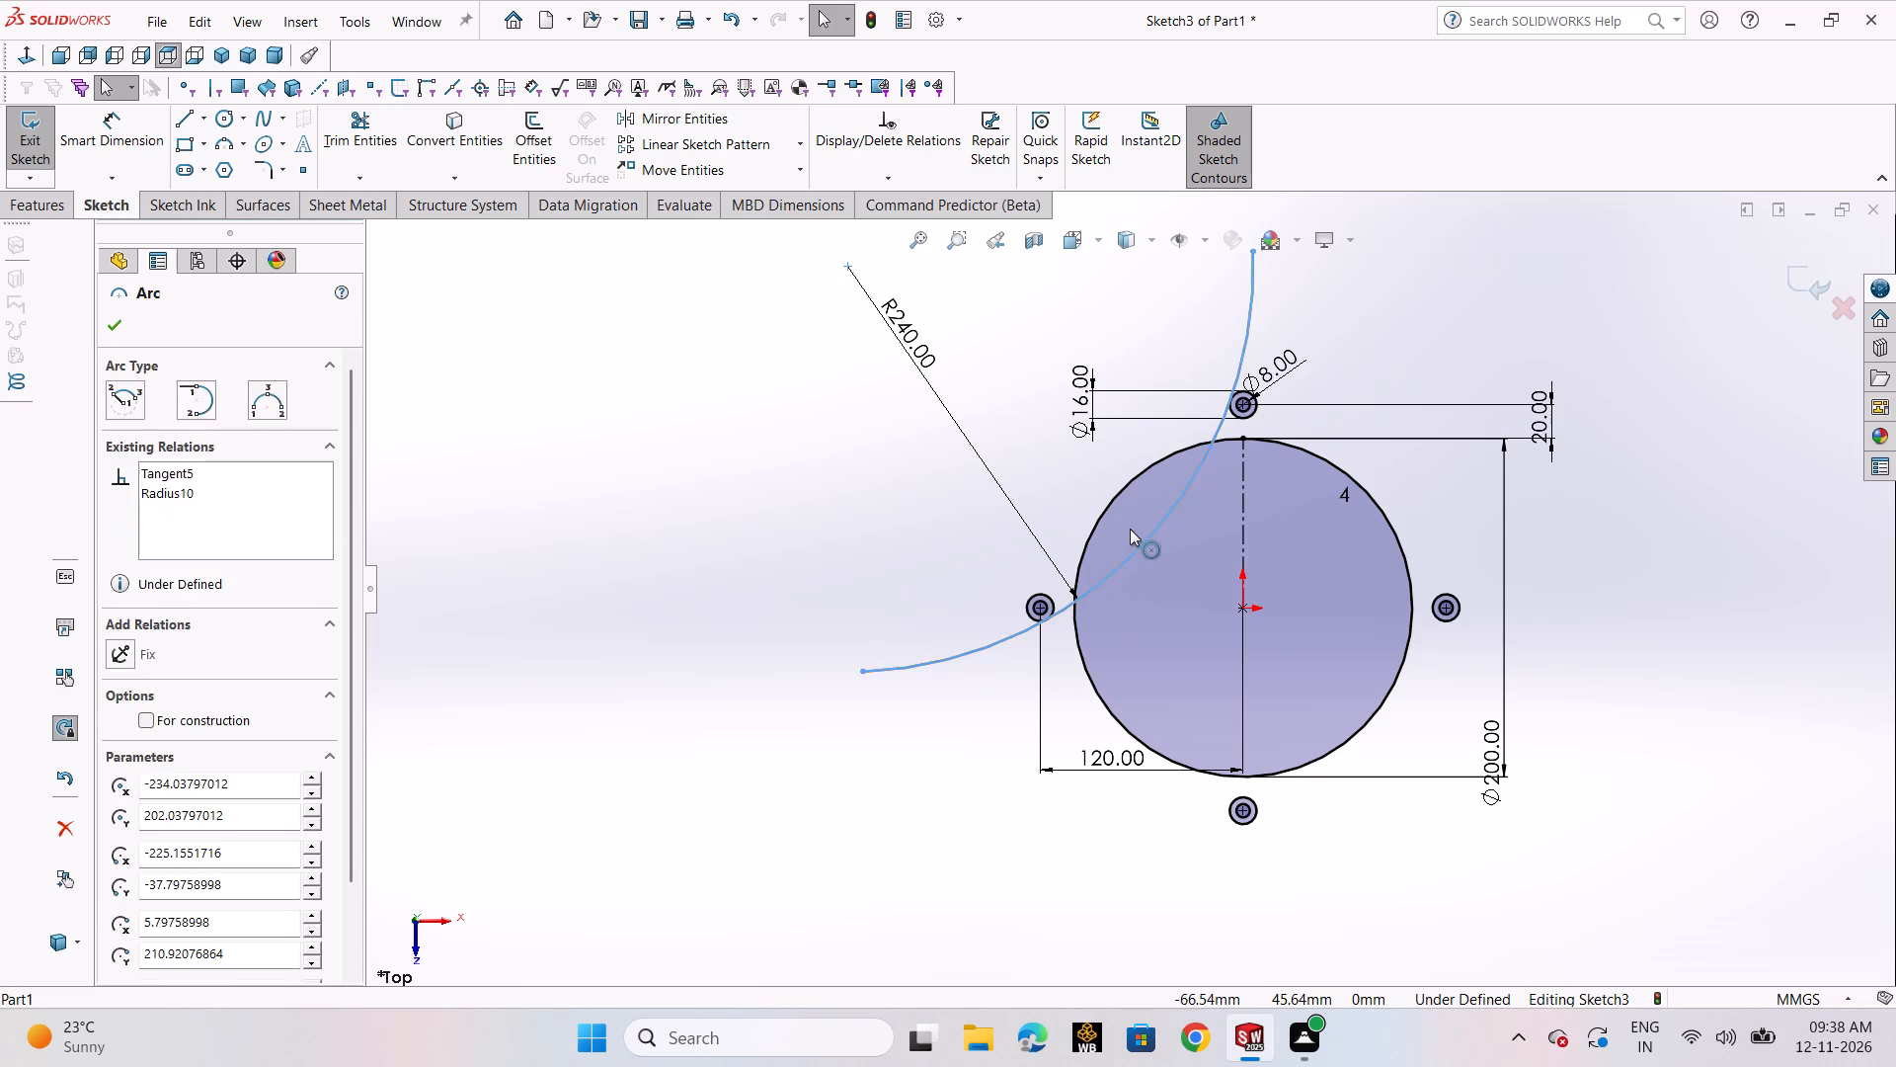
{"action": "left_click_drag", "start_coordinate": [1130, 529], "coordinate": [1097, 434]}
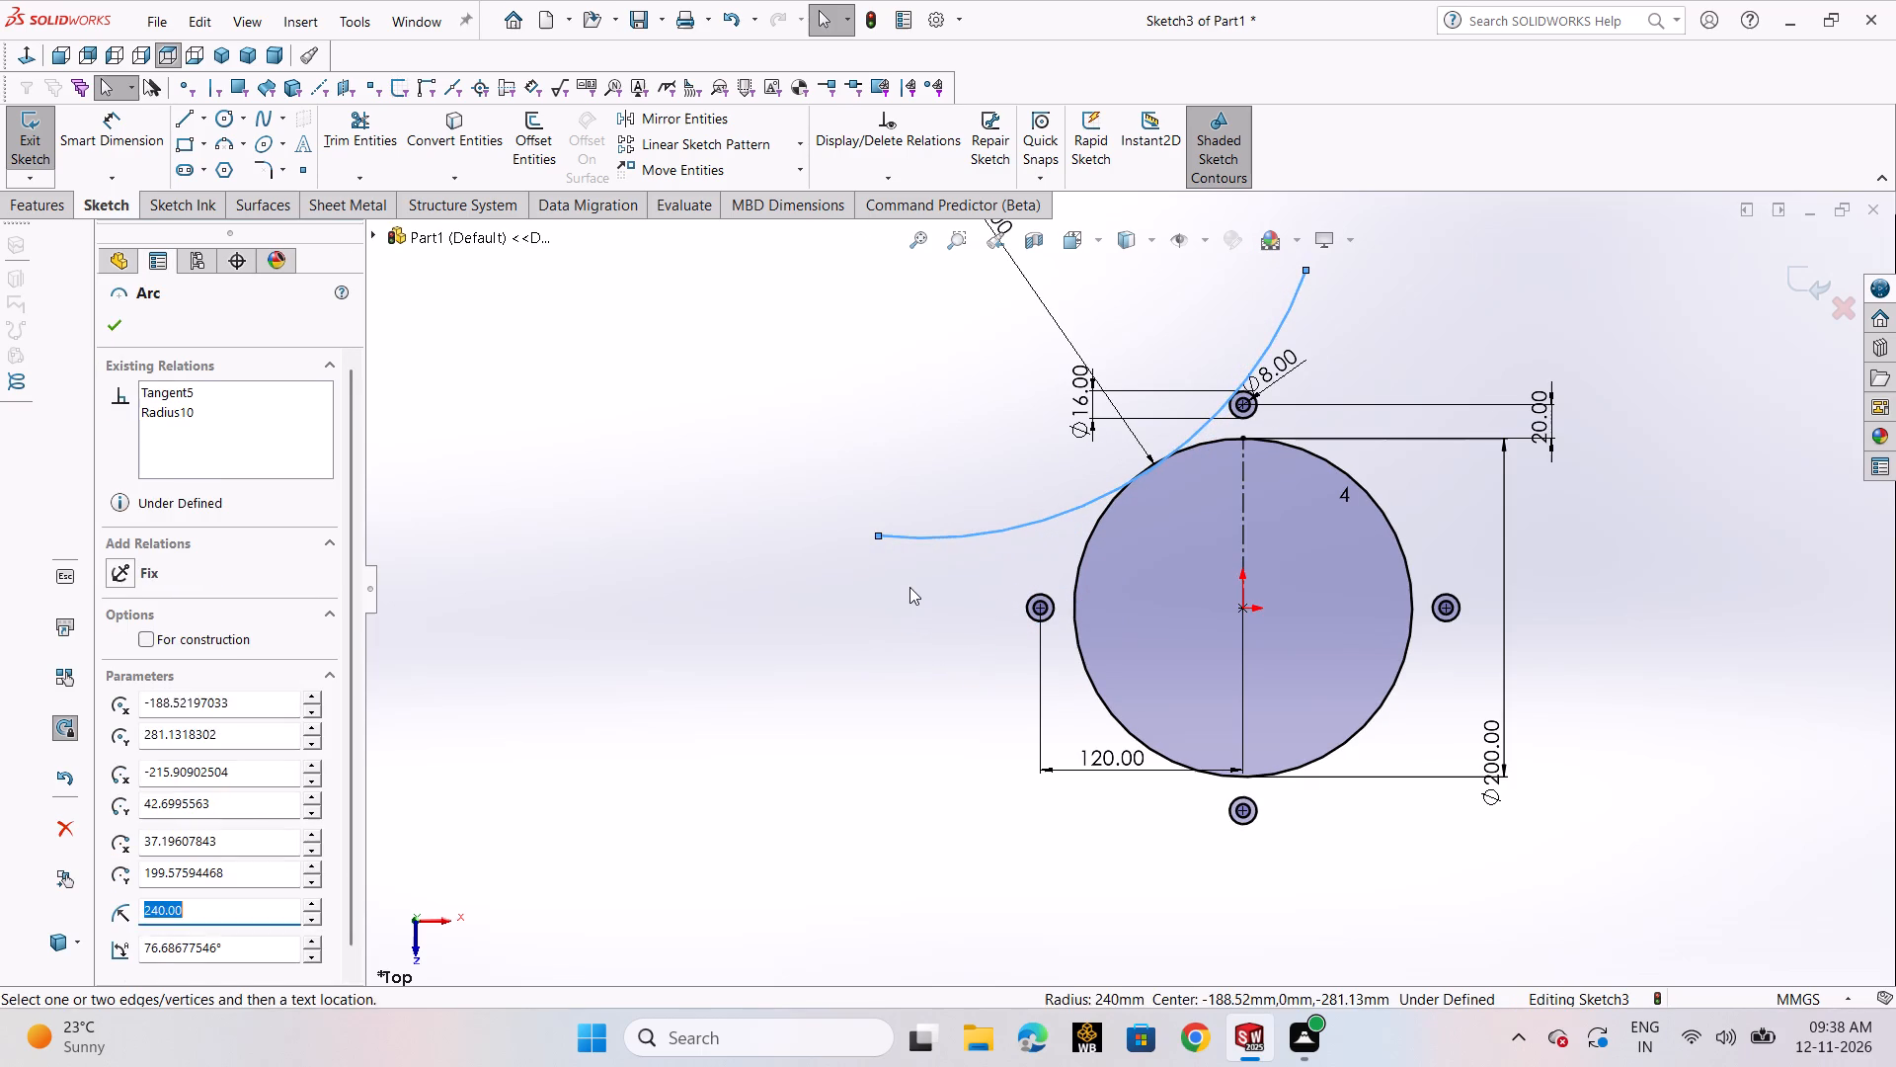
{"action": "left_click", "coordinate": [909, 587]}
Make the repositioned 240 mm radius arc tangent to the upper side of the left-hand 16 mm circle.
{"action": "scroll", "coordinate": [1139, 471], "scroll_direction": "down", "scroll_amount": 4}
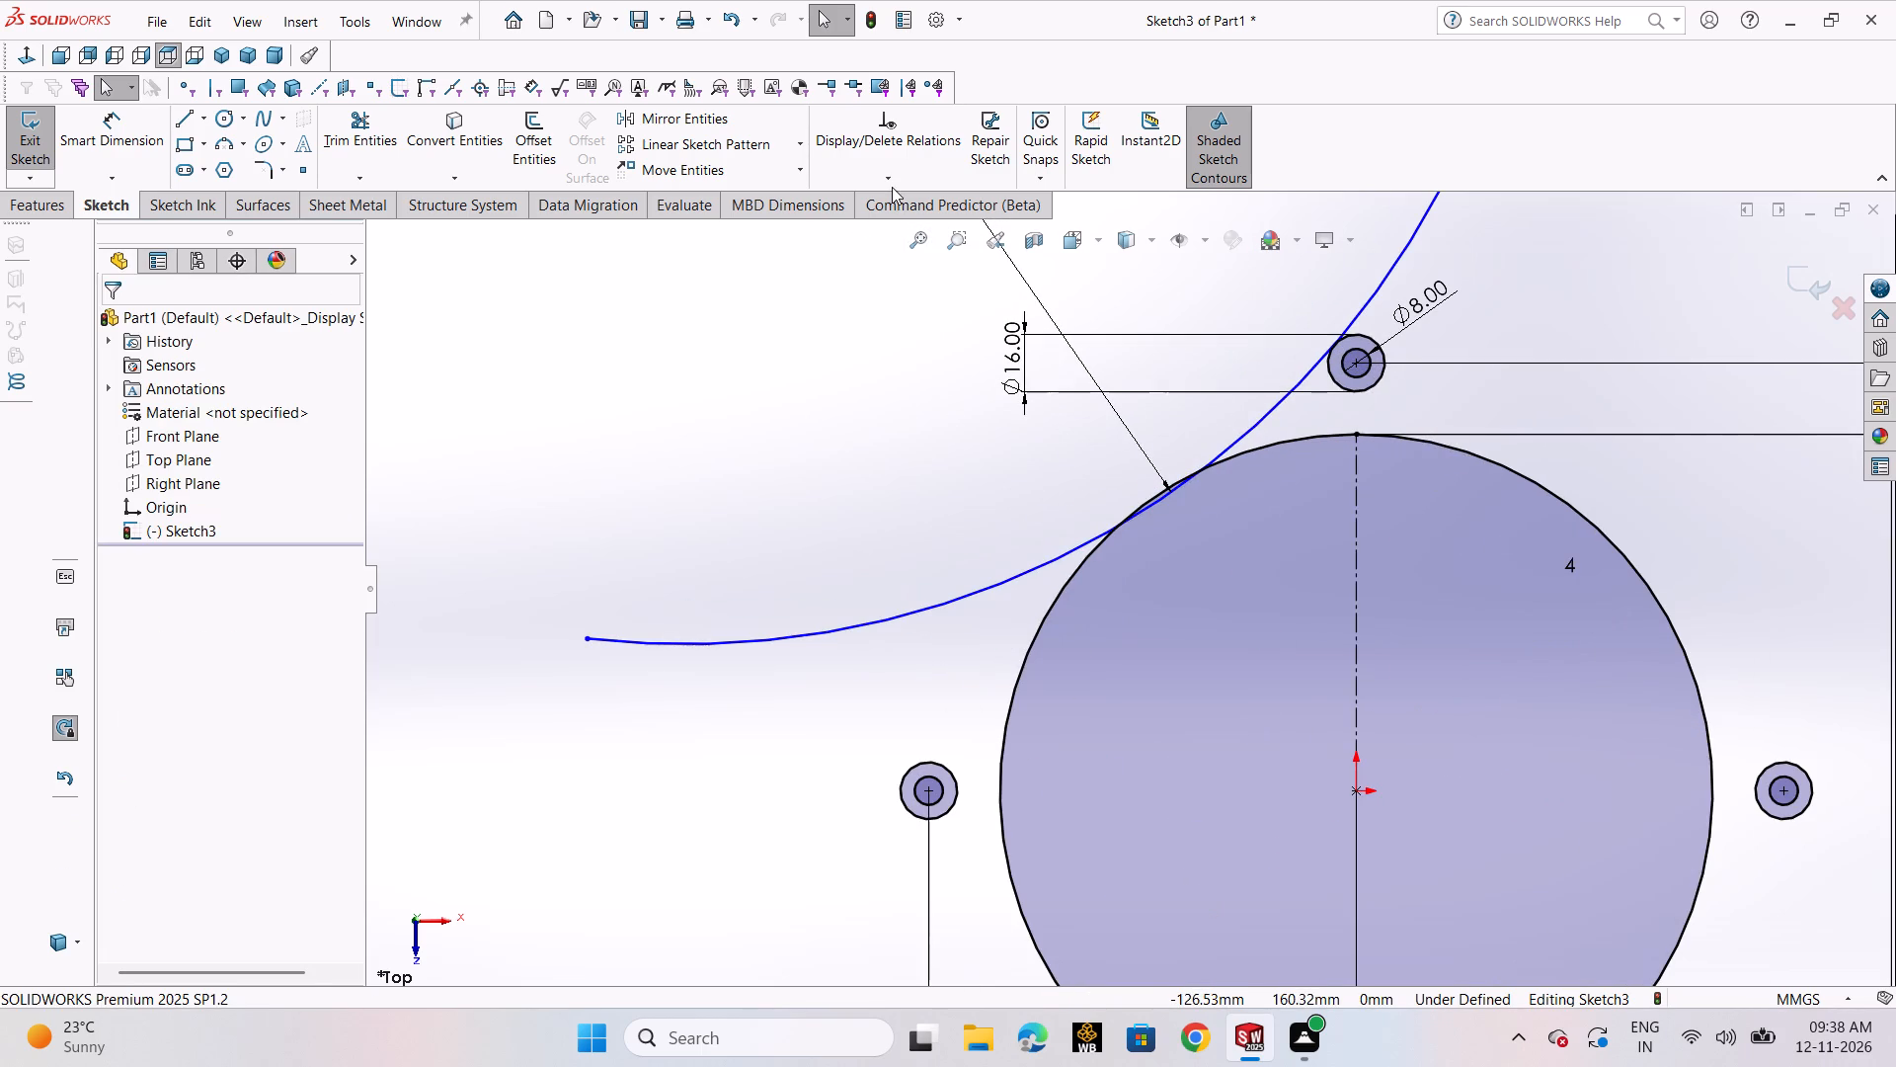
{"action": "left_click", "coordinate": [892, 187]}
{"action": "left_click", "coordinate": [891, 219]}
{"action": "left_click", "coordinate": [975, 588]}
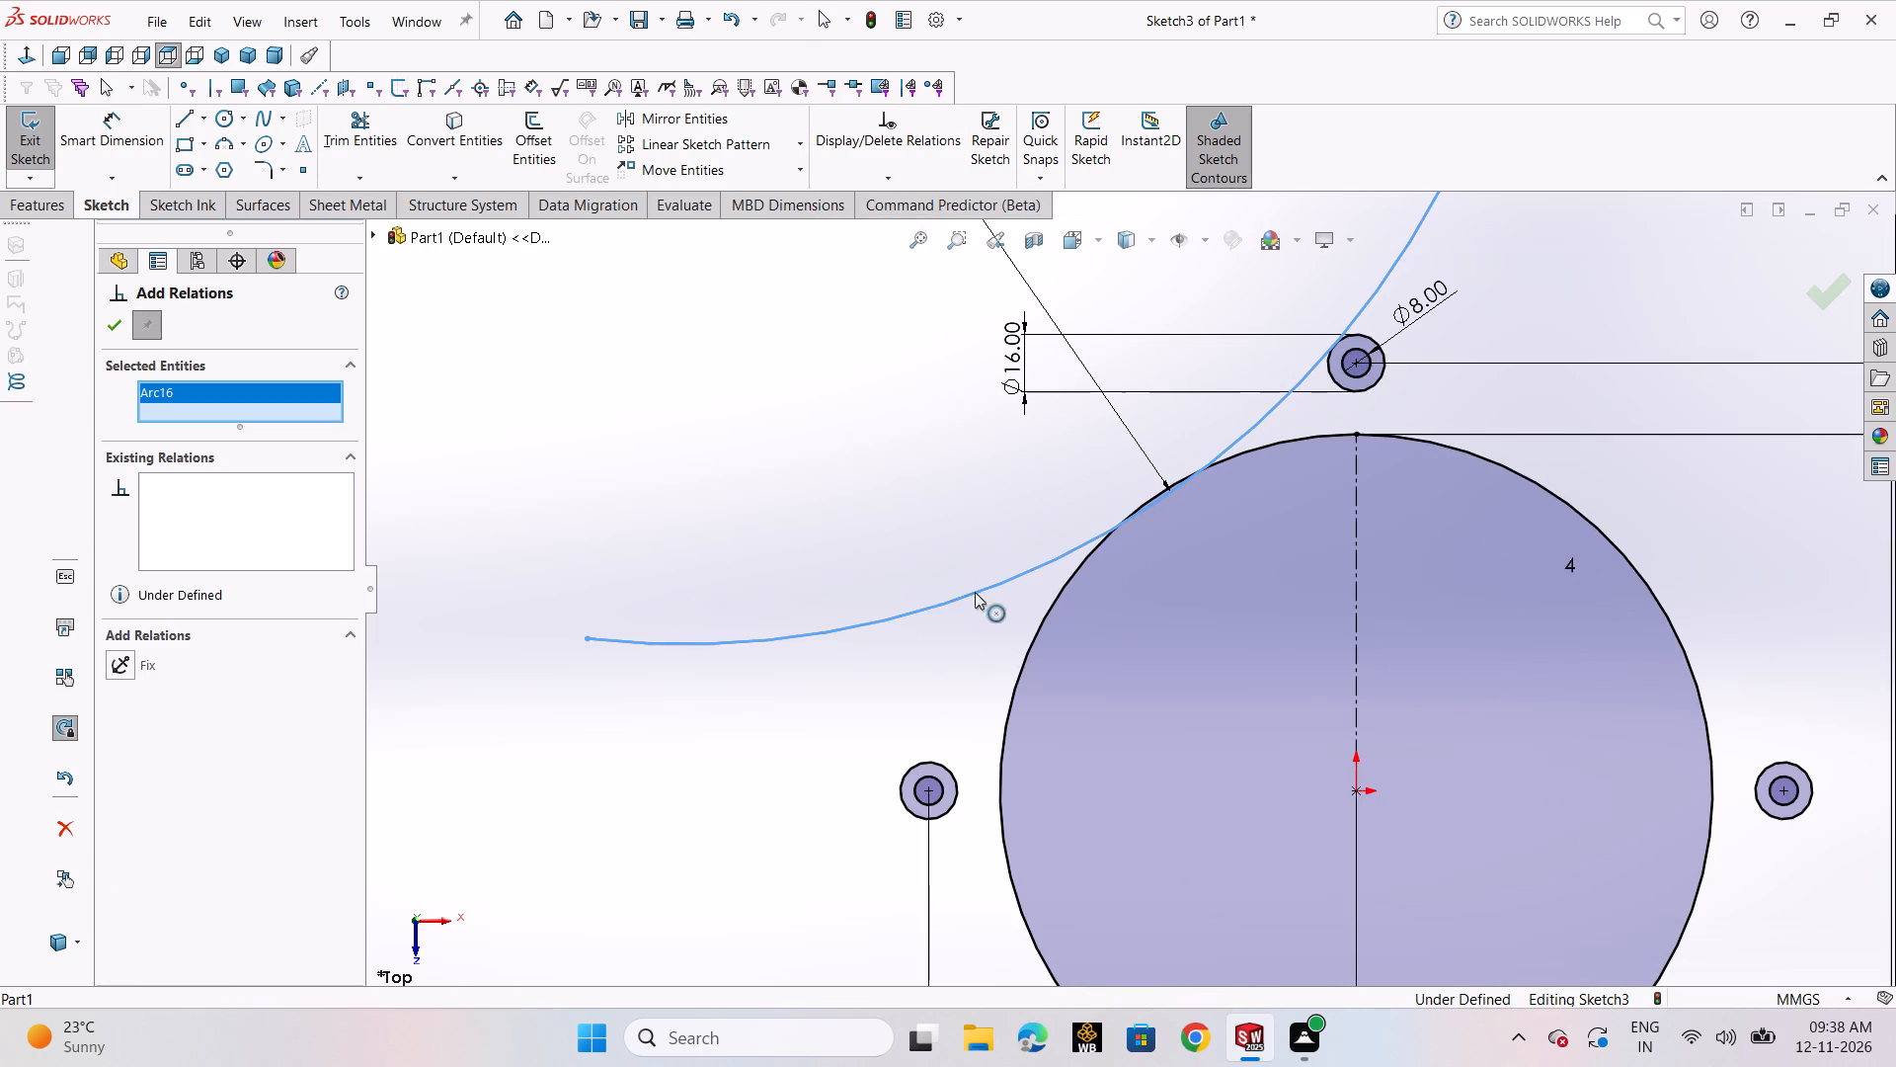
{"action": "left_click", "coordinate": [929, 762]}
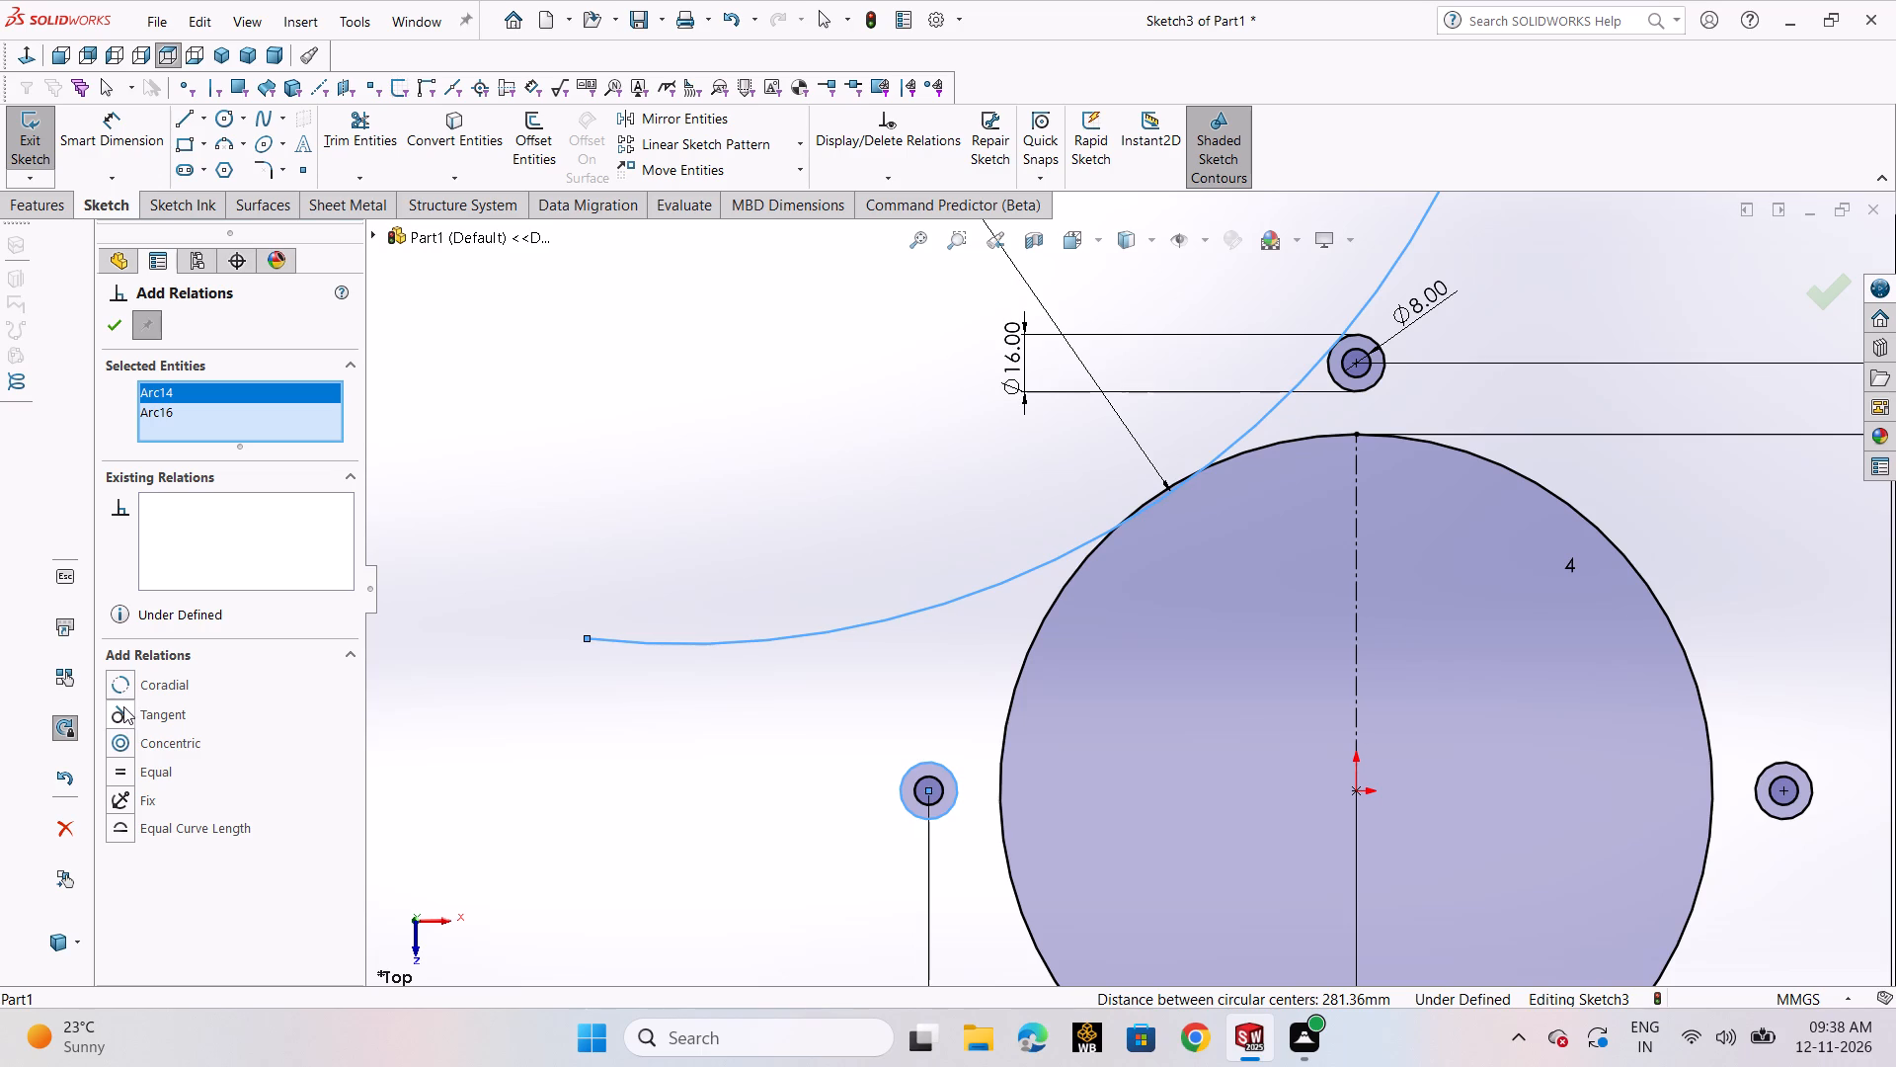
{"action": "left_click", "coordinate": [128, 709]}
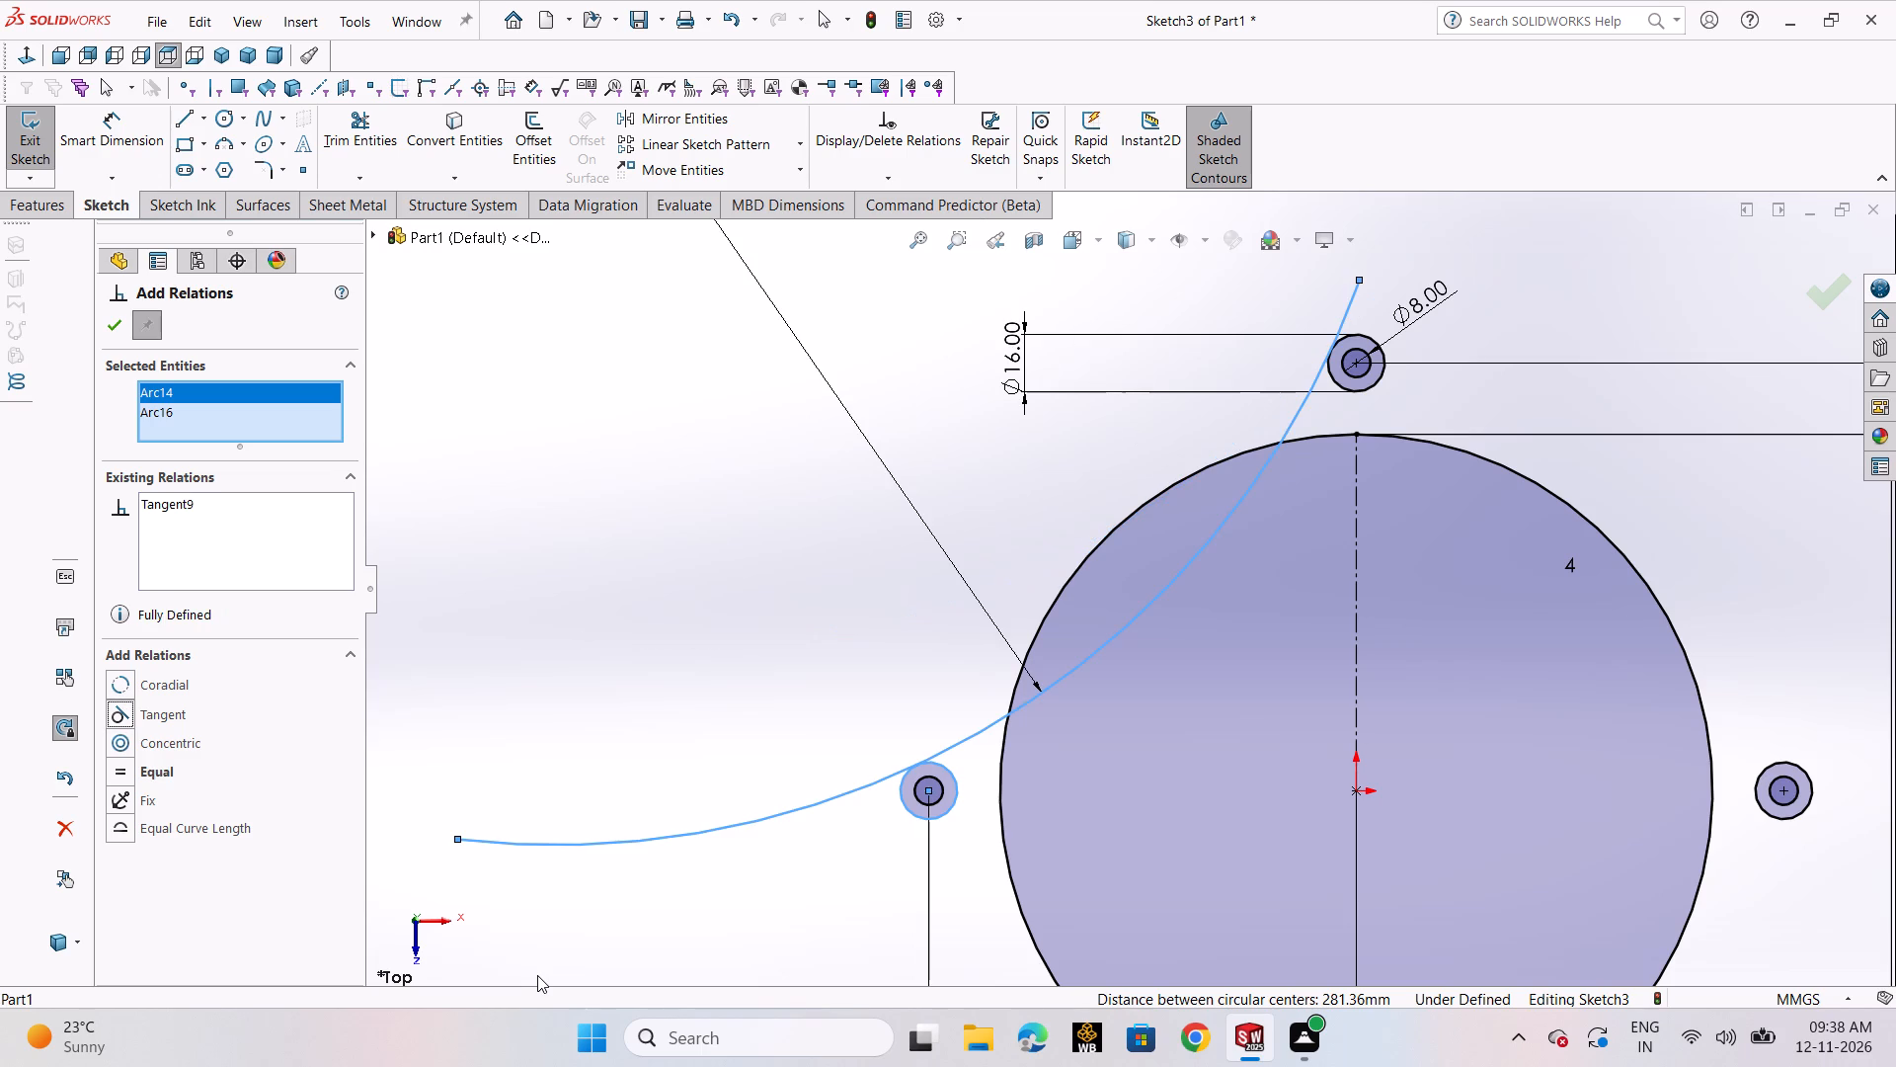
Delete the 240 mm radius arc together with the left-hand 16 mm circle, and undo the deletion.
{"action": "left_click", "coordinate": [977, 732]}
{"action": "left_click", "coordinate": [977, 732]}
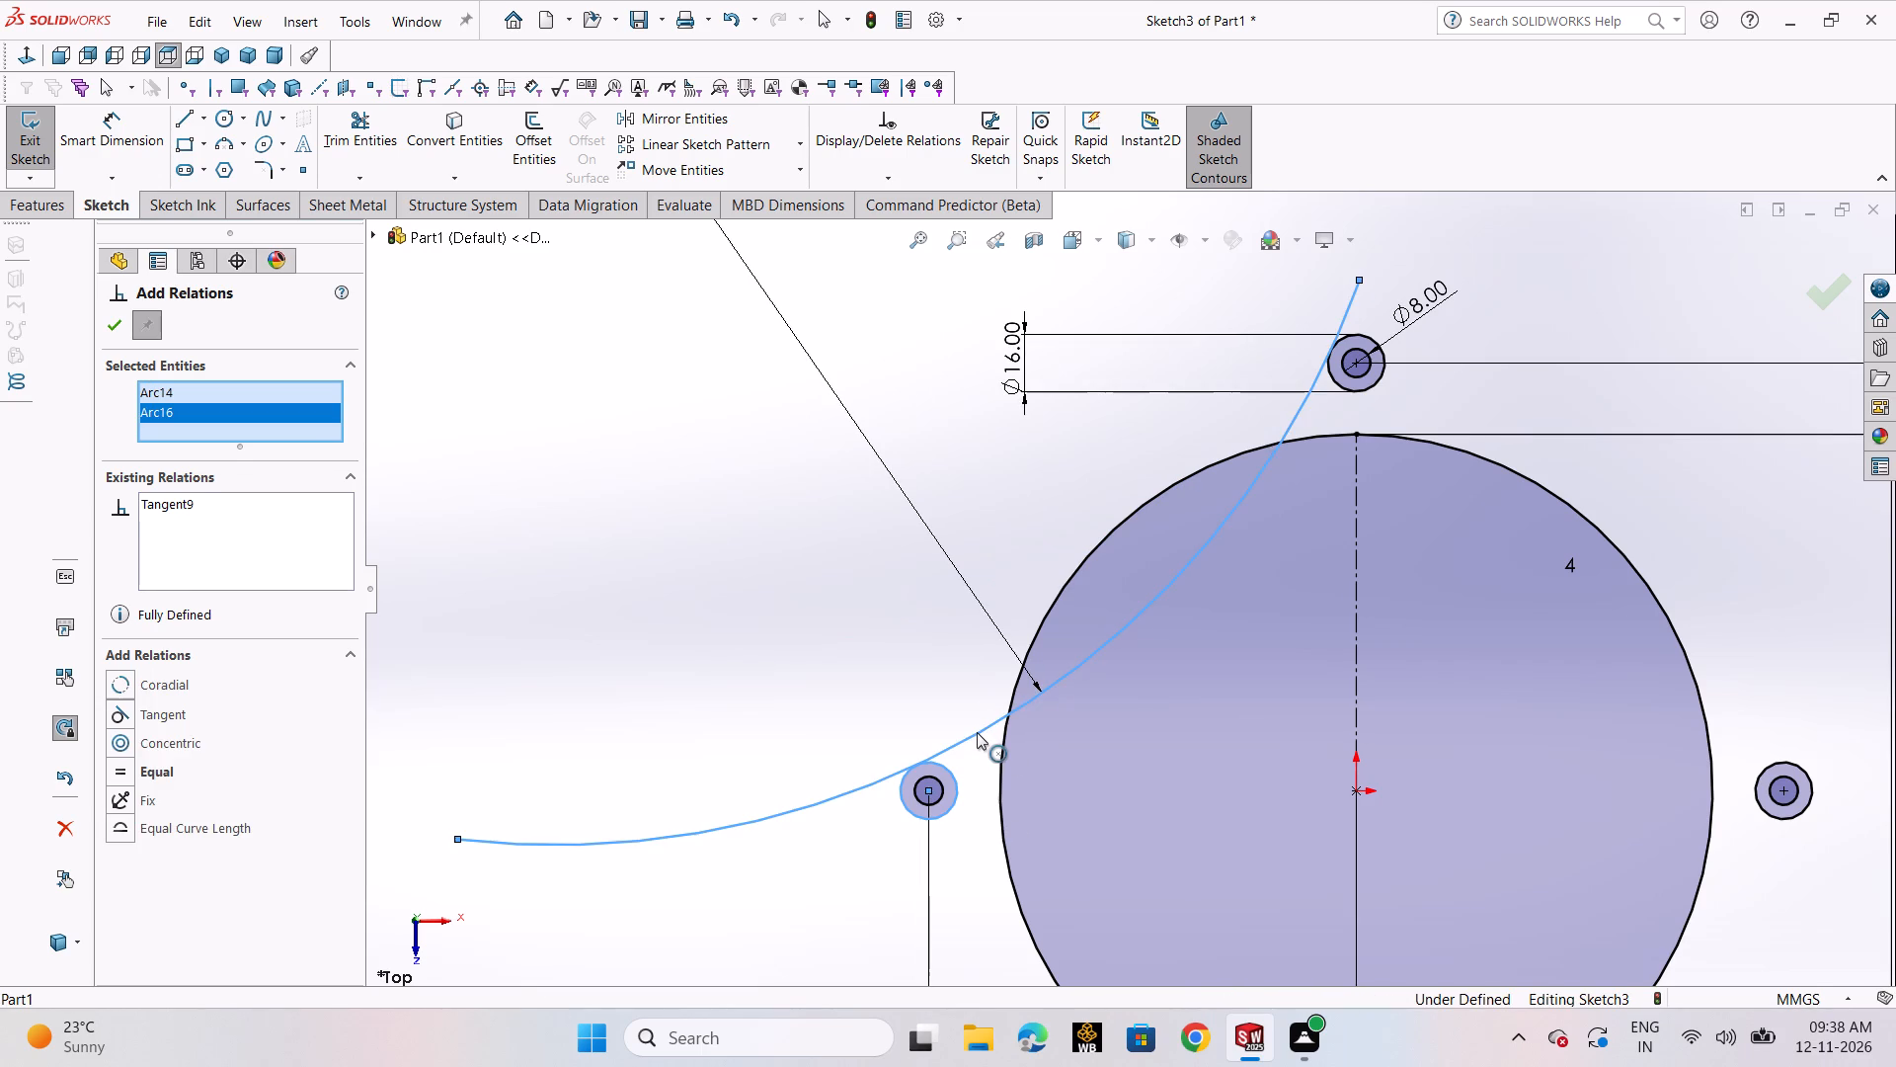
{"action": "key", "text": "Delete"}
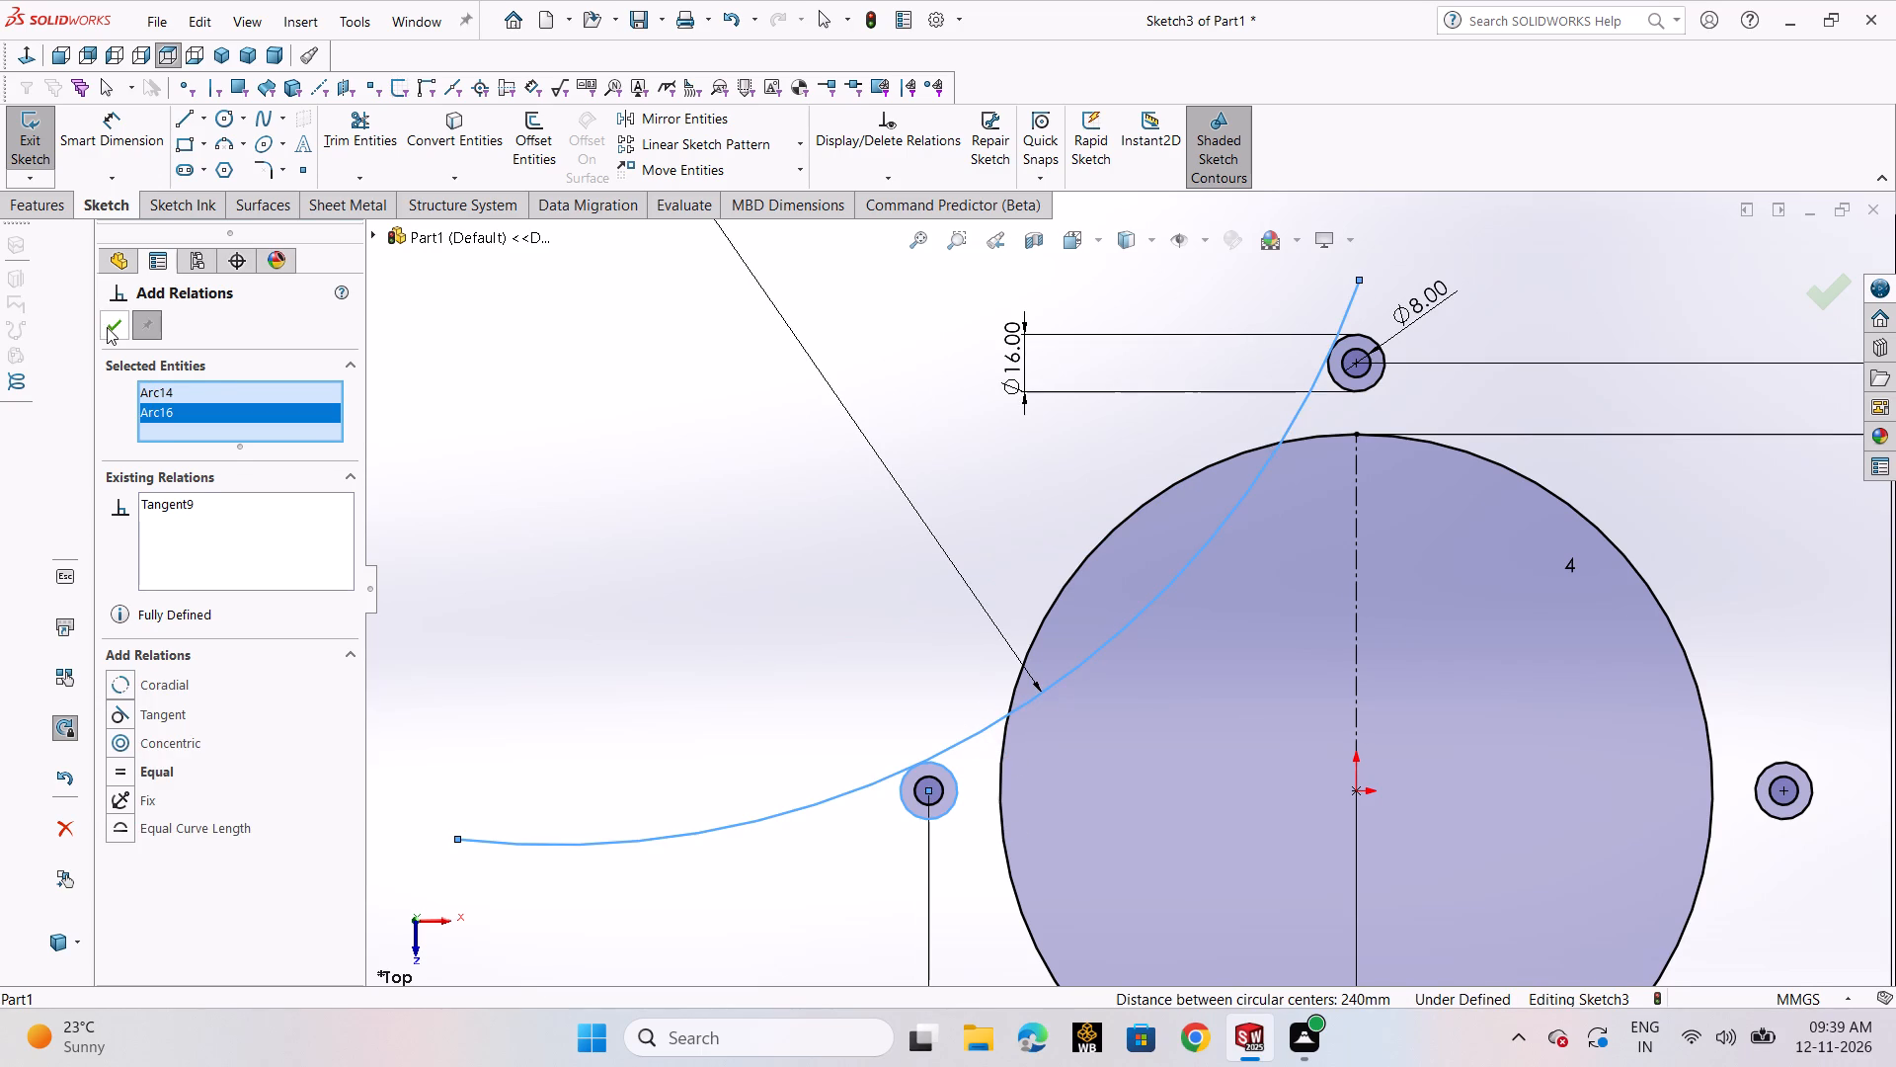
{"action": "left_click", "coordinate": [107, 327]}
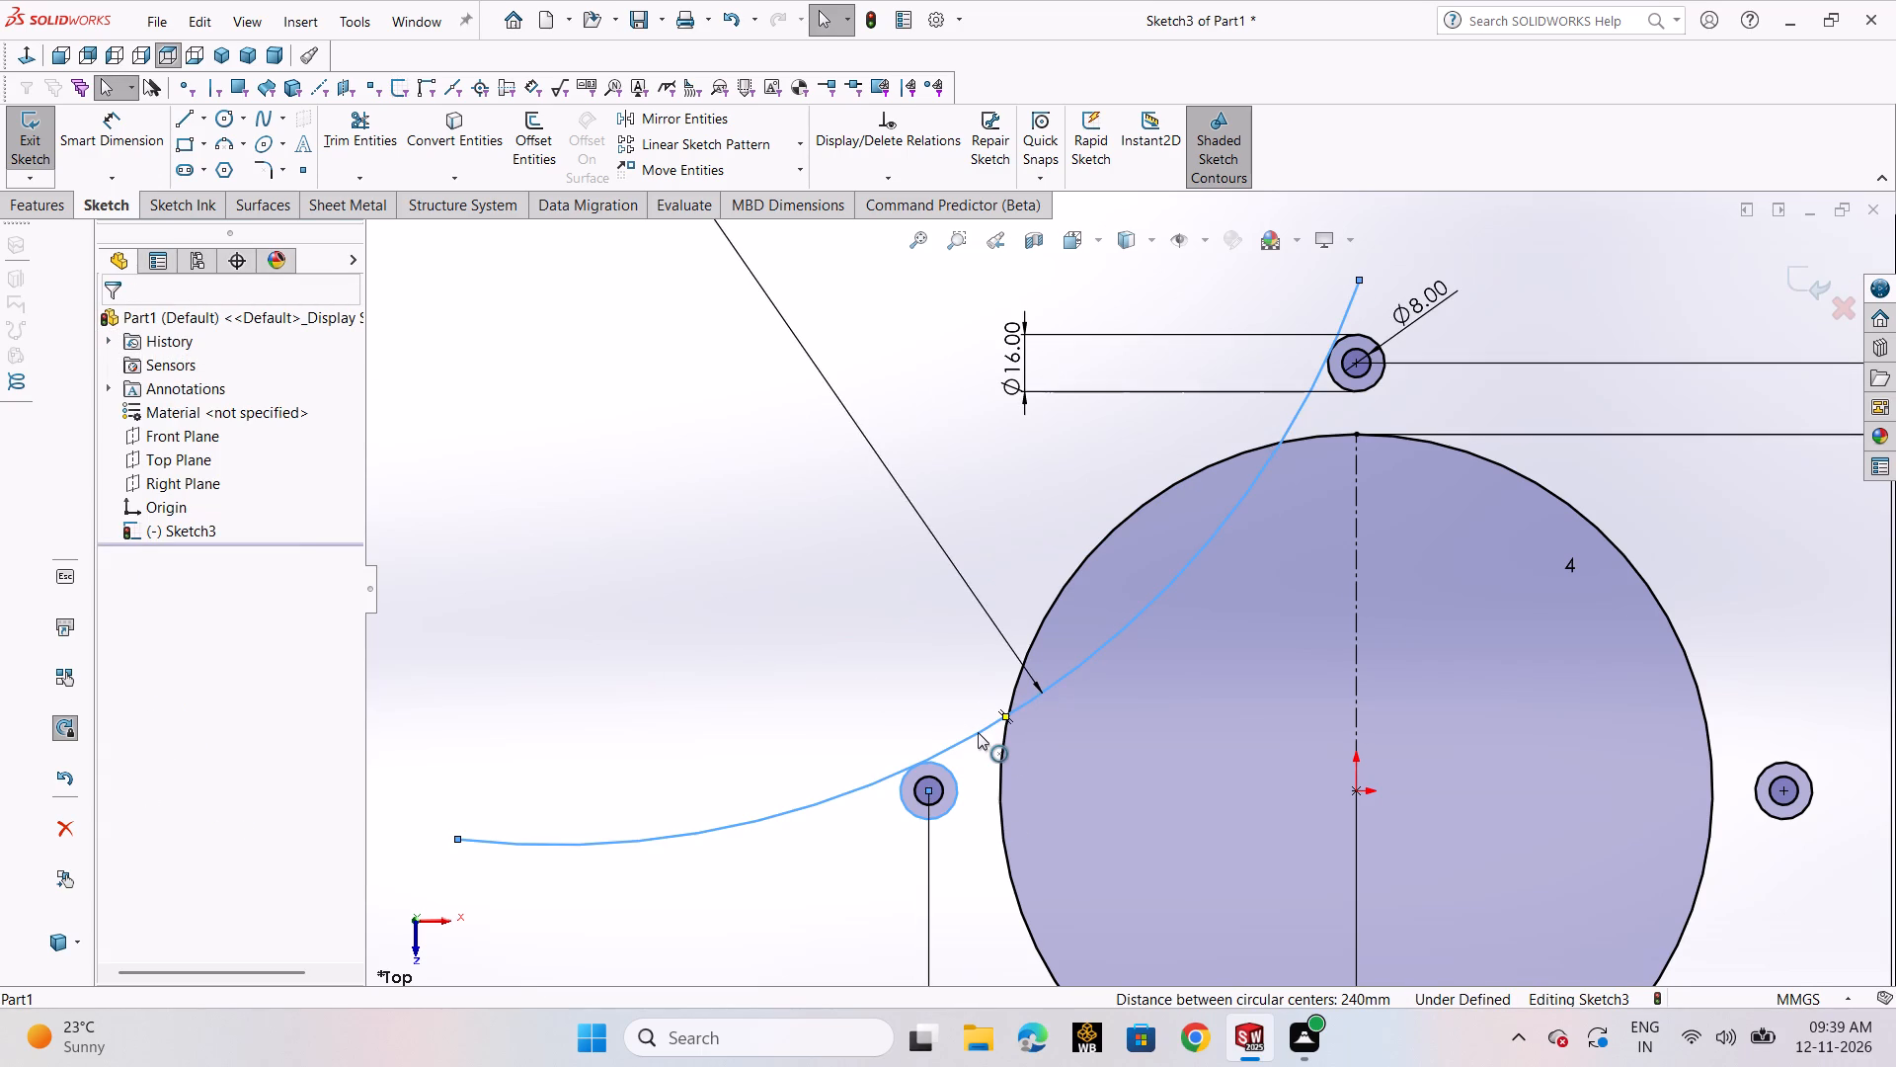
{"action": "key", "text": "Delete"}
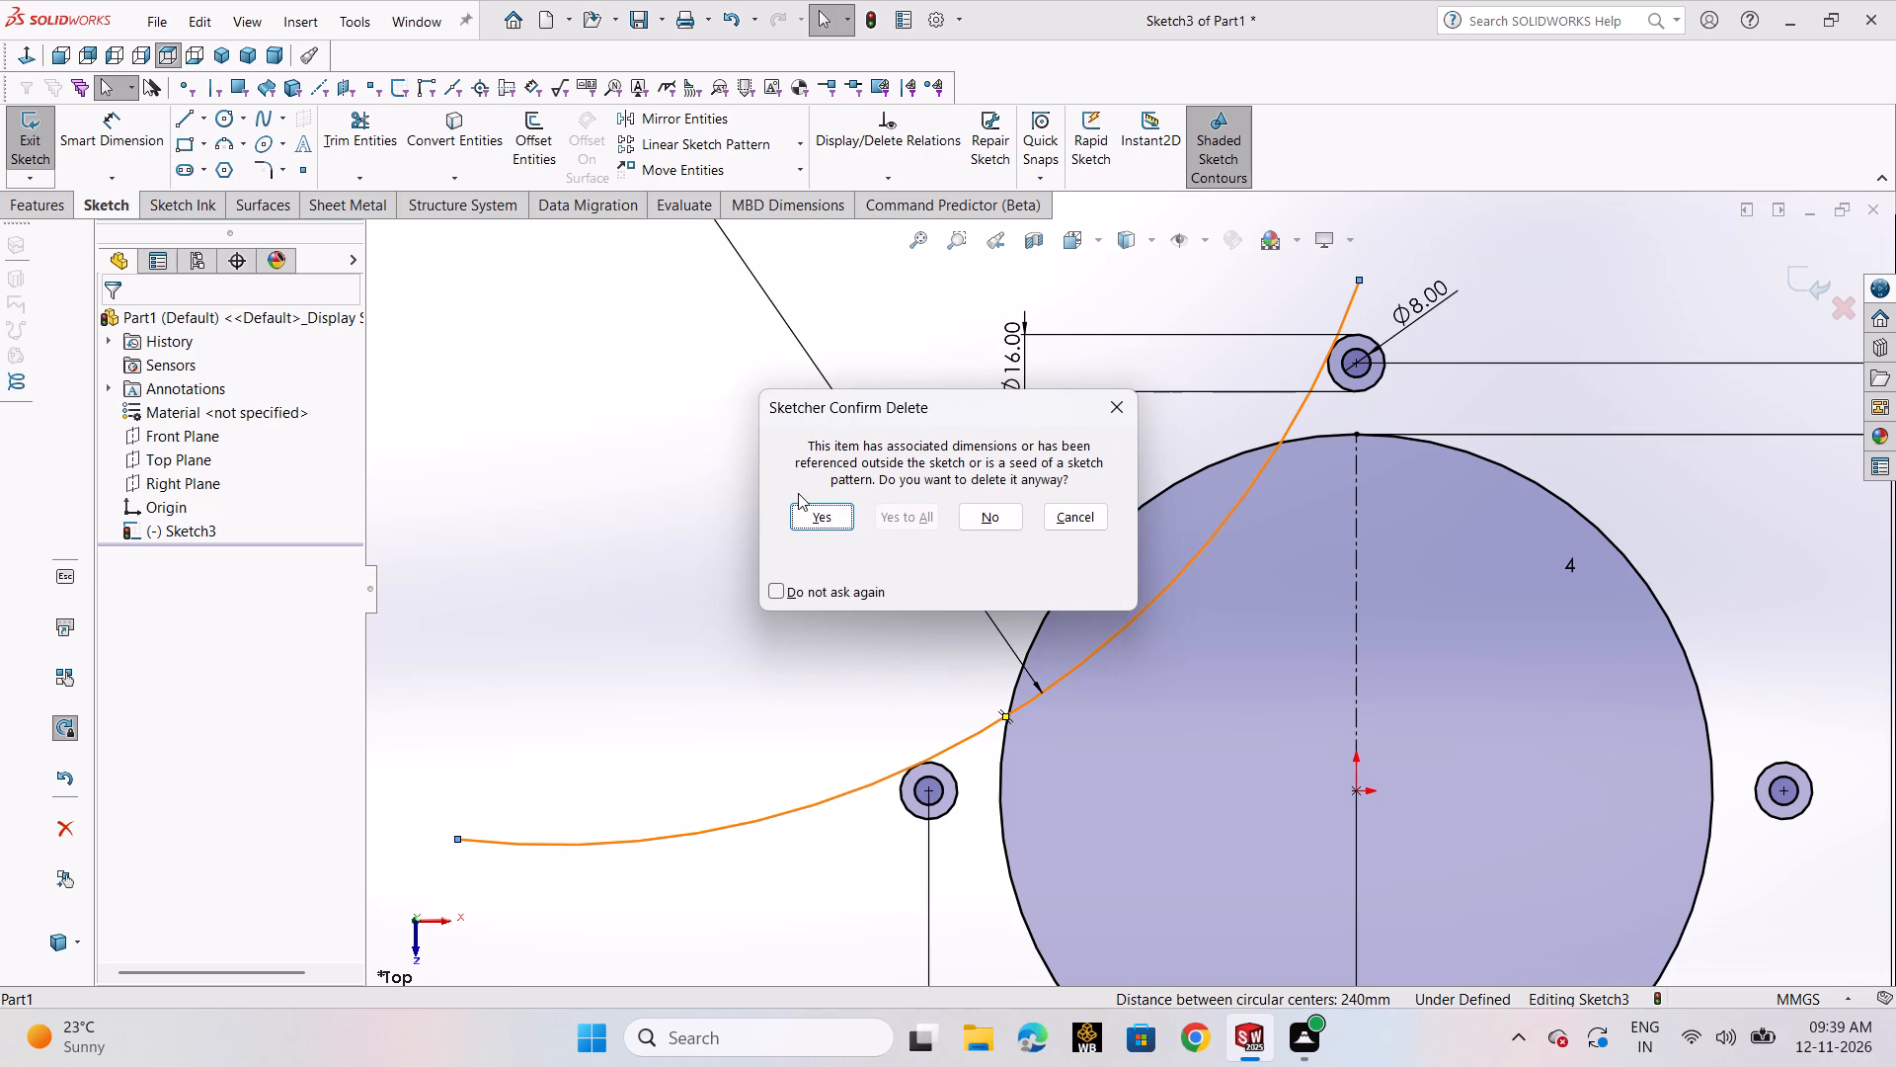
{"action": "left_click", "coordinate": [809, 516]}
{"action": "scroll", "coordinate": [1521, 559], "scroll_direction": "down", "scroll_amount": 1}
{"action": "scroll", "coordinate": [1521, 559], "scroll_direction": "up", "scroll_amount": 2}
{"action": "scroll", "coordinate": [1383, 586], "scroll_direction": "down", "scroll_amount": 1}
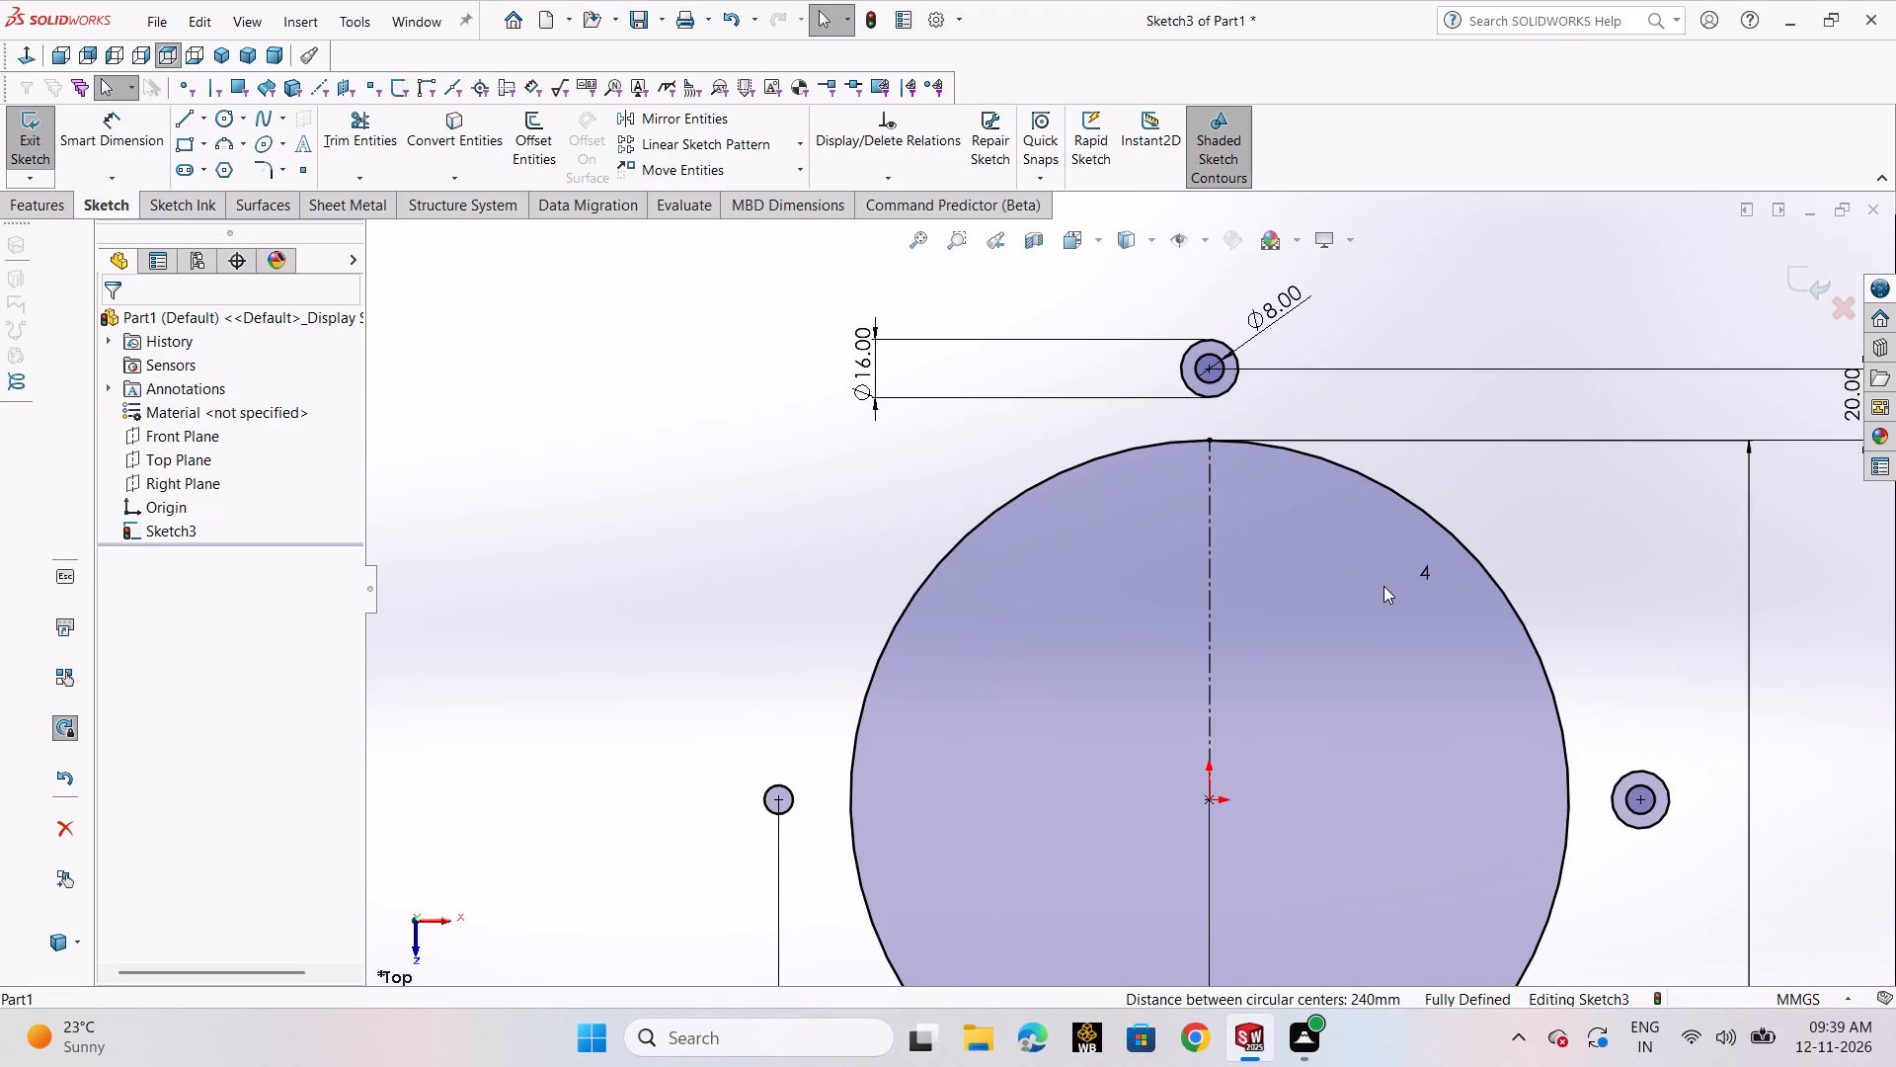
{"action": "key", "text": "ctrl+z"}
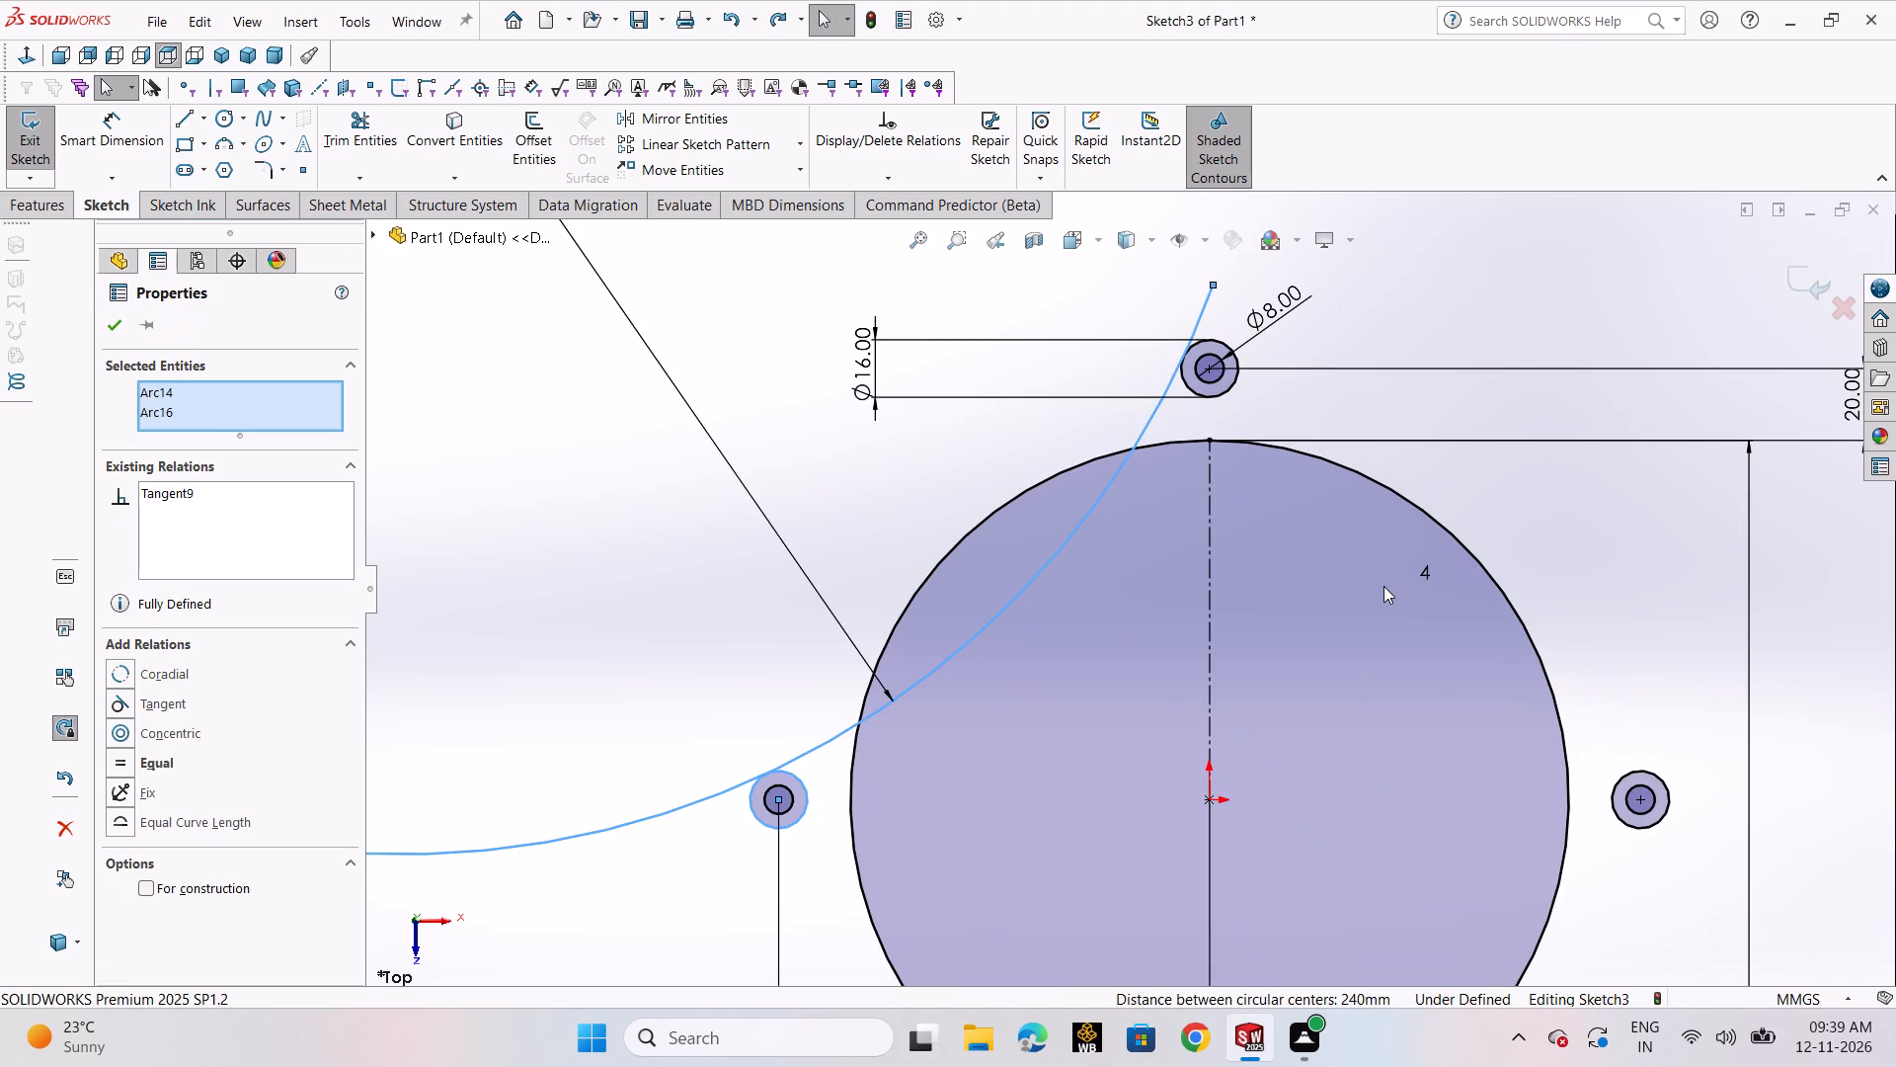
Delete the 240 mm radius arc tangent to the upper and left-hand 16 mm circles.
{"action": "left_click", "coordinate": [605, 548]}
{"action": "left_click", "coordinate": [975, 637]}
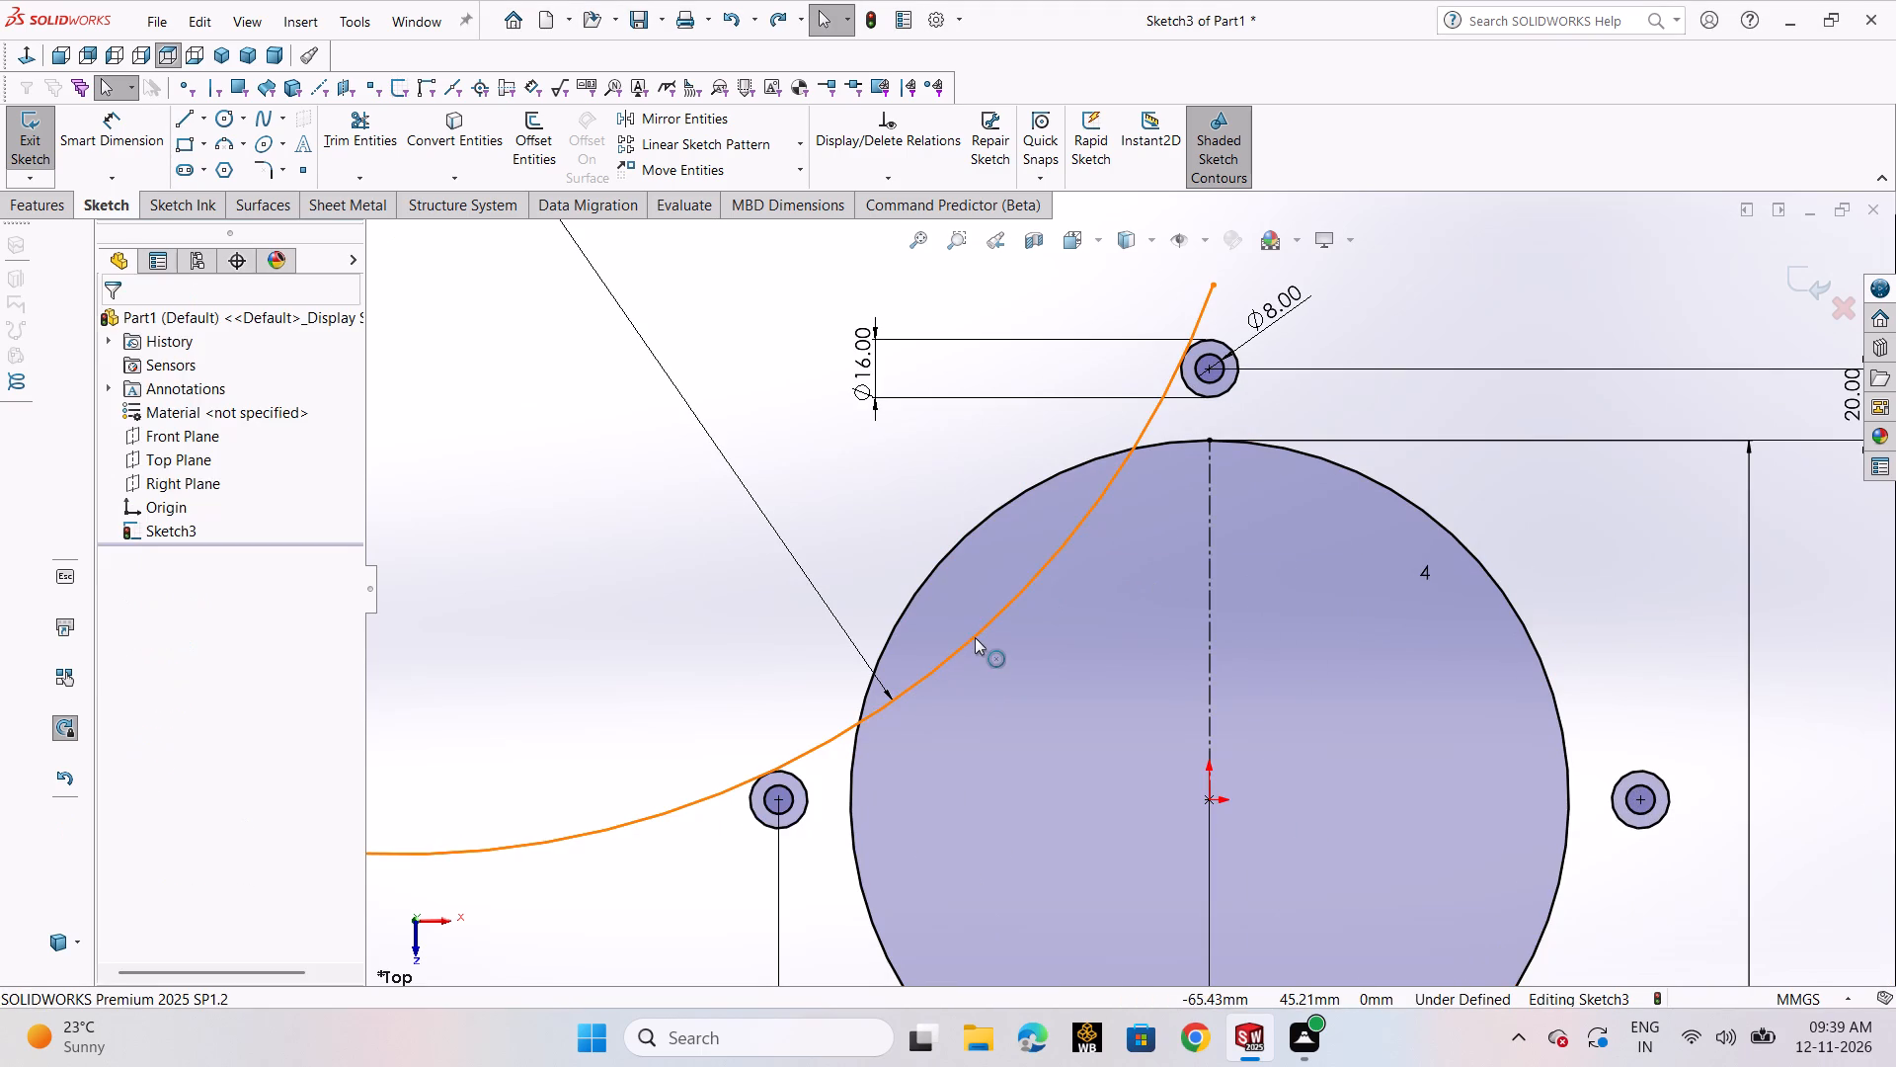
{"action": "key", "text": "Delete"}
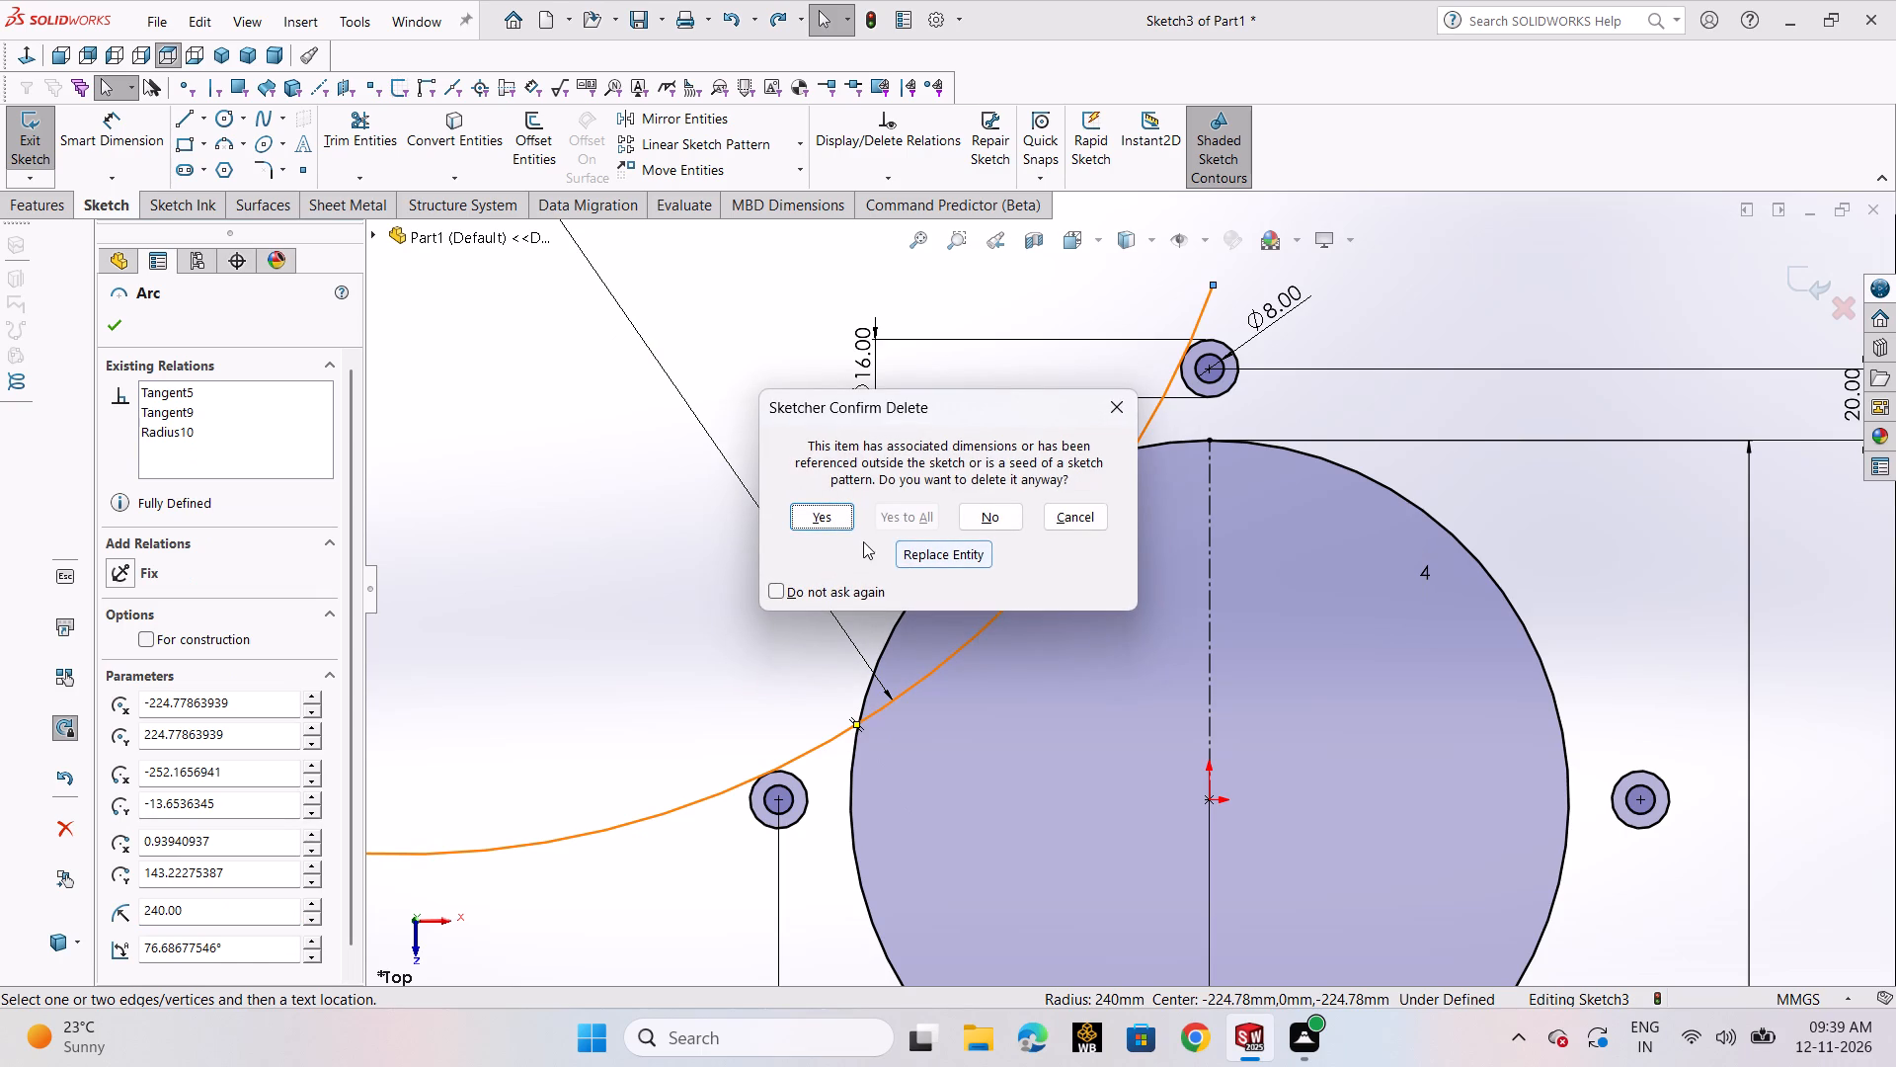
{"action": "left_click", "coordinate": [842, 519]}
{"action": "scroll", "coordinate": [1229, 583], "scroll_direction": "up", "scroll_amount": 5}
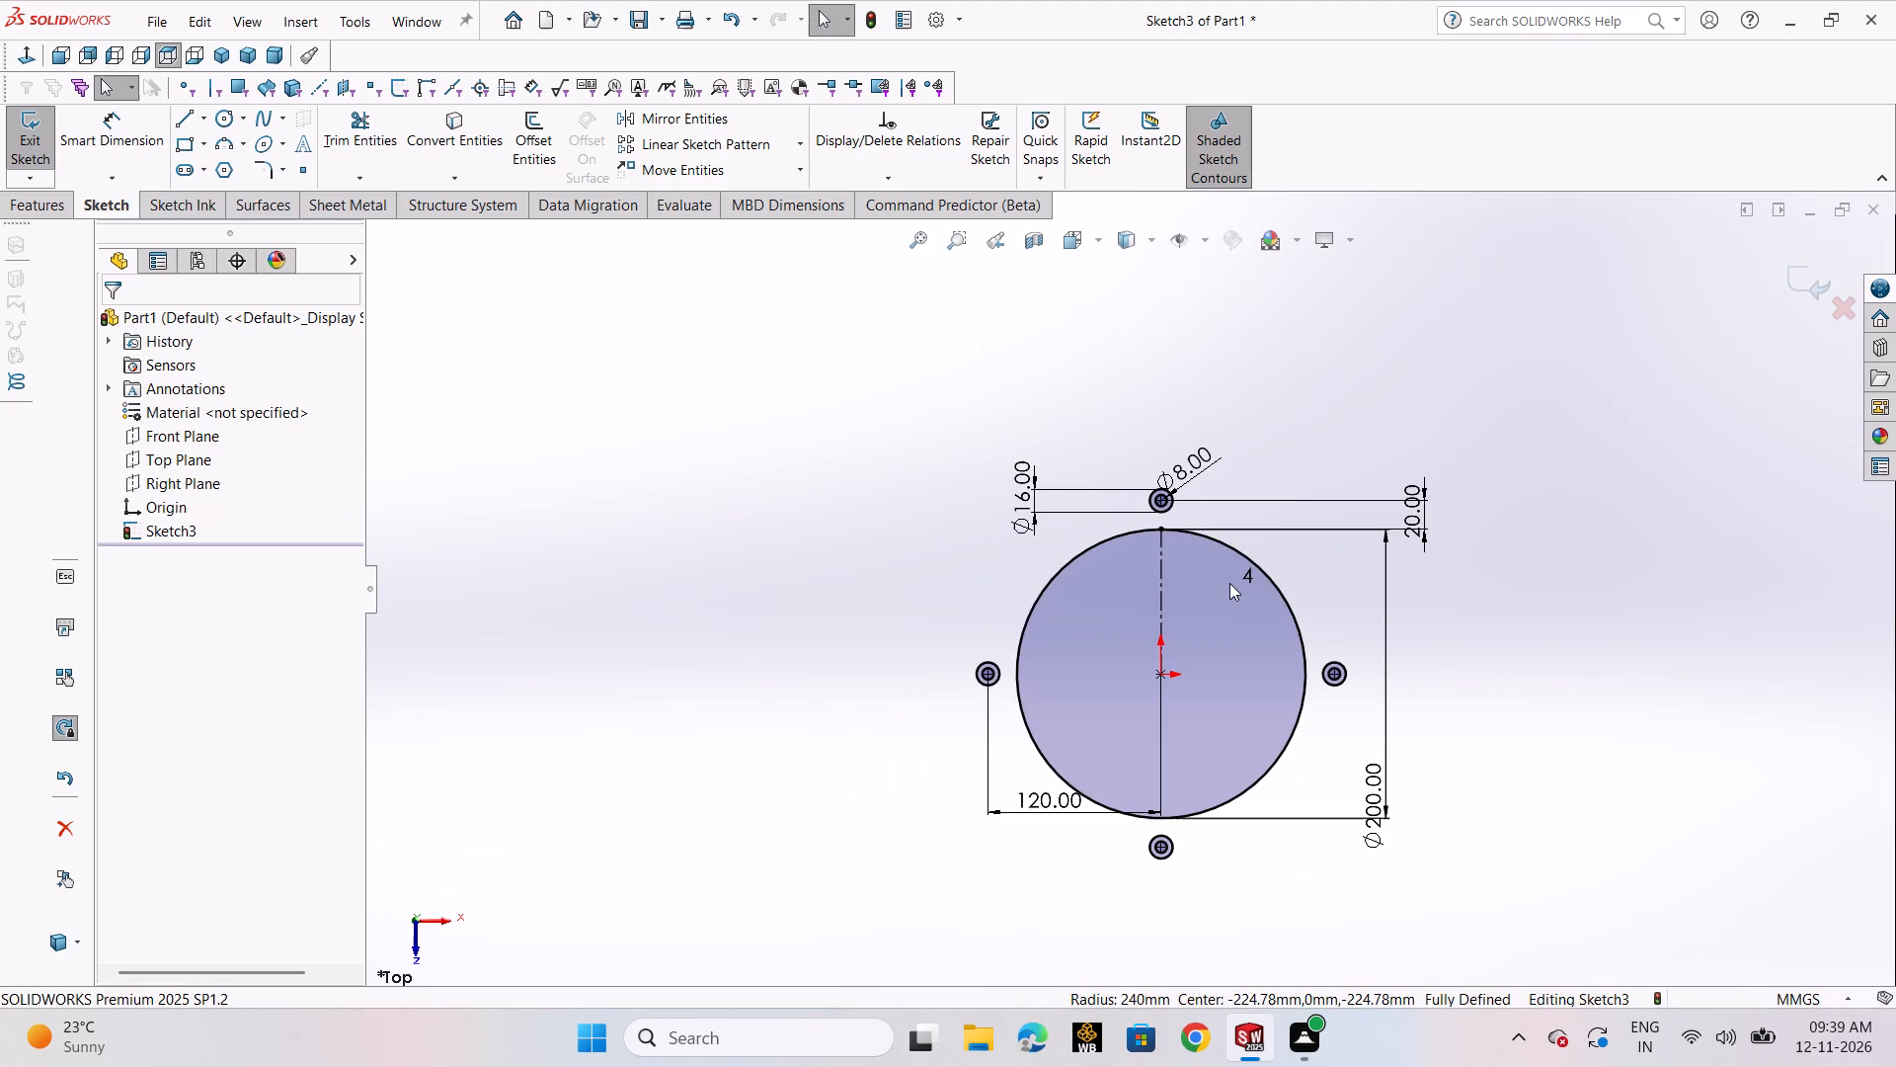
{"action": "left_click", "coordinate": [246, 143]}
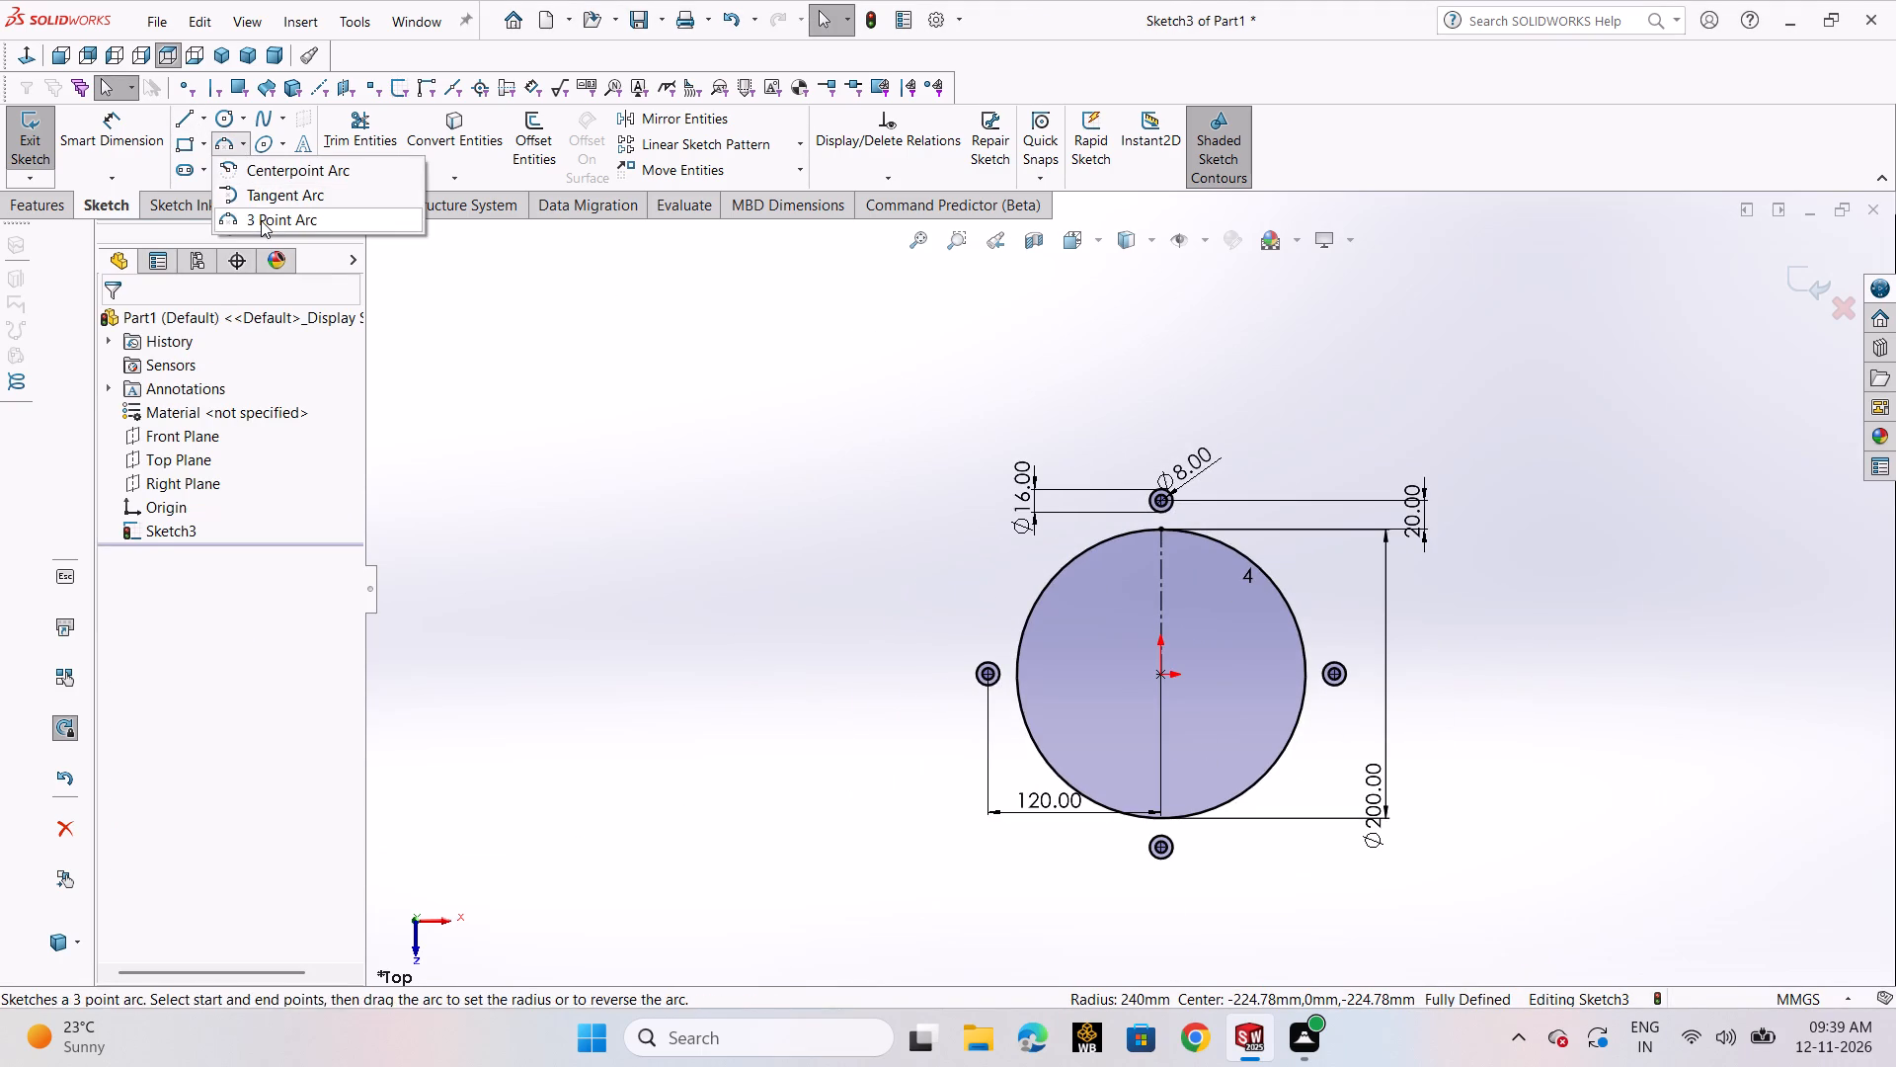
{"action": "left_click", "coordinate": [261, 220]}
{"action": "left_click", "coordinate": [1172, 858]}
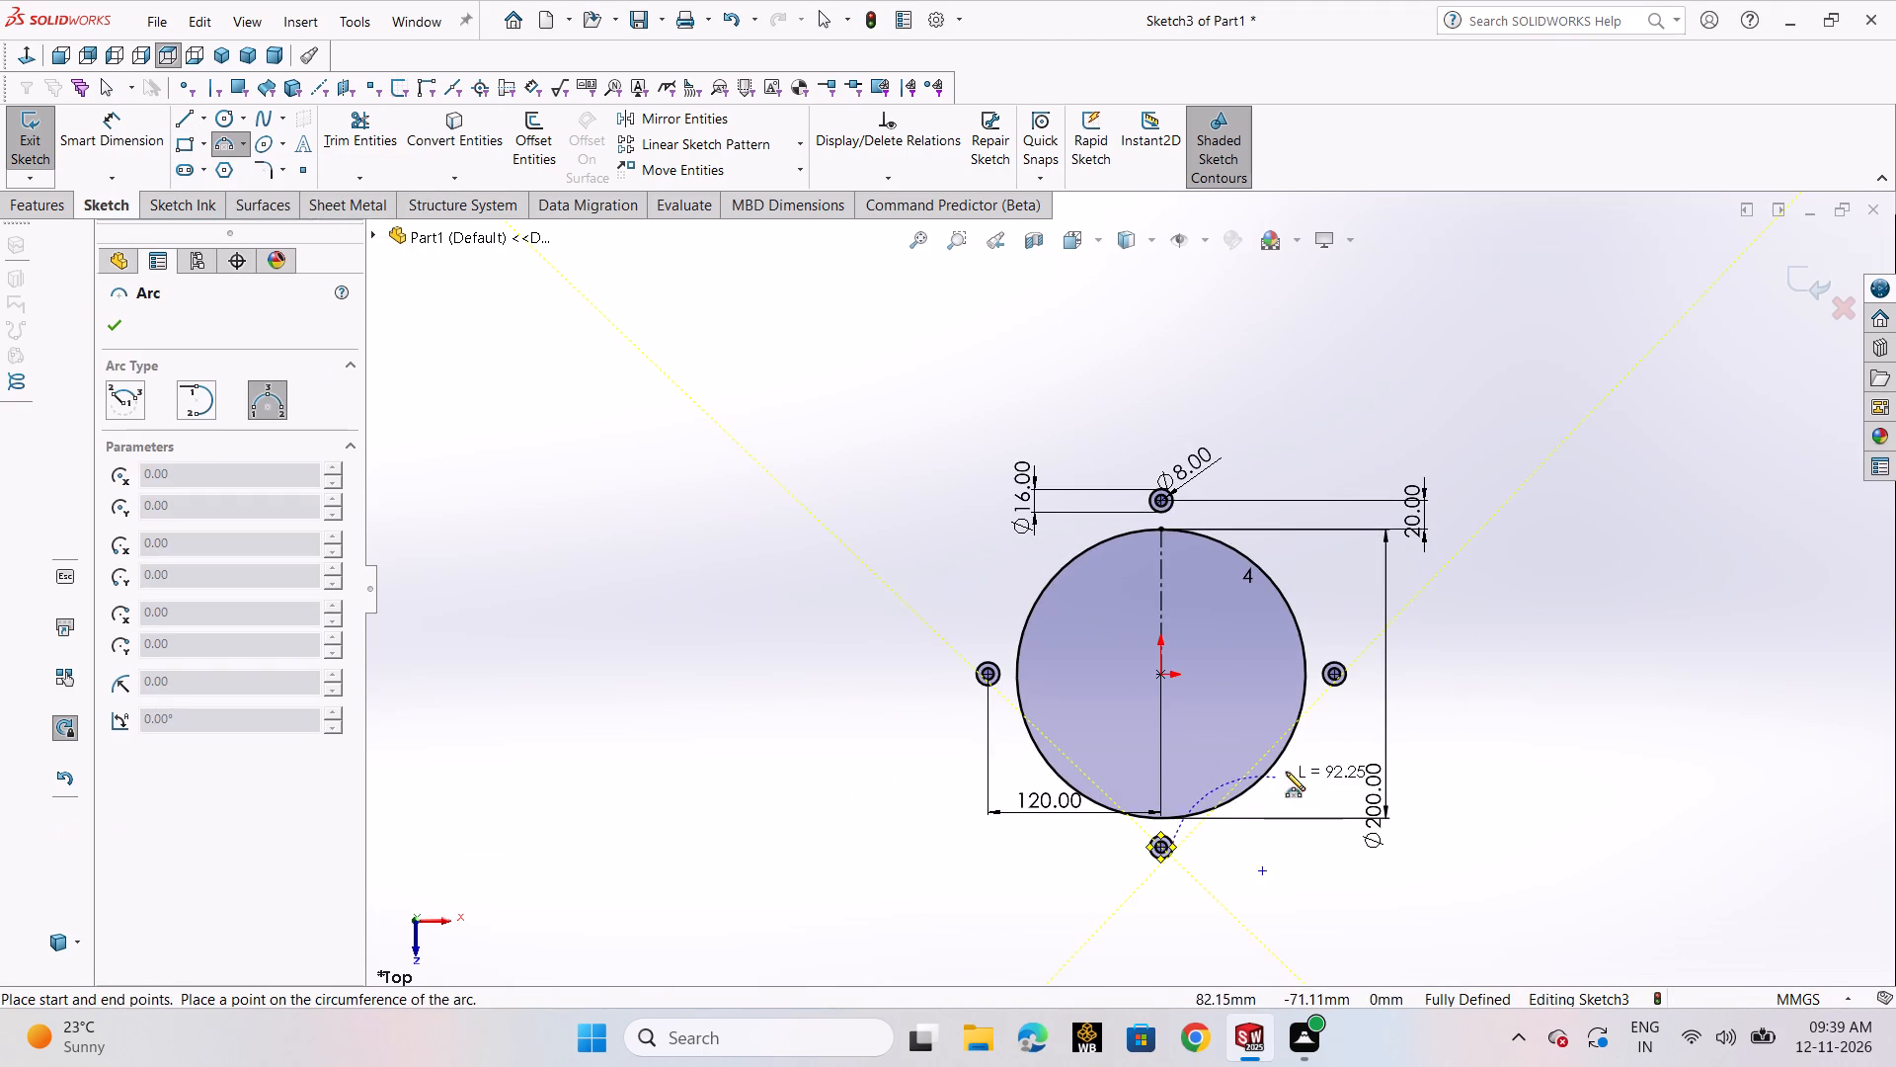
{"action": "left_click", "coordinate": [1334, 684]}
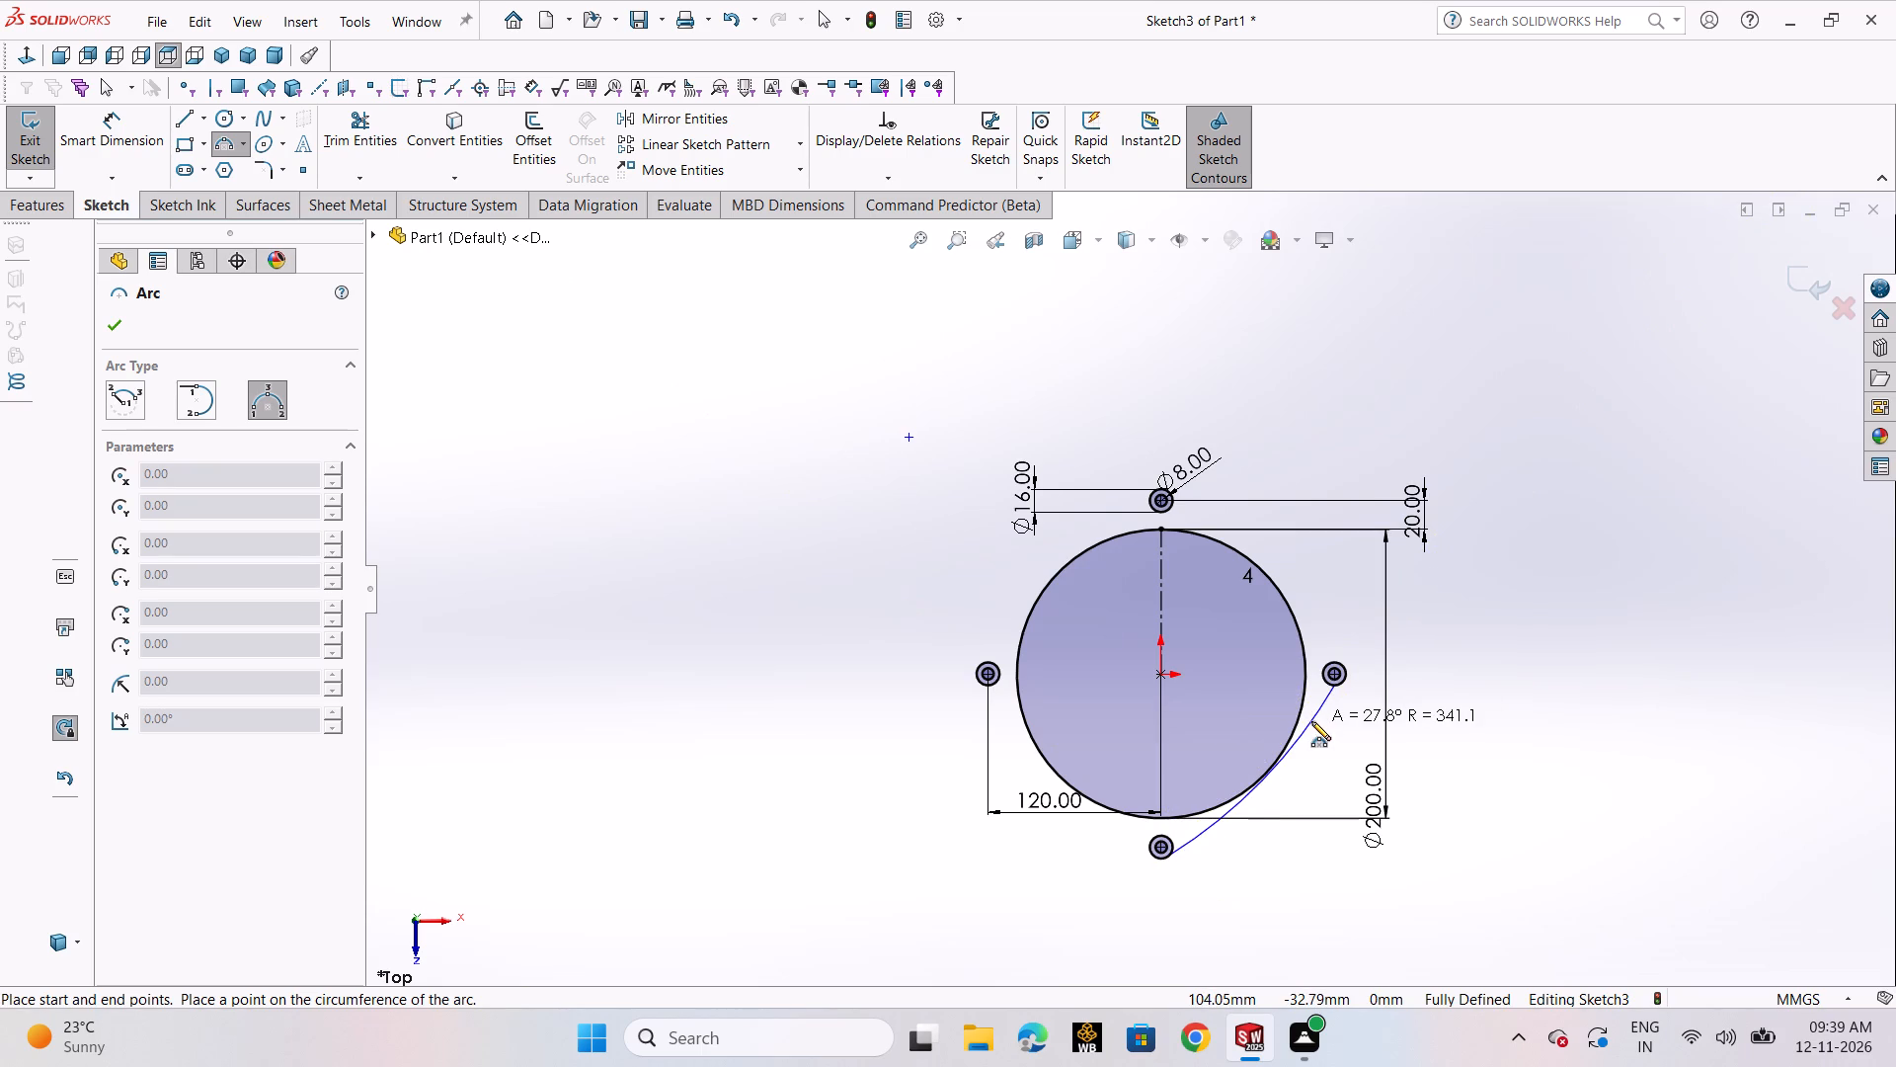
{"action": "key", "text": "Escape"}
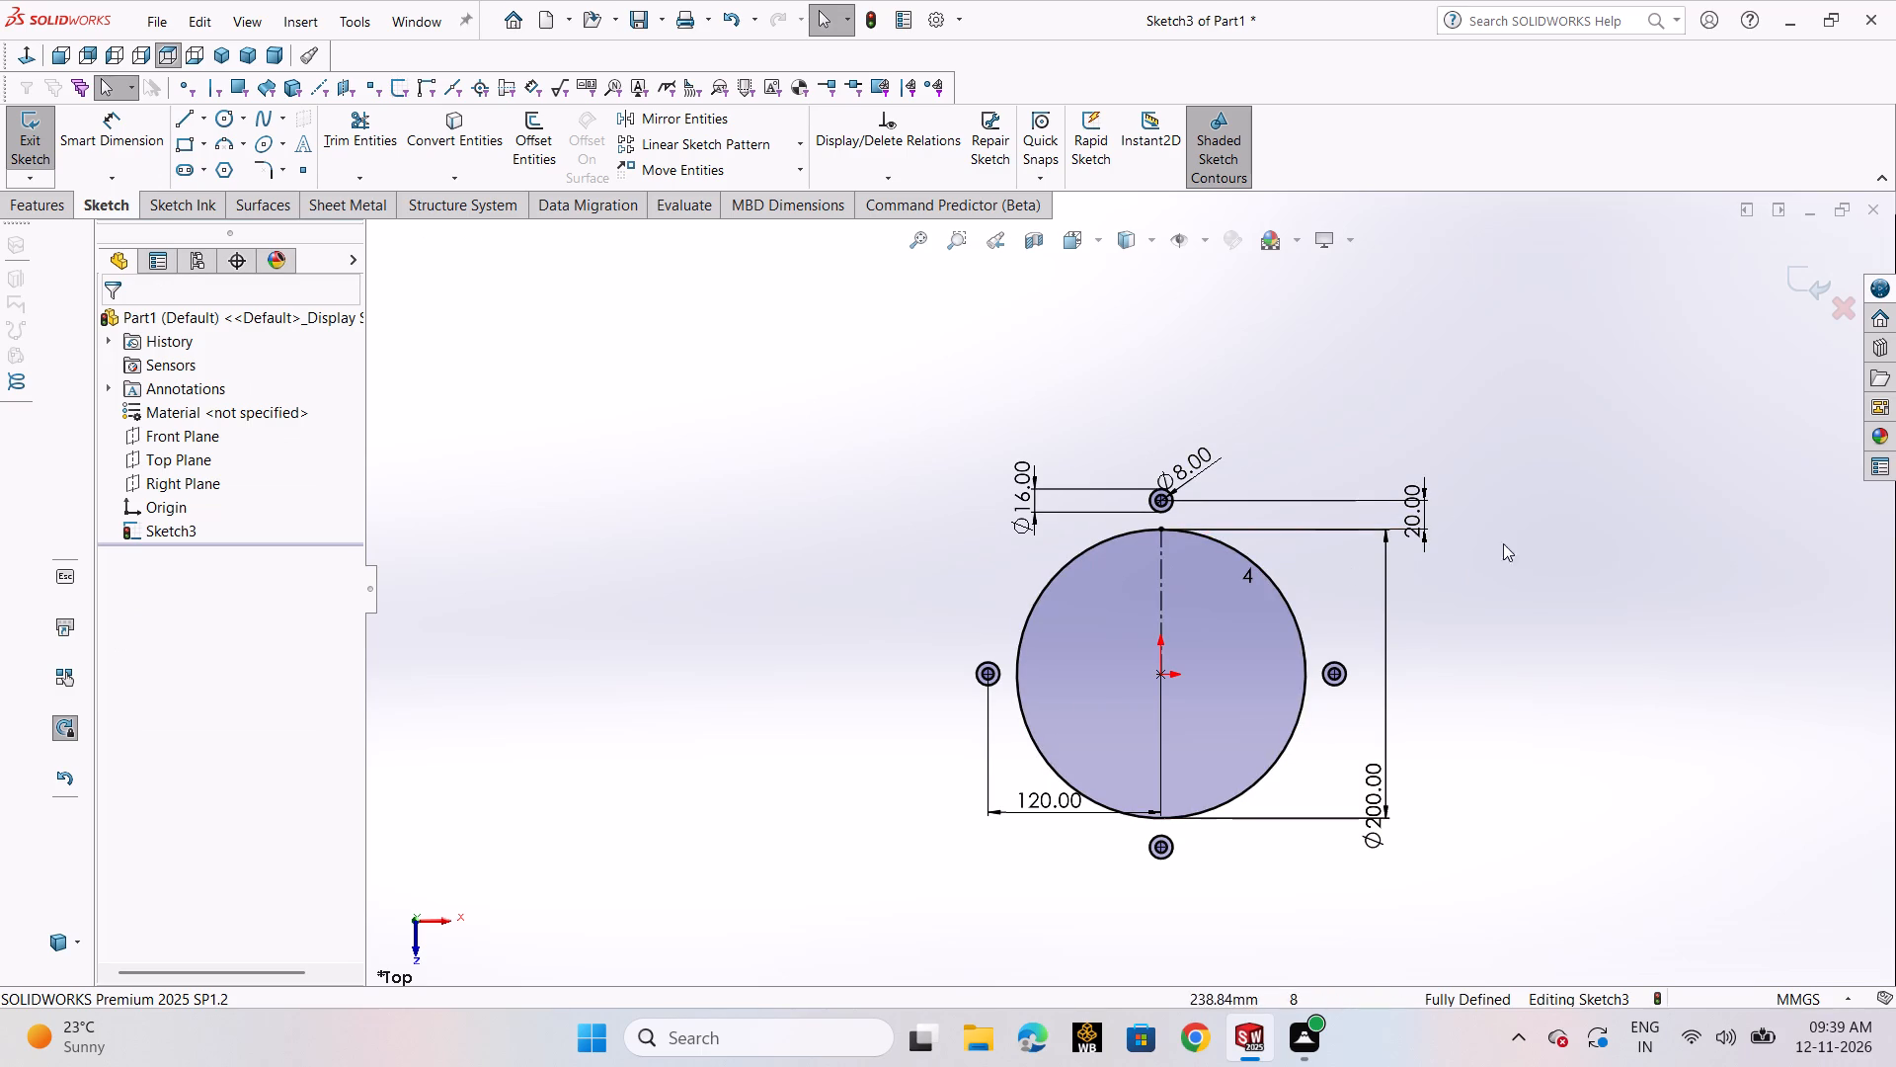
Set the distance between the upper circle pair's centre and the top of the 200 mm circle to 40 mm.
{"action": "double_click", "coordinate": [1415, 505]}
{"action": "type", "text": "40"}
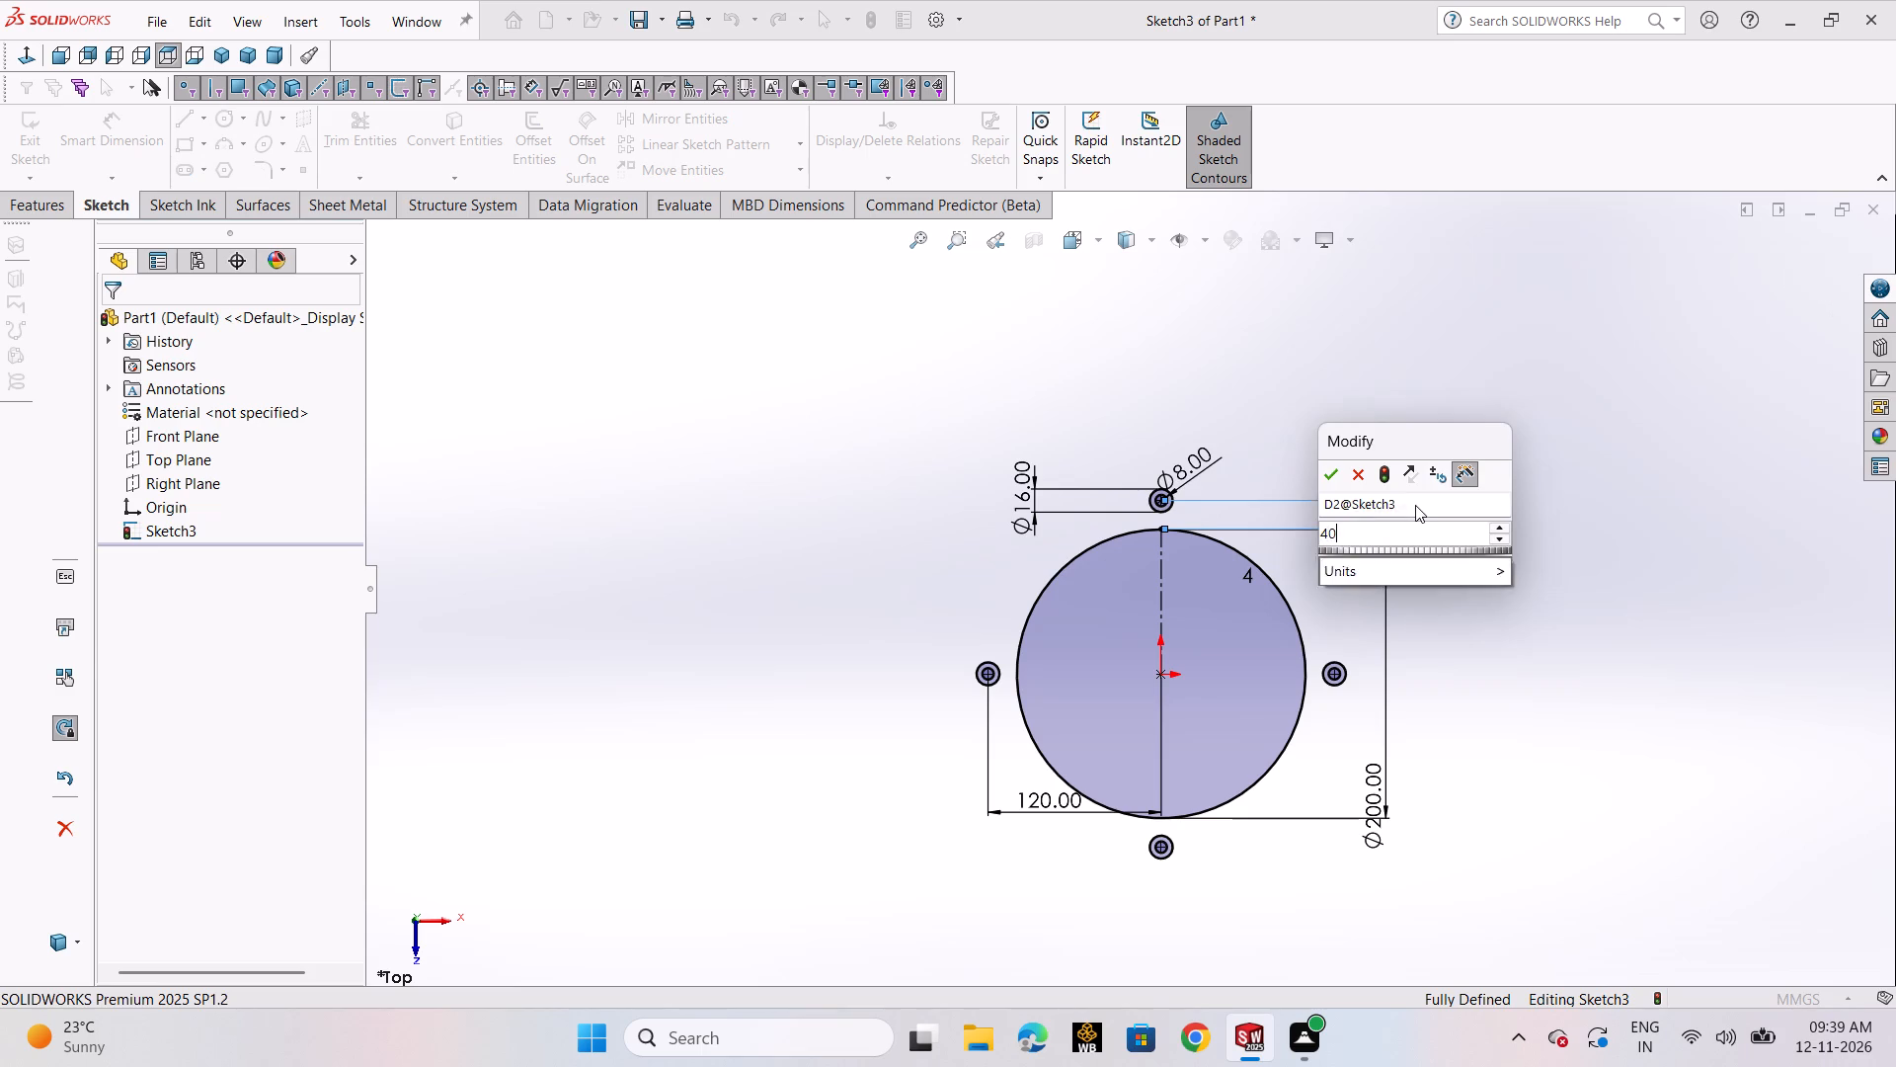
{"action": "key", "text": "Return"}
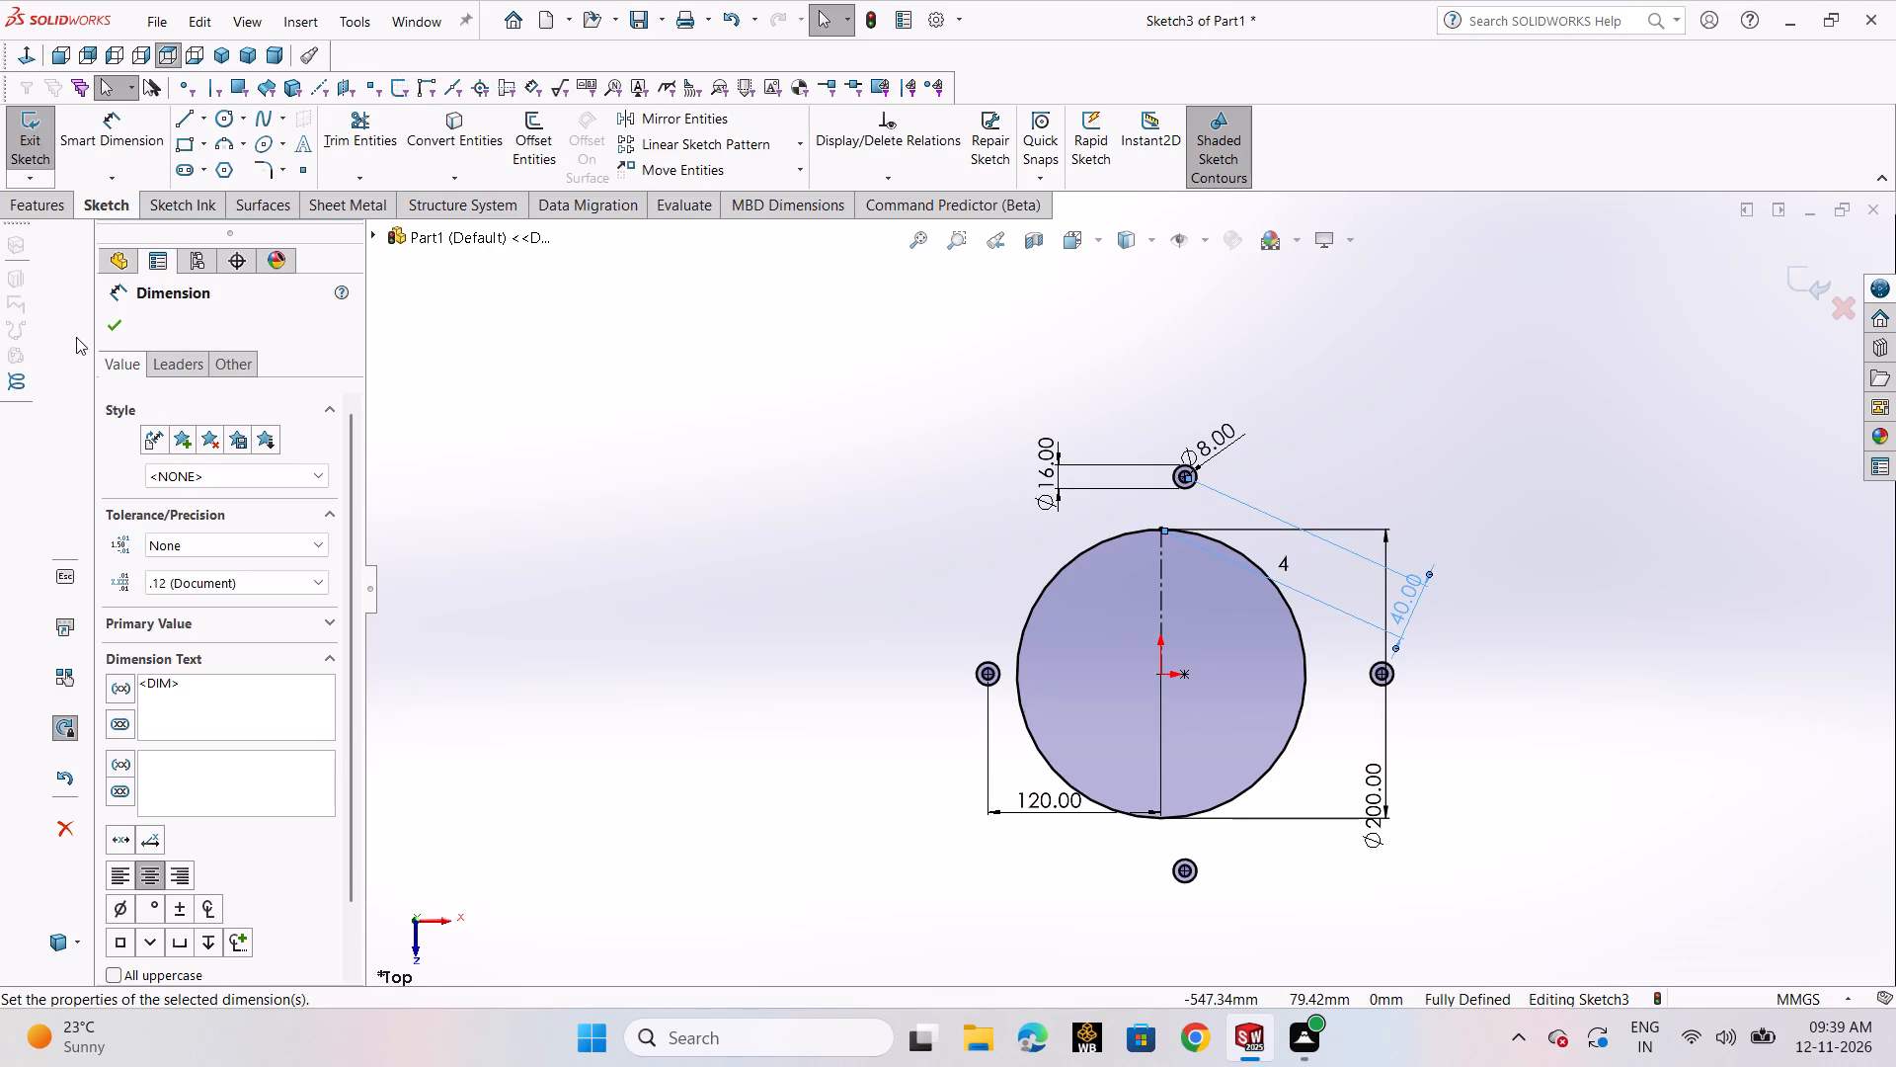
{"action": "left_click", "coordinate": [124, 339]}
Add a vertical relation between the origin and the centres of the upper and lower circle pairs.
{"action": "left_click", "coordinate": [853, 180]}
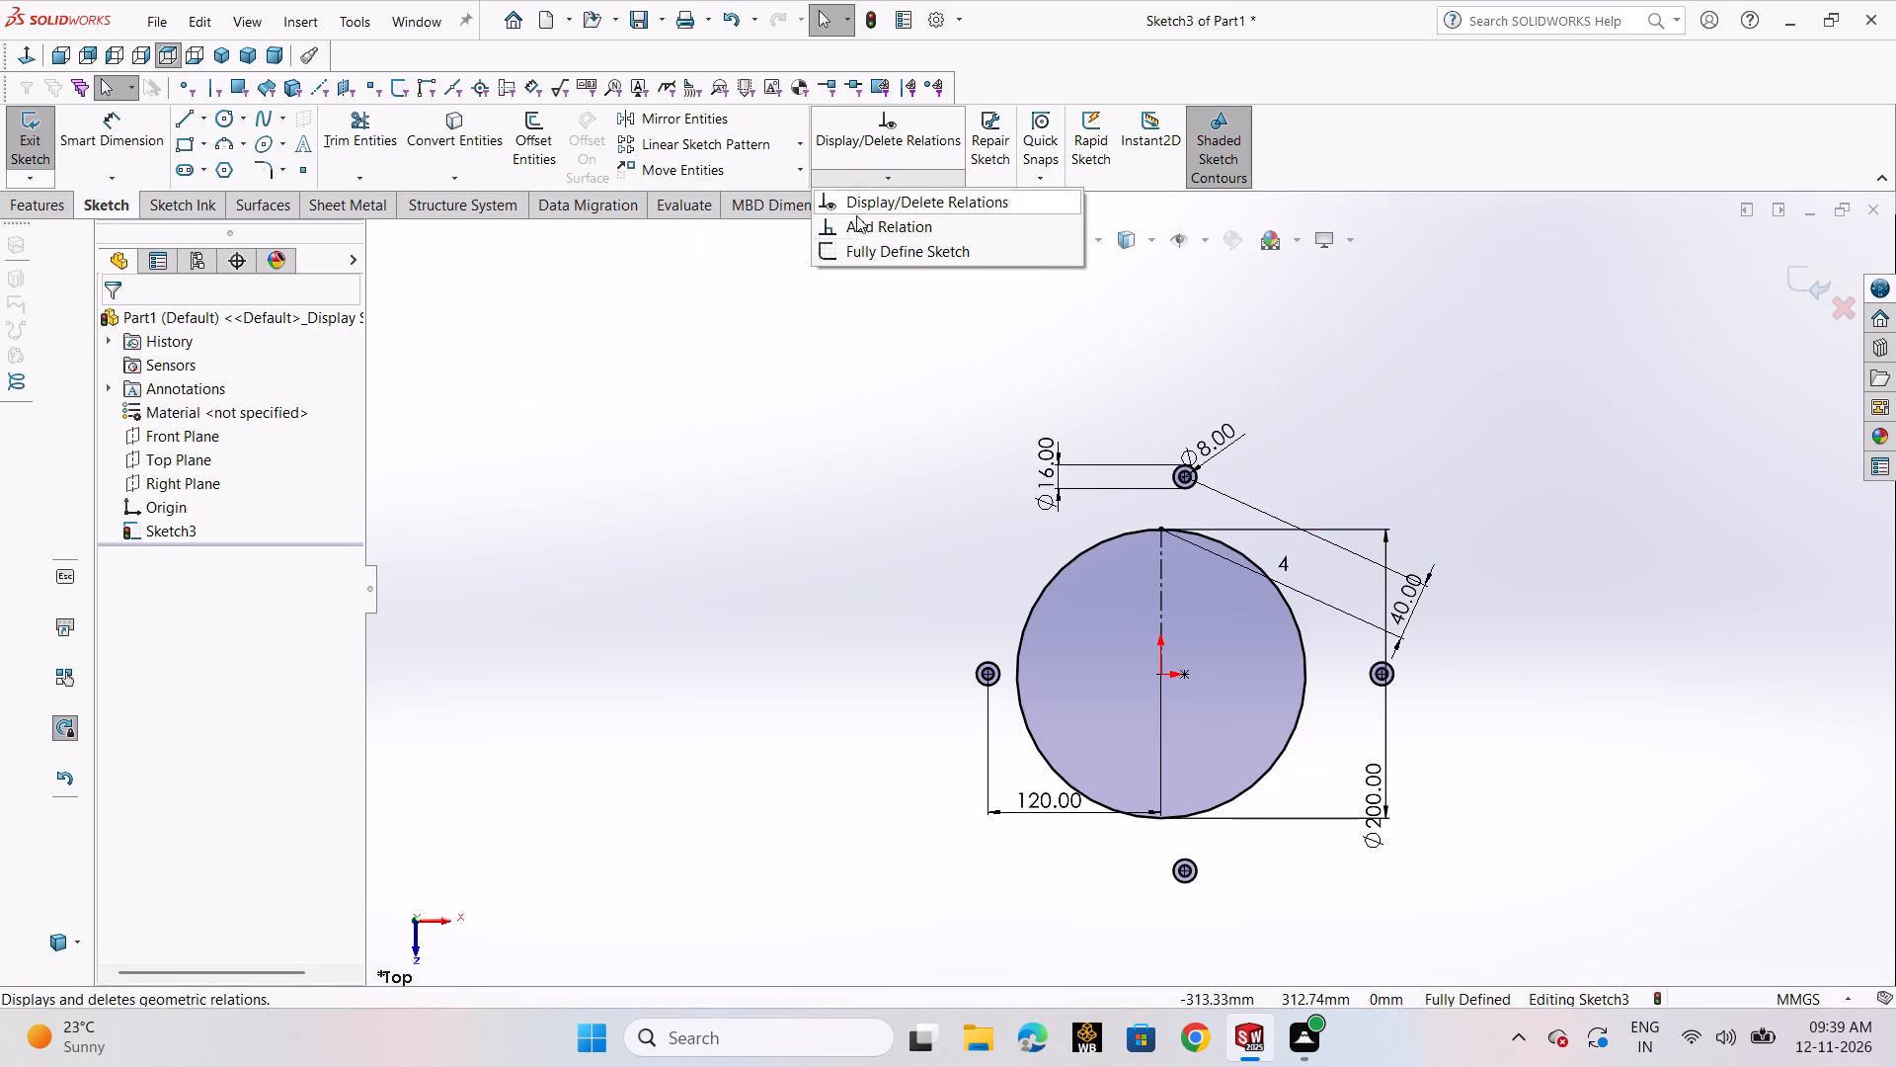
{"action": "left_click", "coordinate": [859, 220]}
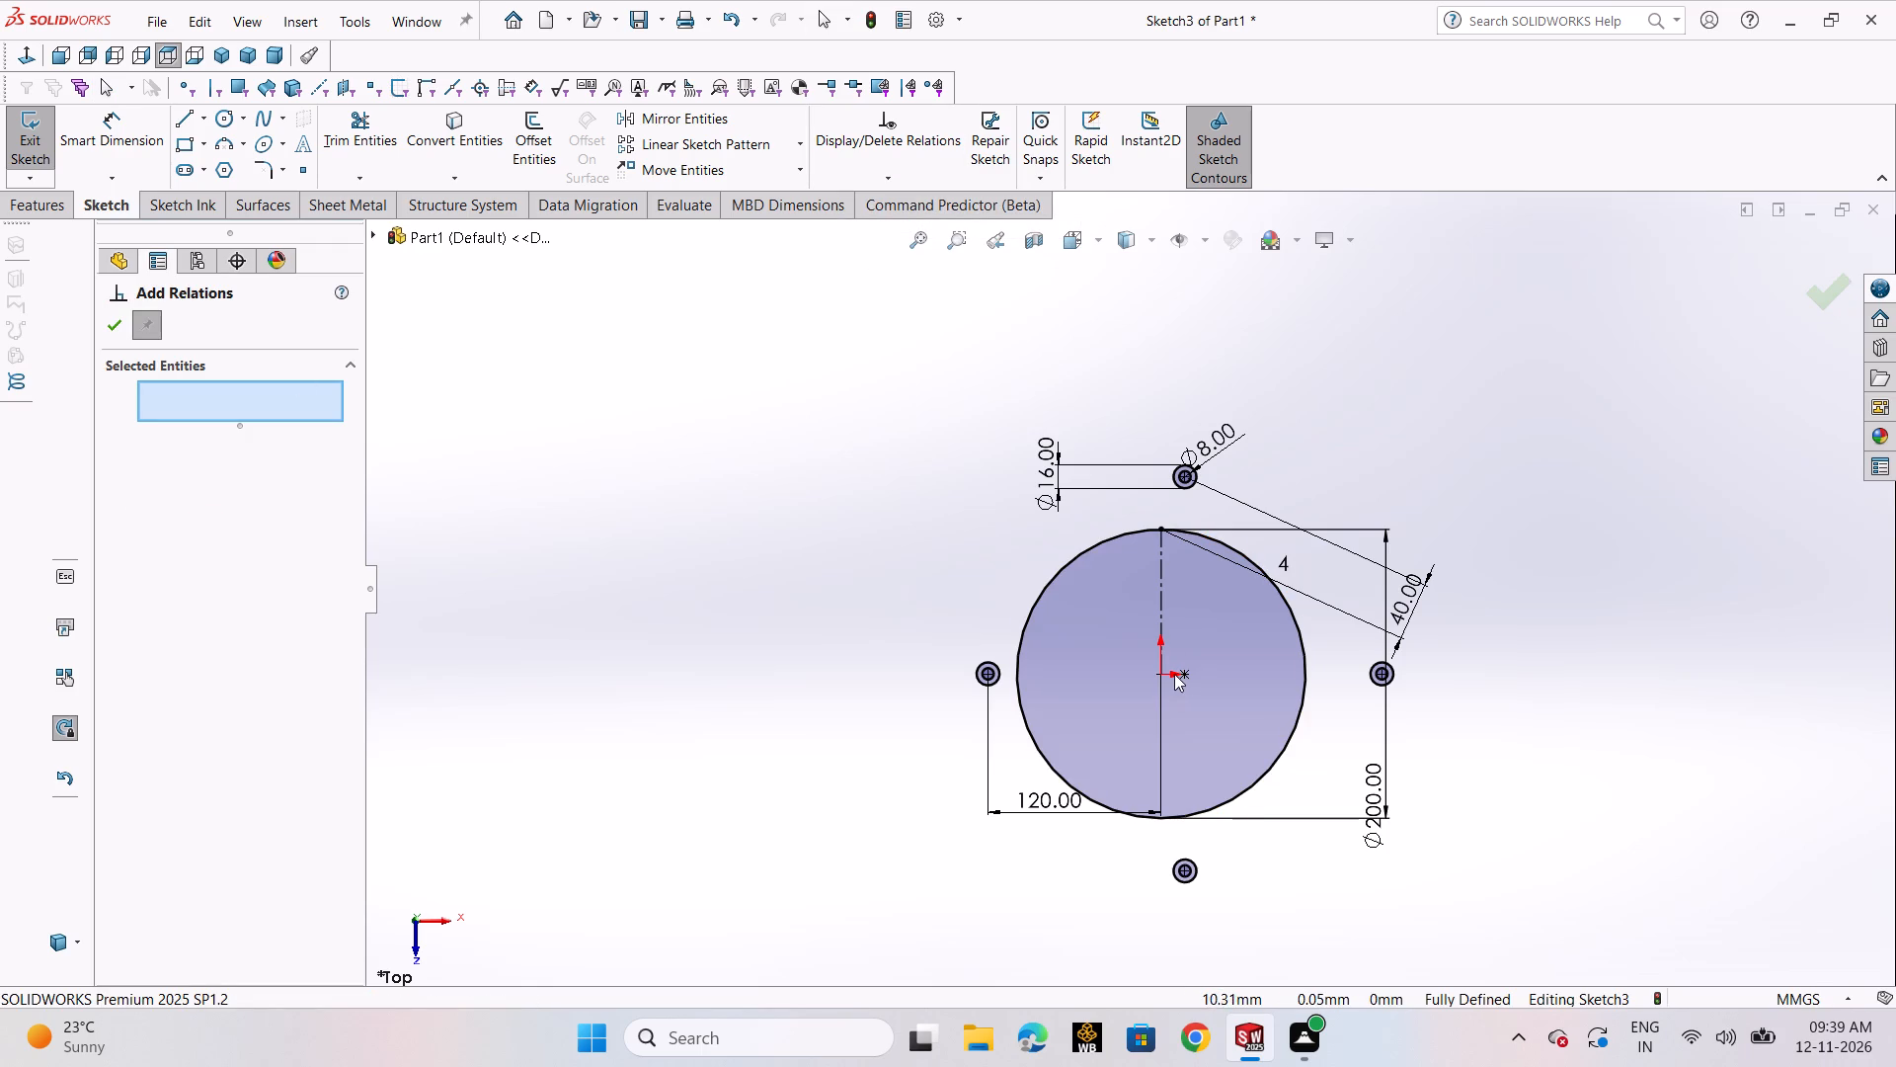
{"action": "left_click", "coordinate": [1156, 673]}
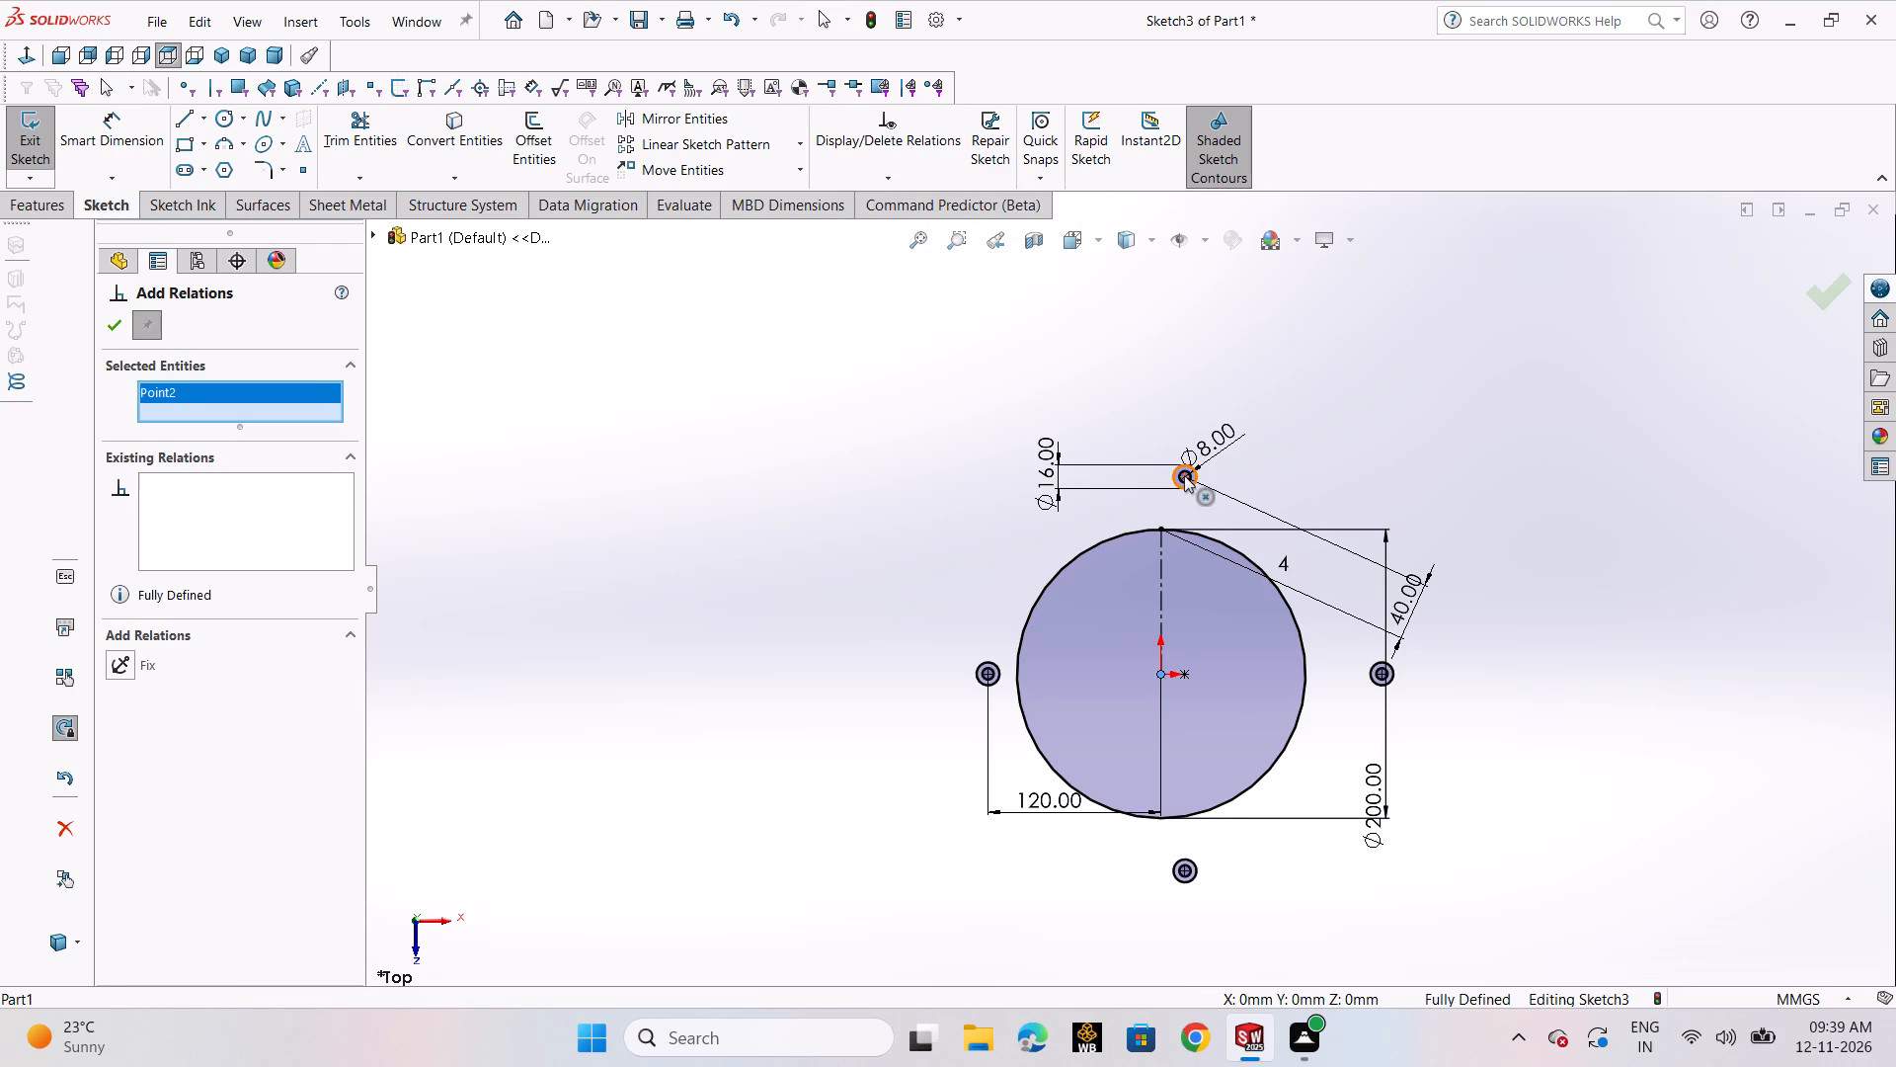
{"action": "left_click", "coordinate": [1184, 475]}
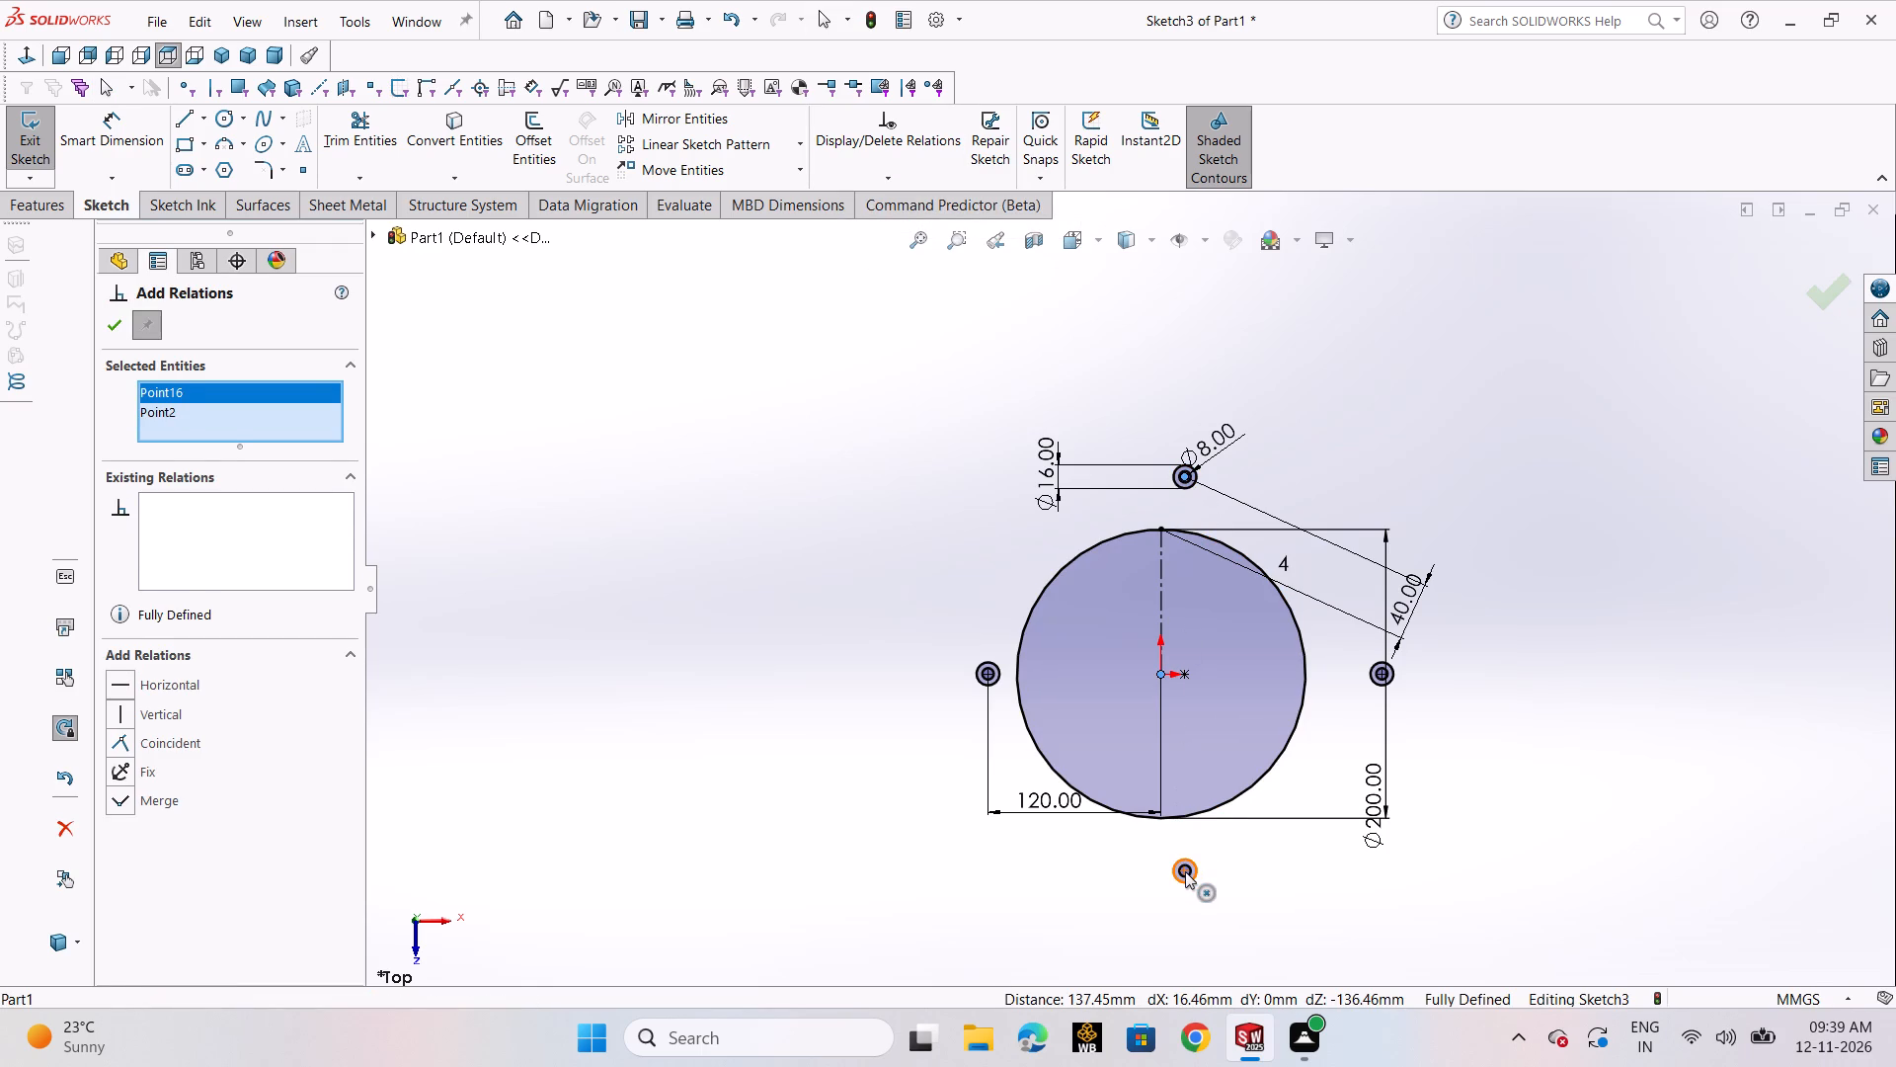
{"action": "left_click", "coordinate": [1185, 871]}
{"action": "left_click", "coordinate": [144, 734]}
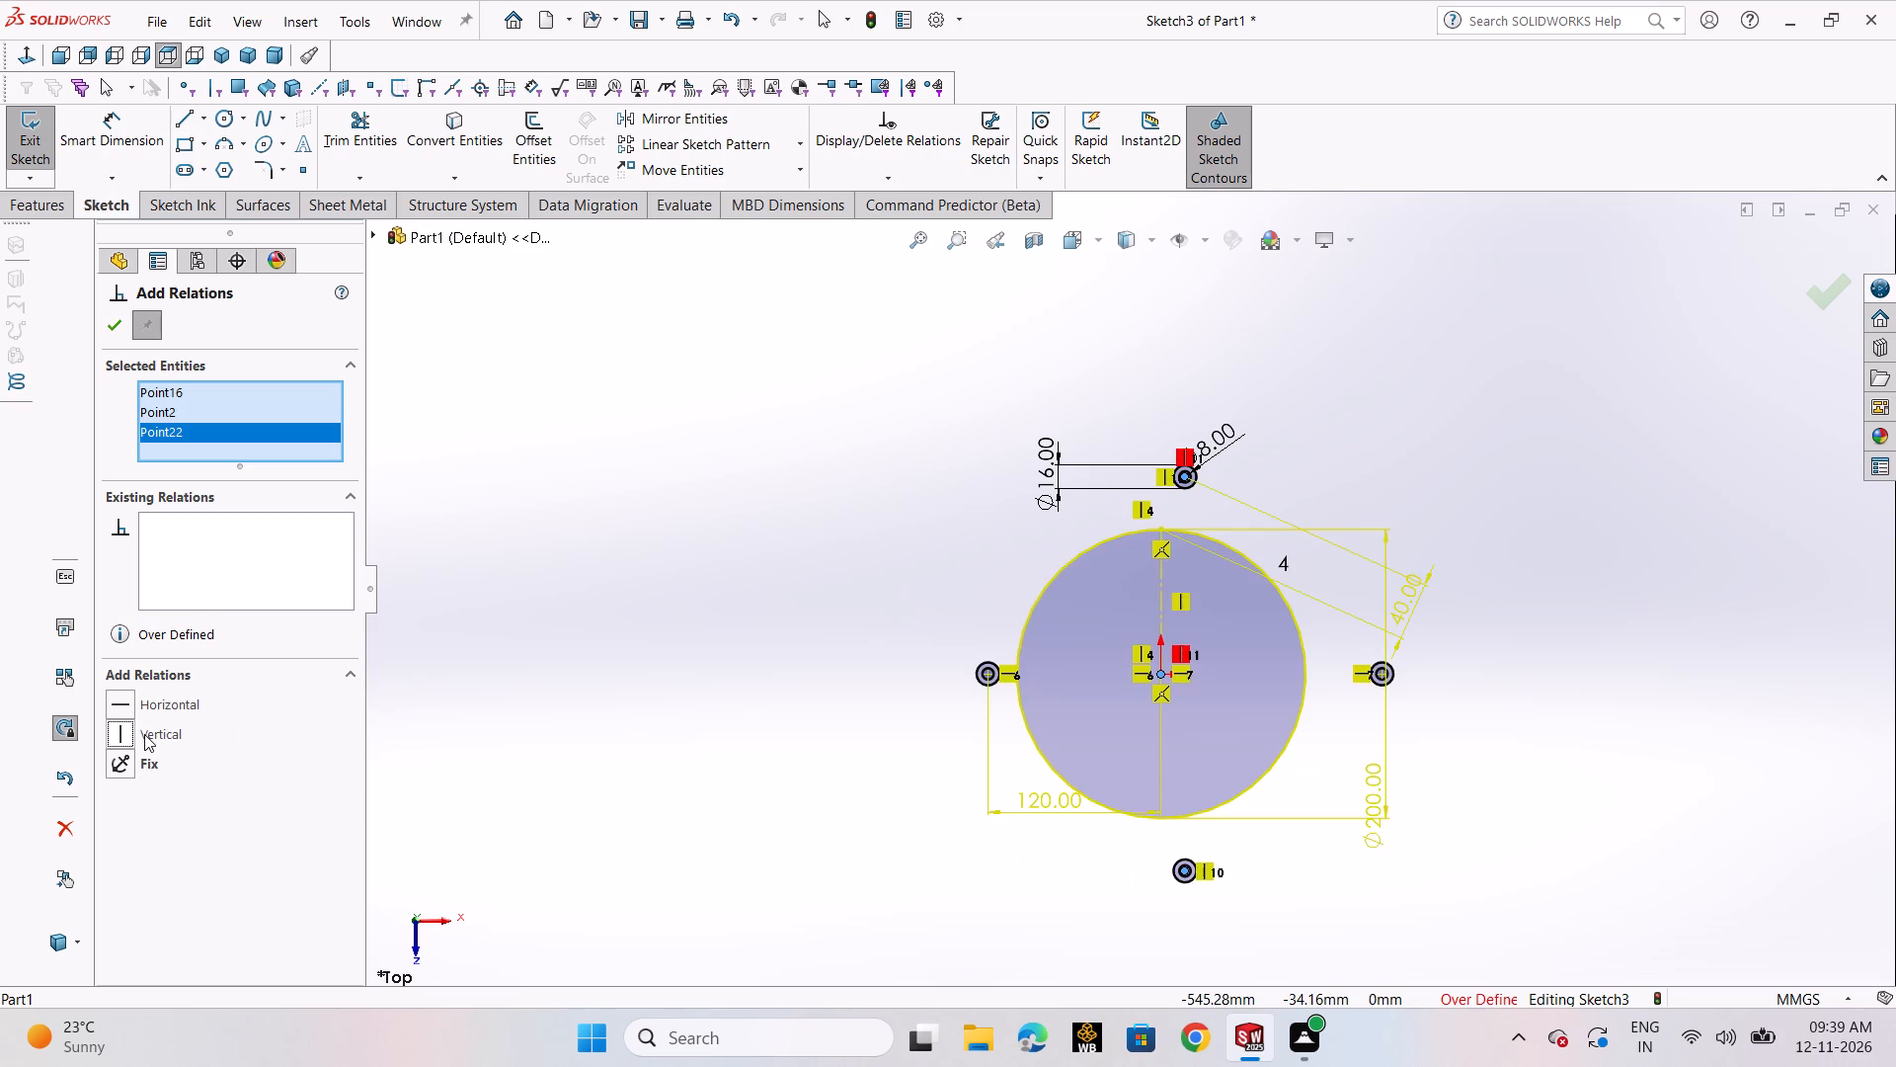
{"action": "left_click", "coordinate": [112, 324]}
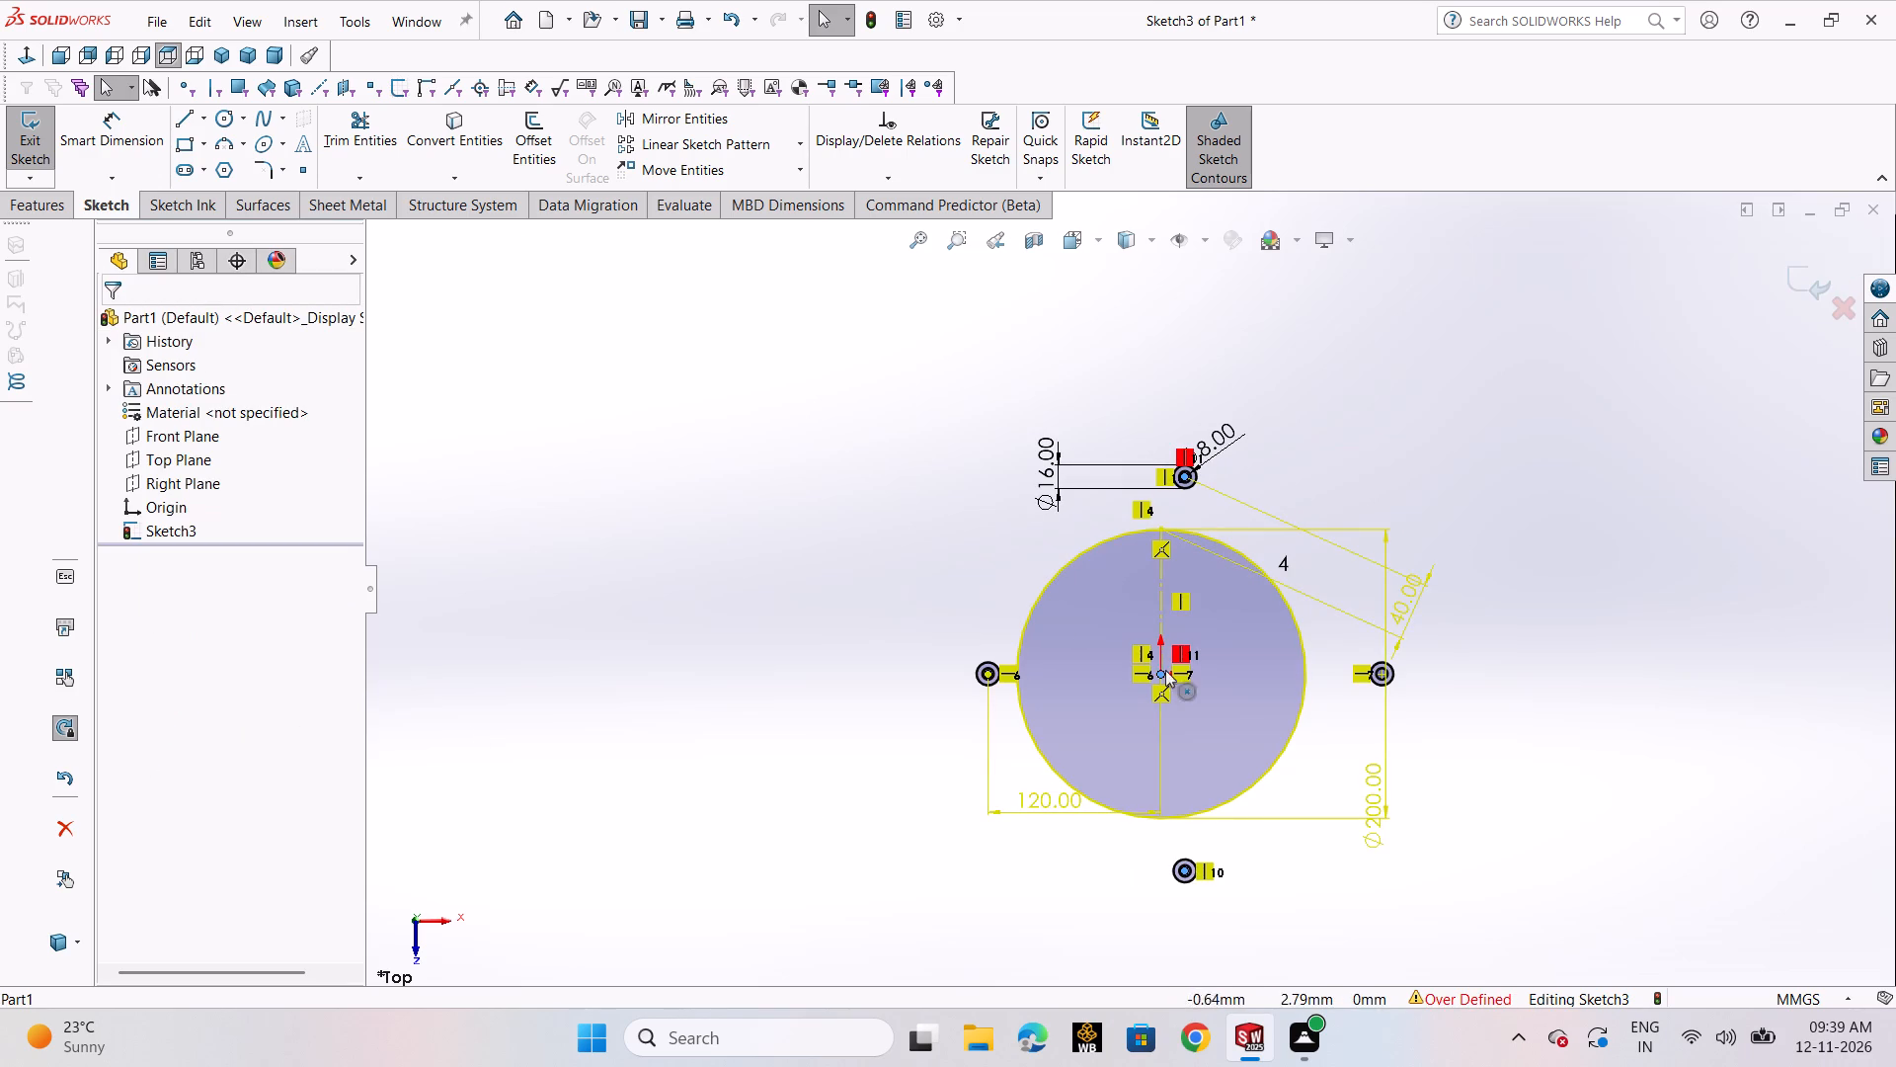
Delete the conflicting vertical relation between the top point of the 200 mm circle and the origin.
{"action": "scroll", "coordinate": [1210, 667], "scroll_direction": "down", "scroll_amount": 1}
{"action": "scroll", "coordinate": [1168, 497], "scroll_direction": "down", "scroll_amount": 3}
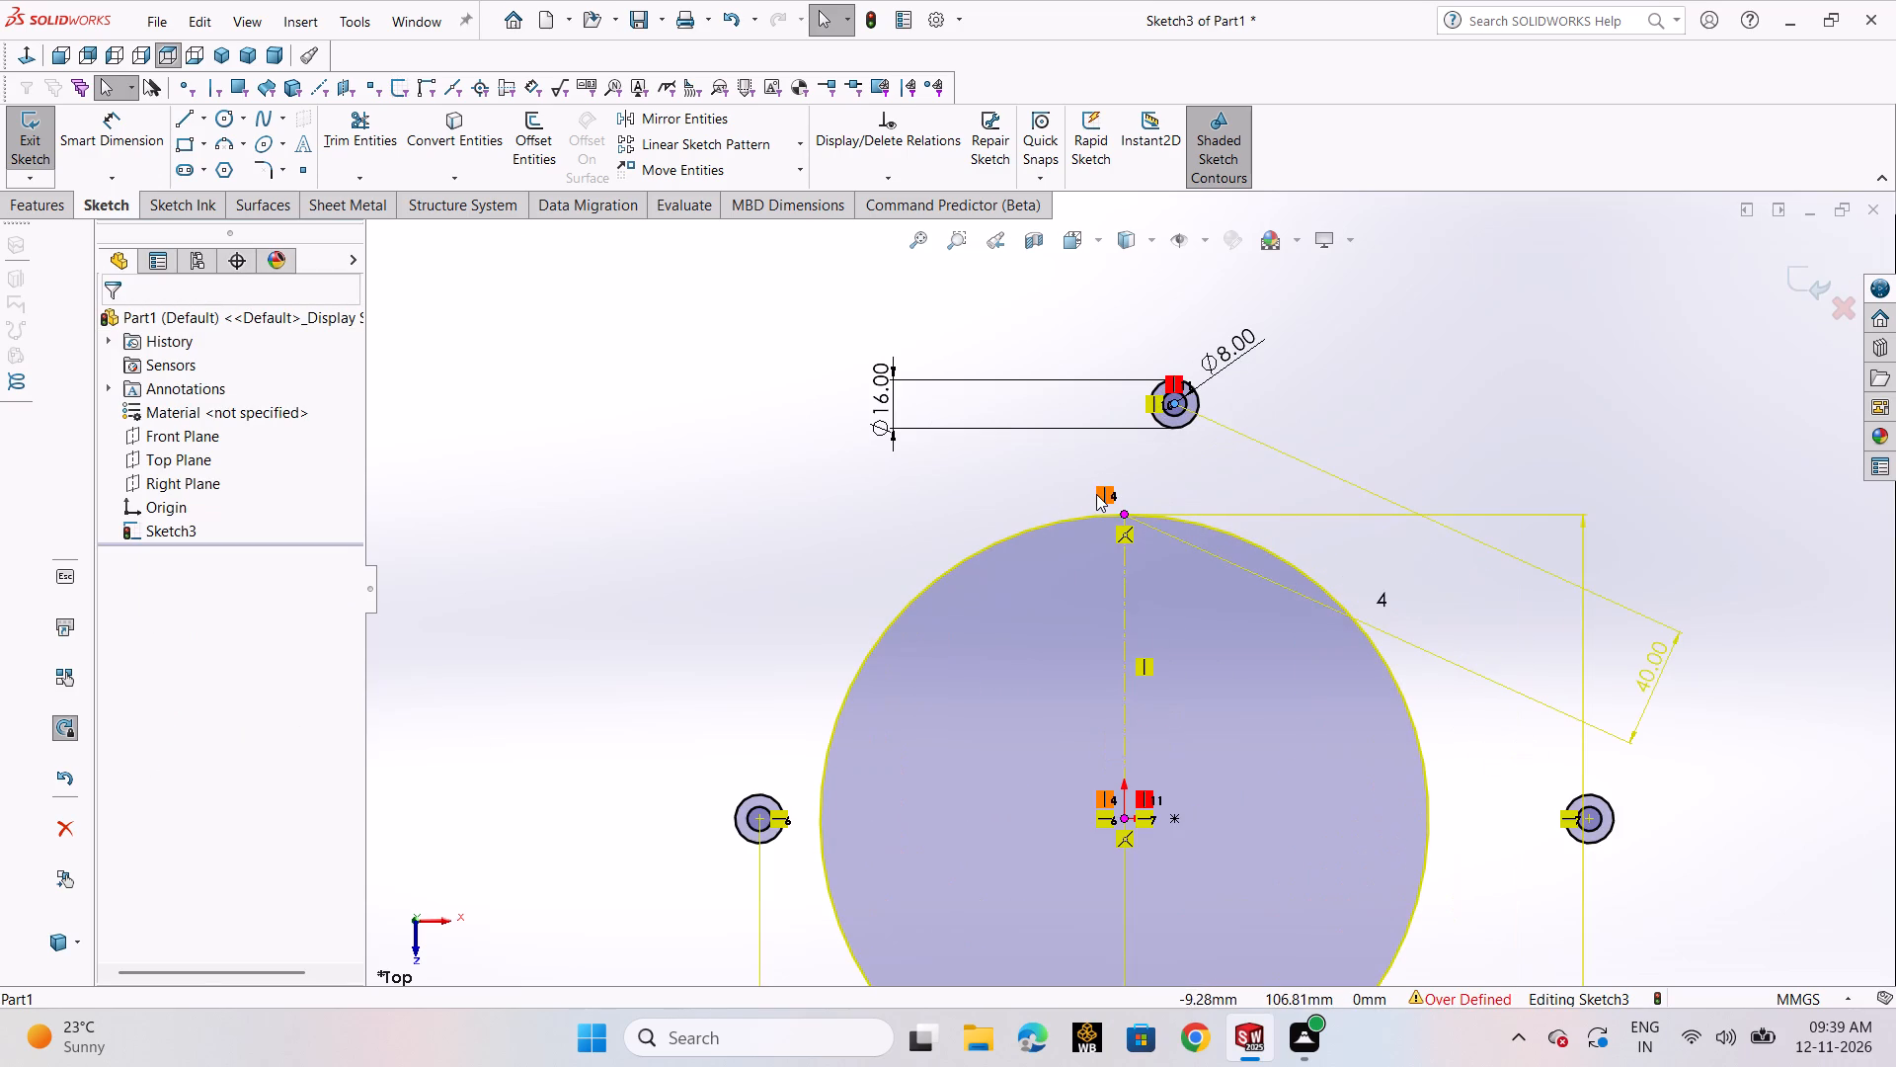
{"action": "left_click", "coordinate": [1096, 494]}
{"action": "right_click", "coordinate": [1096, 494]}
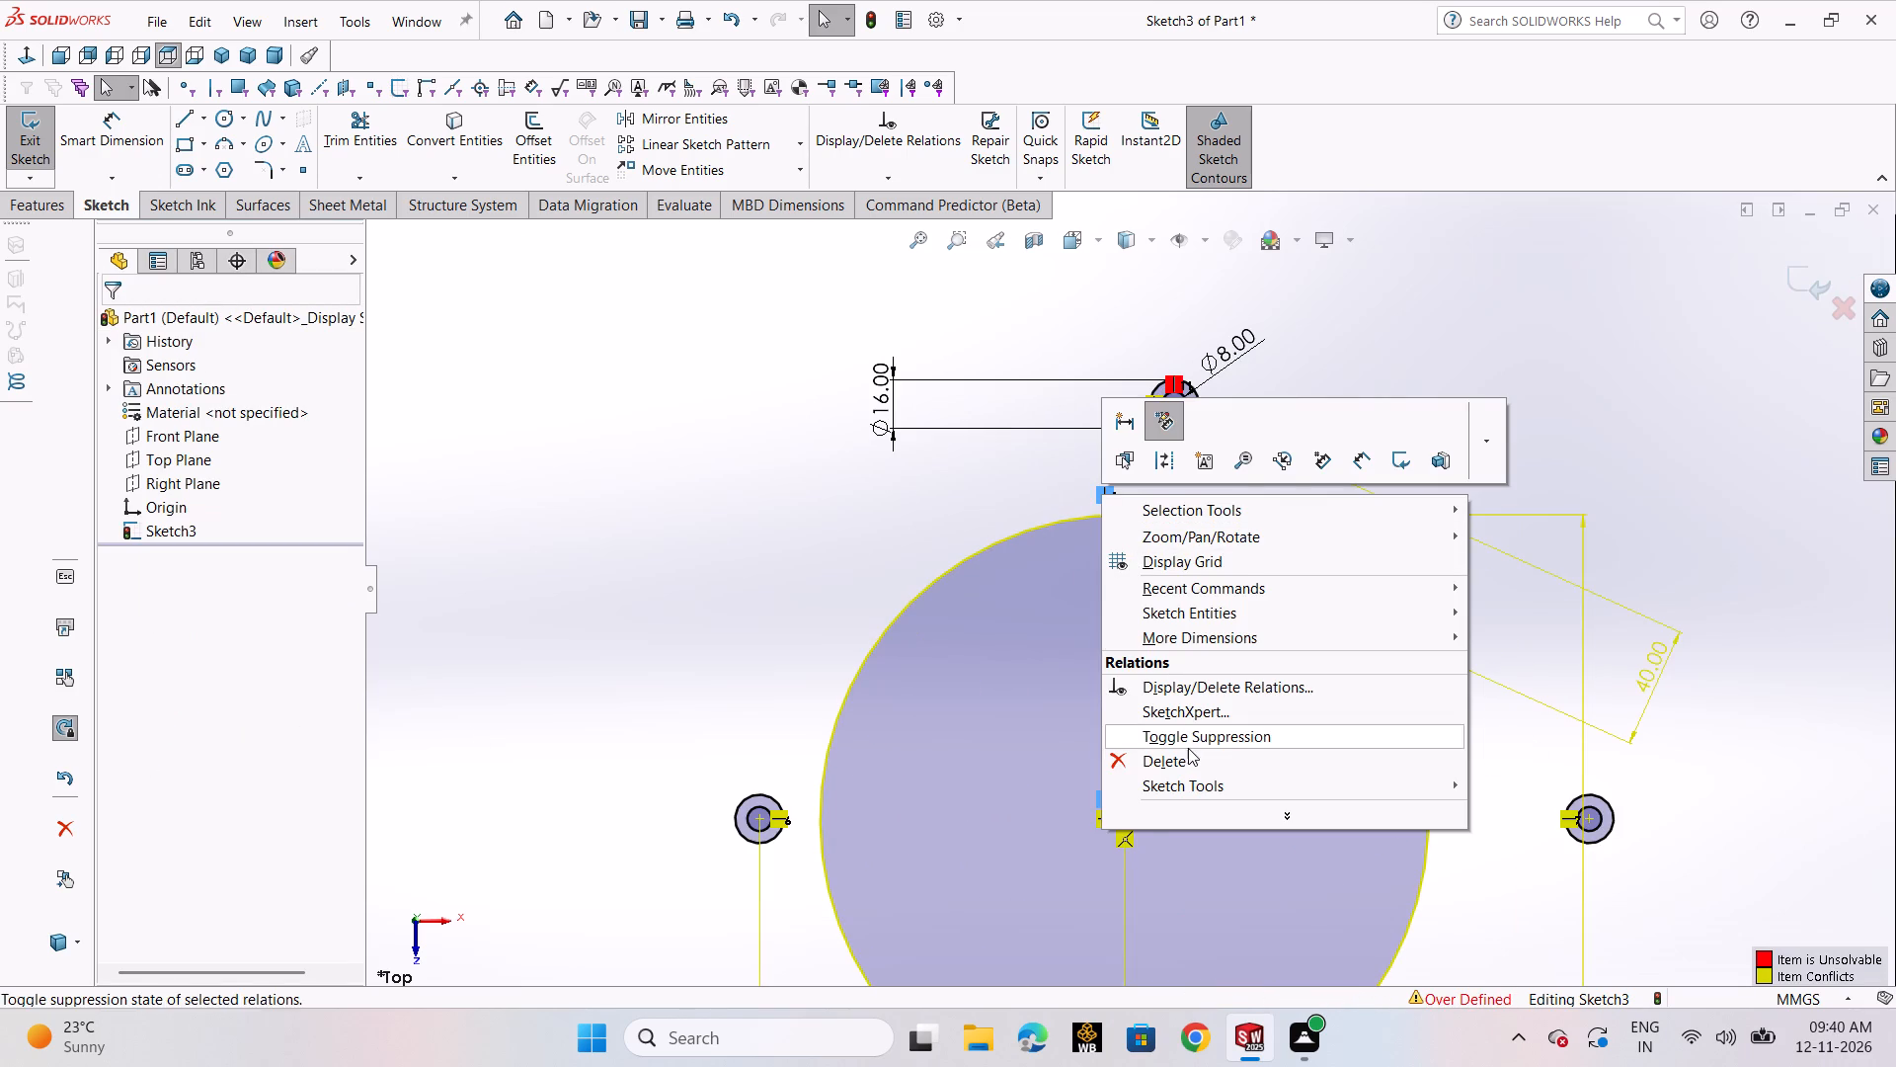
{"action": "left_click", "coordinate": [1188, 748]}
{"action": "left_click", "coordinate": [1106, 496]}
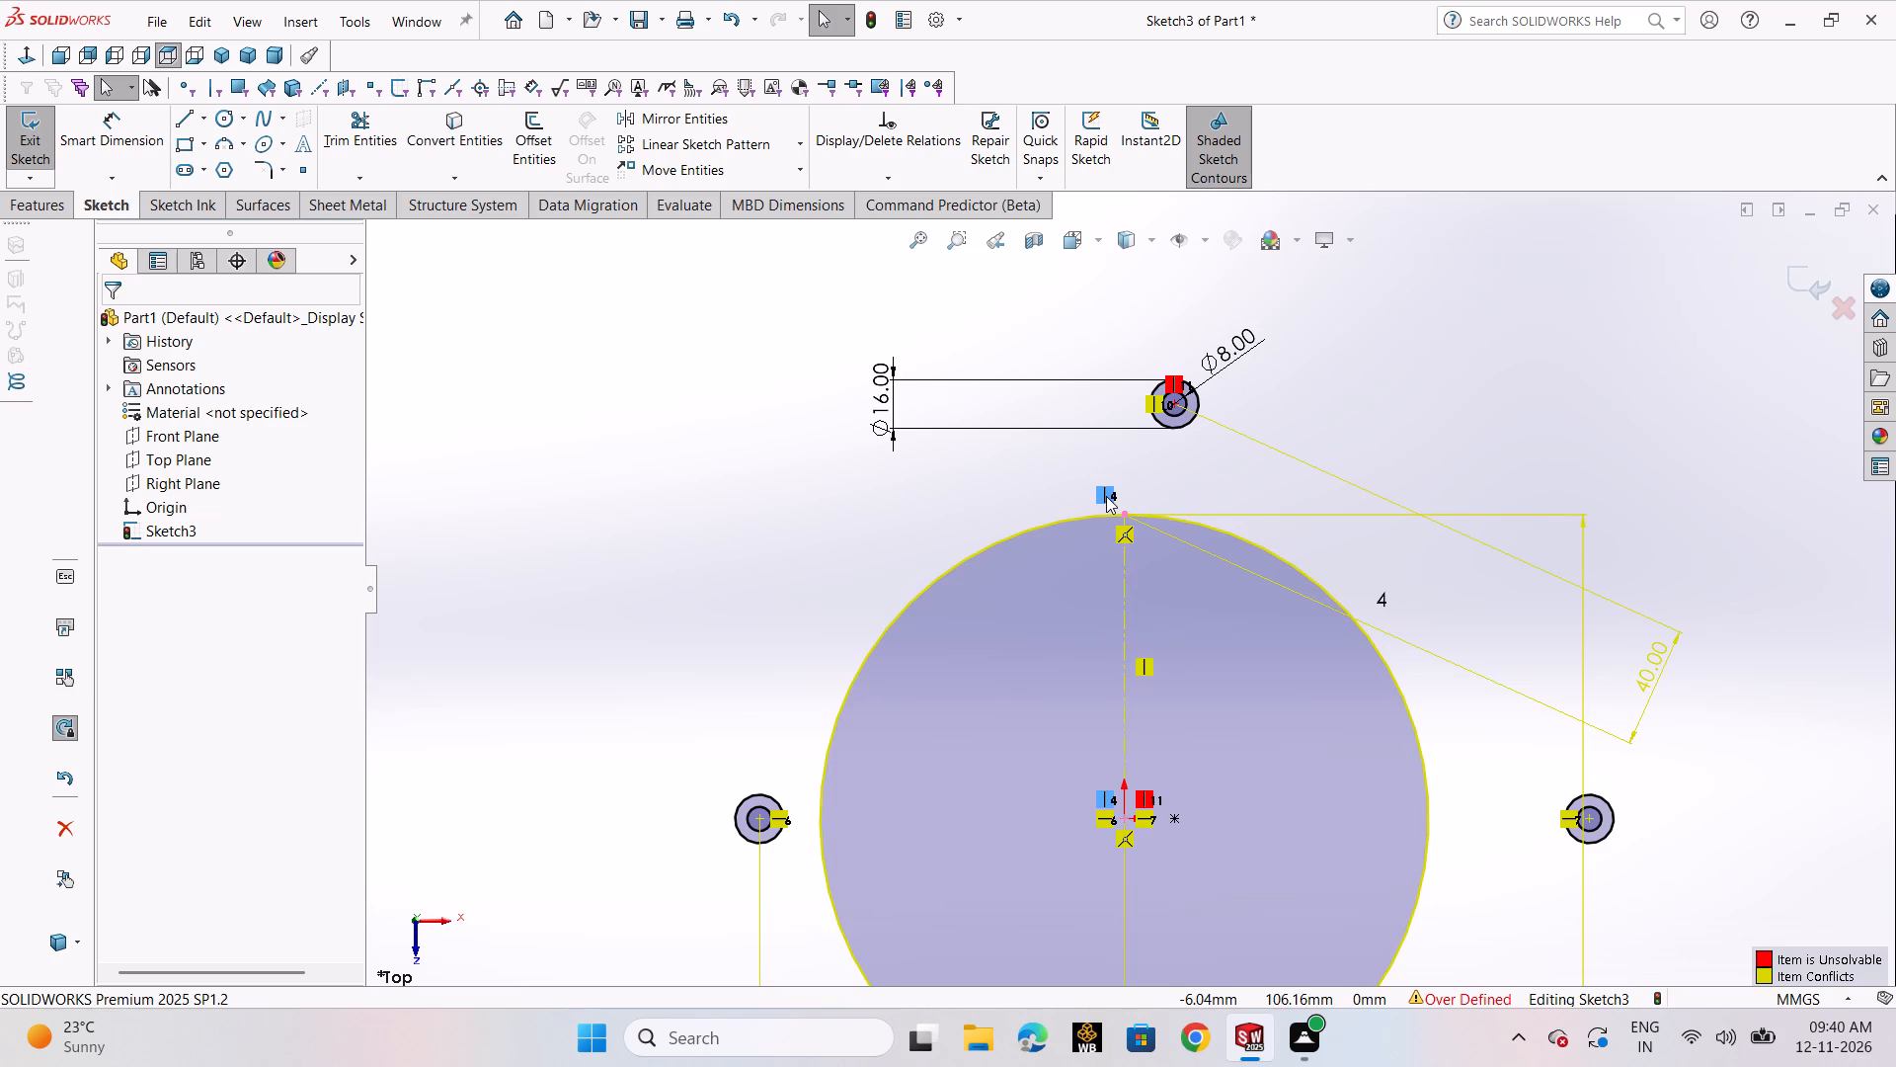
{"action": "right_click", "coordinate": [1106, 496]}
{"action": "left_click", "coordinate": [1209, 764]}
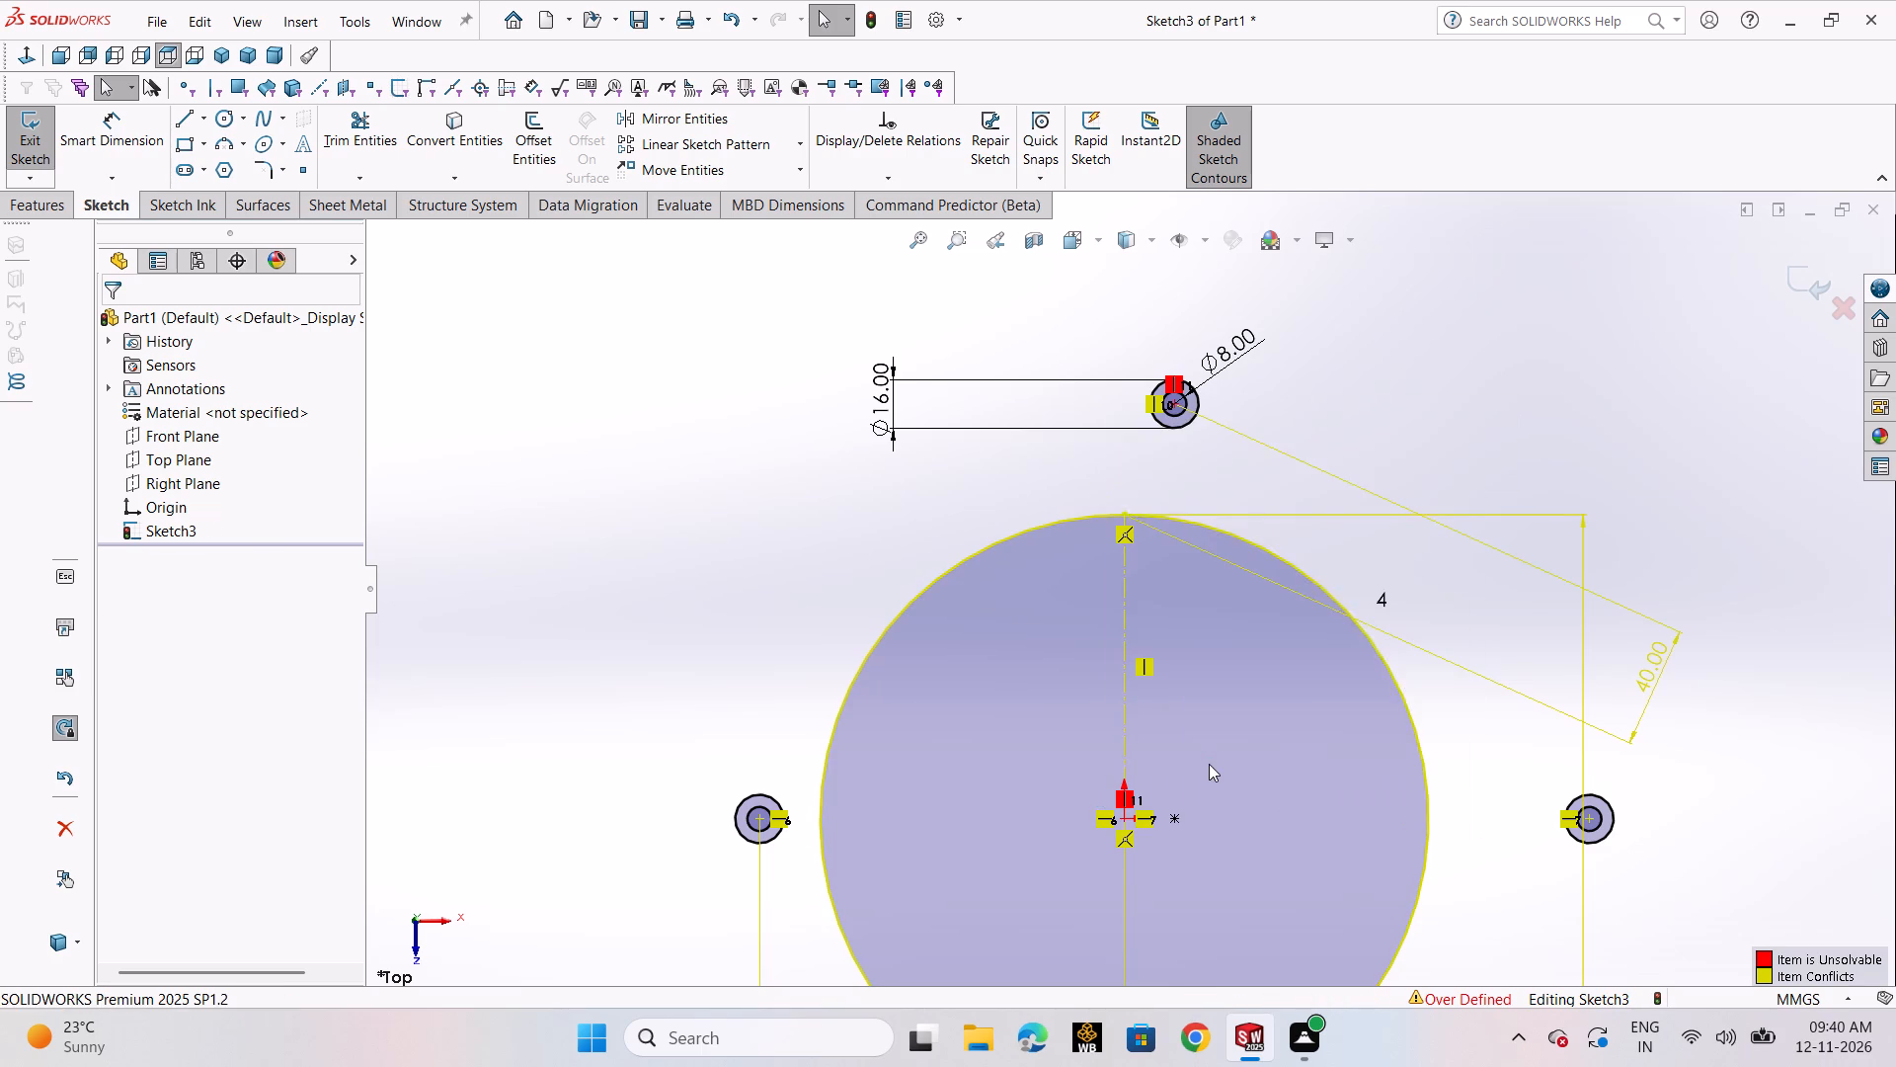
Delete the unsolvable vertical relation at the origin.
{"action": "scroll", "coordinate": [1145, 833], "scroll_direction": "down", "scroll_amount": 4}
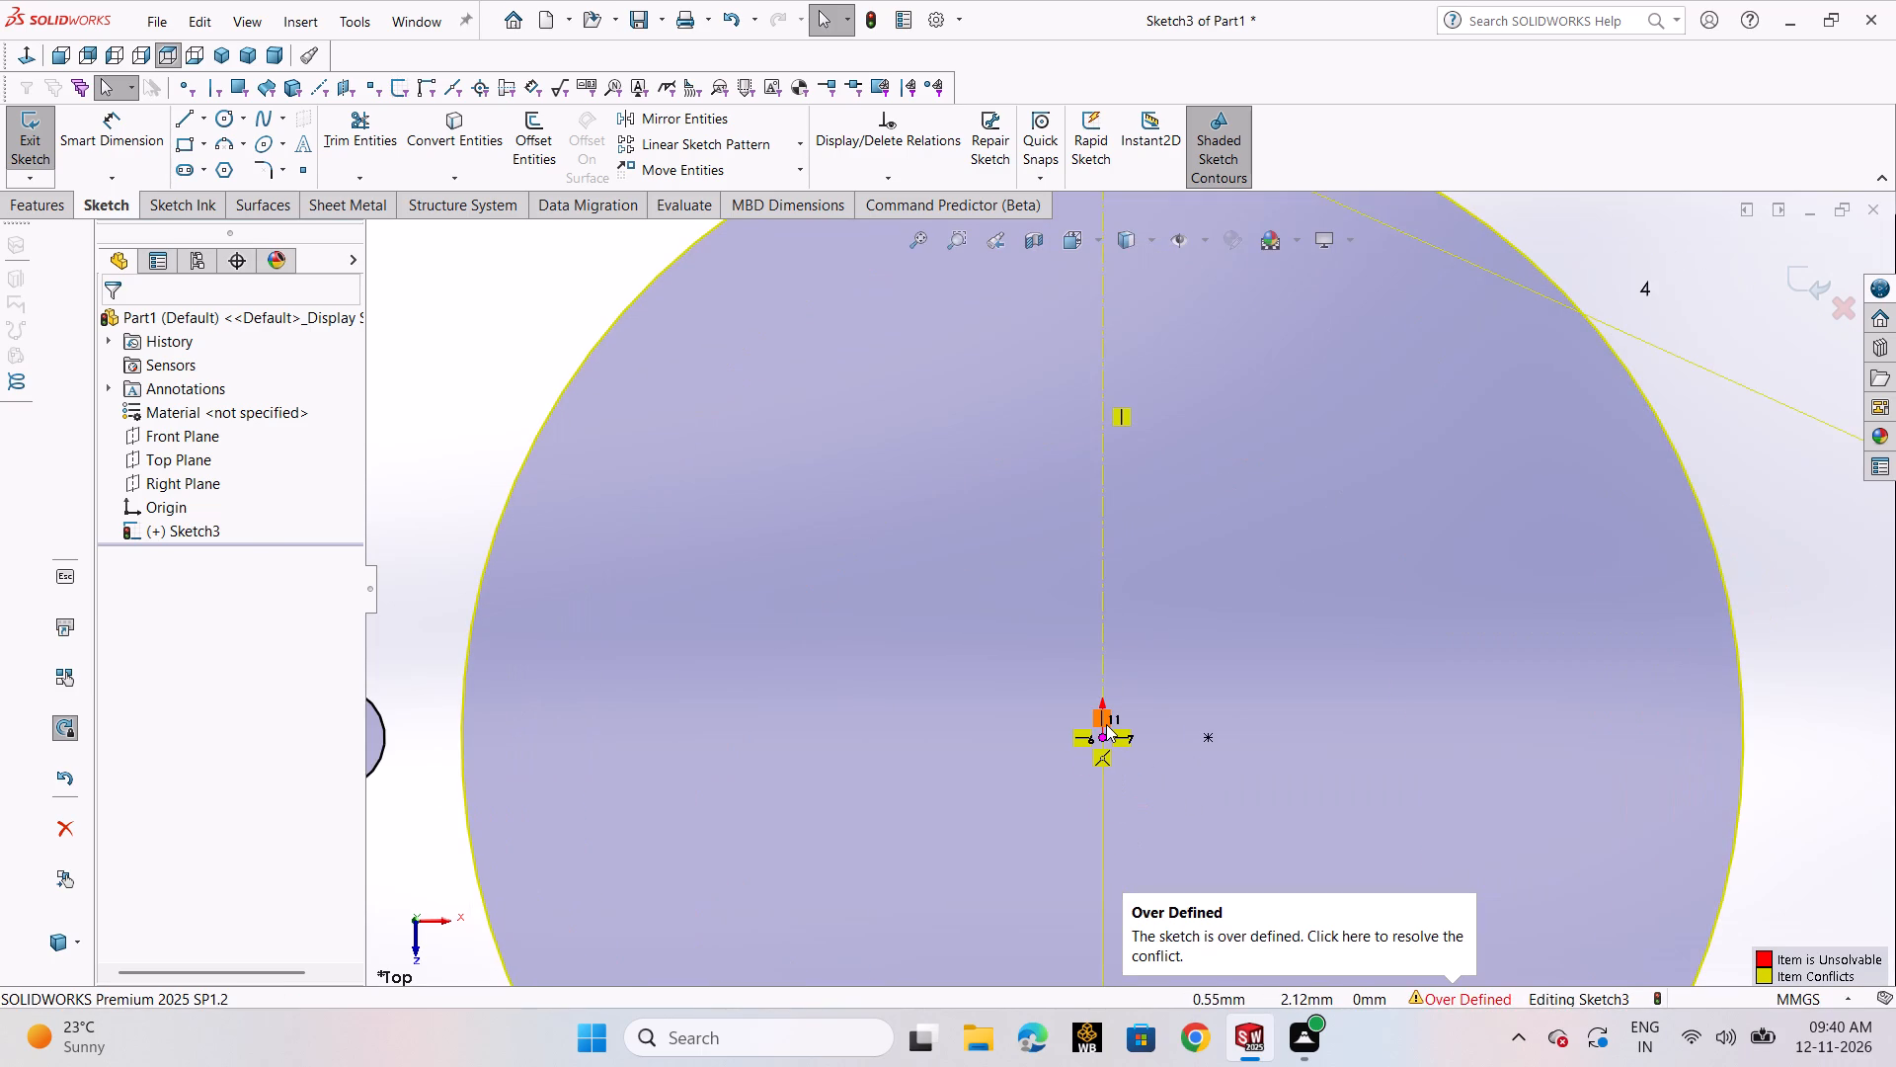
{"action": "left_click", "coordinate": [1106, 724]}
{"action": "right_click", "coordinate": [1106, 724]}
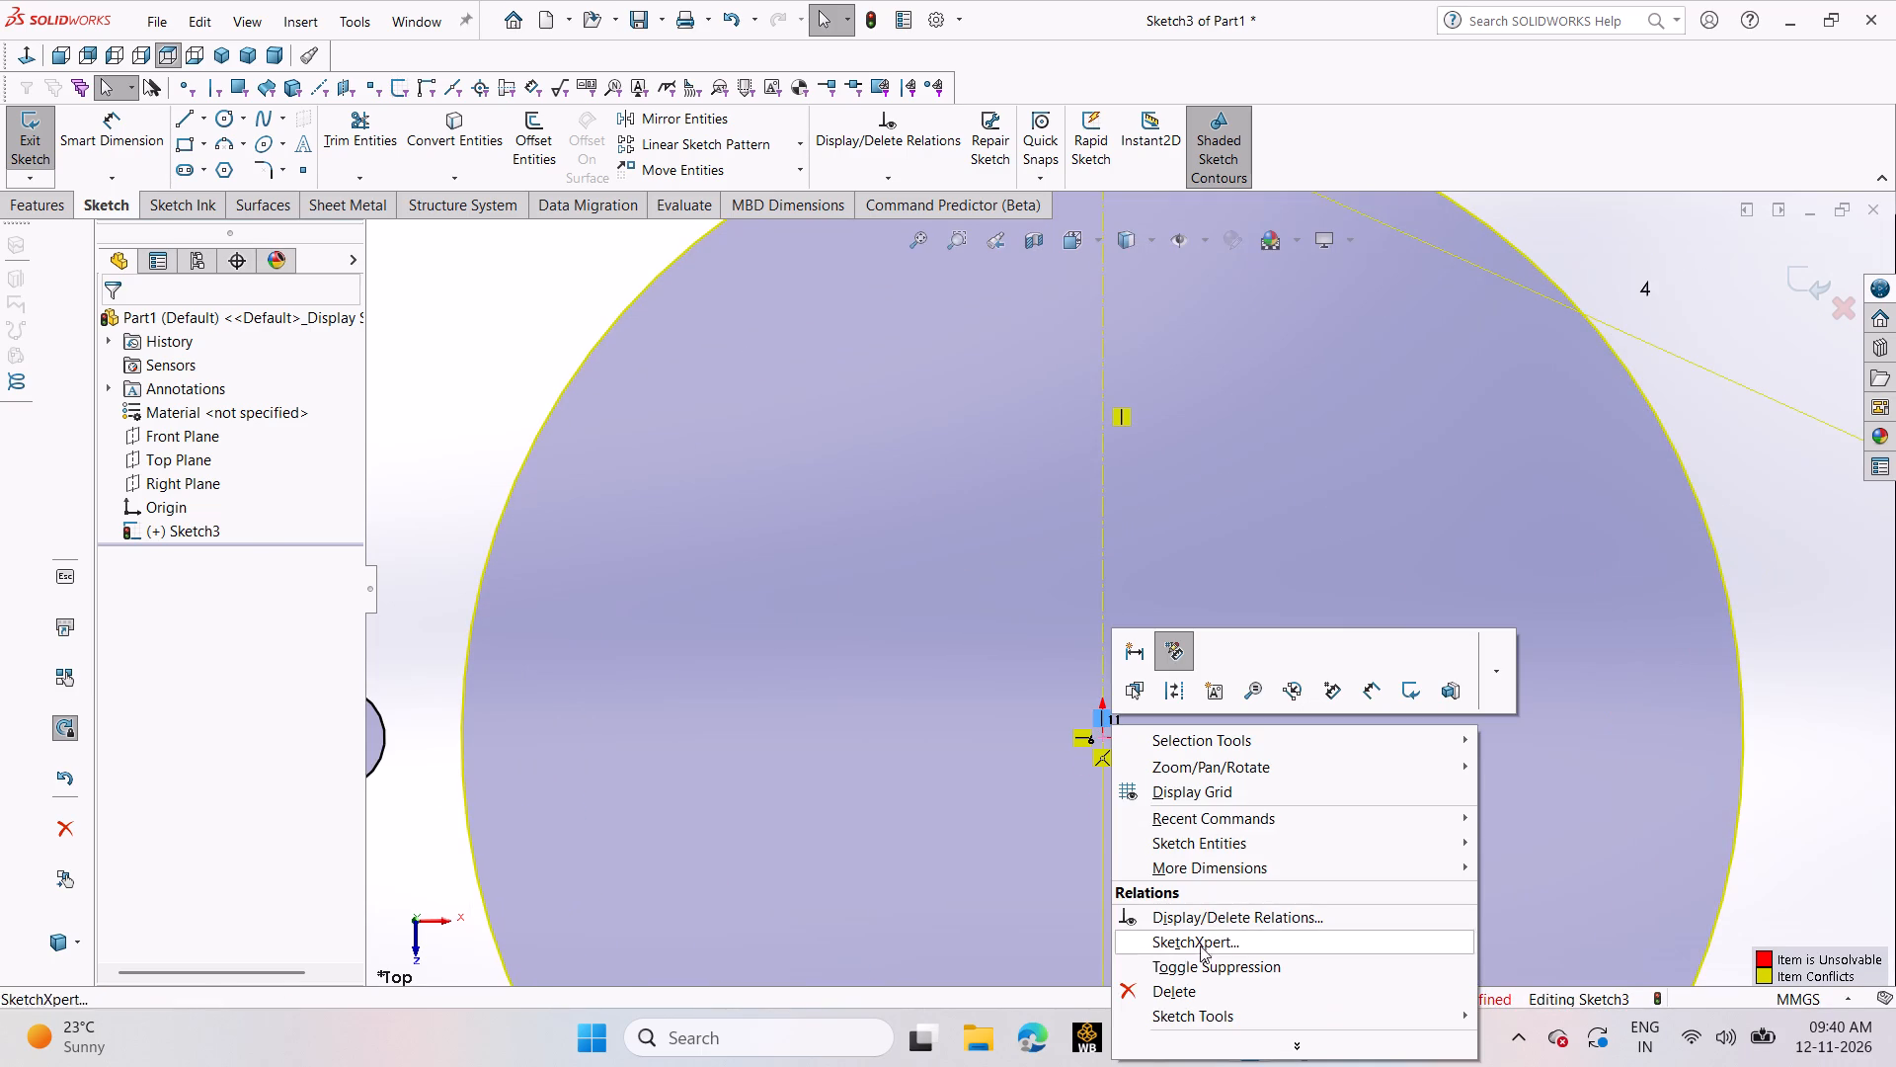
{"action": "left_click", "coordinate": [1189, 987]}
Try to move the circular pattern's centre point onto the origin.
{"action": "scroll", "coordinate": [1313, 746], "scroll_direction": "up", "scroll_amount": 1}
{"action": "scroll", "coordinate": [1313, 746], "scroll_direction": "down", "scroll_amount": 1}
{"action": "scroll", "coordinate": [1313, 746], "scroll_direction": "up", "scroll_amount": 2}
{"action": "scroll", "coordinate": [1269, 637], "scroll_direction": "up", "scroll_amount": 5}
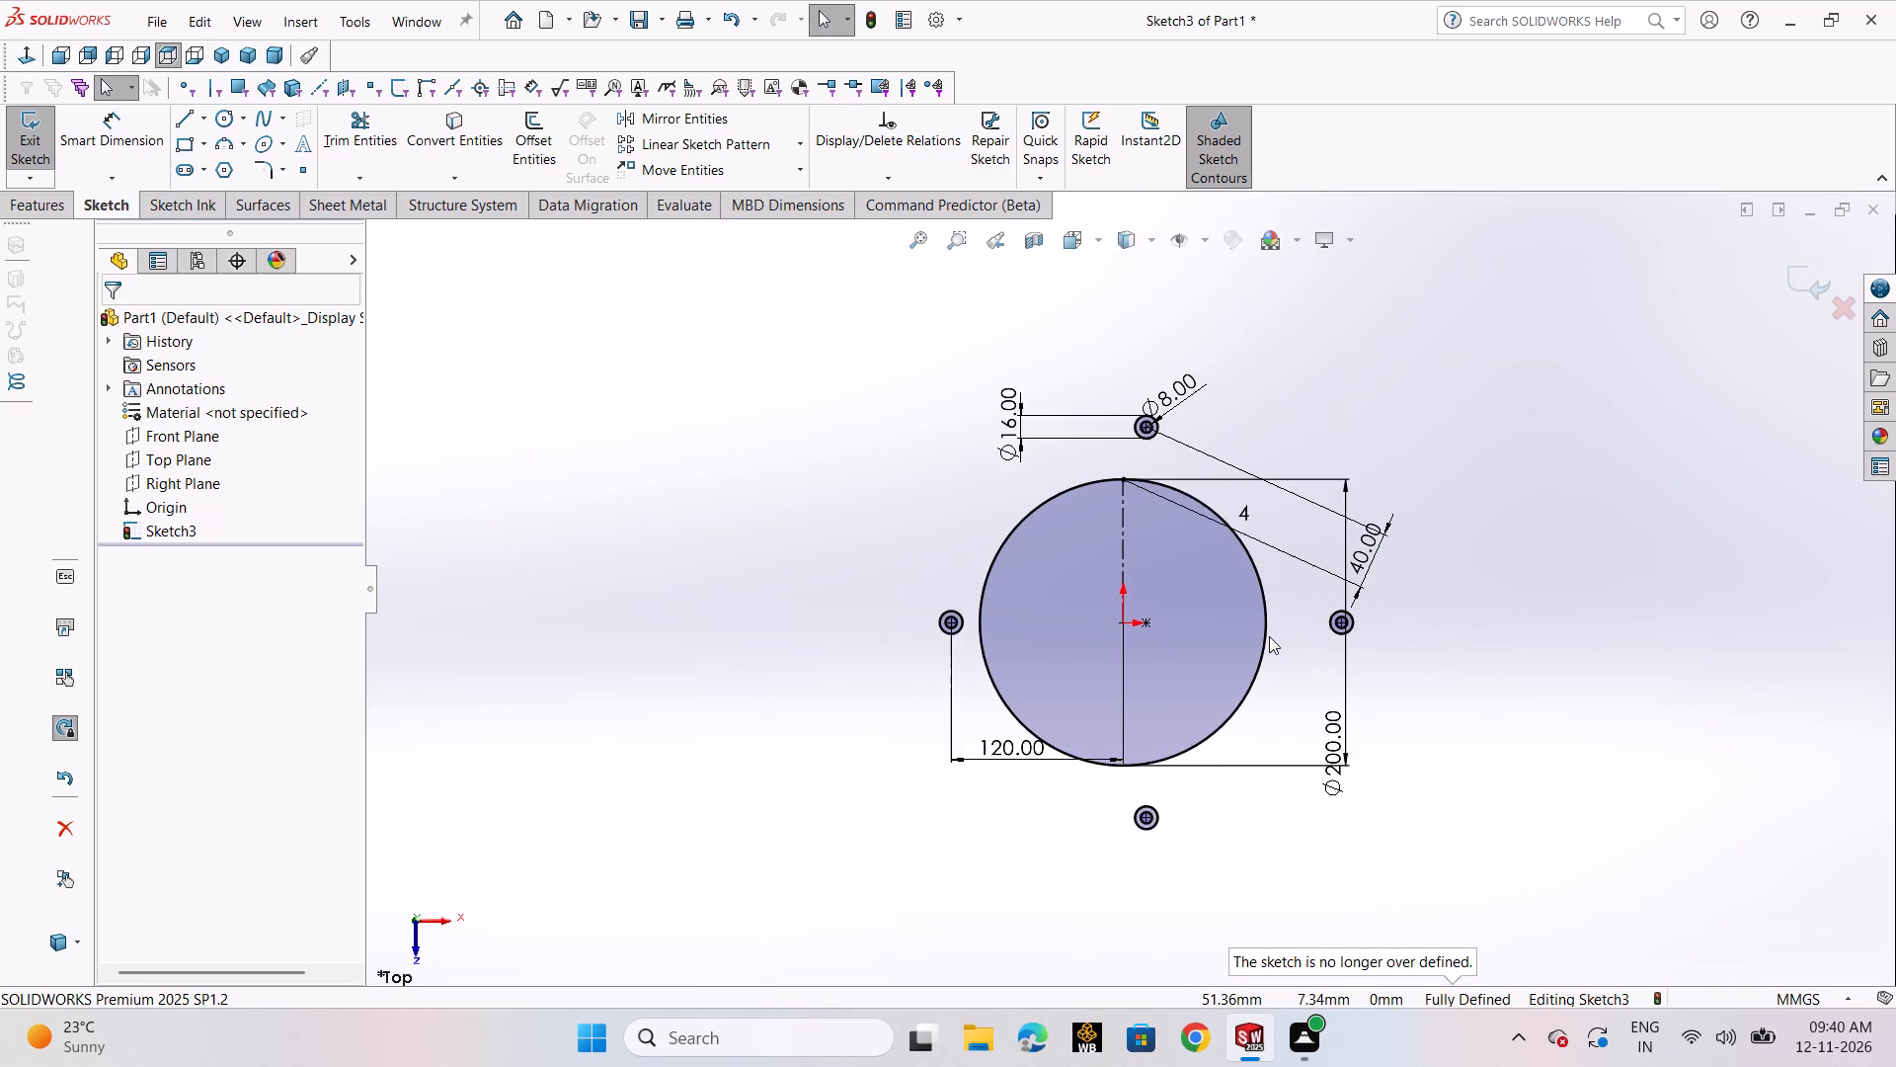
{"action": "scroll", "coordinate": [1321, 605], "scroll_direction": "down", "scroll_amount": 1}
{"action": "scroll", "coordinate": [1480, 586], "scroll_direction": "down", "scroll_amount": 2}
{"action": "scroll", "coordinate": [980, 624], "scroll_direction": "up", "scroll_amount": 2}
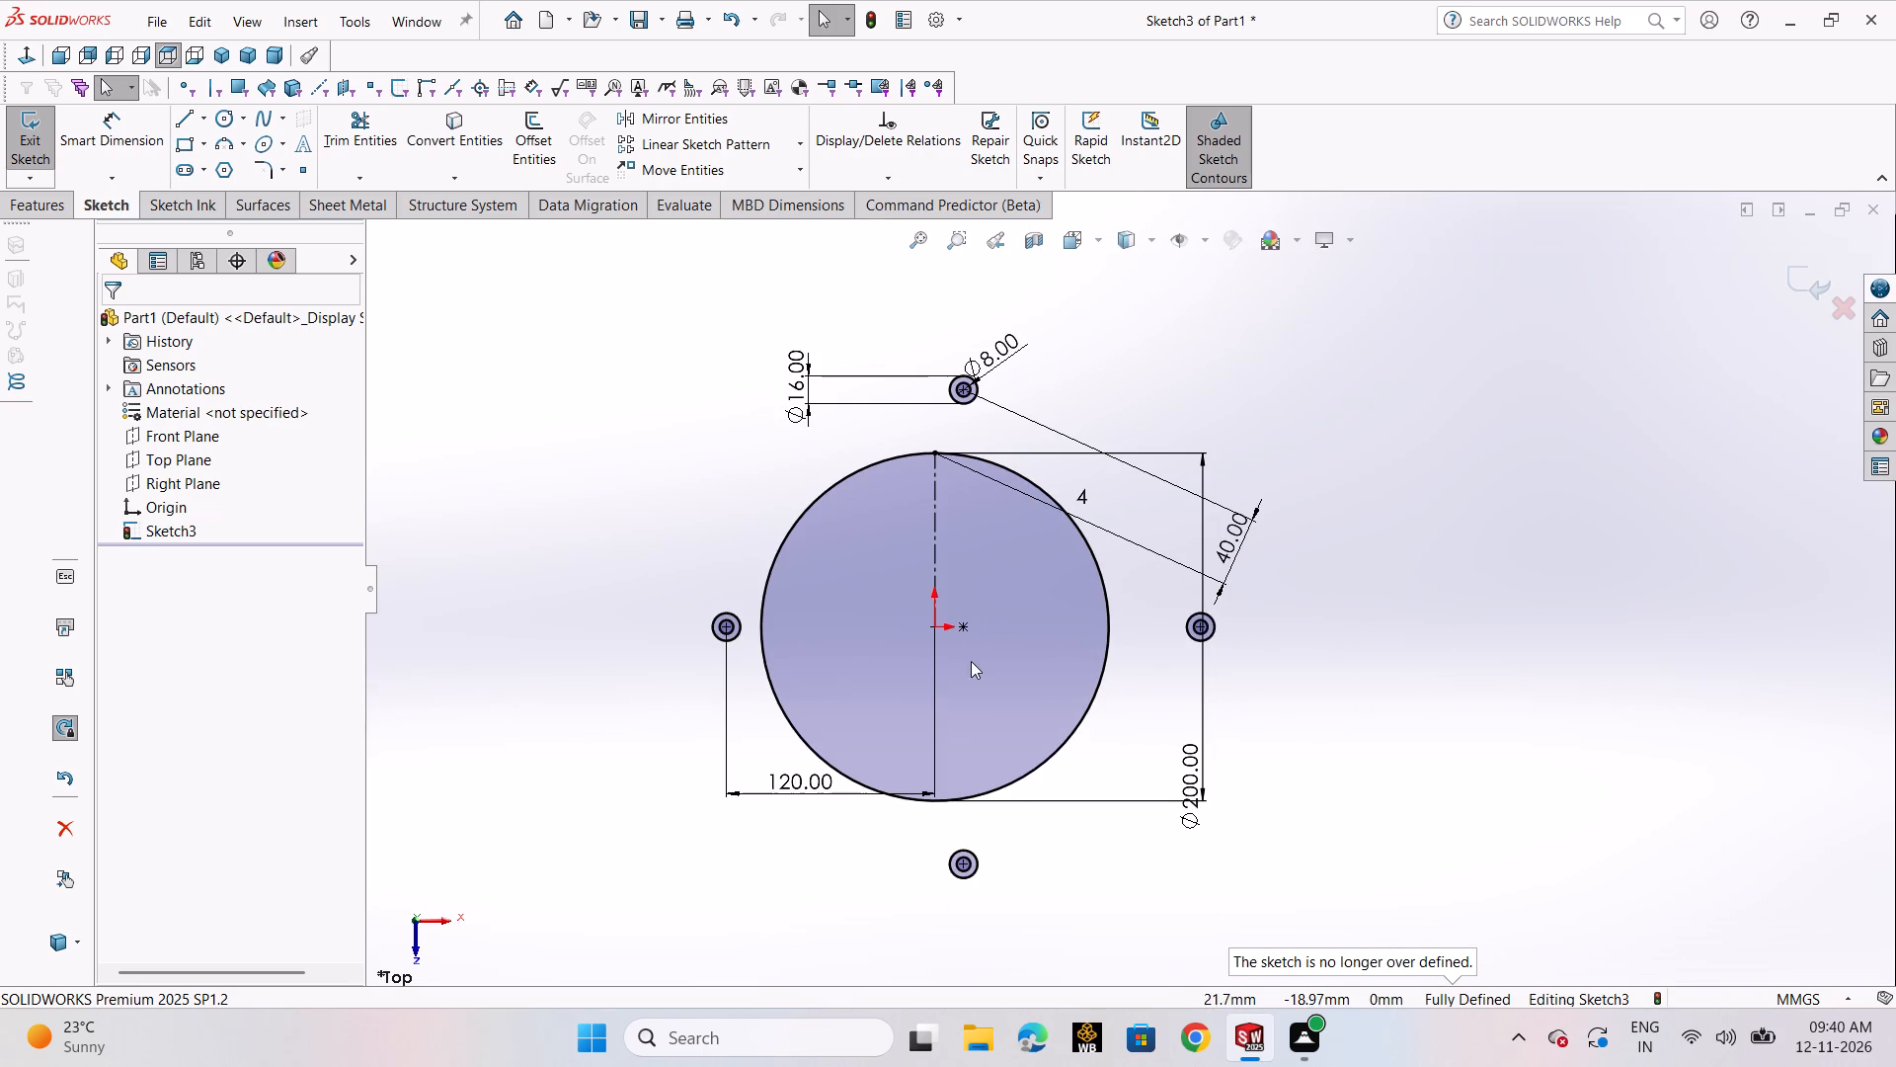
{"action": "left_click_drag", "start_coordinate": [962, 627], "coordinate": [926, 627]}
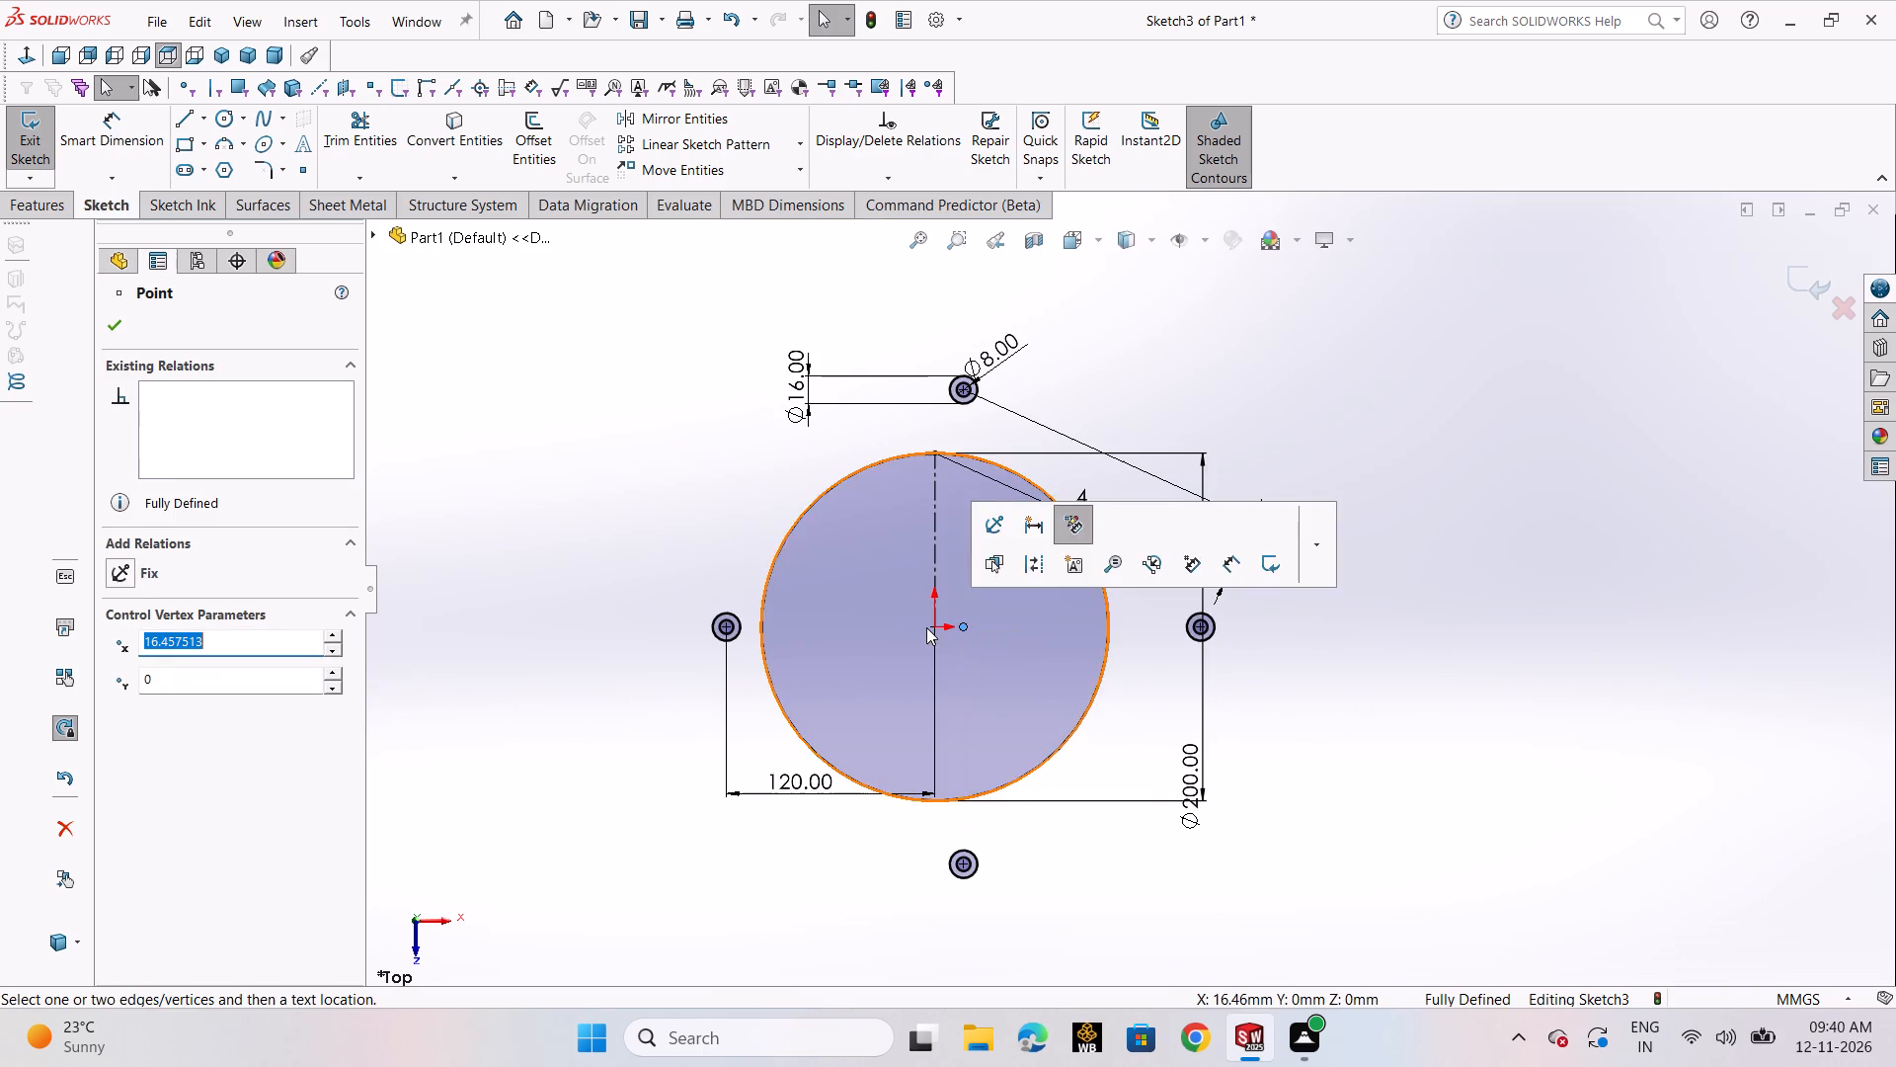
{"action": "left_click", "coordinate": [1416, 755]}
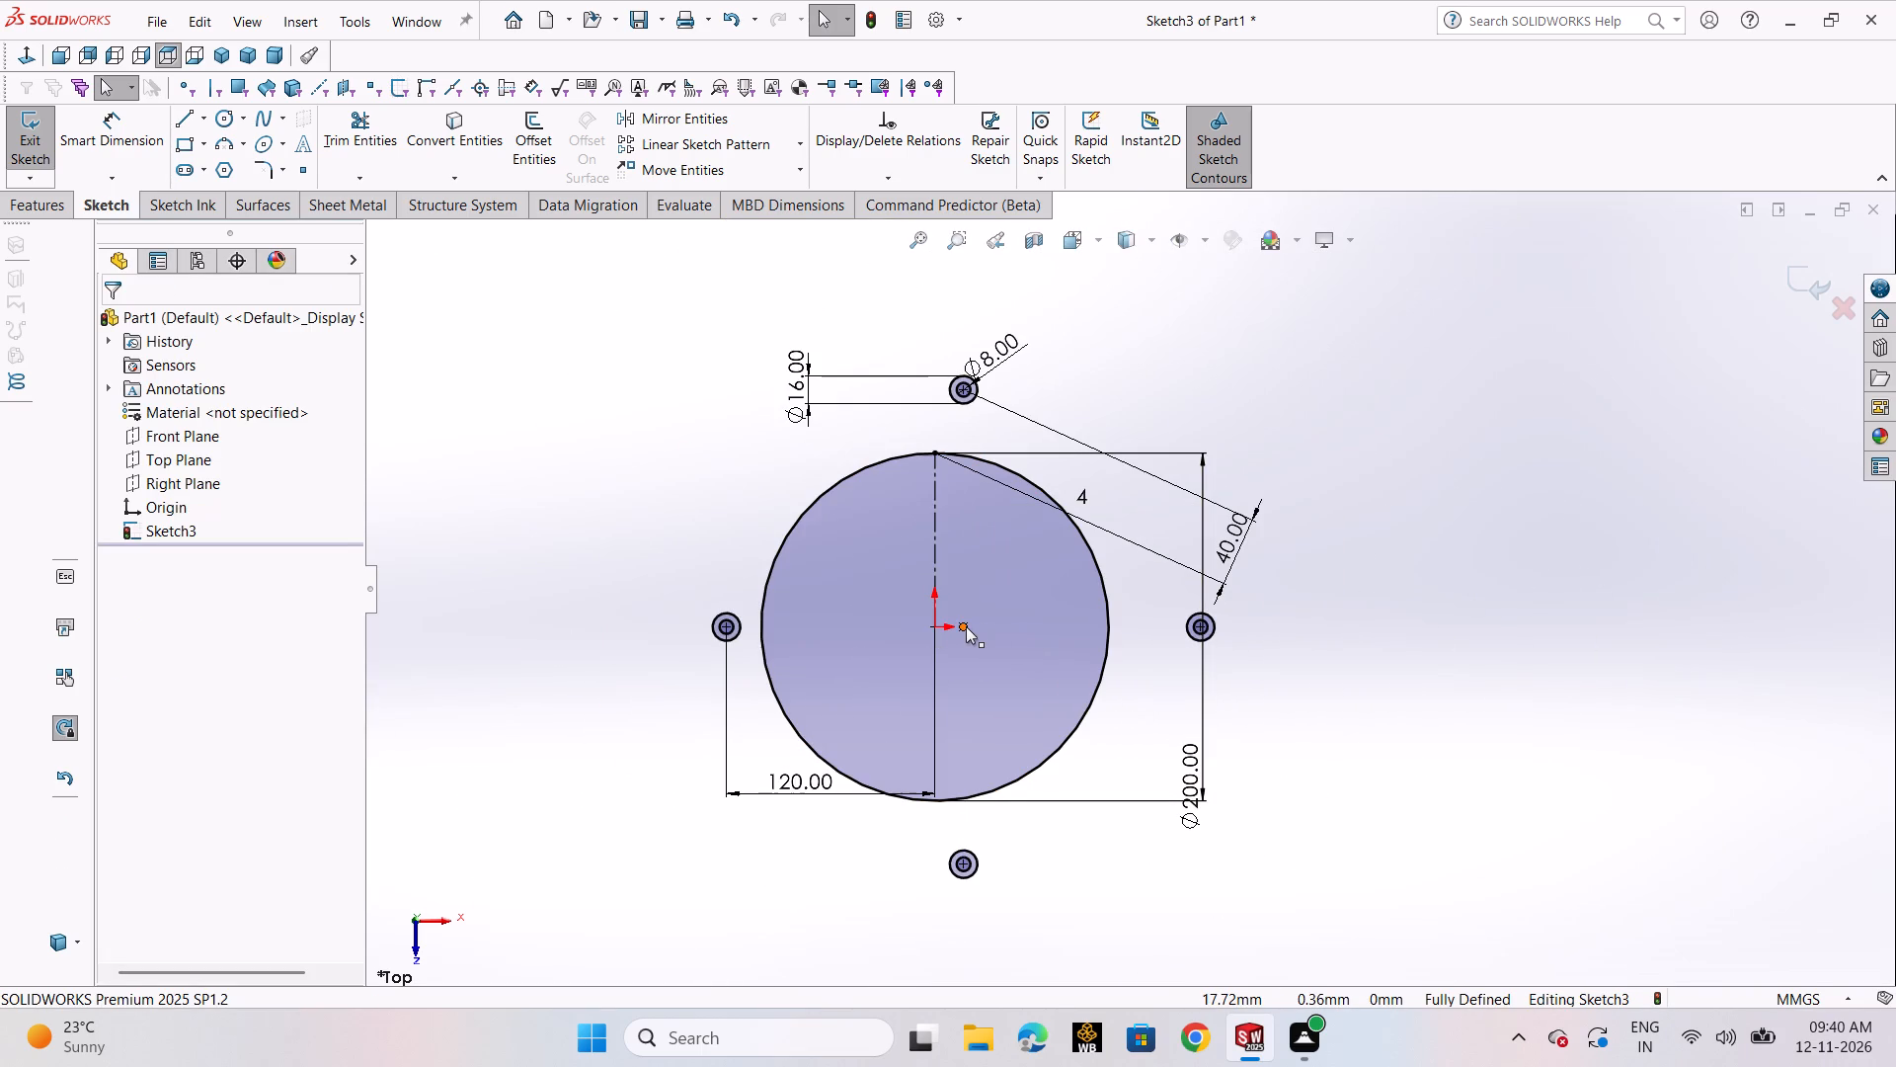
Delete the 40 mm dimension between the upper circle pair and the 200 mm circle.
{"action": "left_click", "coordinate": [1235, 554]}
{"action": "key", "text": "Delete"}
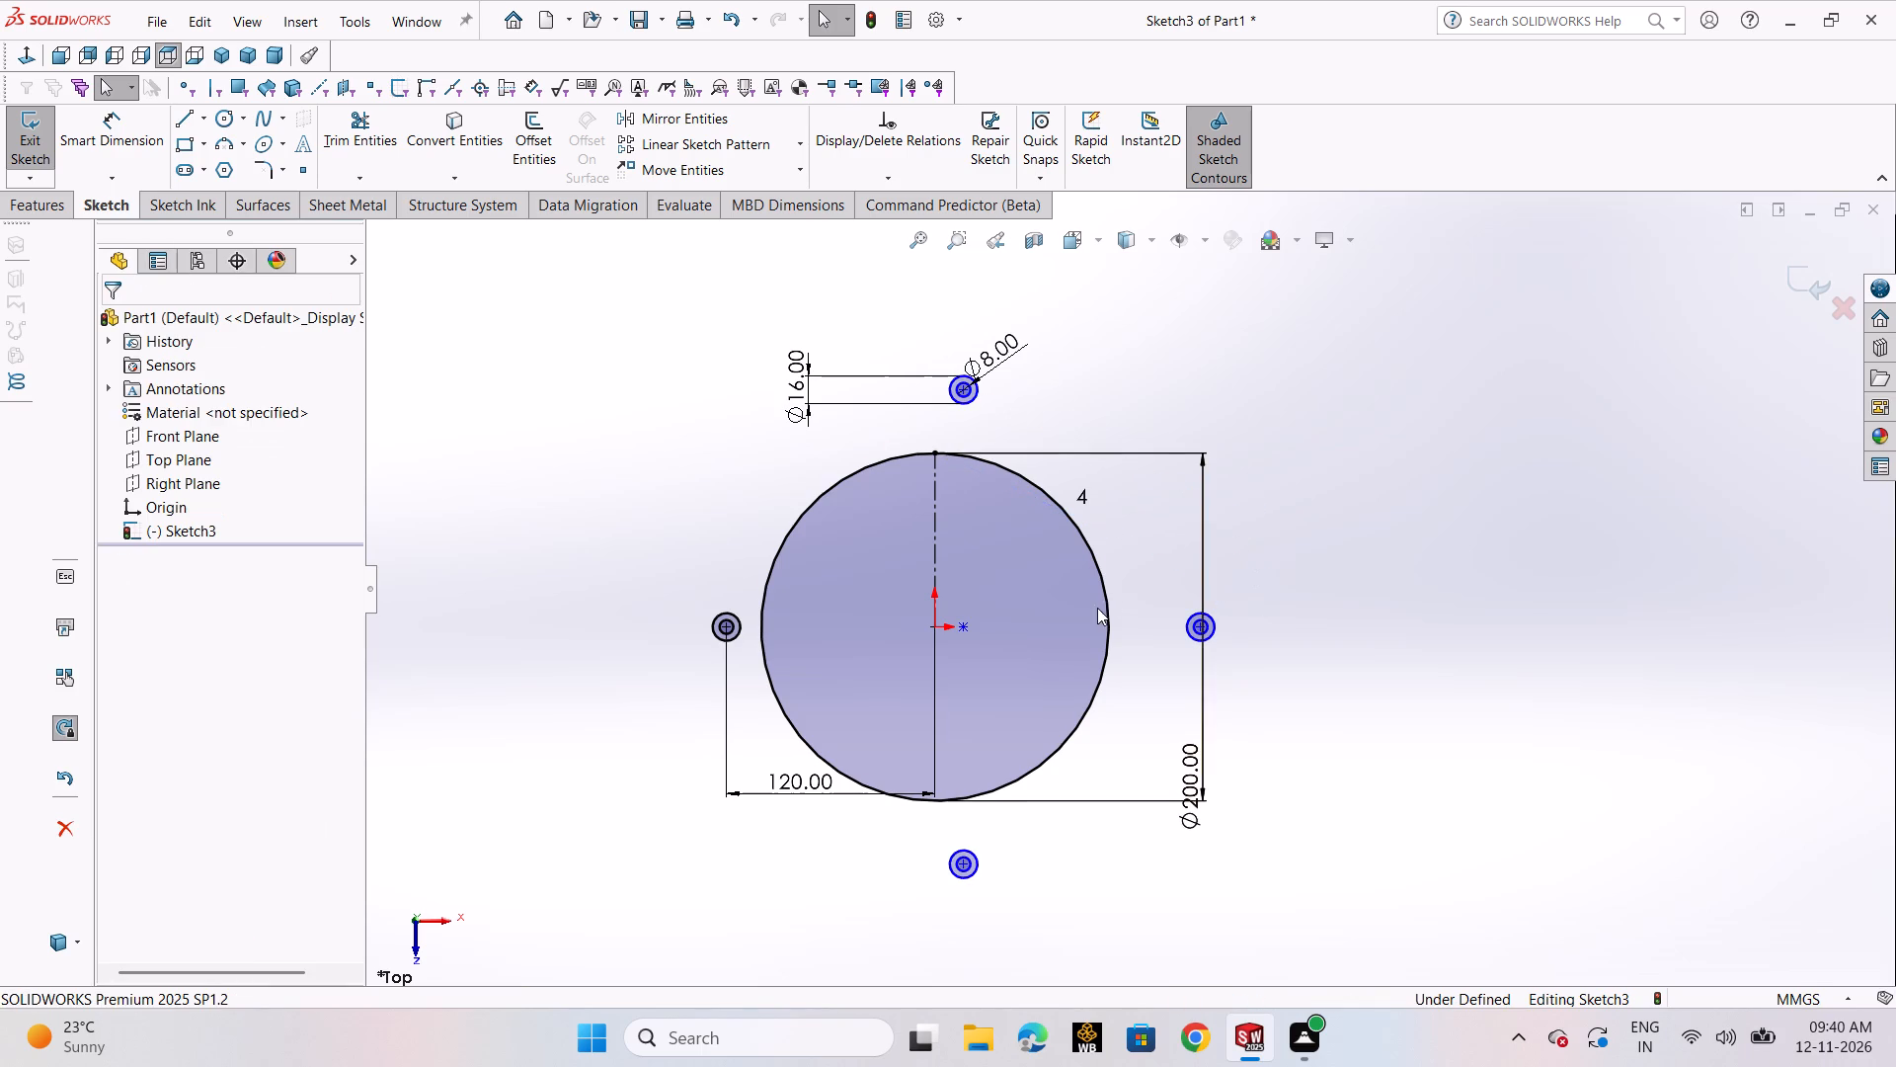
Move the circular pattern's centre point onto the origin so that the two are coincident.
{"action": "left_click_drag", "start_coordinate": [958, 624], "coordinate": [933, 624]}
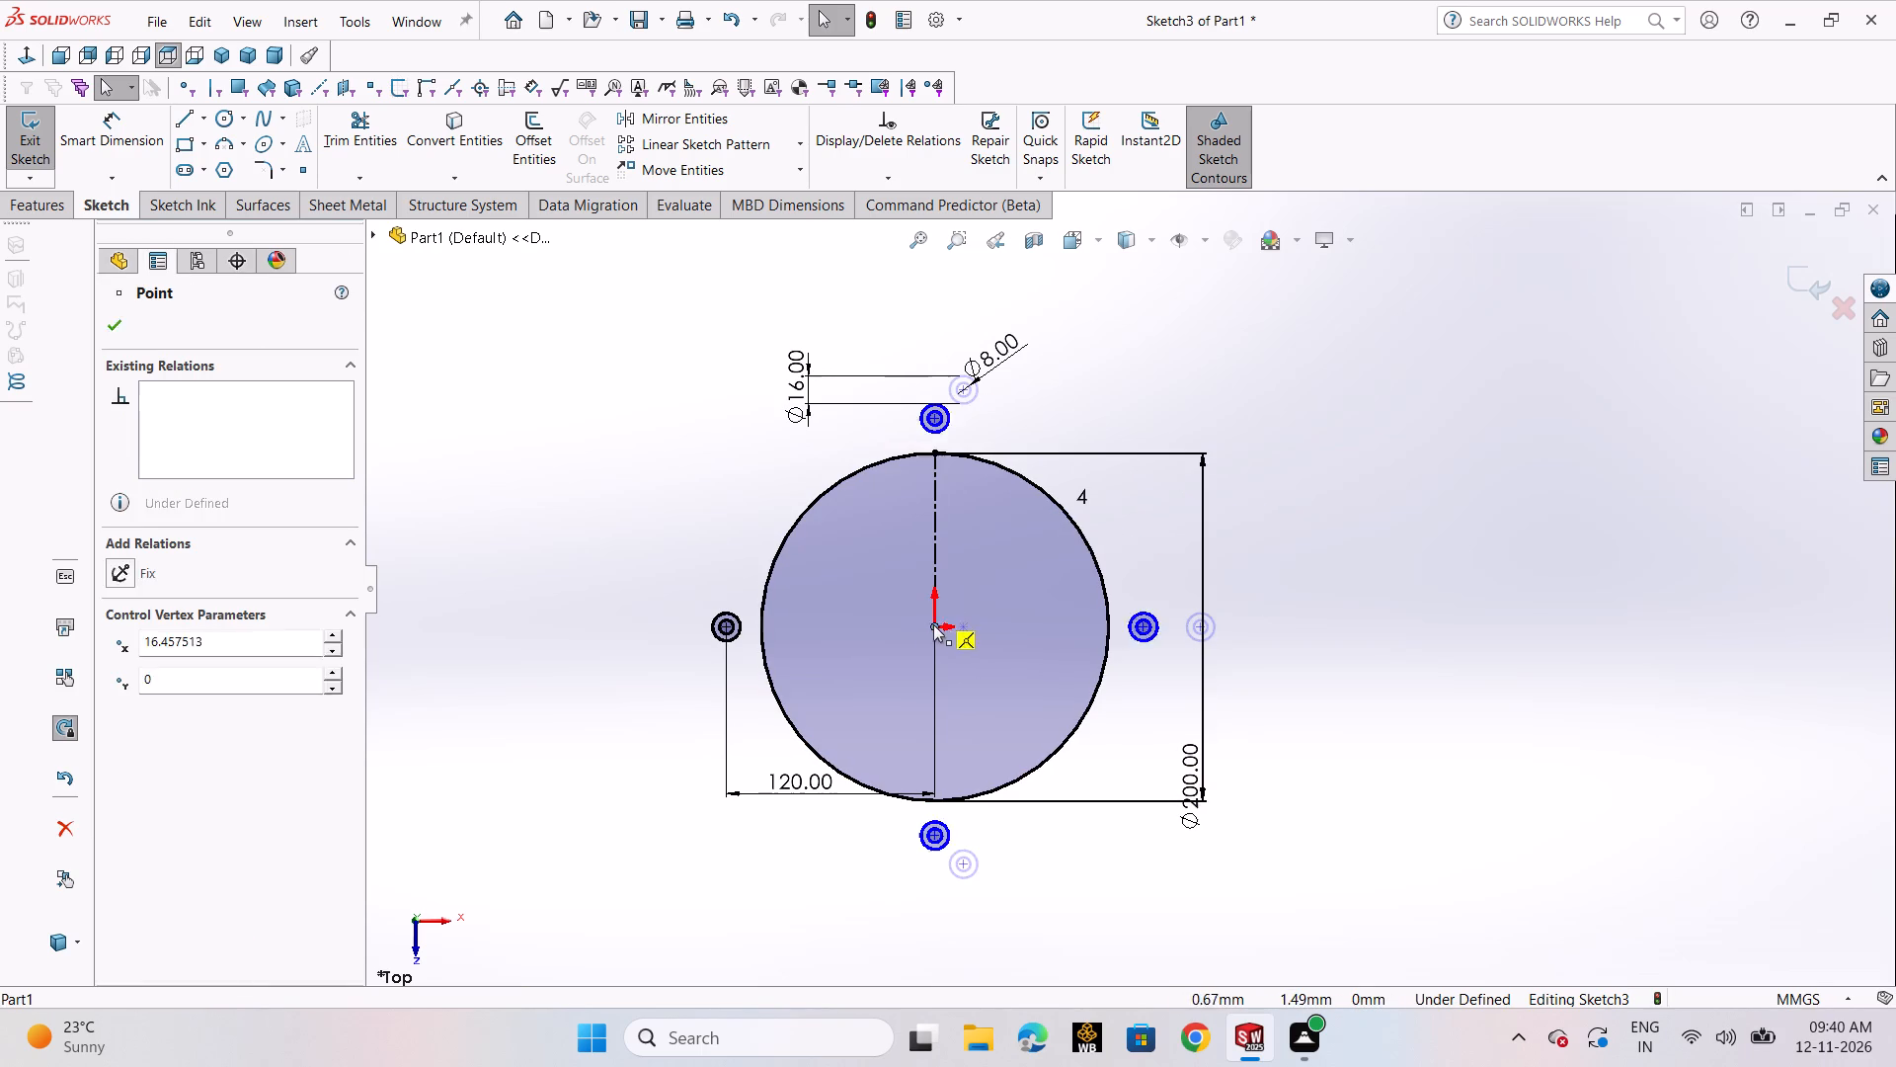
{"action": "left_click_drag", "start_coordinate": [933, 624], "coordinate": [937, 623]}
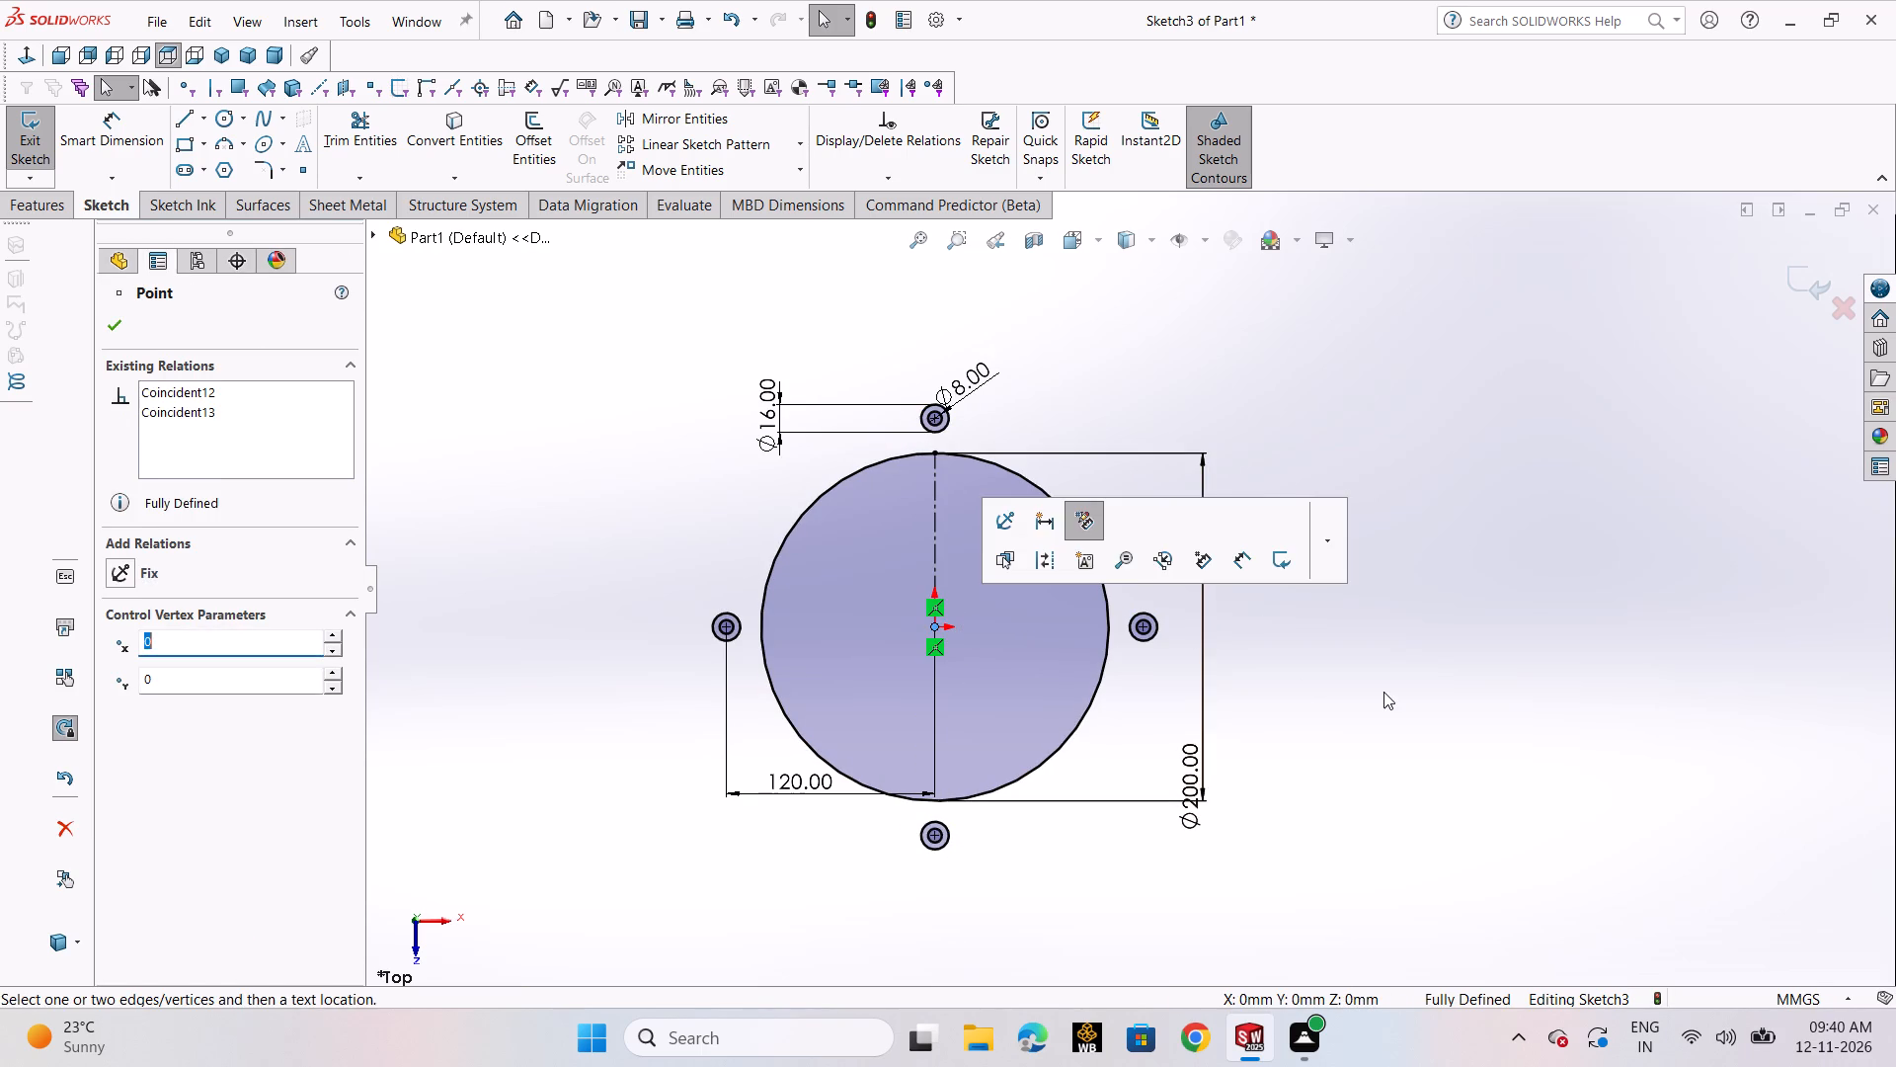
{"action": "left_click", "coordinate": [1383, 692]}
Add a vertical relation between the origin and the centres of the upper and lower circle pairs.
{"action": "left_click", "coordinate": [886, 181]}
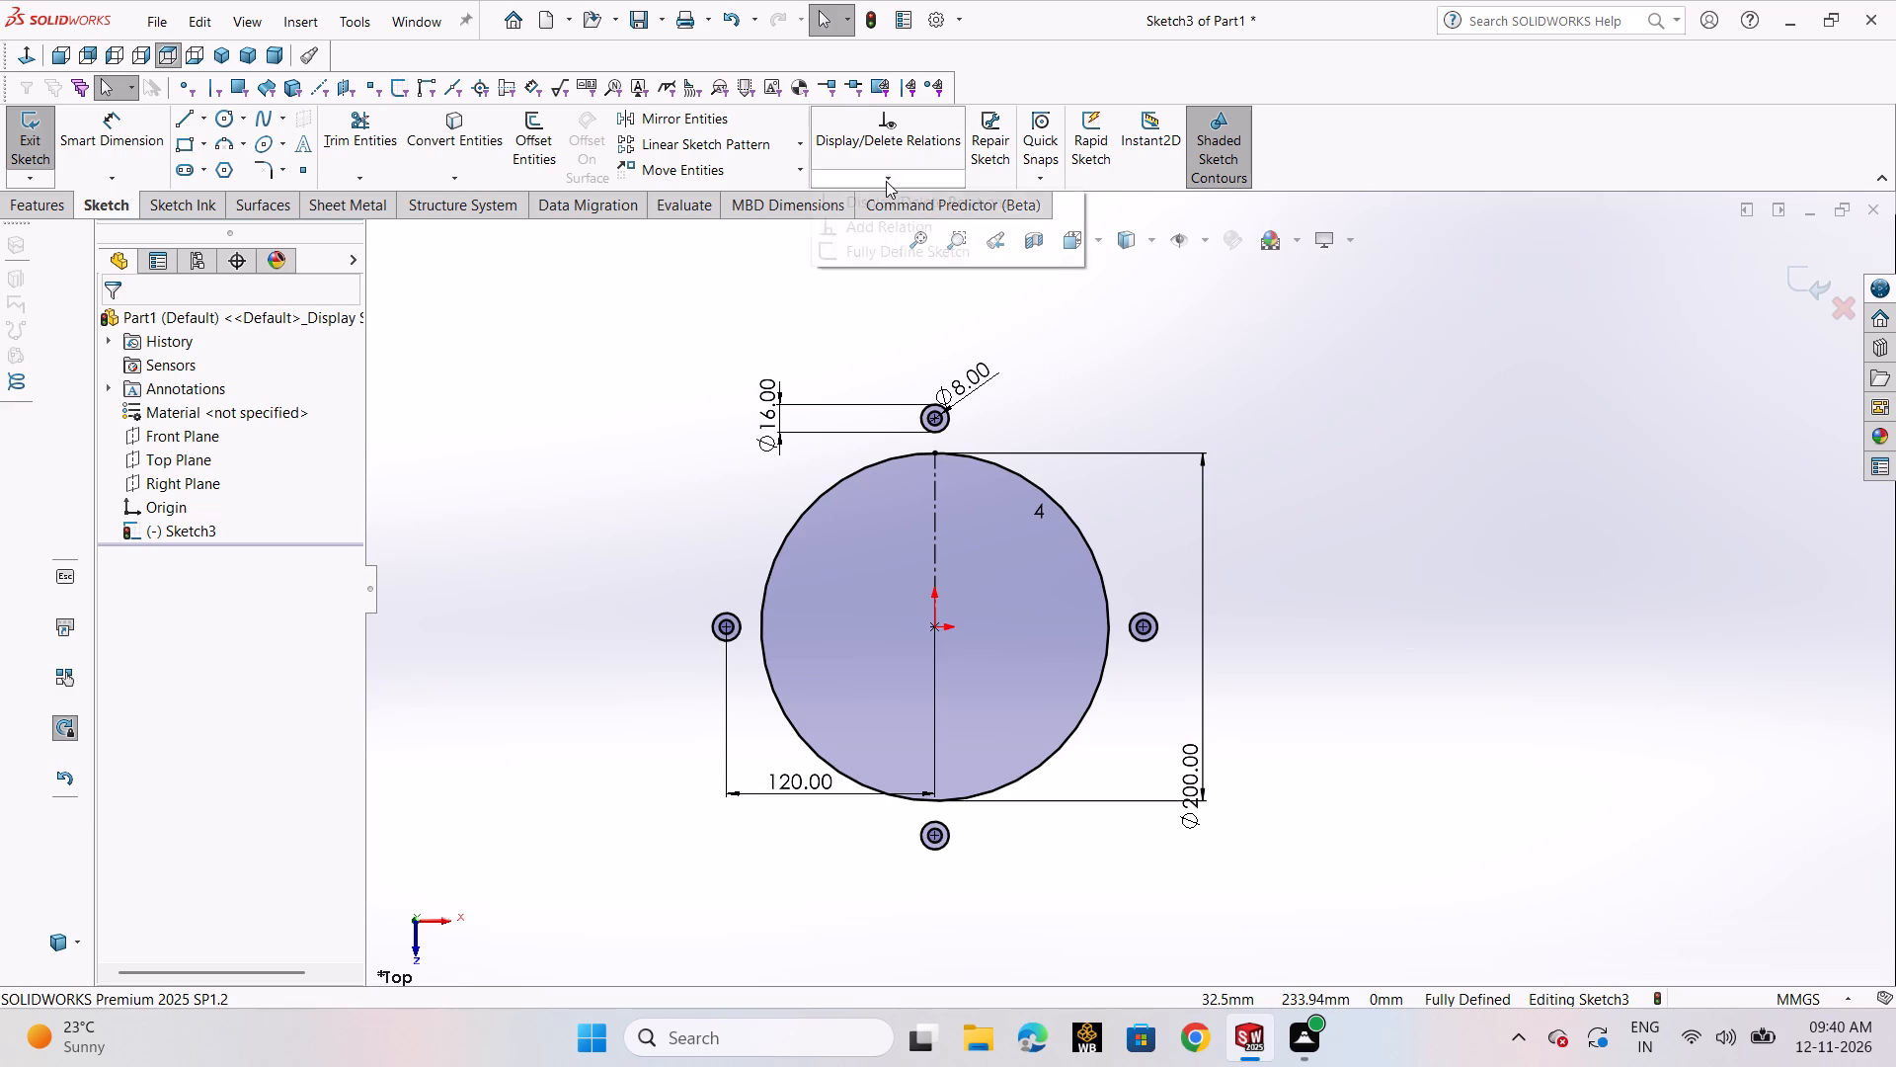
{"action": "left_click", "coordinate": [889, 220]}
{"action": "left_click", "coordinate": [933, 628]}
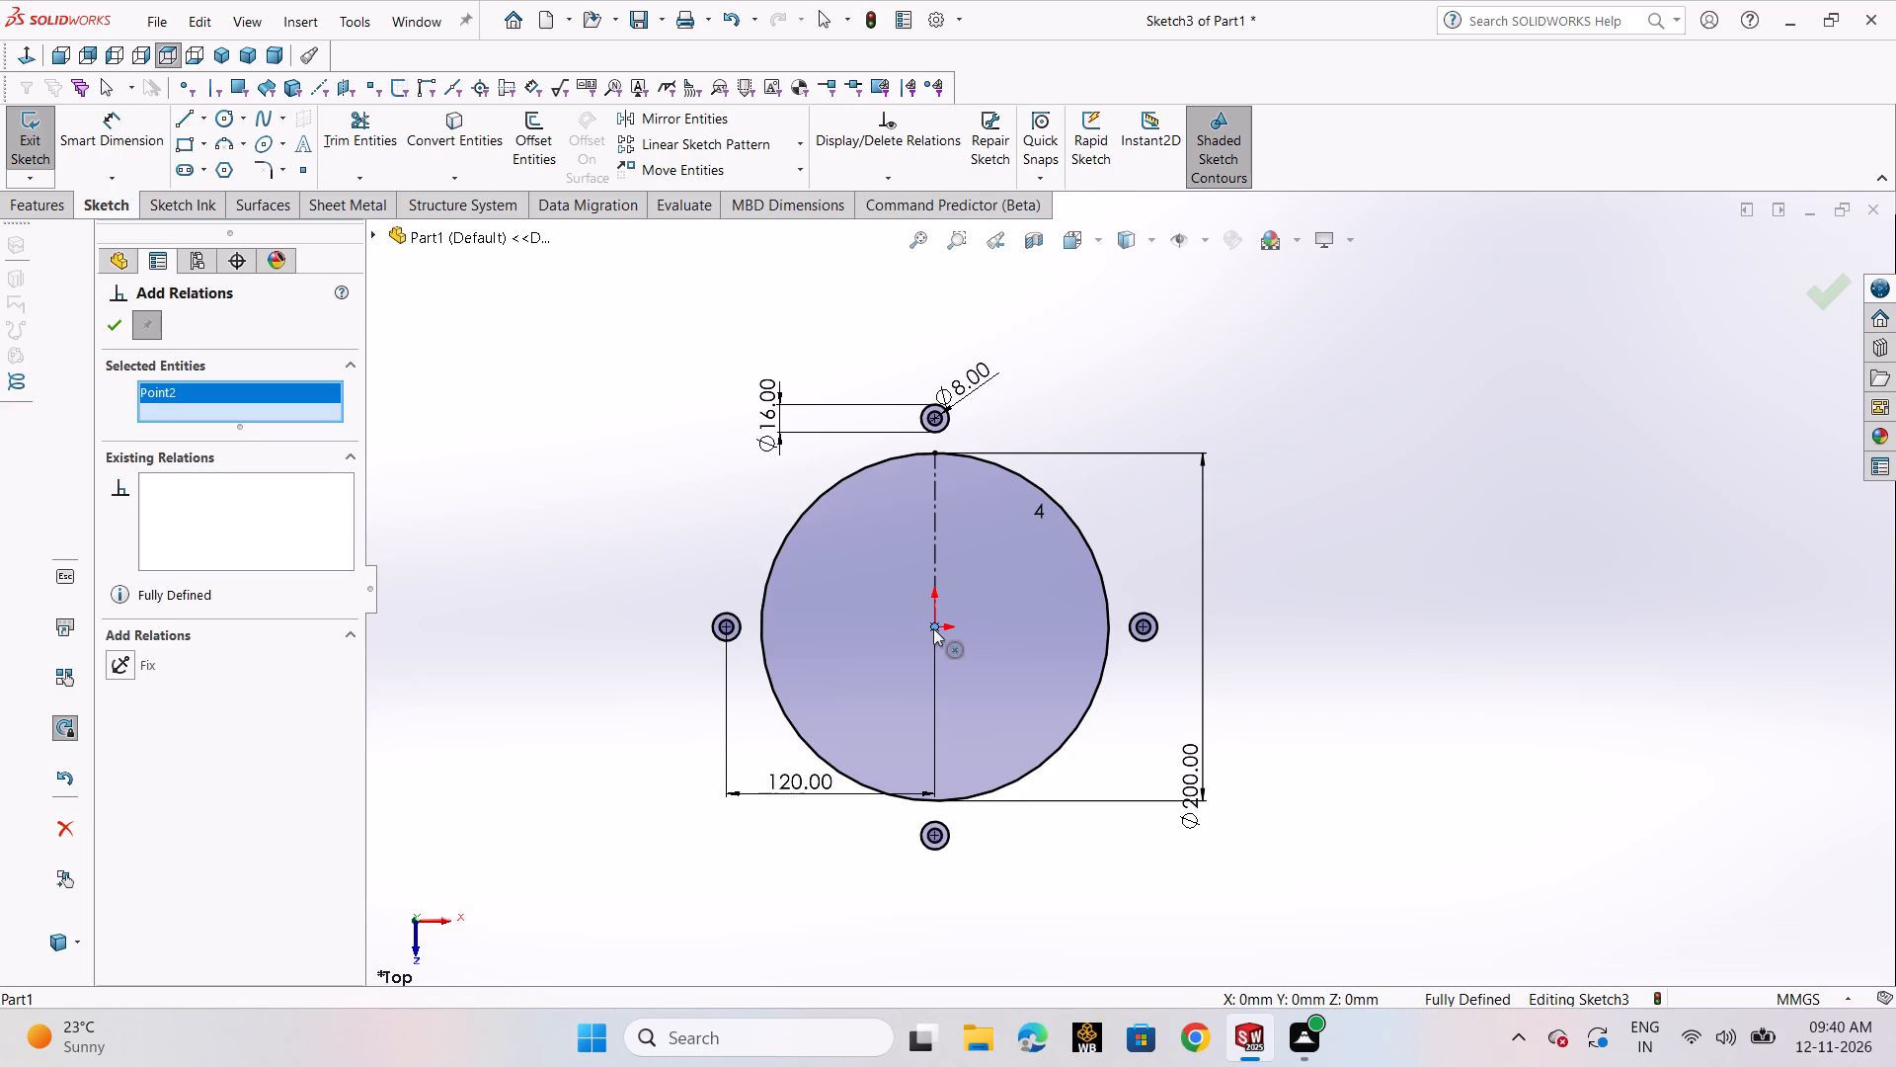
{"action": "left_click", "coordinate": [929, 421]}
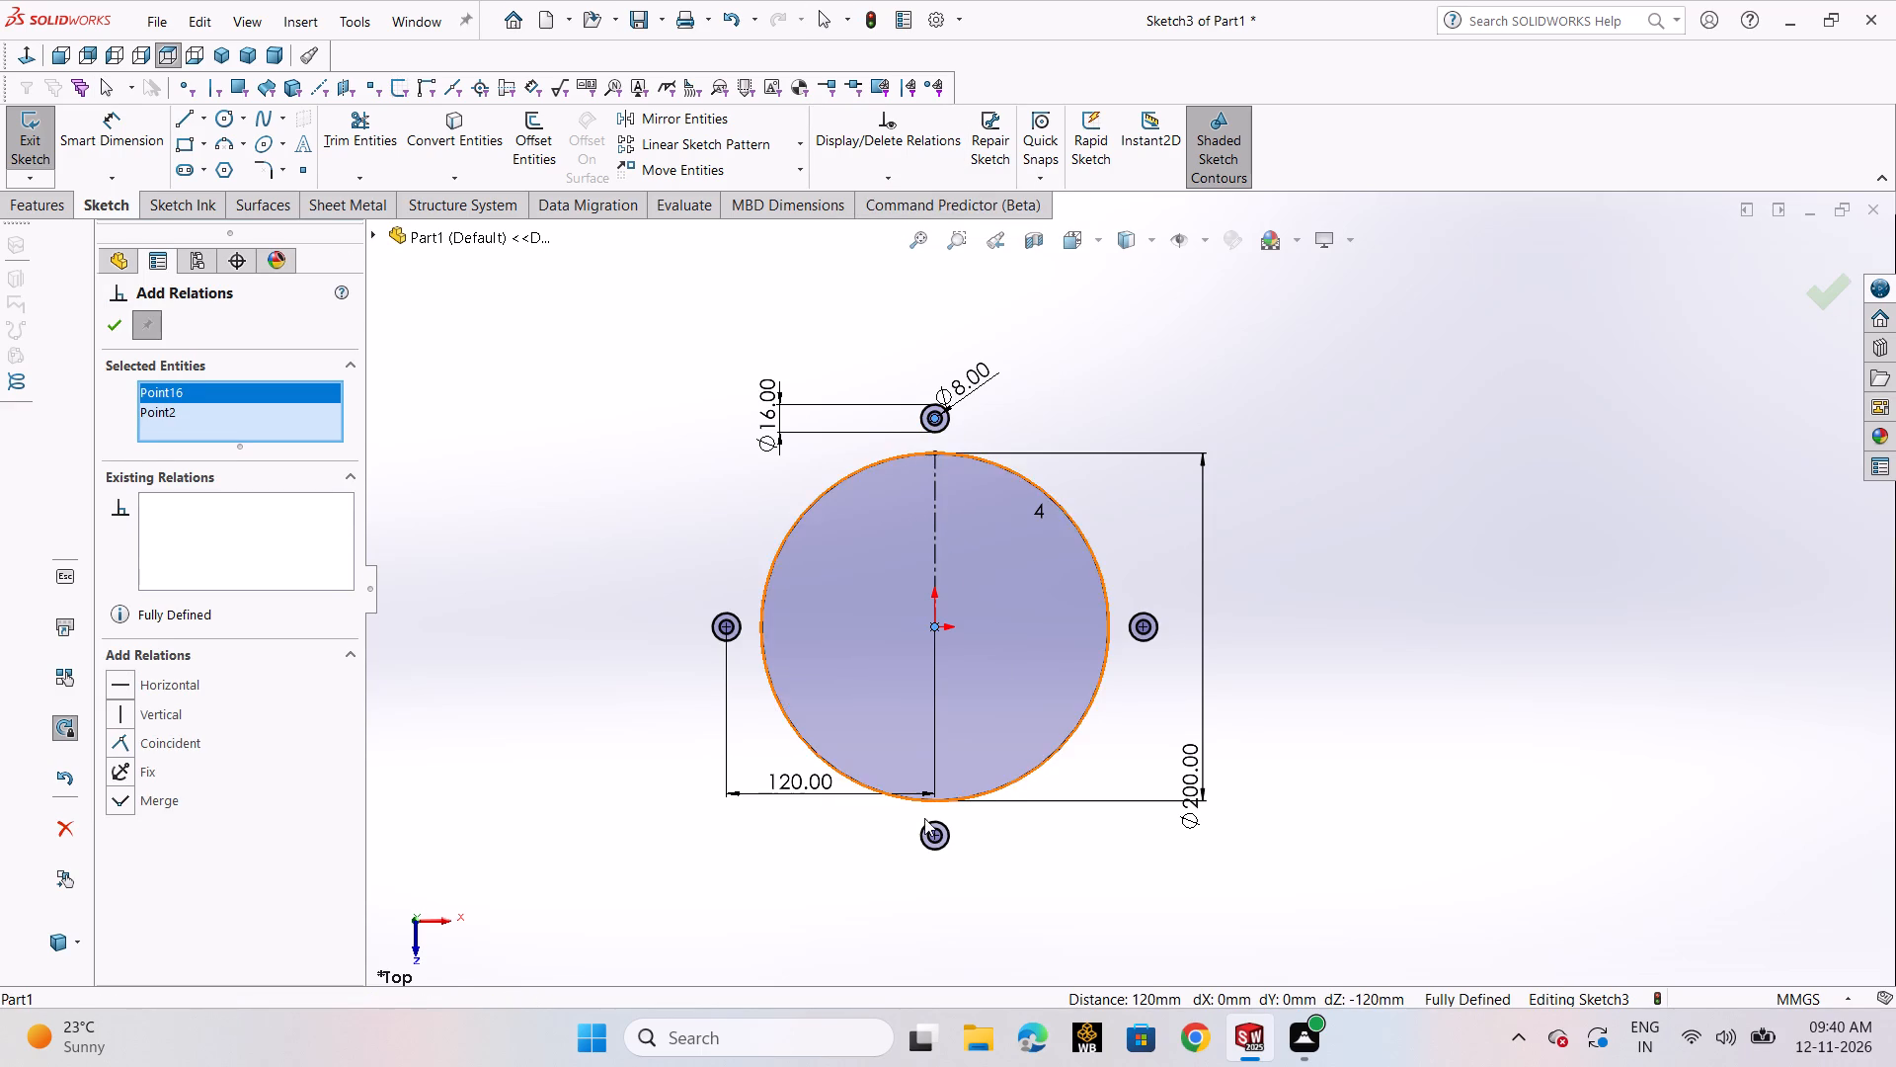
{"action": "left_click", "coordinate": [937, 835]}
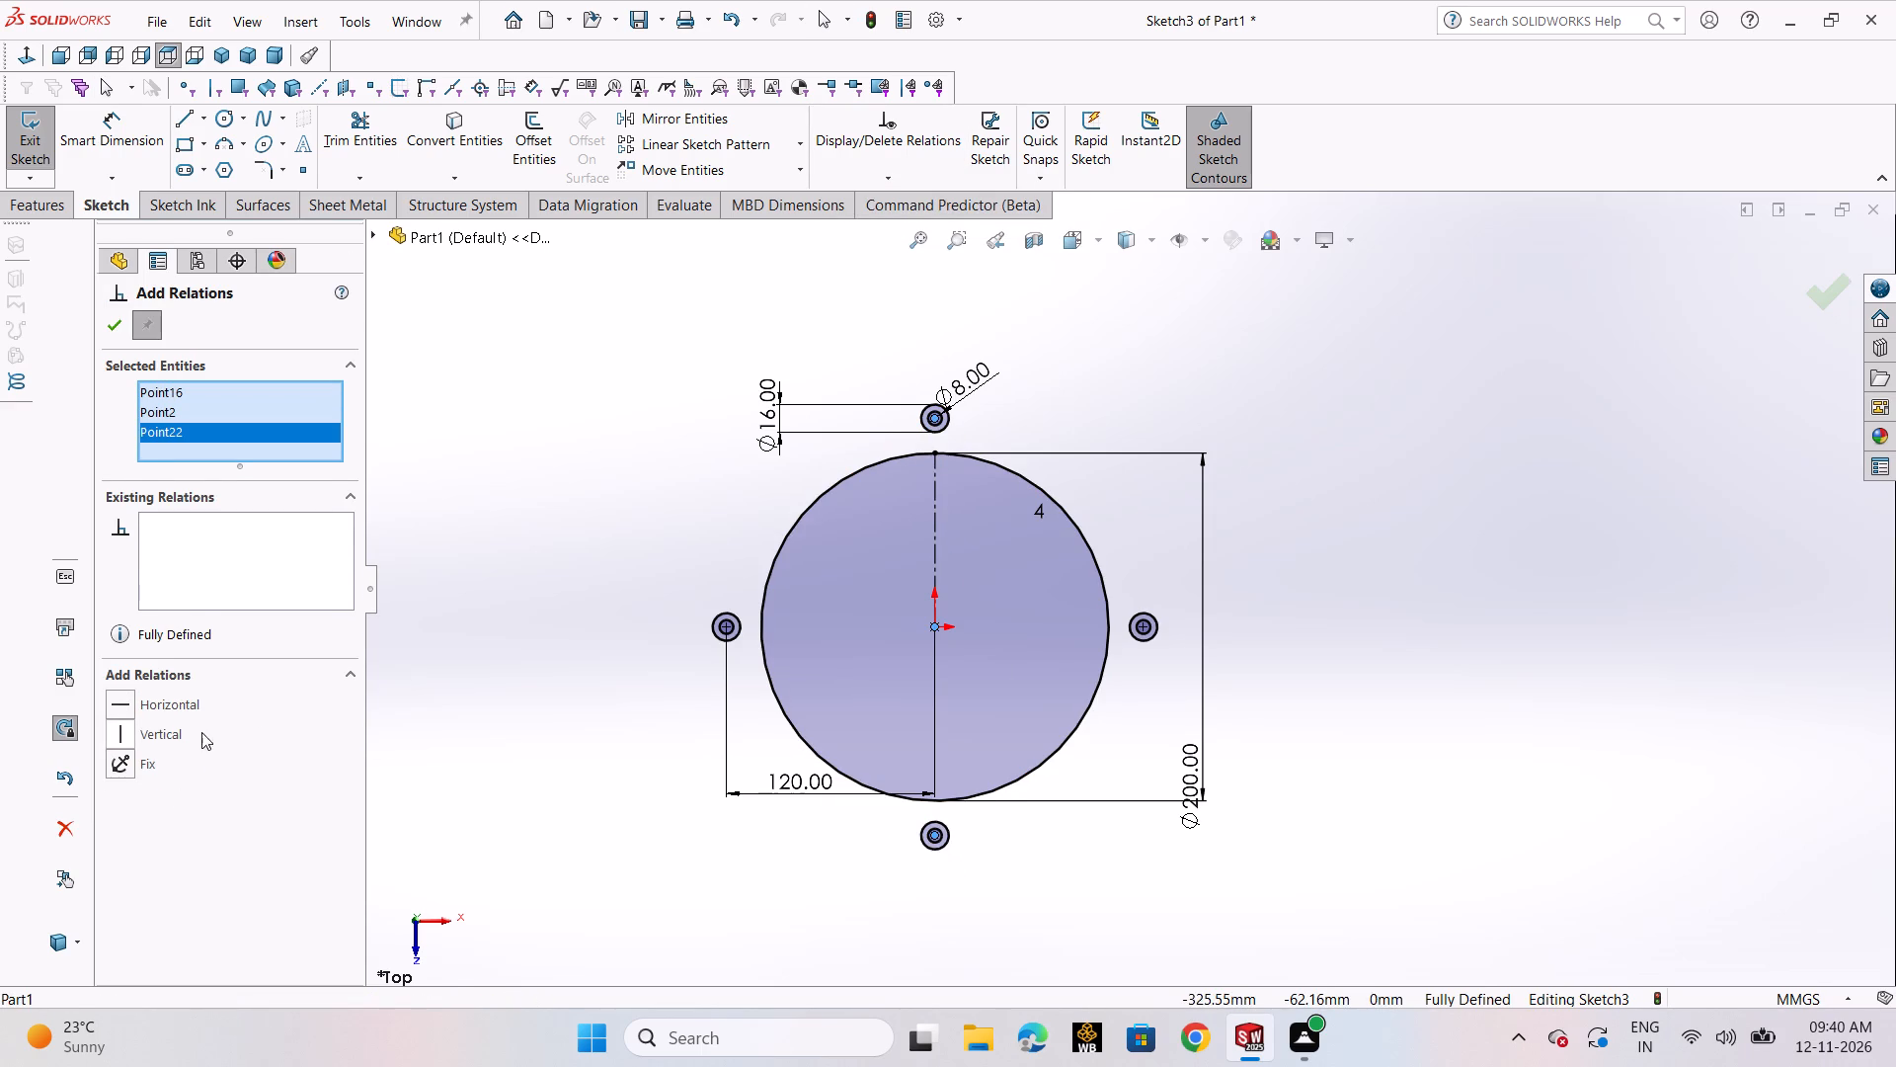
{"action": "left_click", "coordinate": [190, 739]}
{"action": "left_click", "coordinate": [154, 740]}
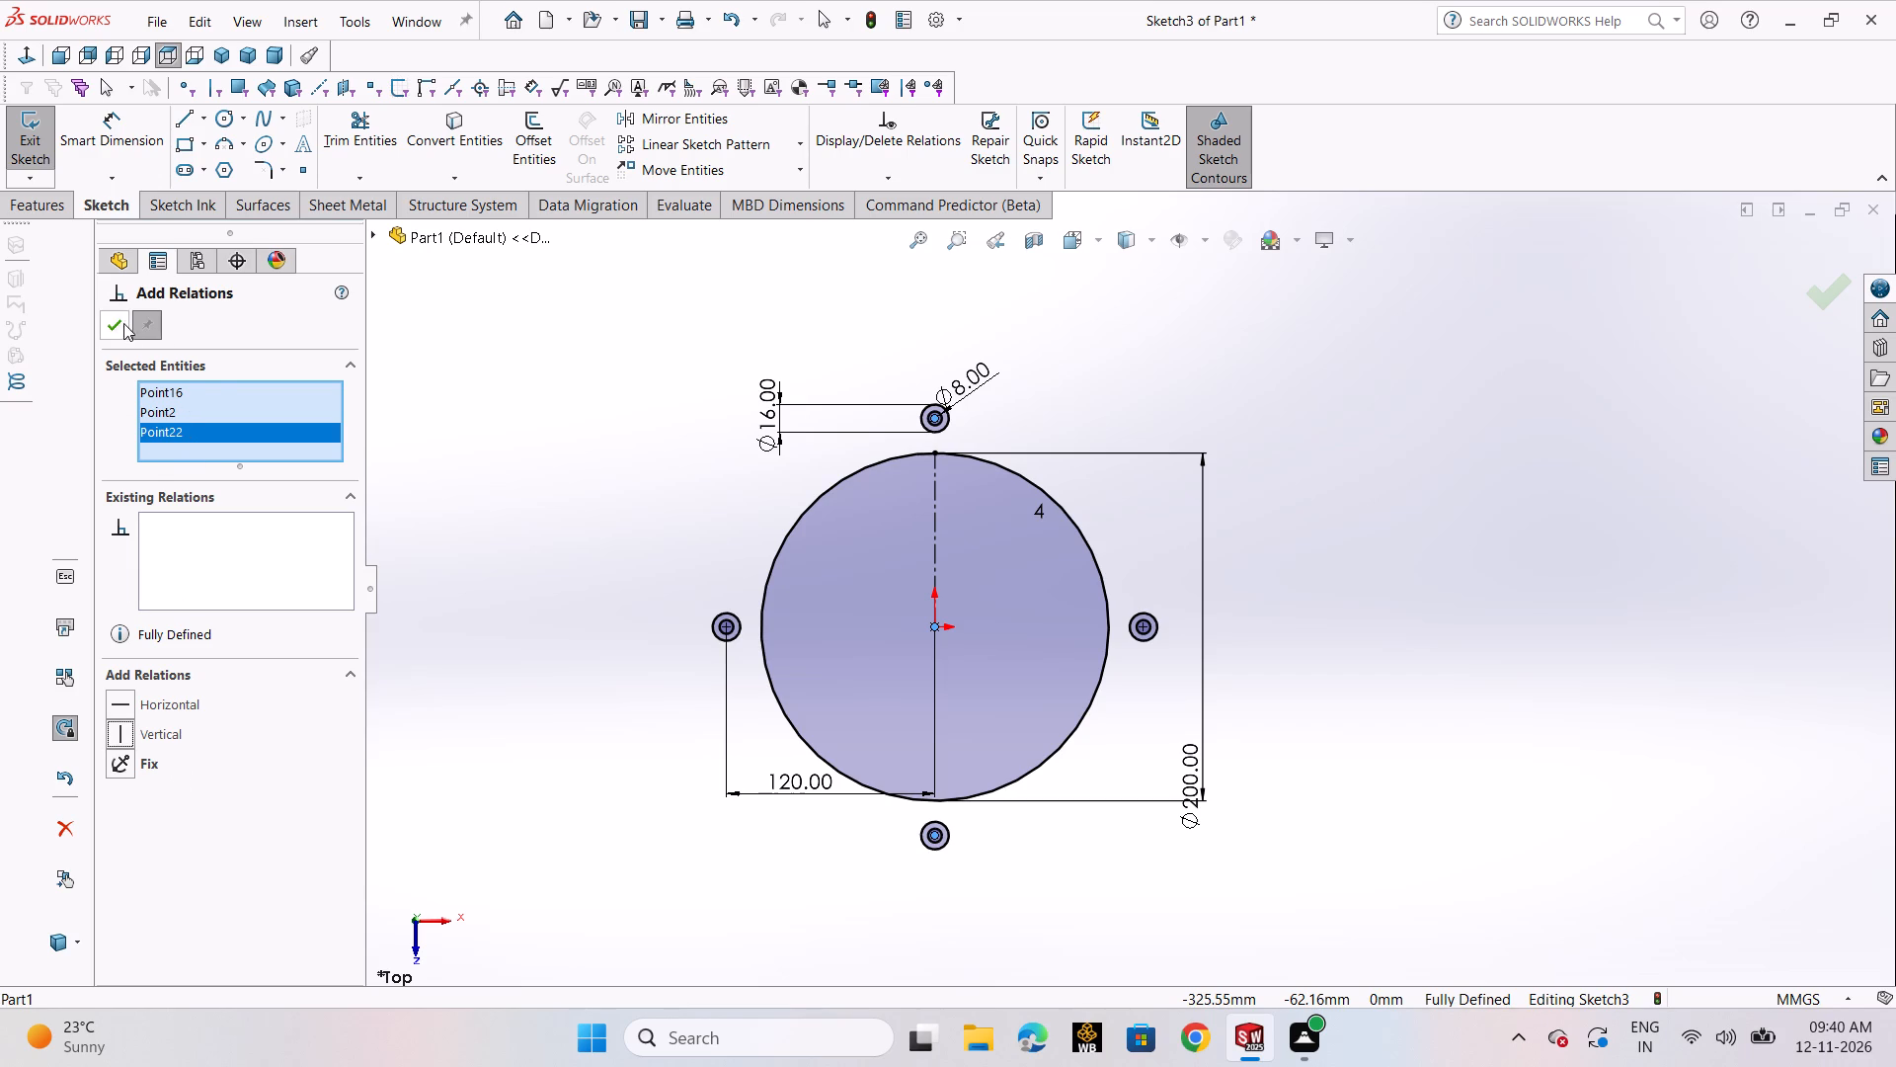
{"action": "left_click", "coordinate": [118, 321]}
{"action": "left_click", "coordinate": [551, 445]}
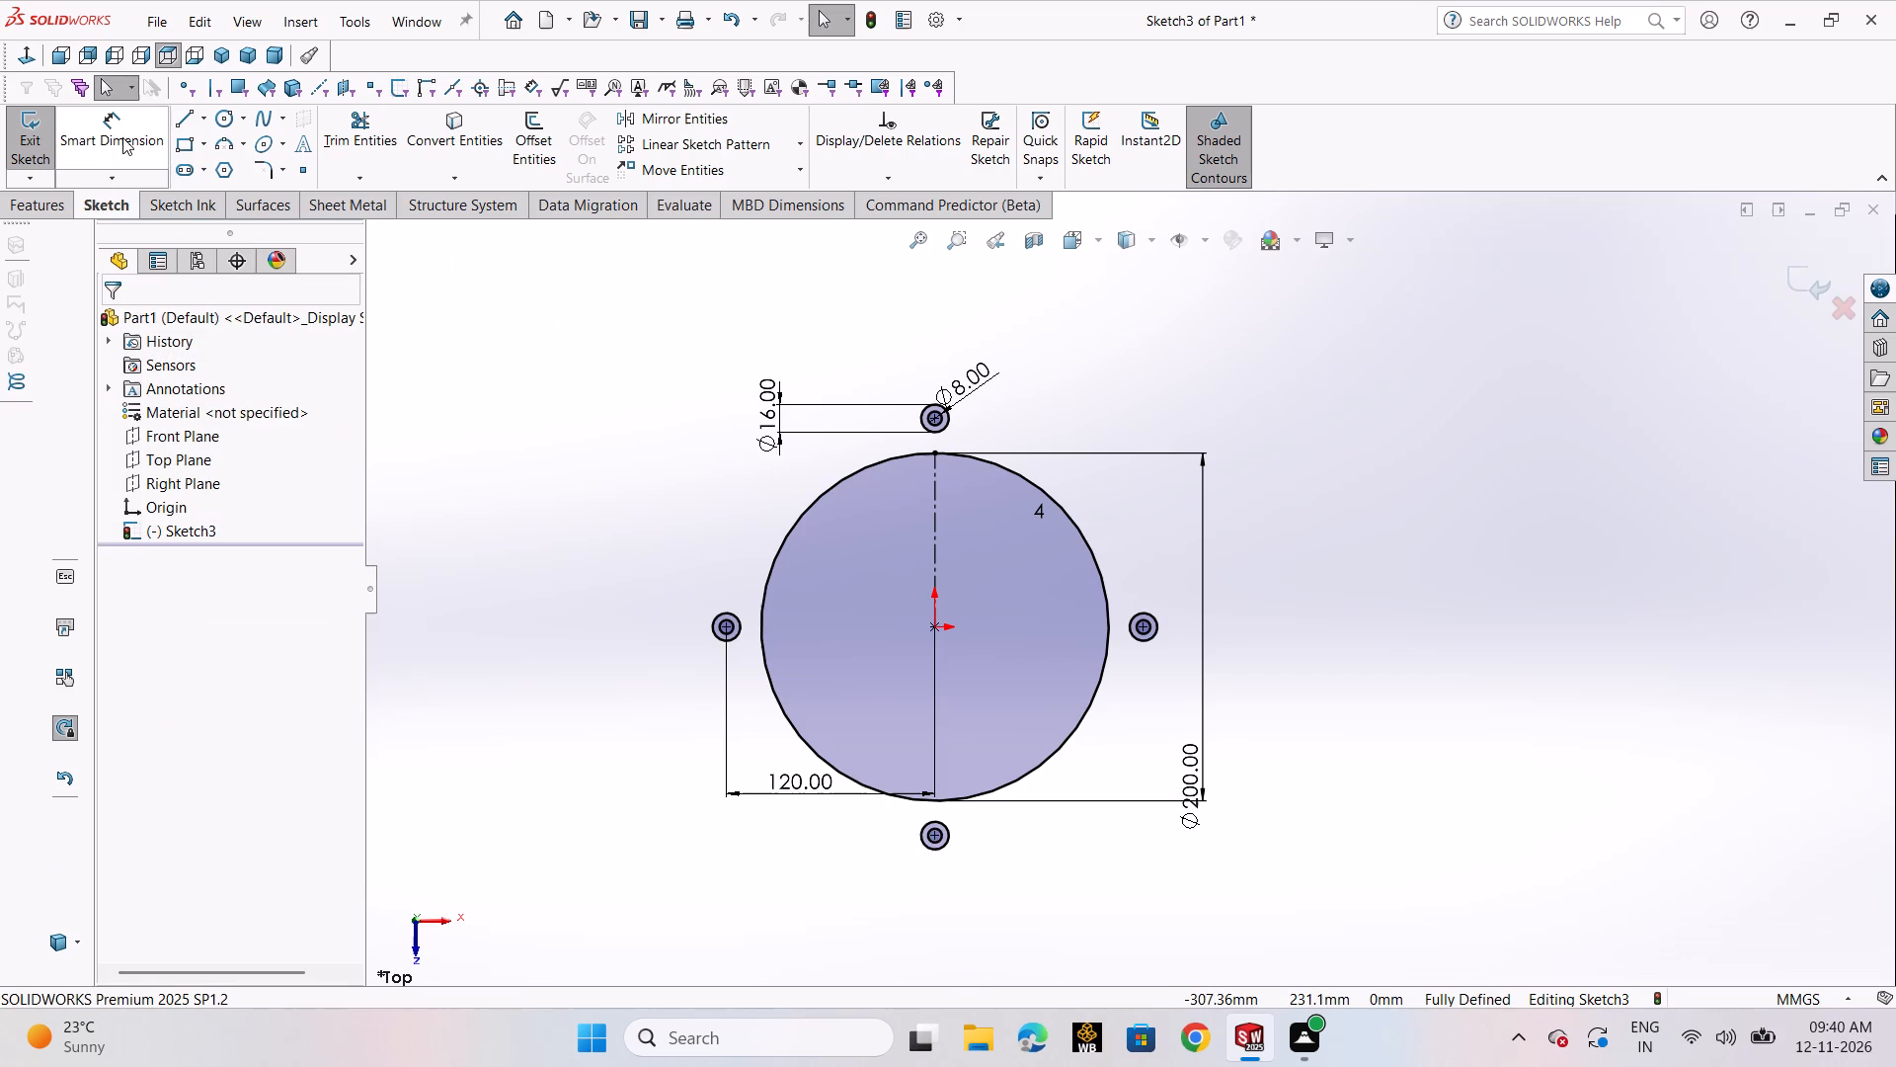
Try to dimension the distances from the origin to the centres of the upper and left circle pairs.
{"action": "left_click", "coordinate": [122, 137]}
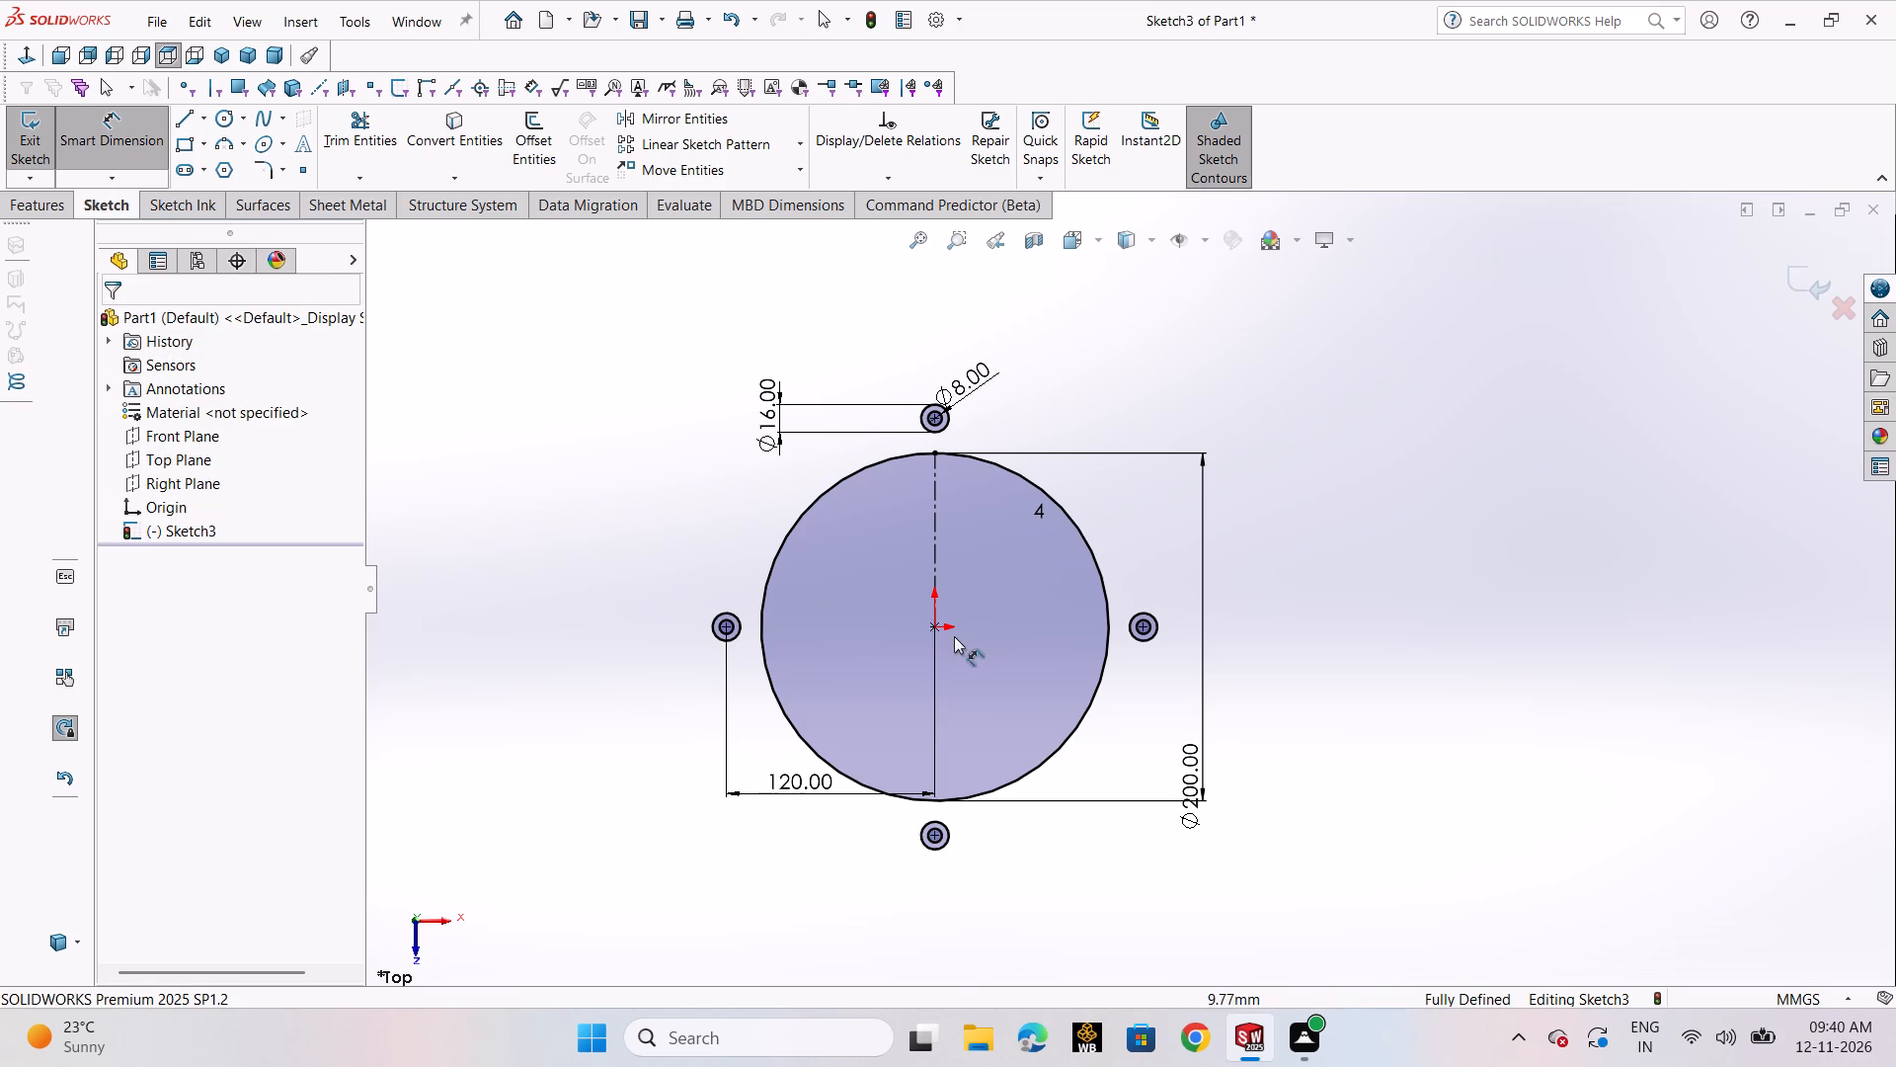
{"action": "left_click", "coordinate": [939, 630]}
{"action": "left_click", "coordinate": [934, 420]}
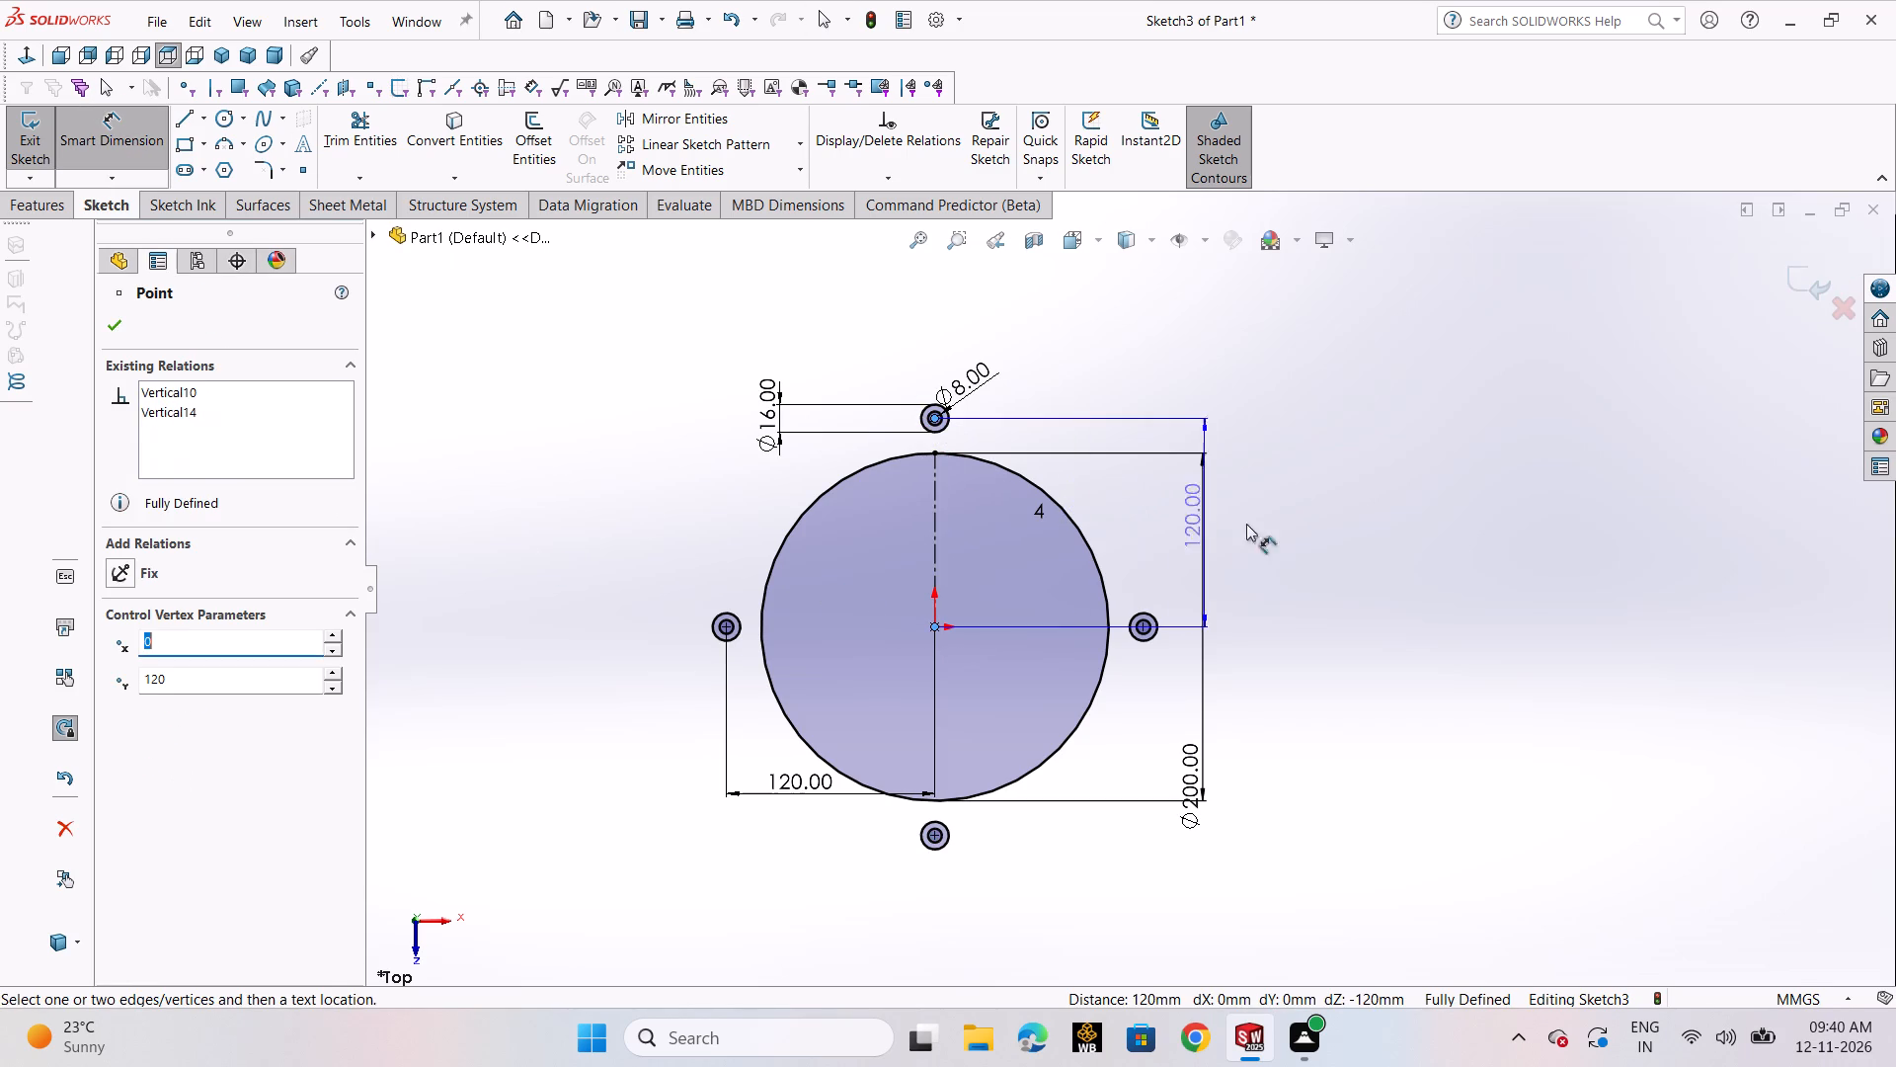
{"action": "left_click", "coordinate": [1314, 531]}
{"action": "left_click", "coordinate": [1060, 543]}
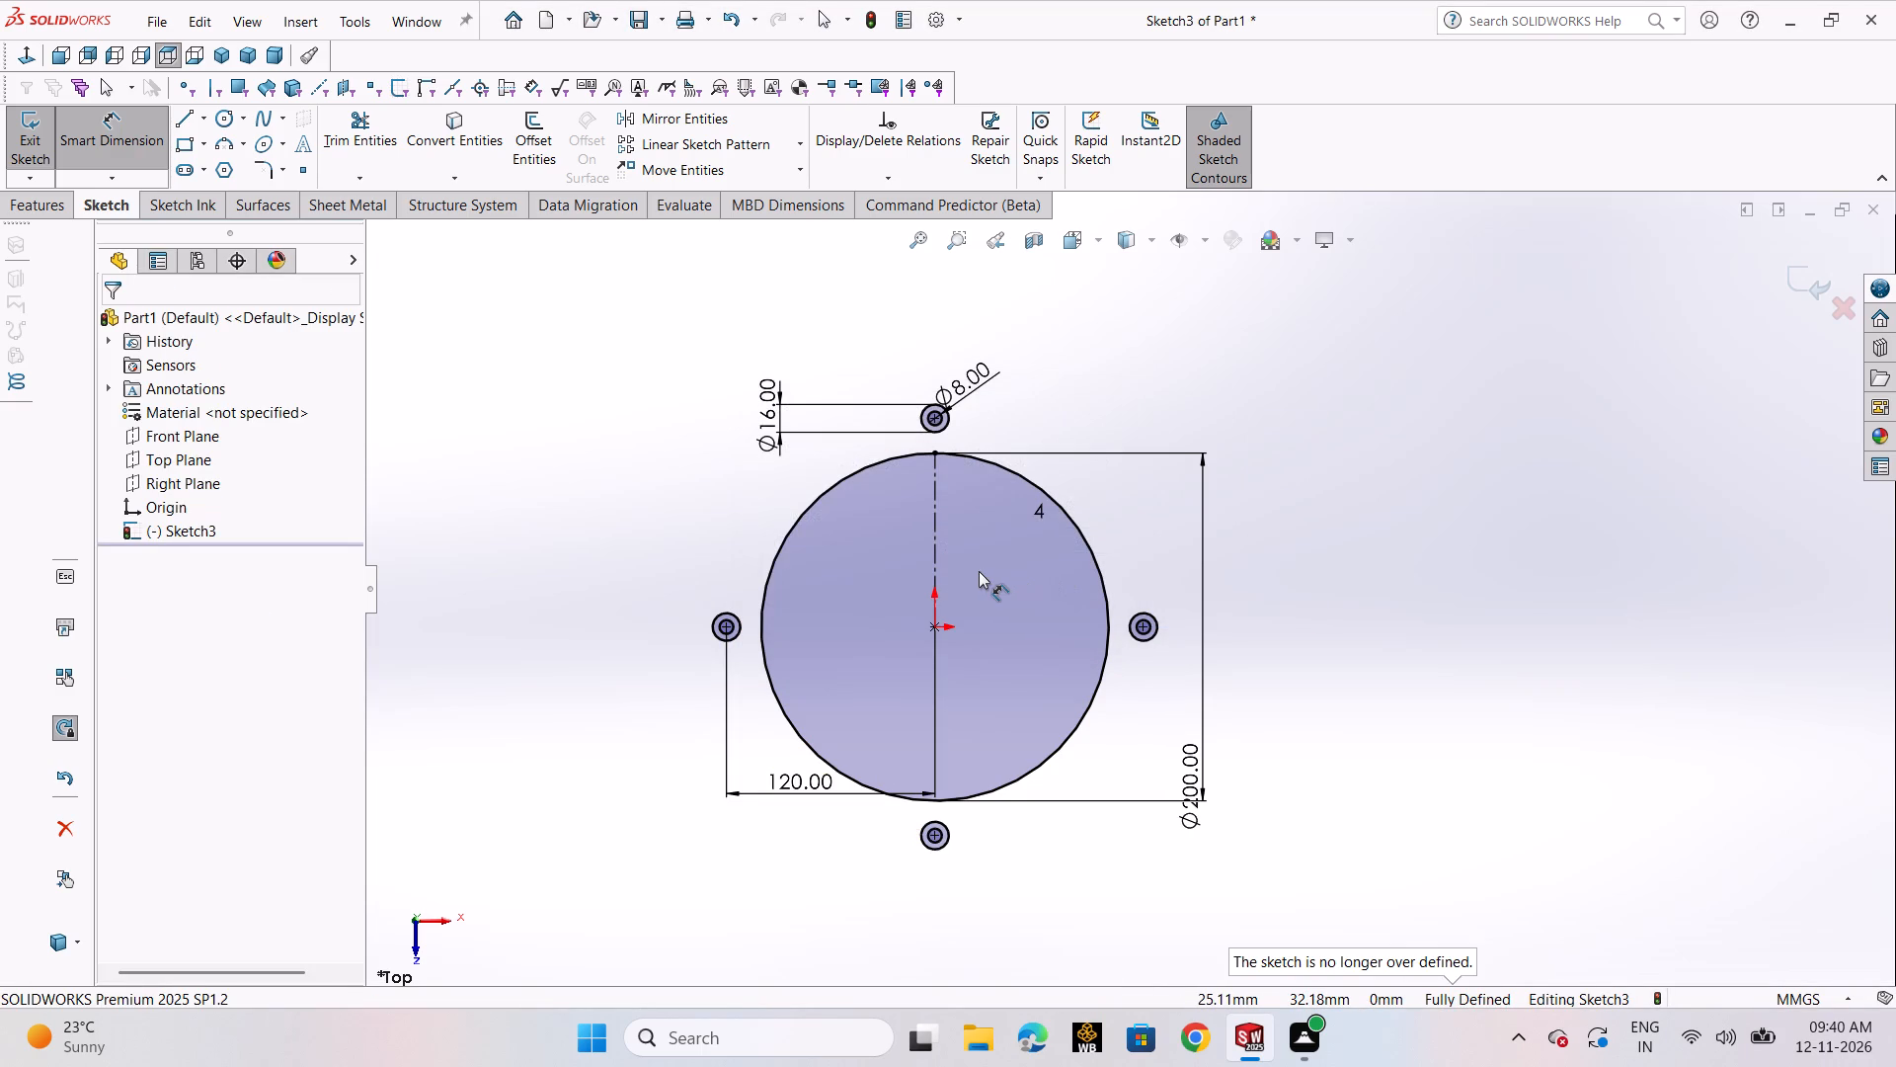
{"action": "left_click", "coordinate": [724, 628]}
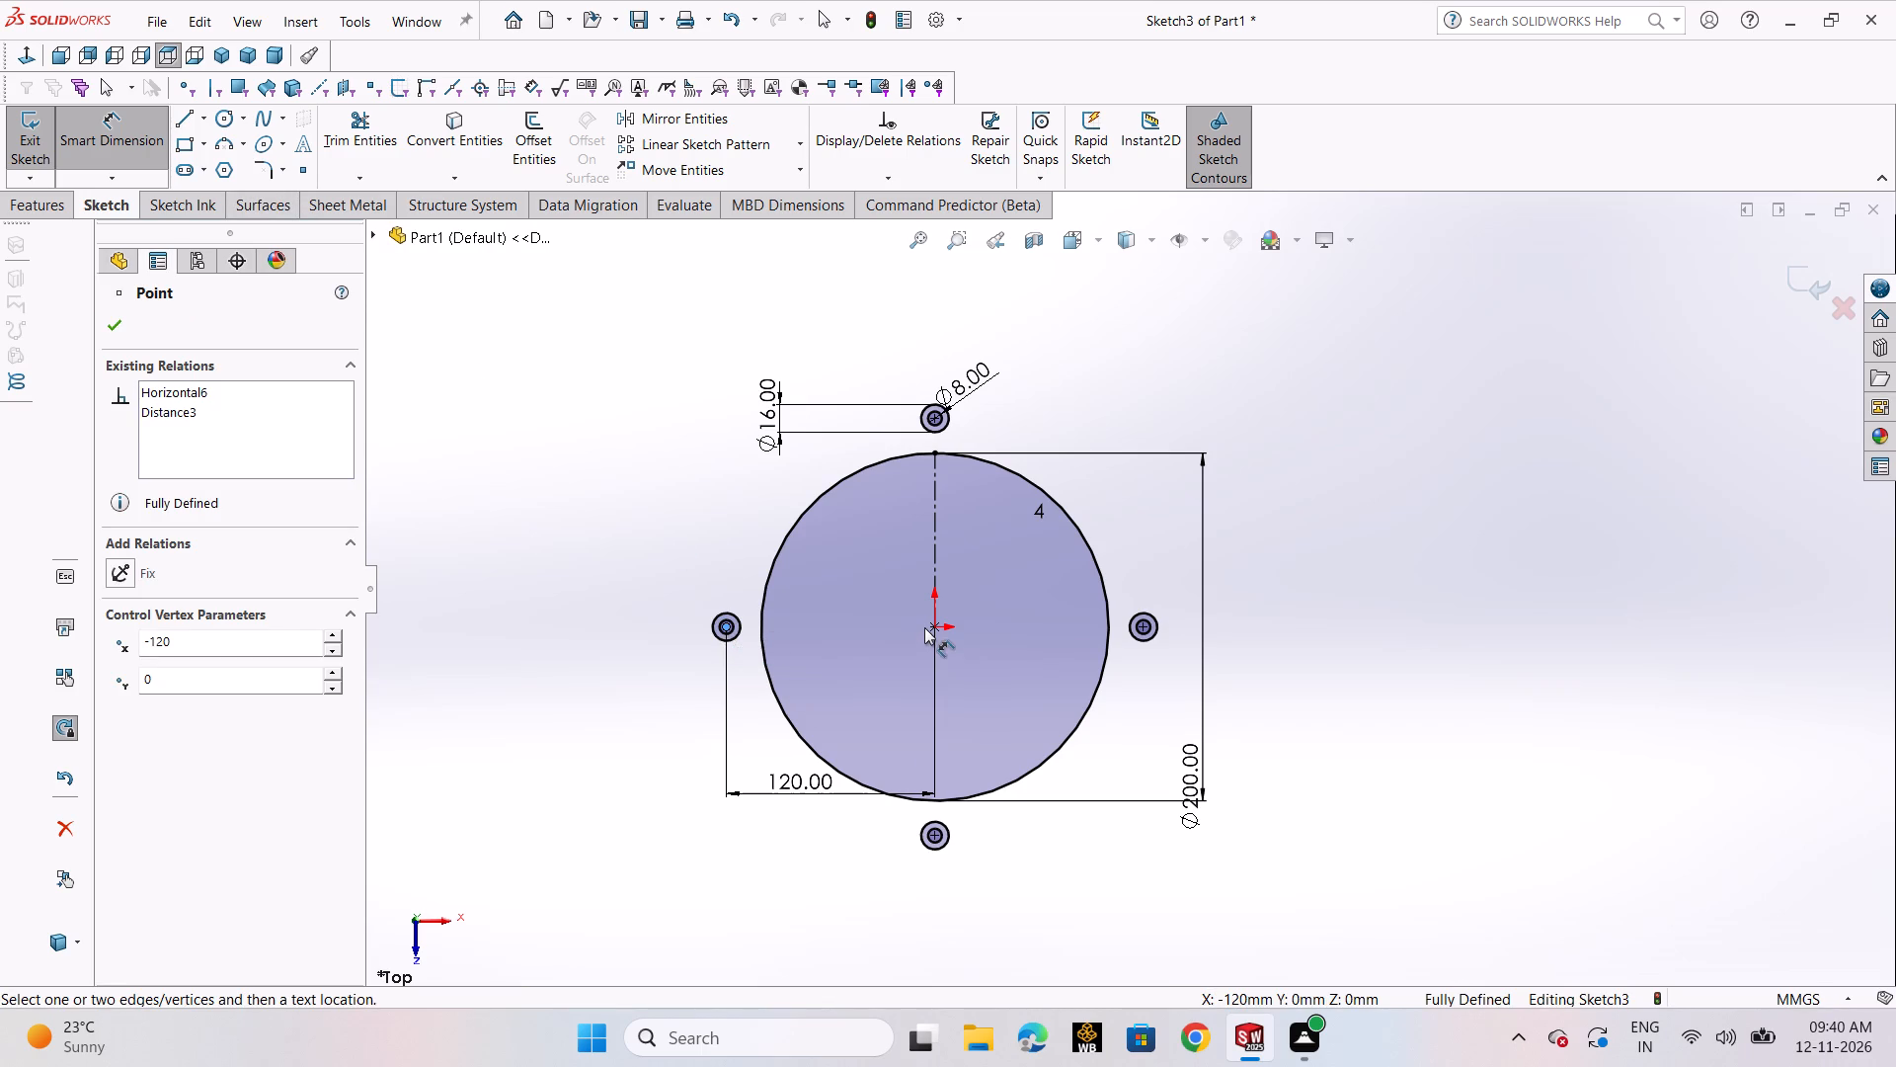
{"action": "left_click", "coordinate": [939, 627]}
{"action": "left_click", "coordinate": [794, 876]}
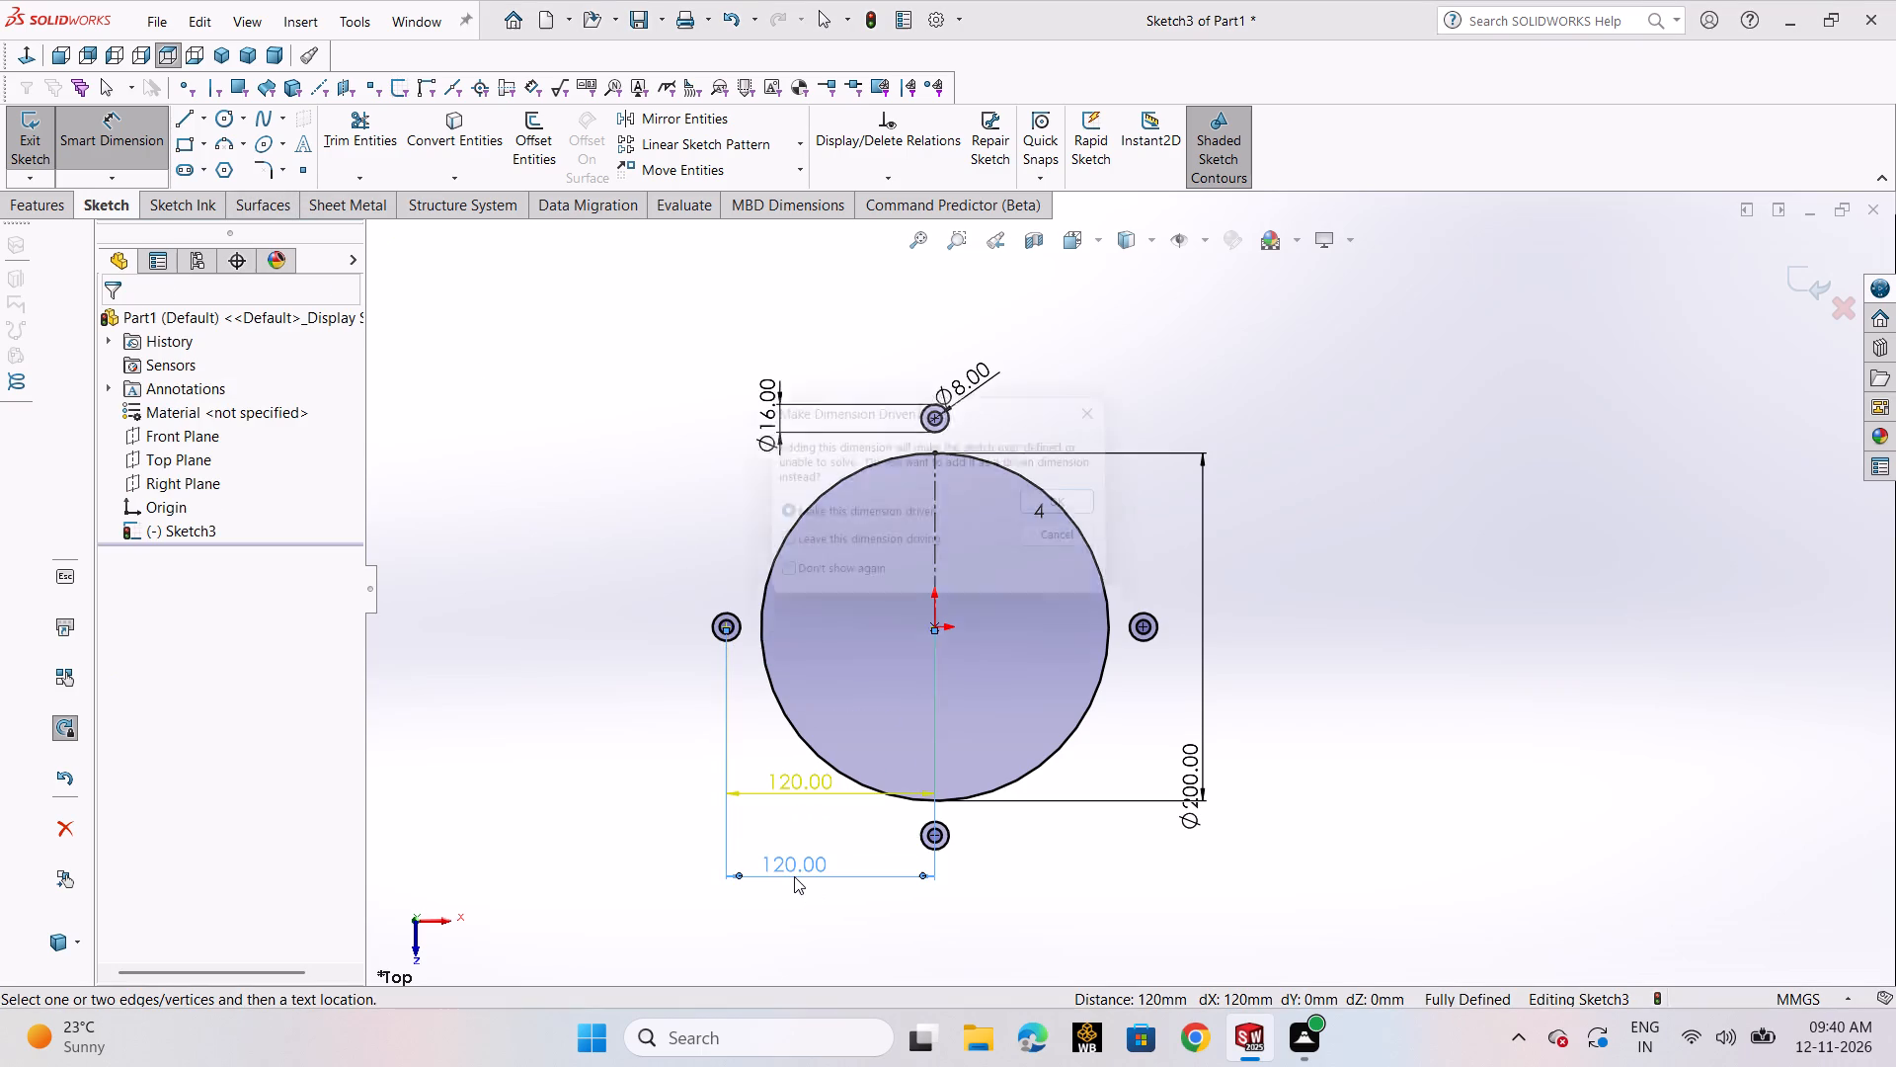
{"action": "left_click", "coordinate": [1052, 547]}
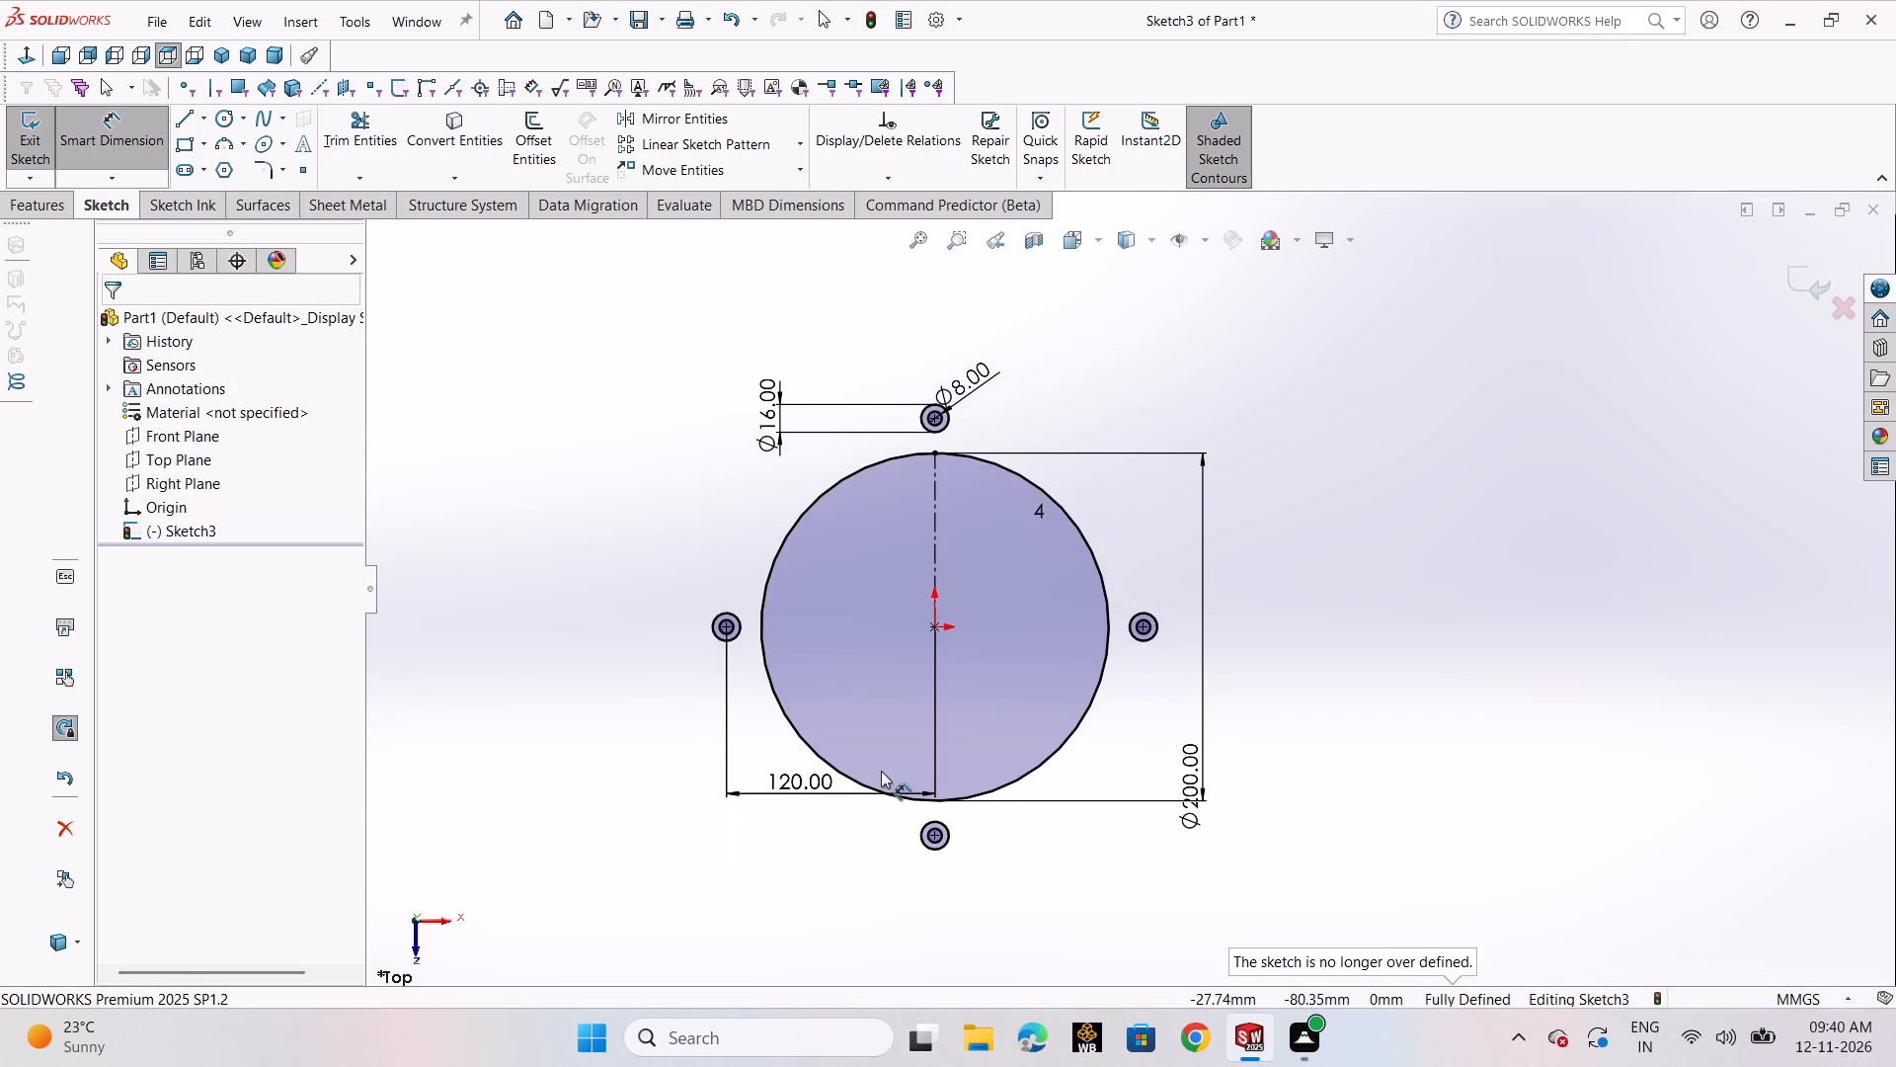
Set the distance between the left circle pair's centre and the origin to 140 mm.
{"action": "double_click", "coordinate": [795, 784]}
{"action": "type", "text": "140"}
{"action": "key", "text": "Return"}
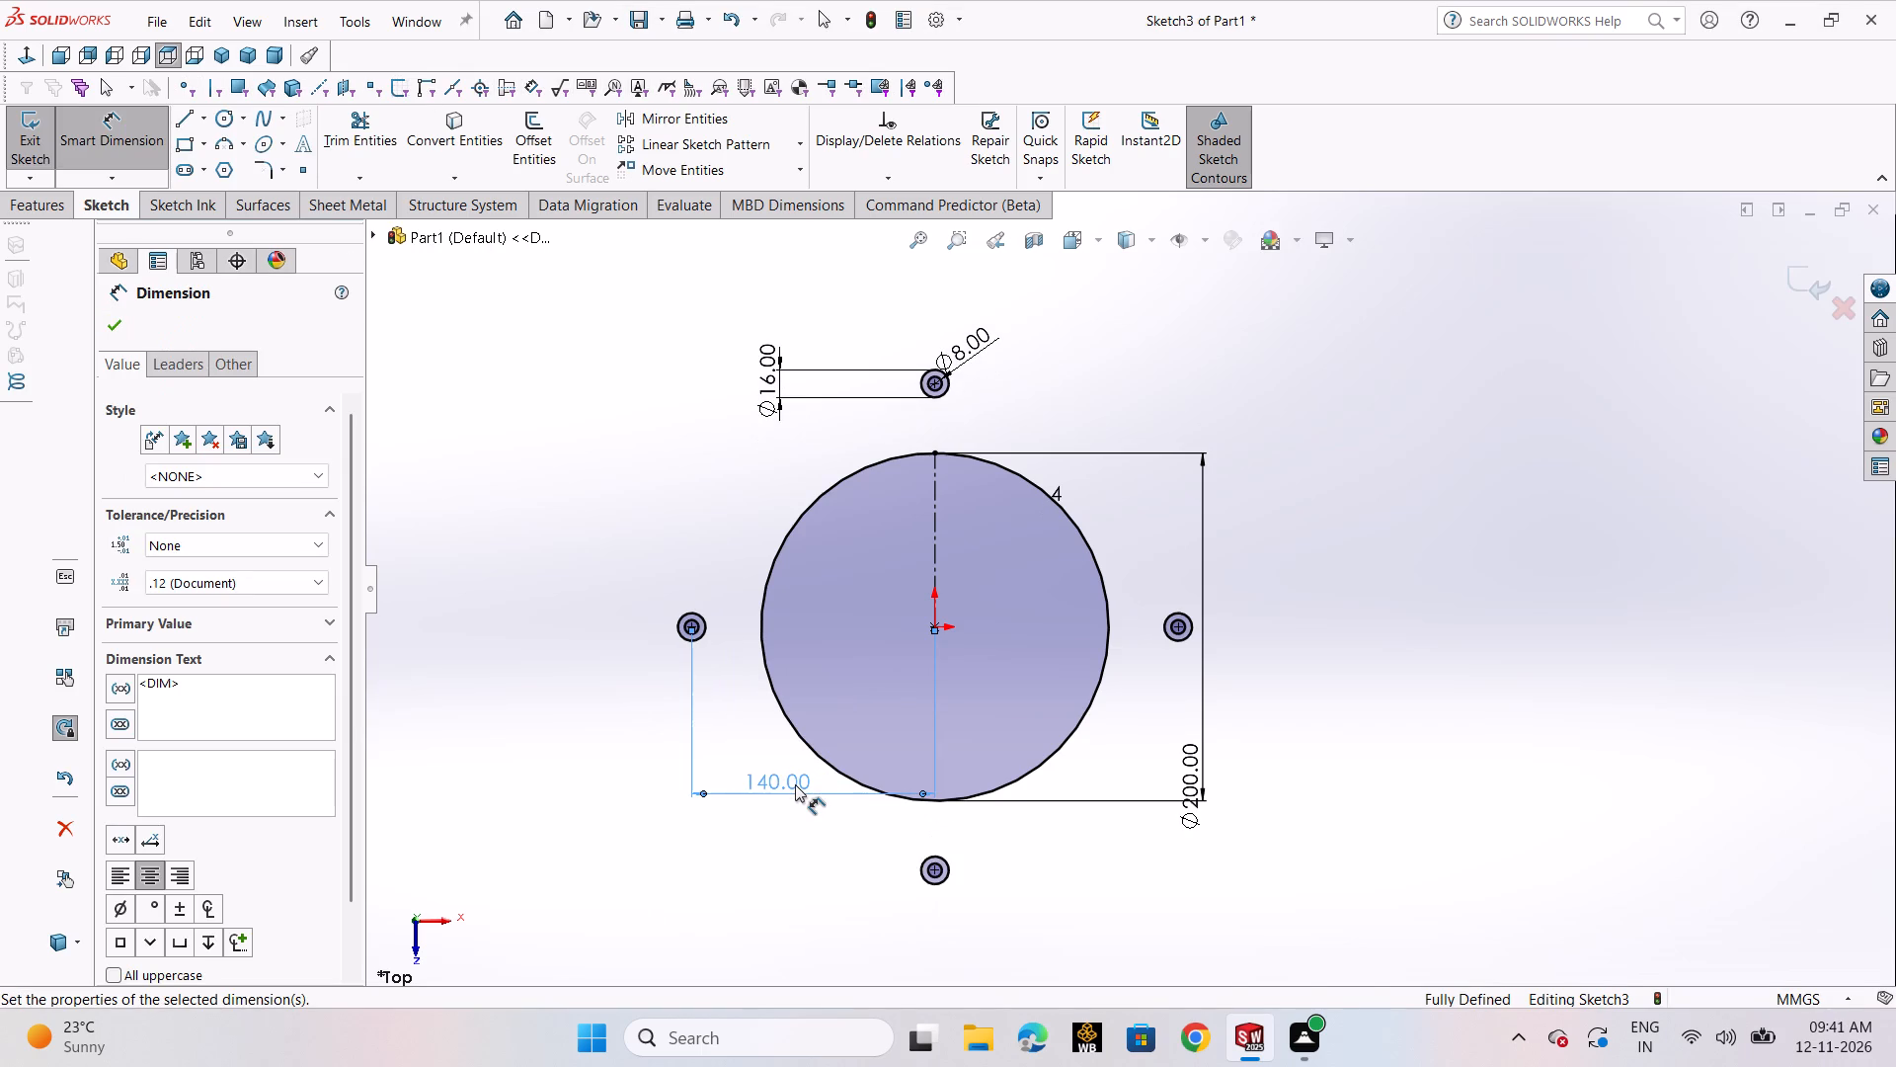
{"action": "left_click", "coordinate": [109, 326]}
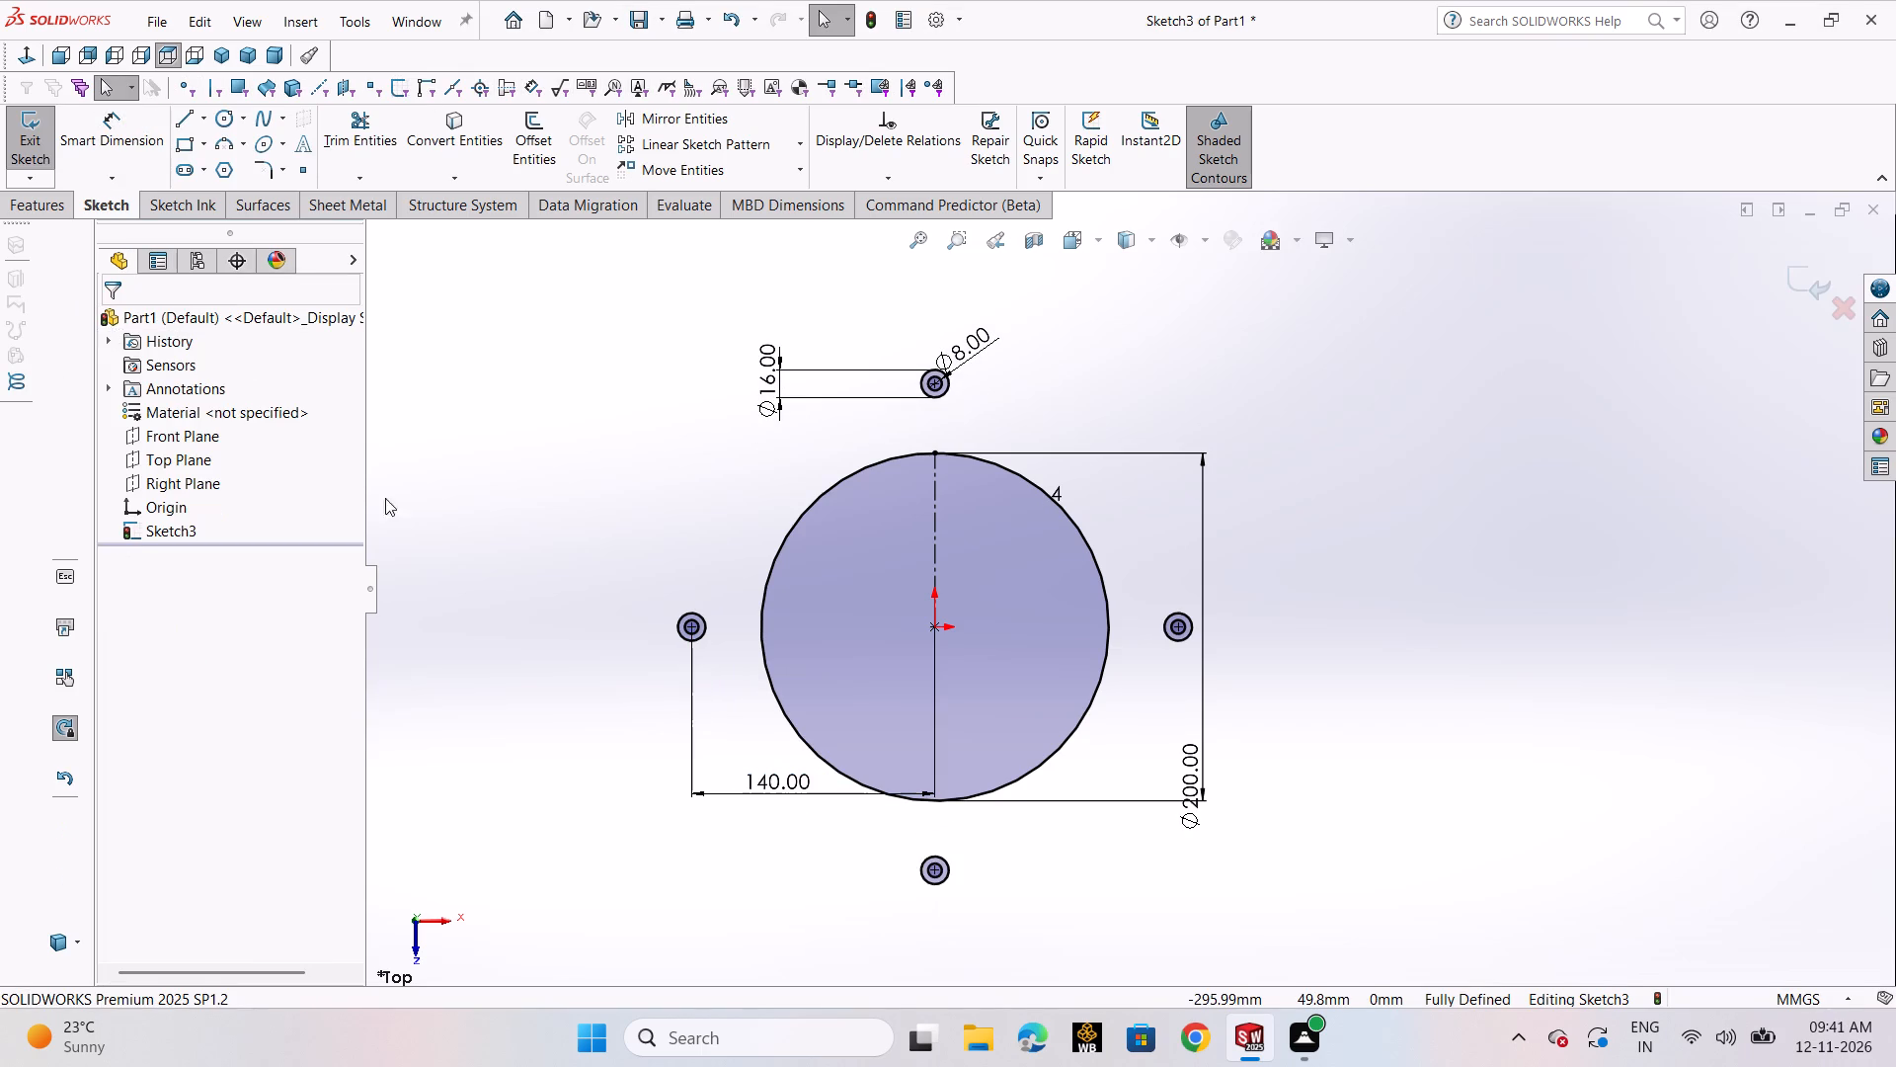
{"action": "left_click", "coordinate": [510, 519]}
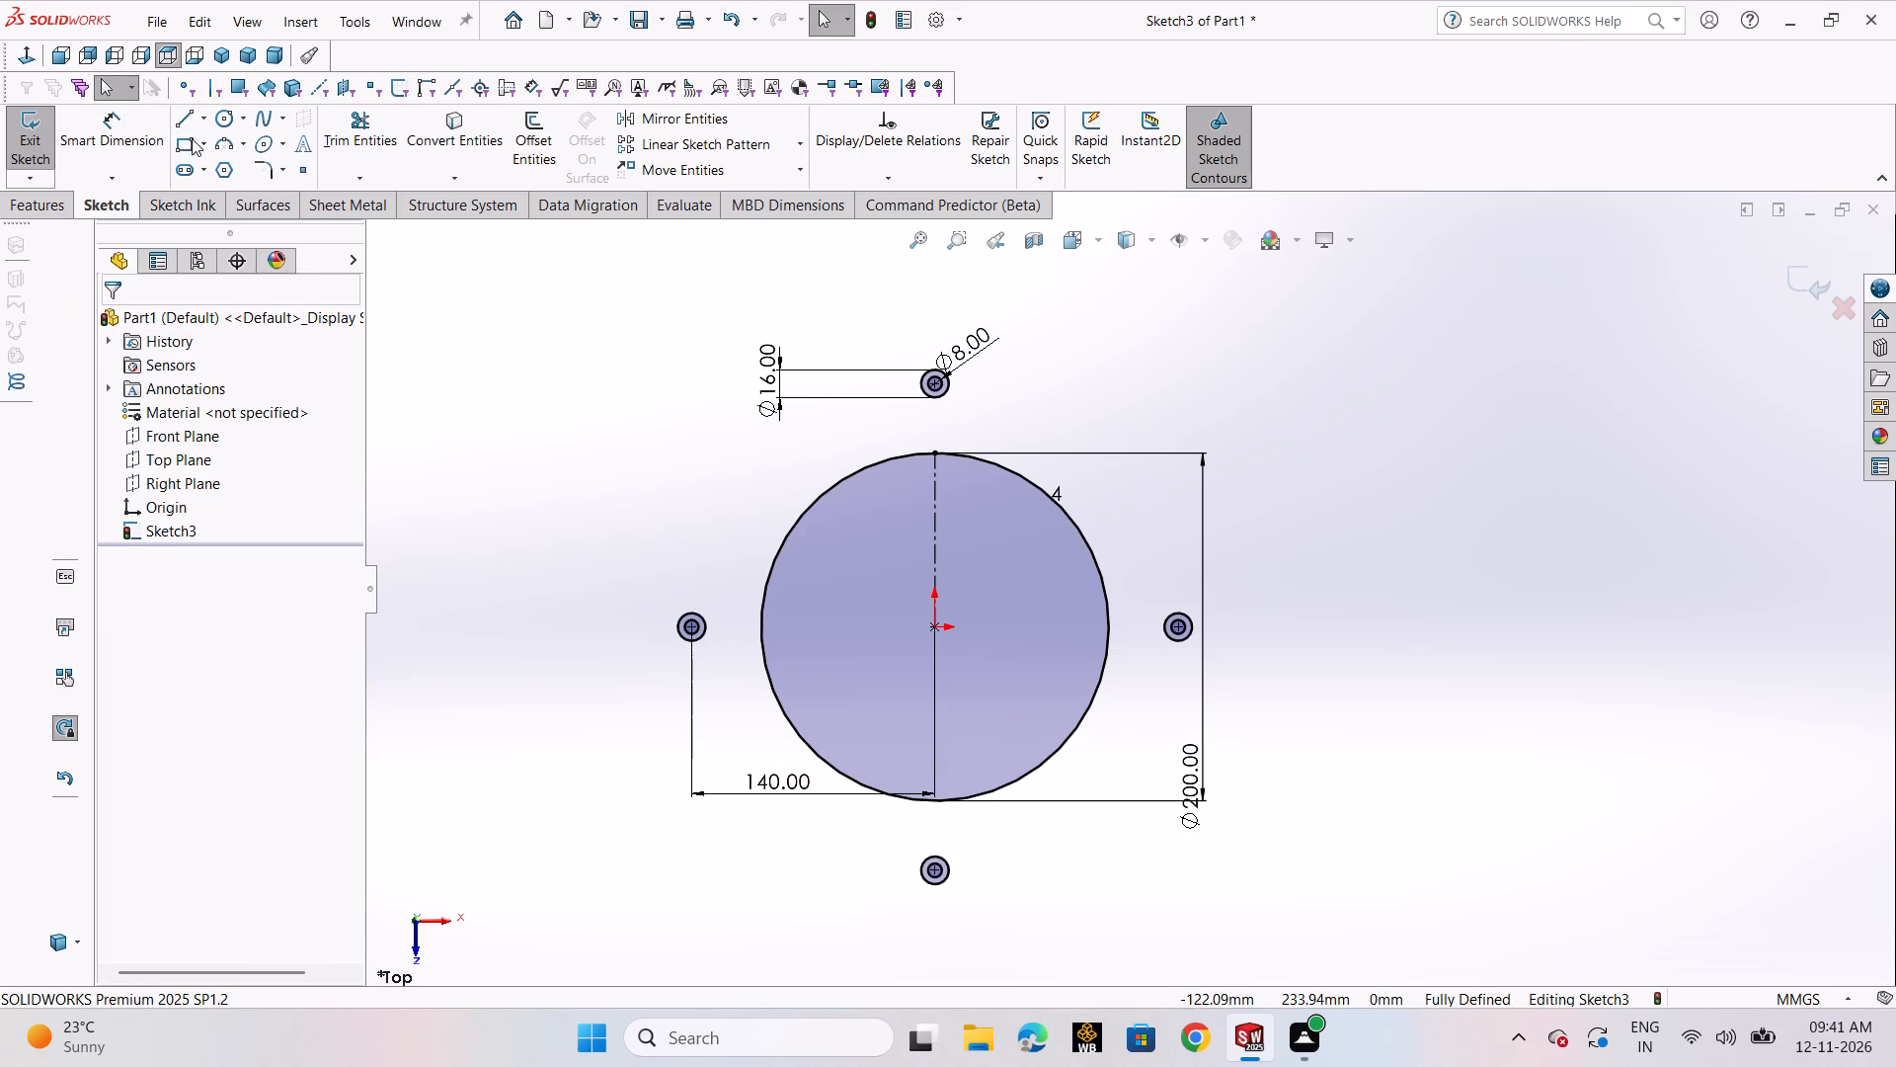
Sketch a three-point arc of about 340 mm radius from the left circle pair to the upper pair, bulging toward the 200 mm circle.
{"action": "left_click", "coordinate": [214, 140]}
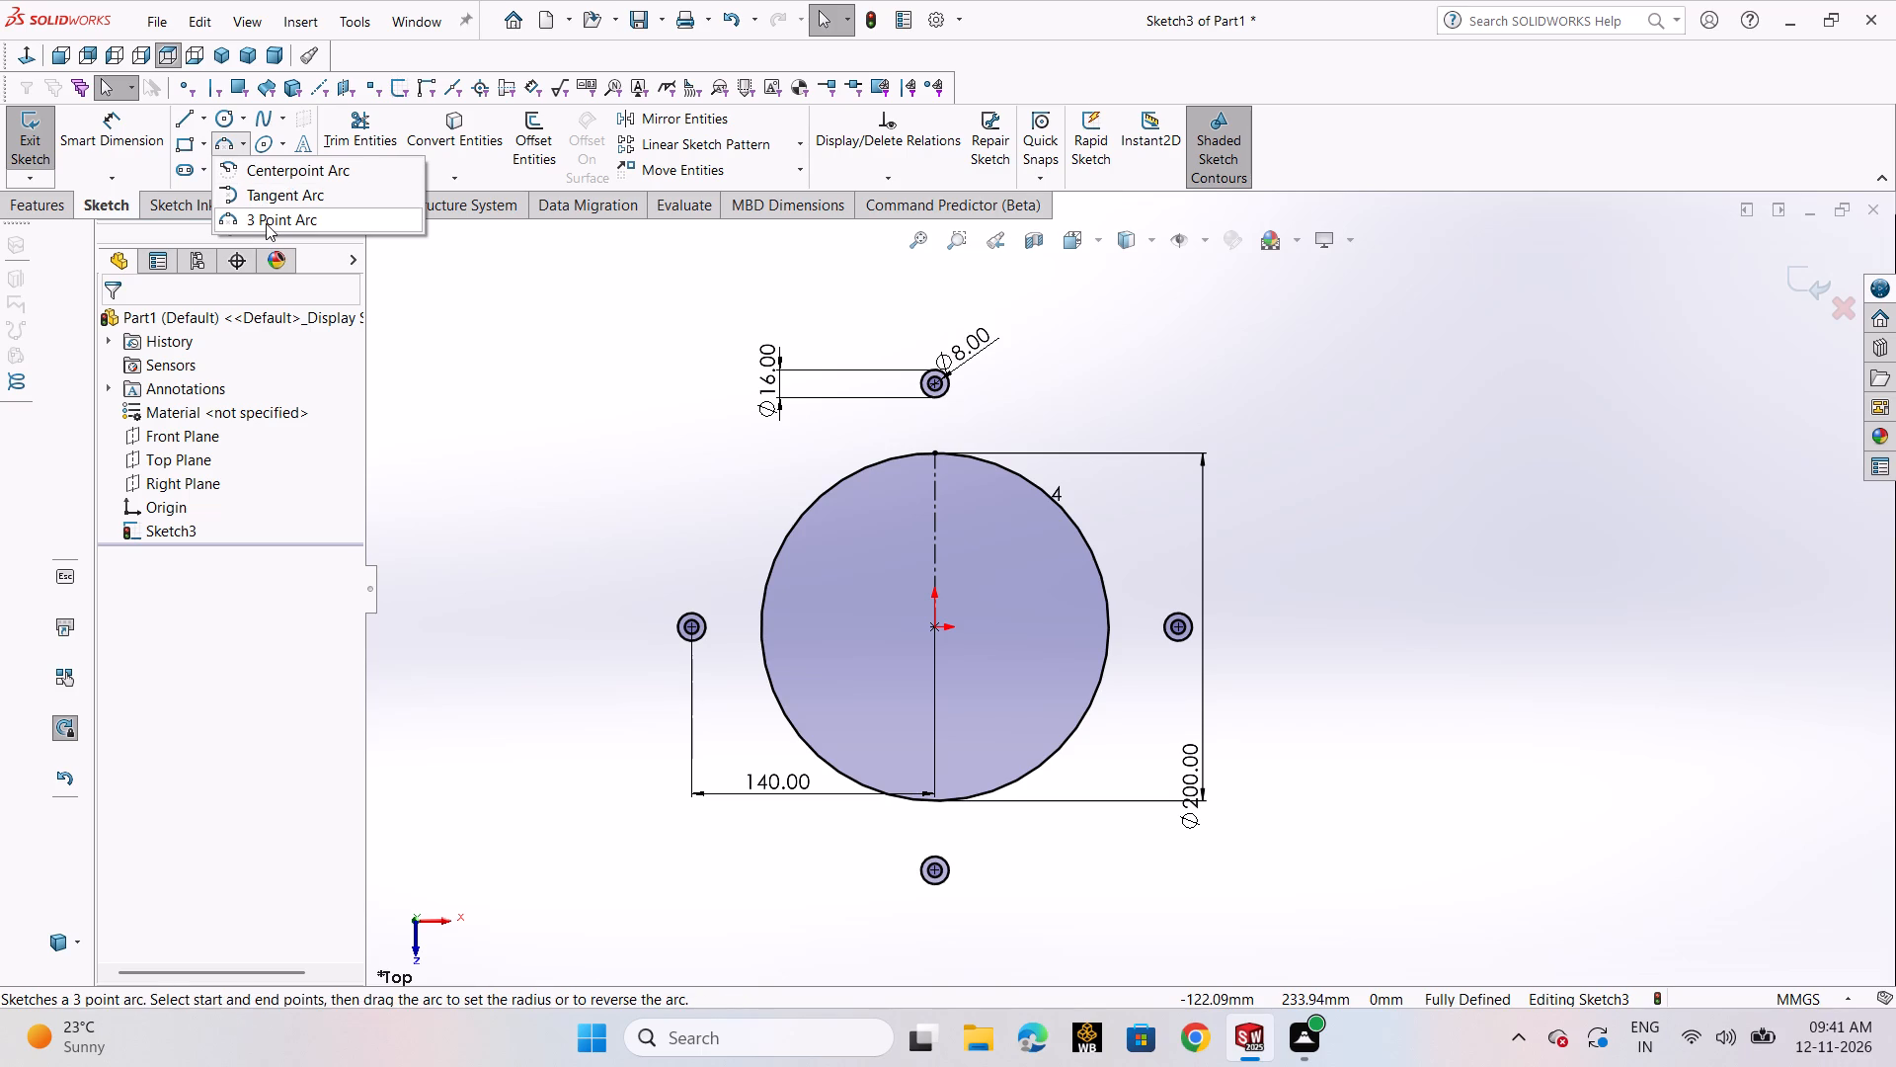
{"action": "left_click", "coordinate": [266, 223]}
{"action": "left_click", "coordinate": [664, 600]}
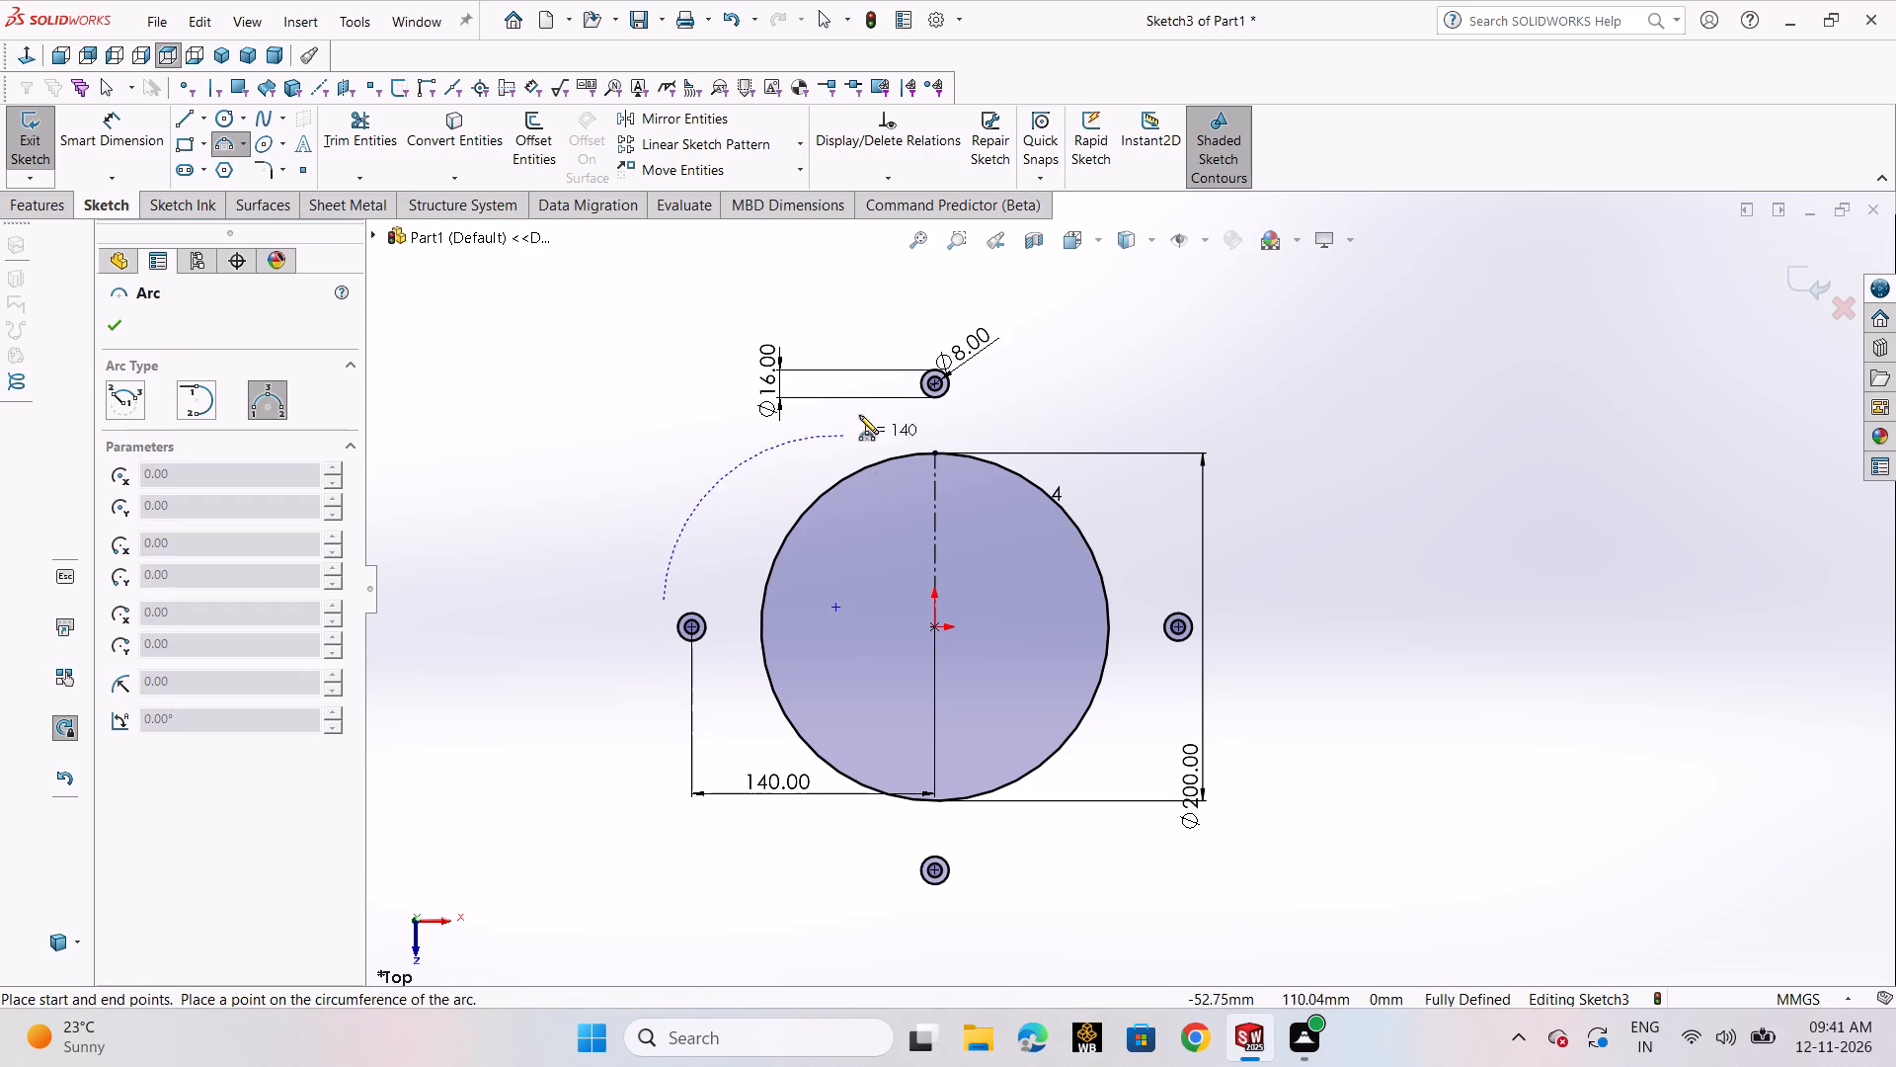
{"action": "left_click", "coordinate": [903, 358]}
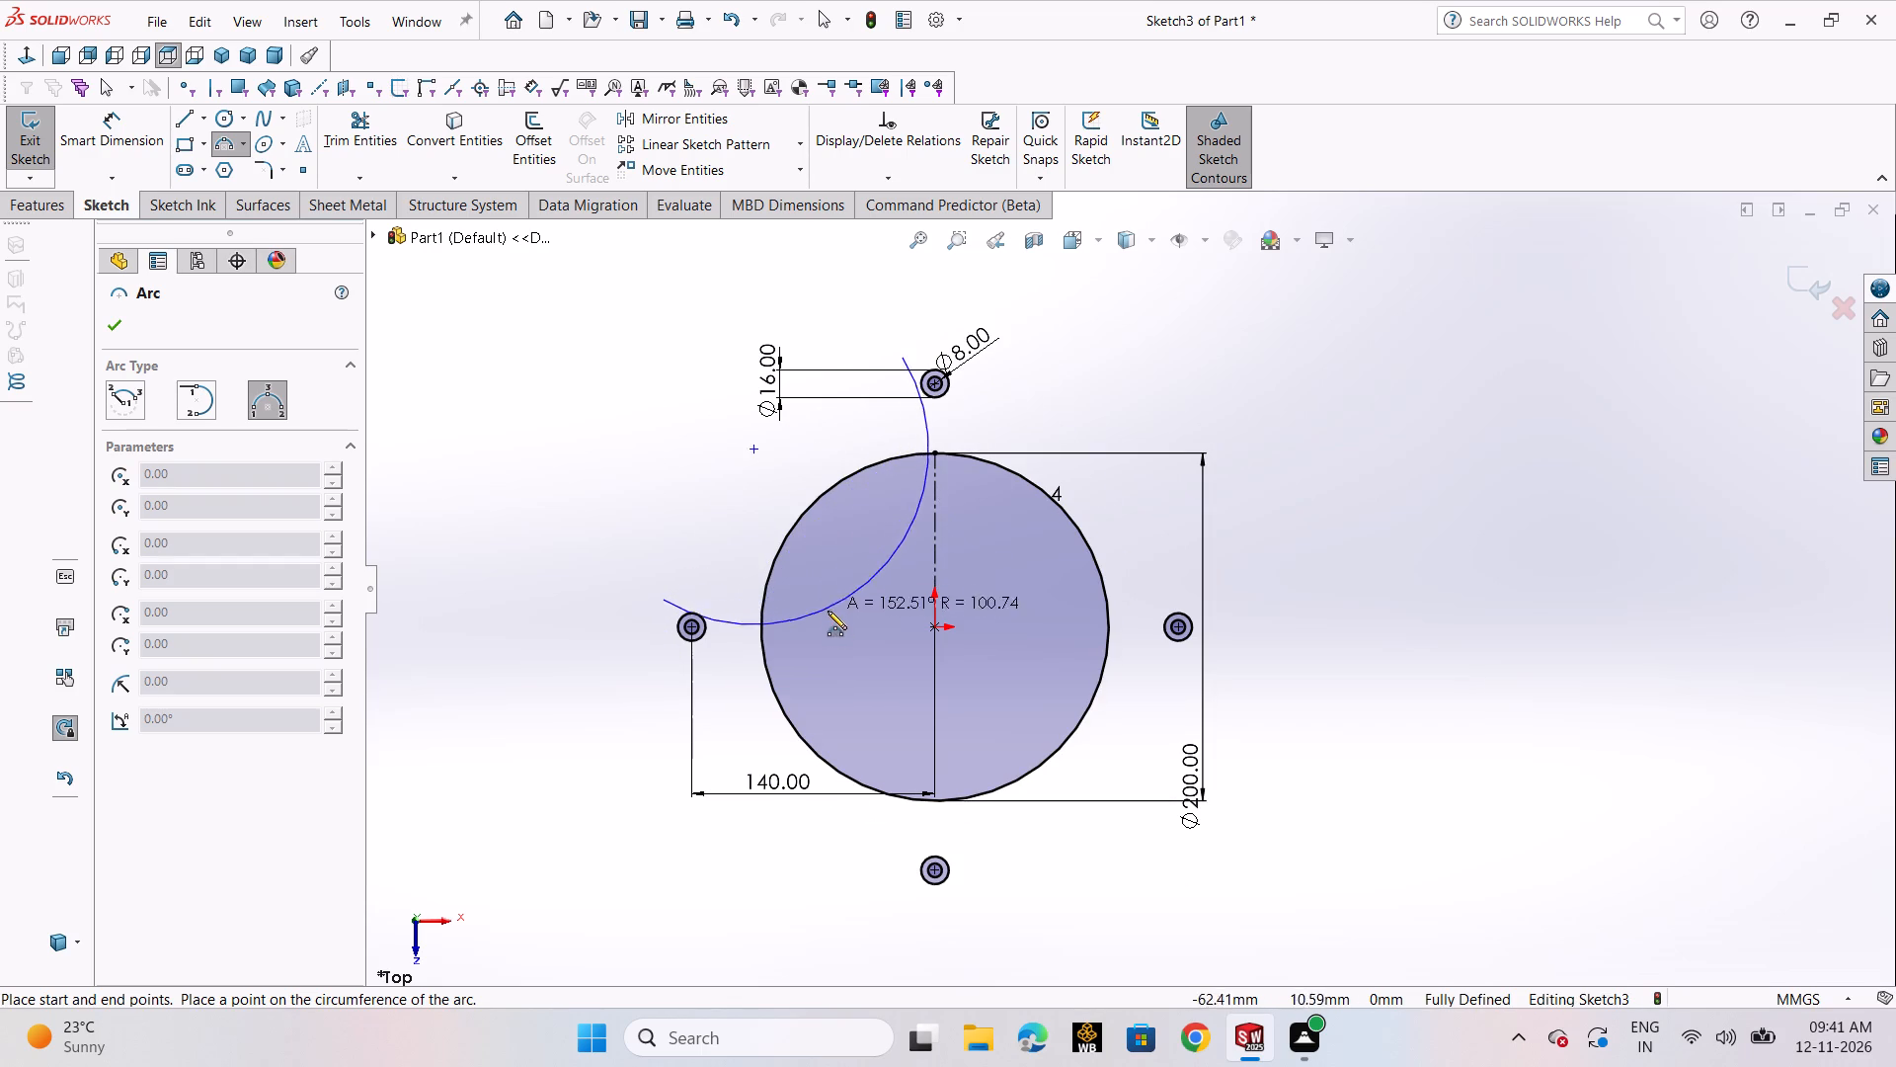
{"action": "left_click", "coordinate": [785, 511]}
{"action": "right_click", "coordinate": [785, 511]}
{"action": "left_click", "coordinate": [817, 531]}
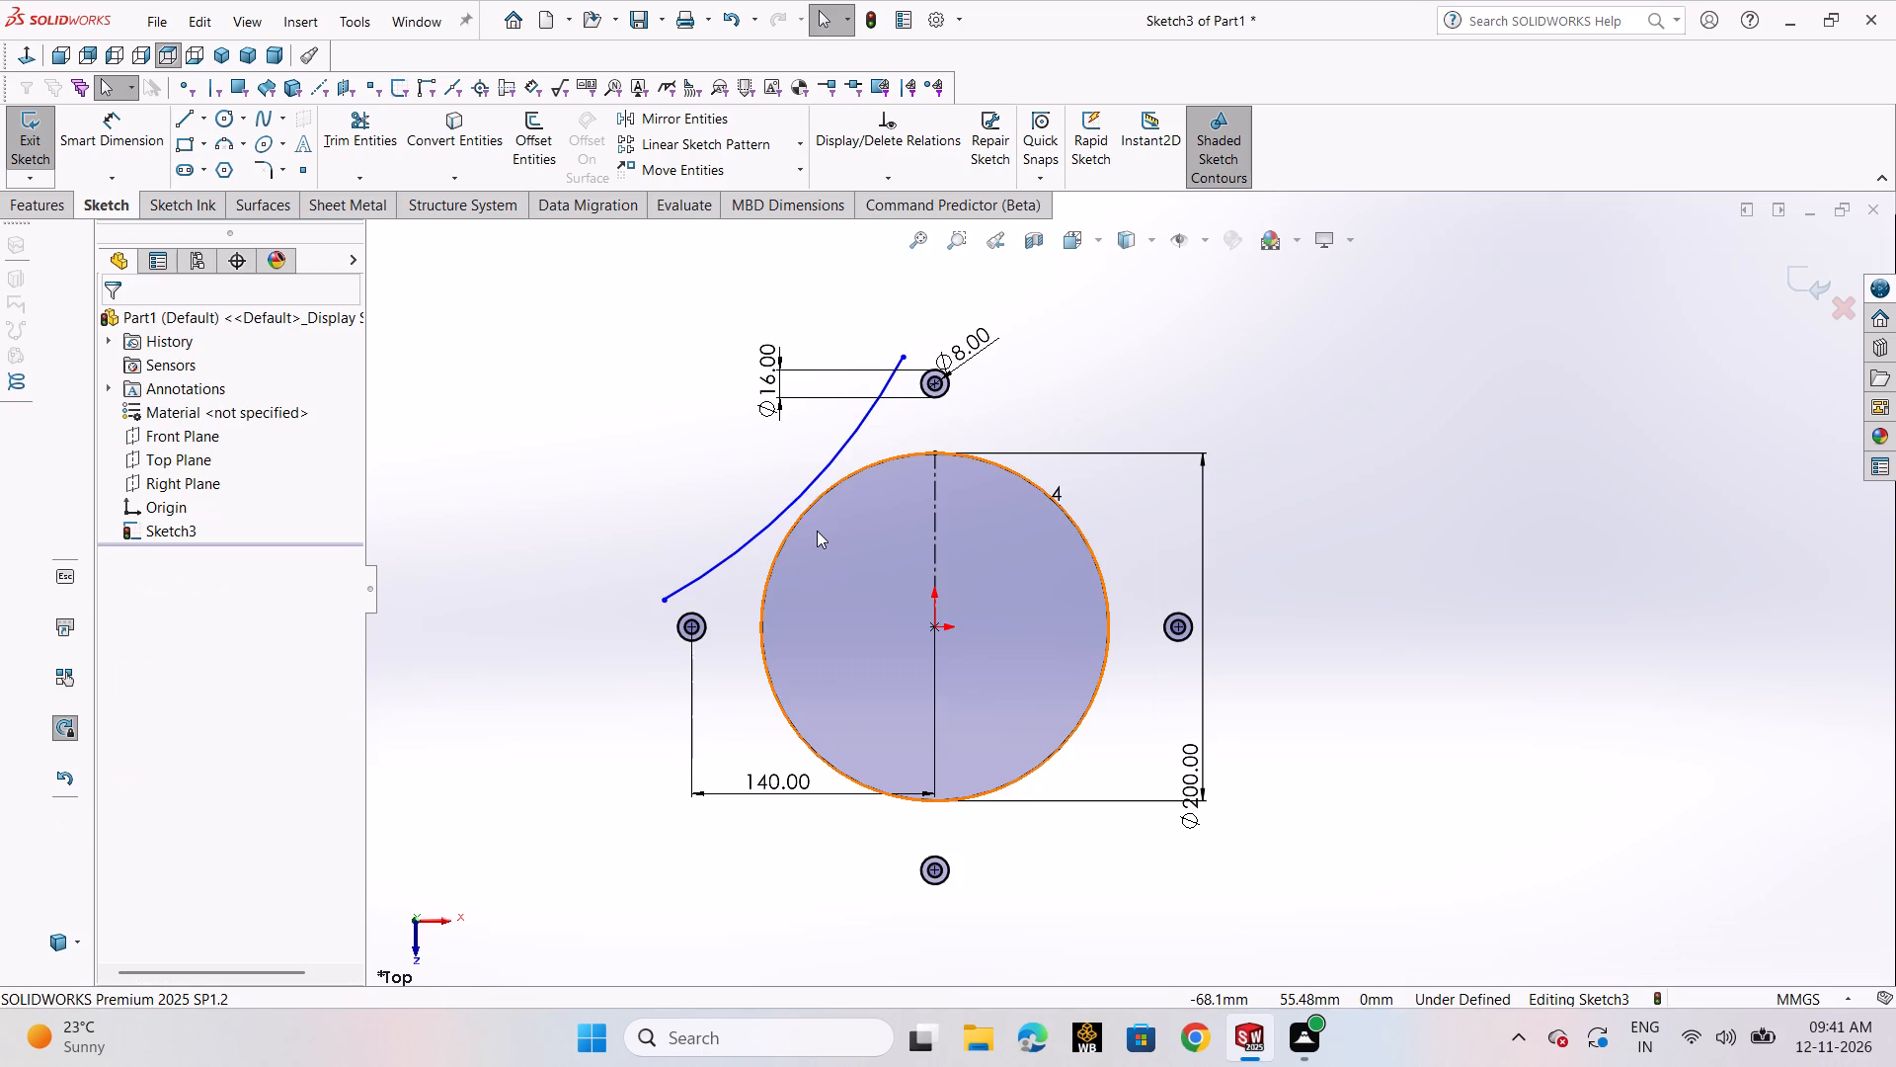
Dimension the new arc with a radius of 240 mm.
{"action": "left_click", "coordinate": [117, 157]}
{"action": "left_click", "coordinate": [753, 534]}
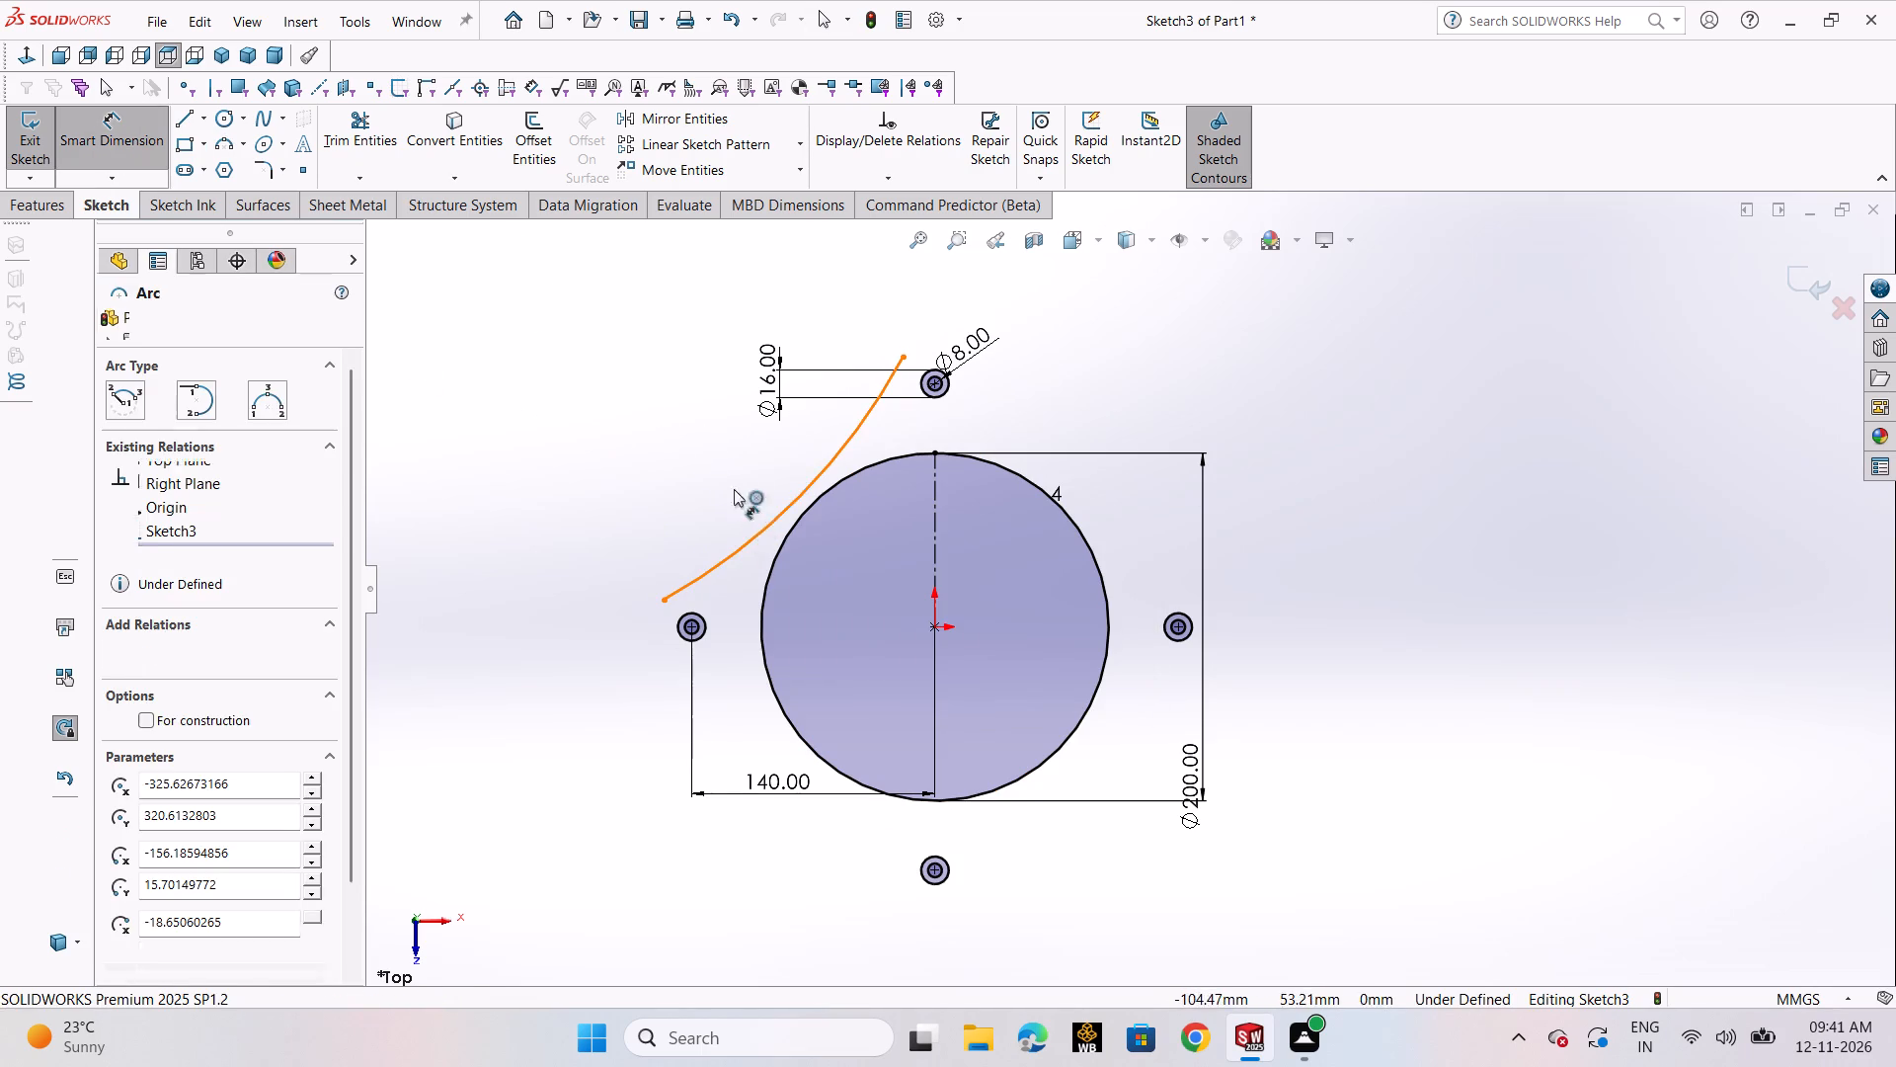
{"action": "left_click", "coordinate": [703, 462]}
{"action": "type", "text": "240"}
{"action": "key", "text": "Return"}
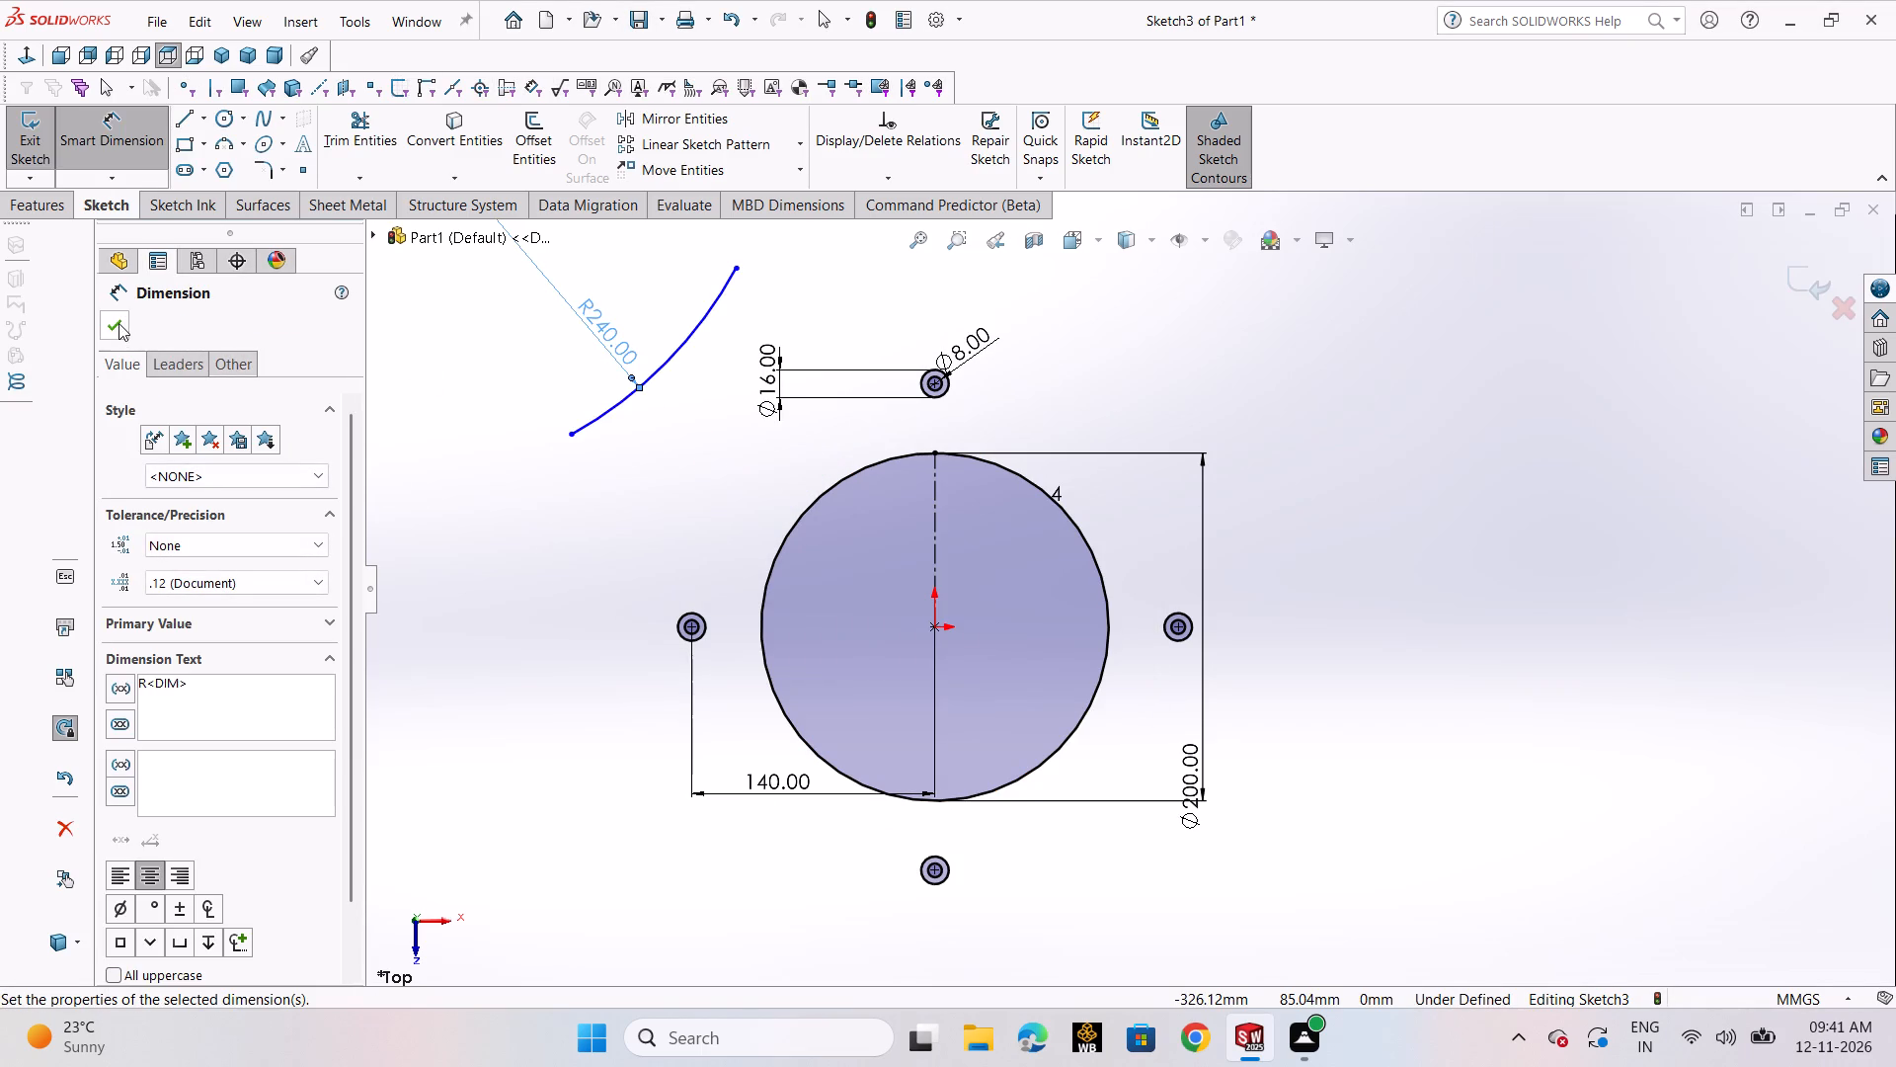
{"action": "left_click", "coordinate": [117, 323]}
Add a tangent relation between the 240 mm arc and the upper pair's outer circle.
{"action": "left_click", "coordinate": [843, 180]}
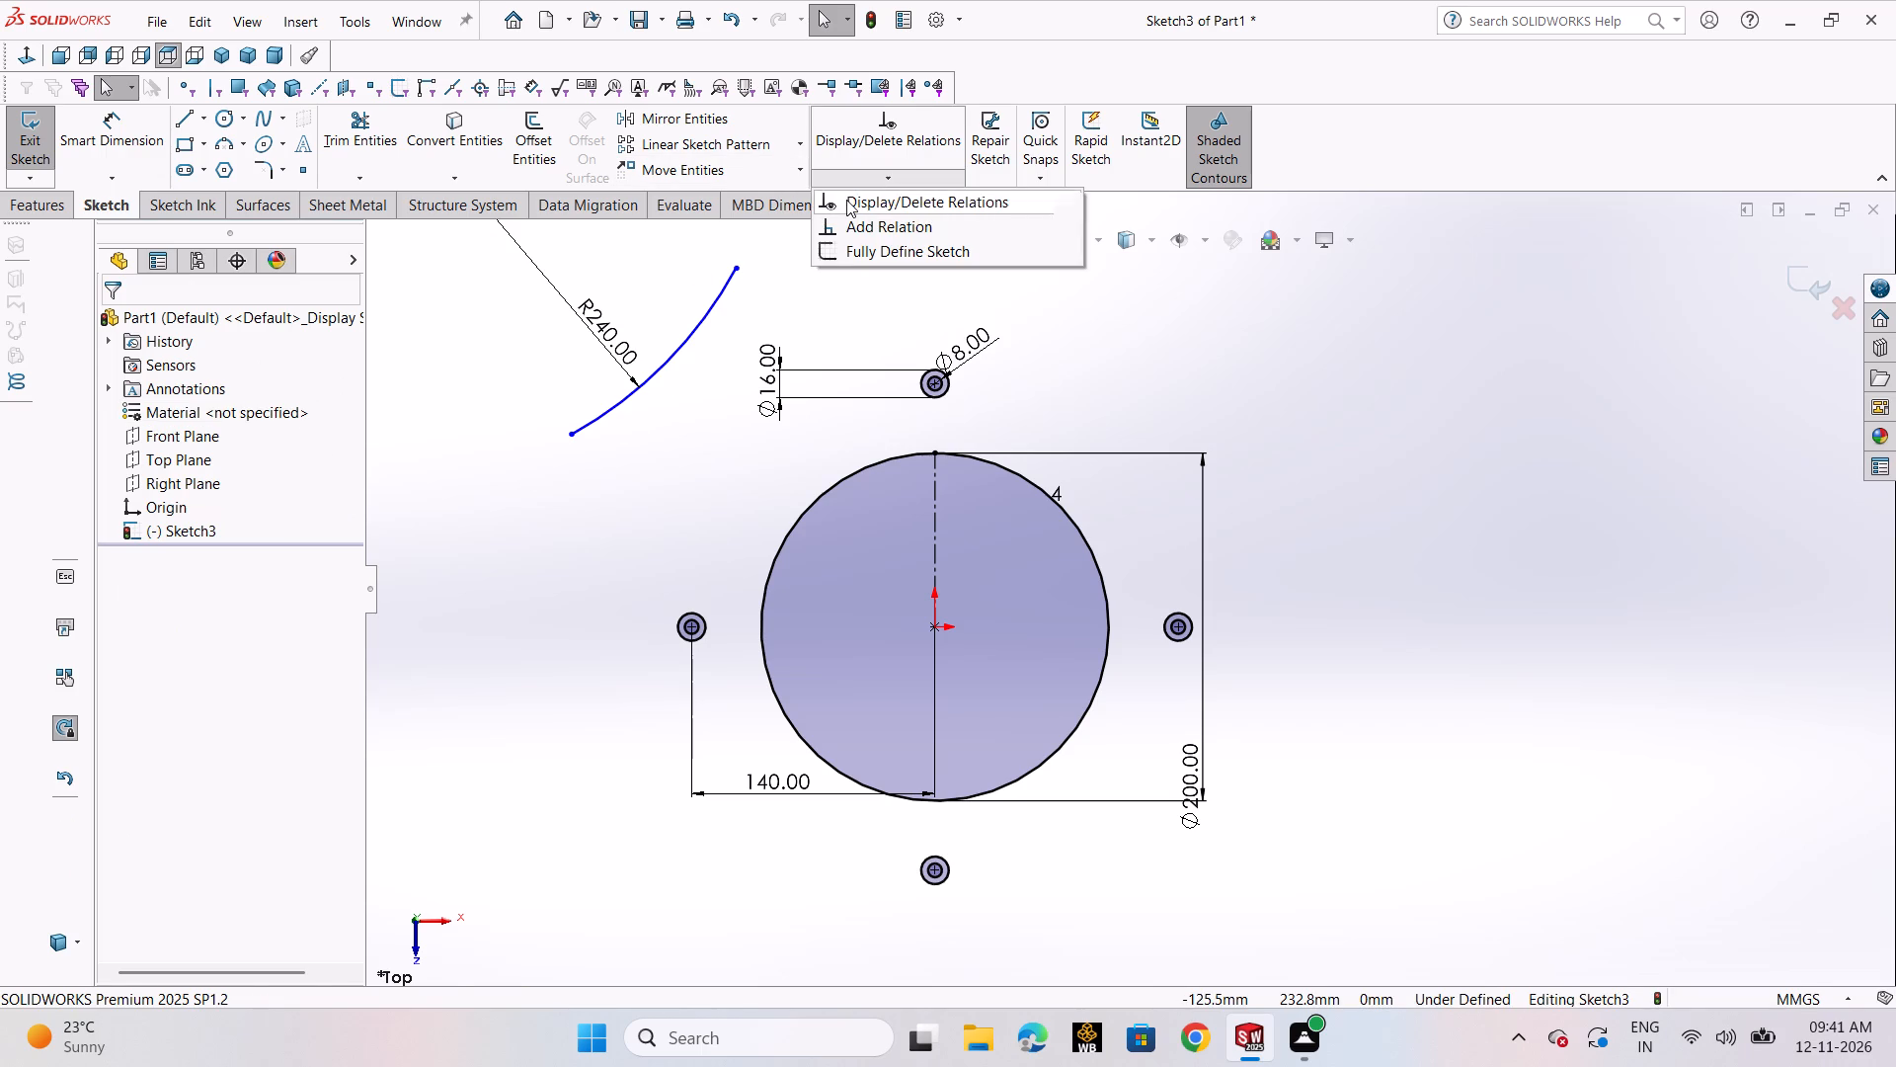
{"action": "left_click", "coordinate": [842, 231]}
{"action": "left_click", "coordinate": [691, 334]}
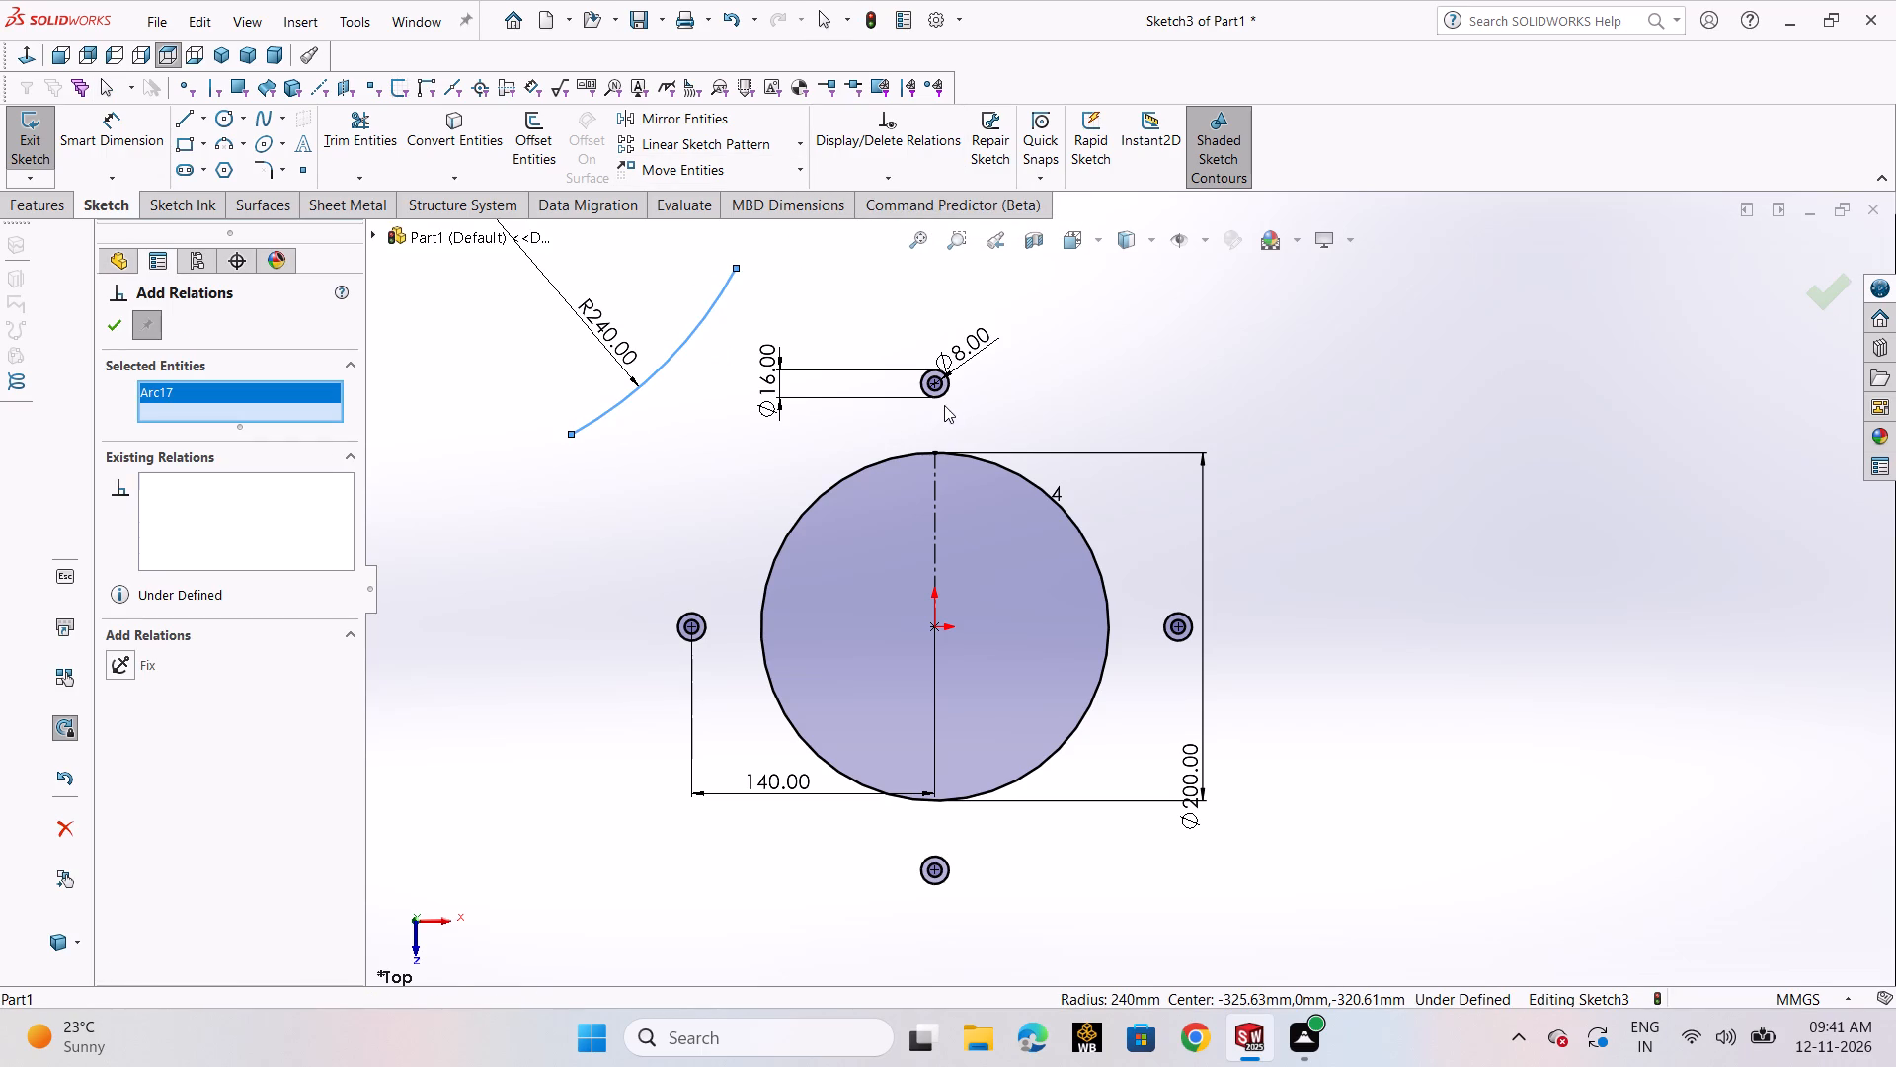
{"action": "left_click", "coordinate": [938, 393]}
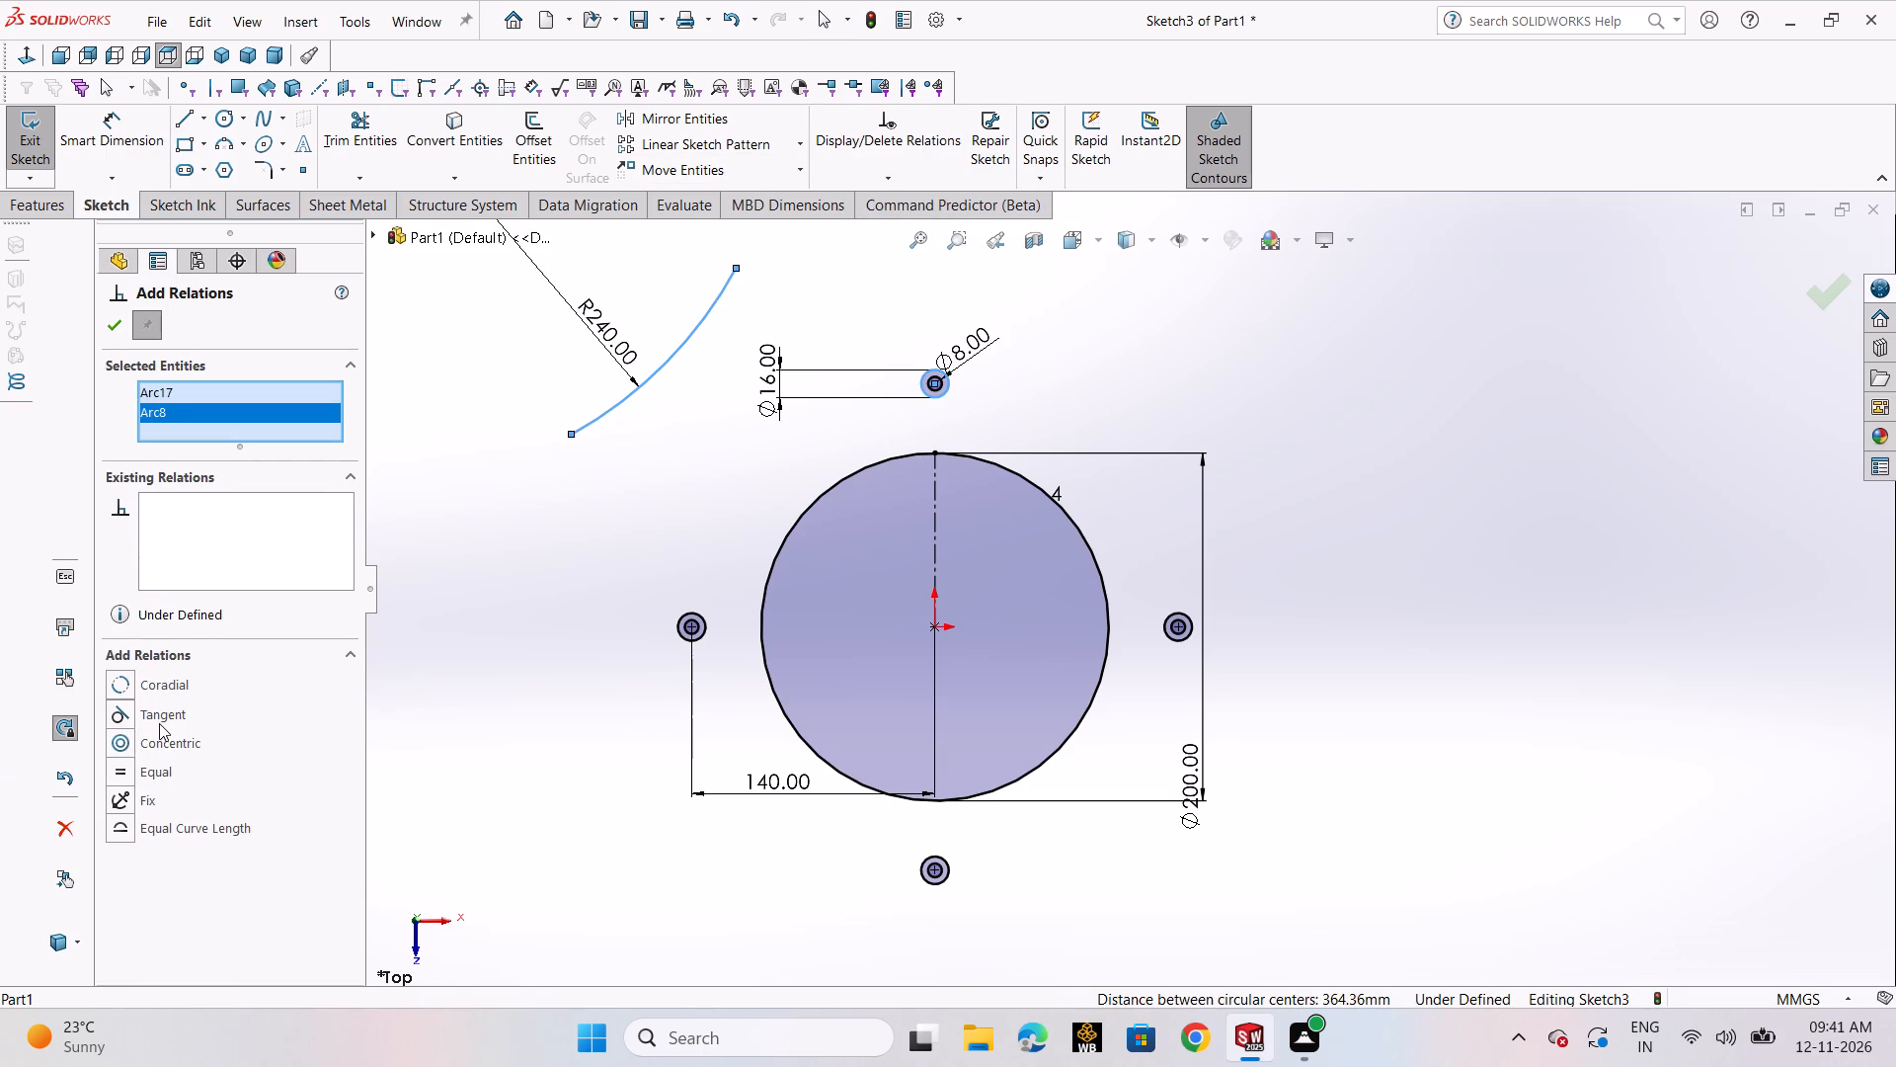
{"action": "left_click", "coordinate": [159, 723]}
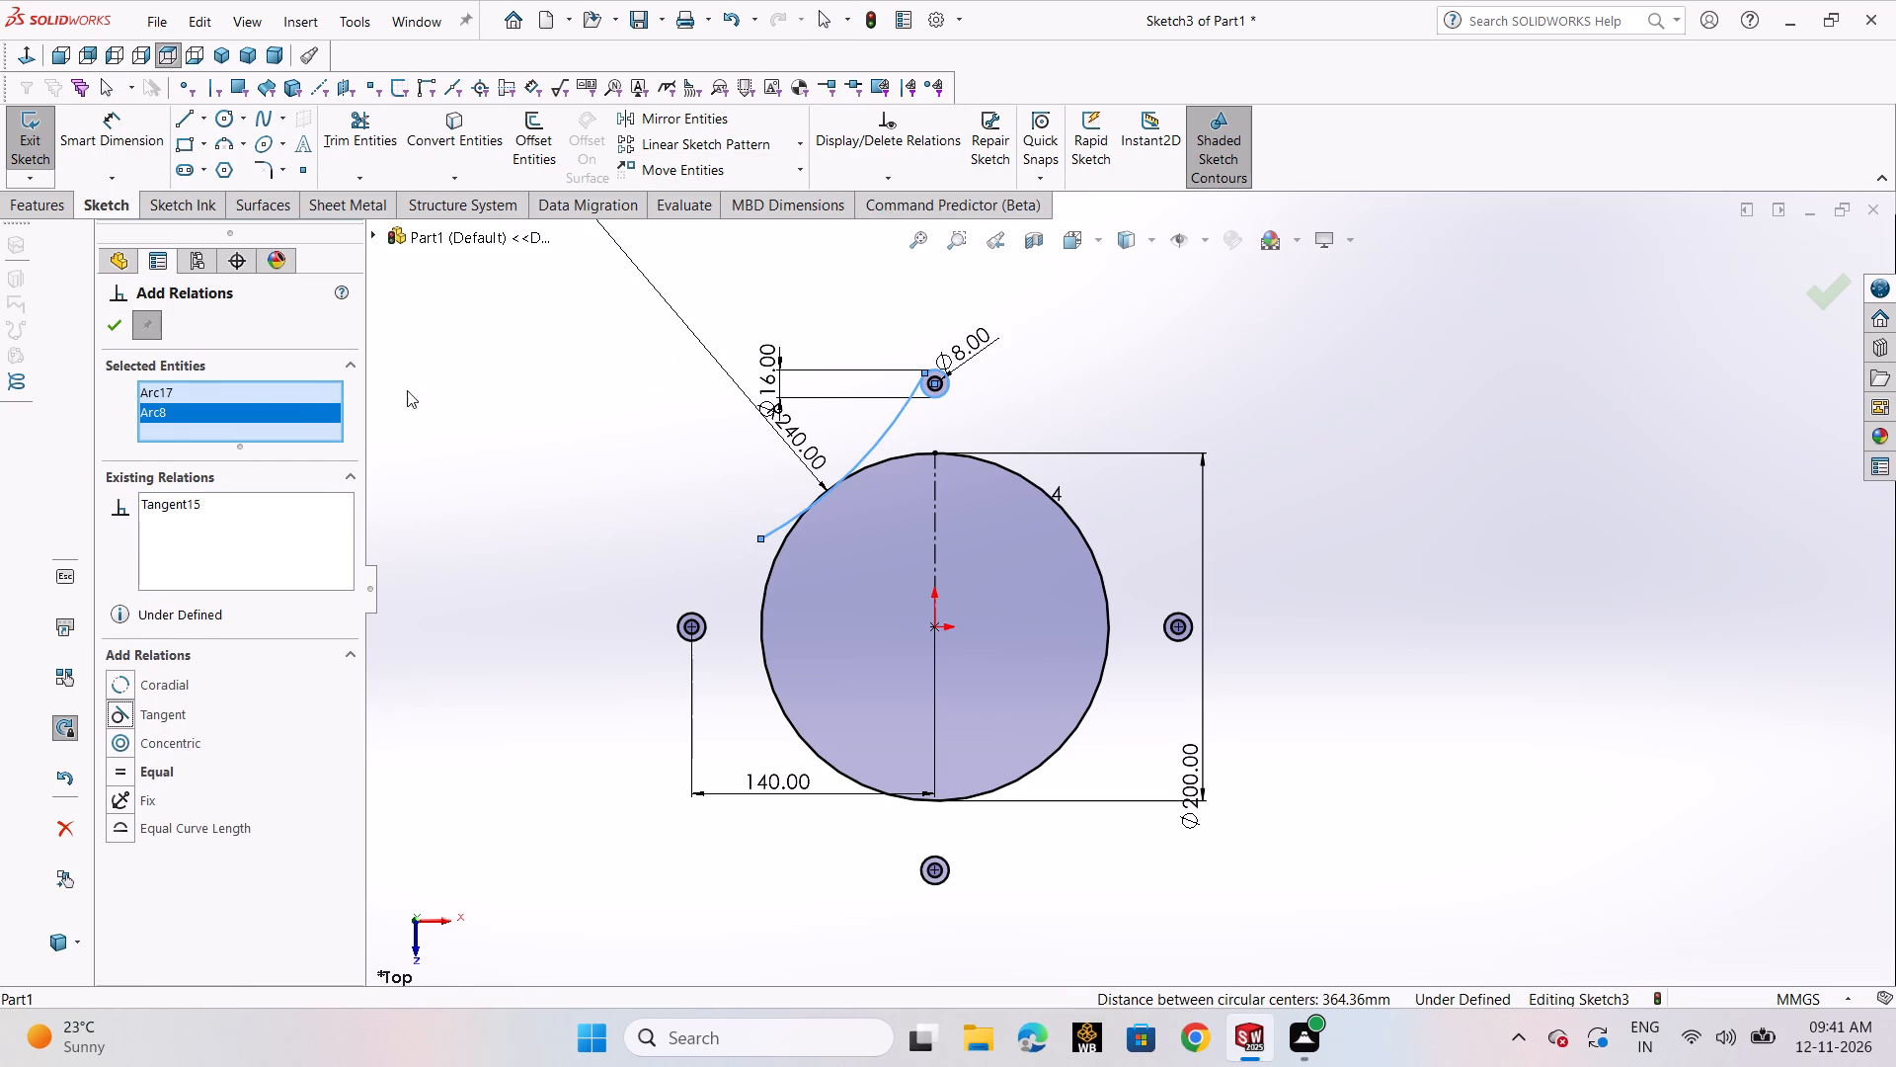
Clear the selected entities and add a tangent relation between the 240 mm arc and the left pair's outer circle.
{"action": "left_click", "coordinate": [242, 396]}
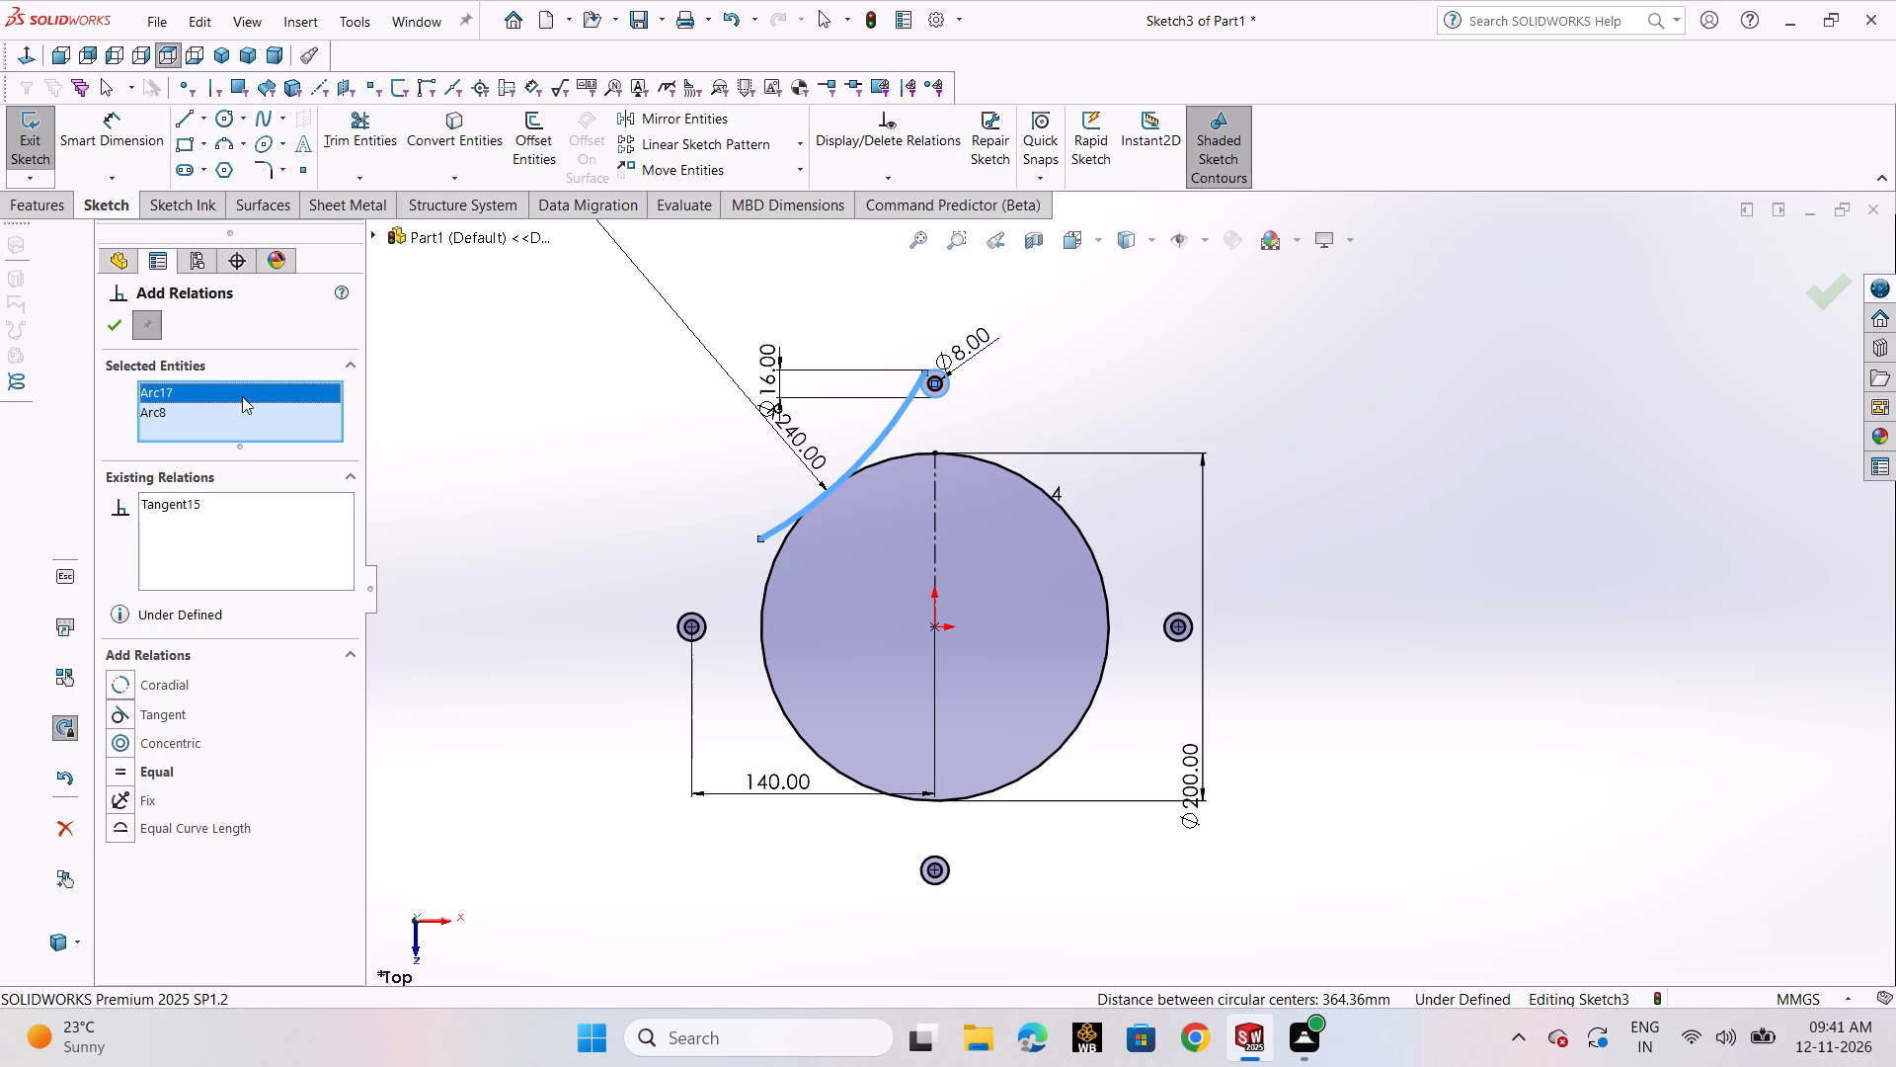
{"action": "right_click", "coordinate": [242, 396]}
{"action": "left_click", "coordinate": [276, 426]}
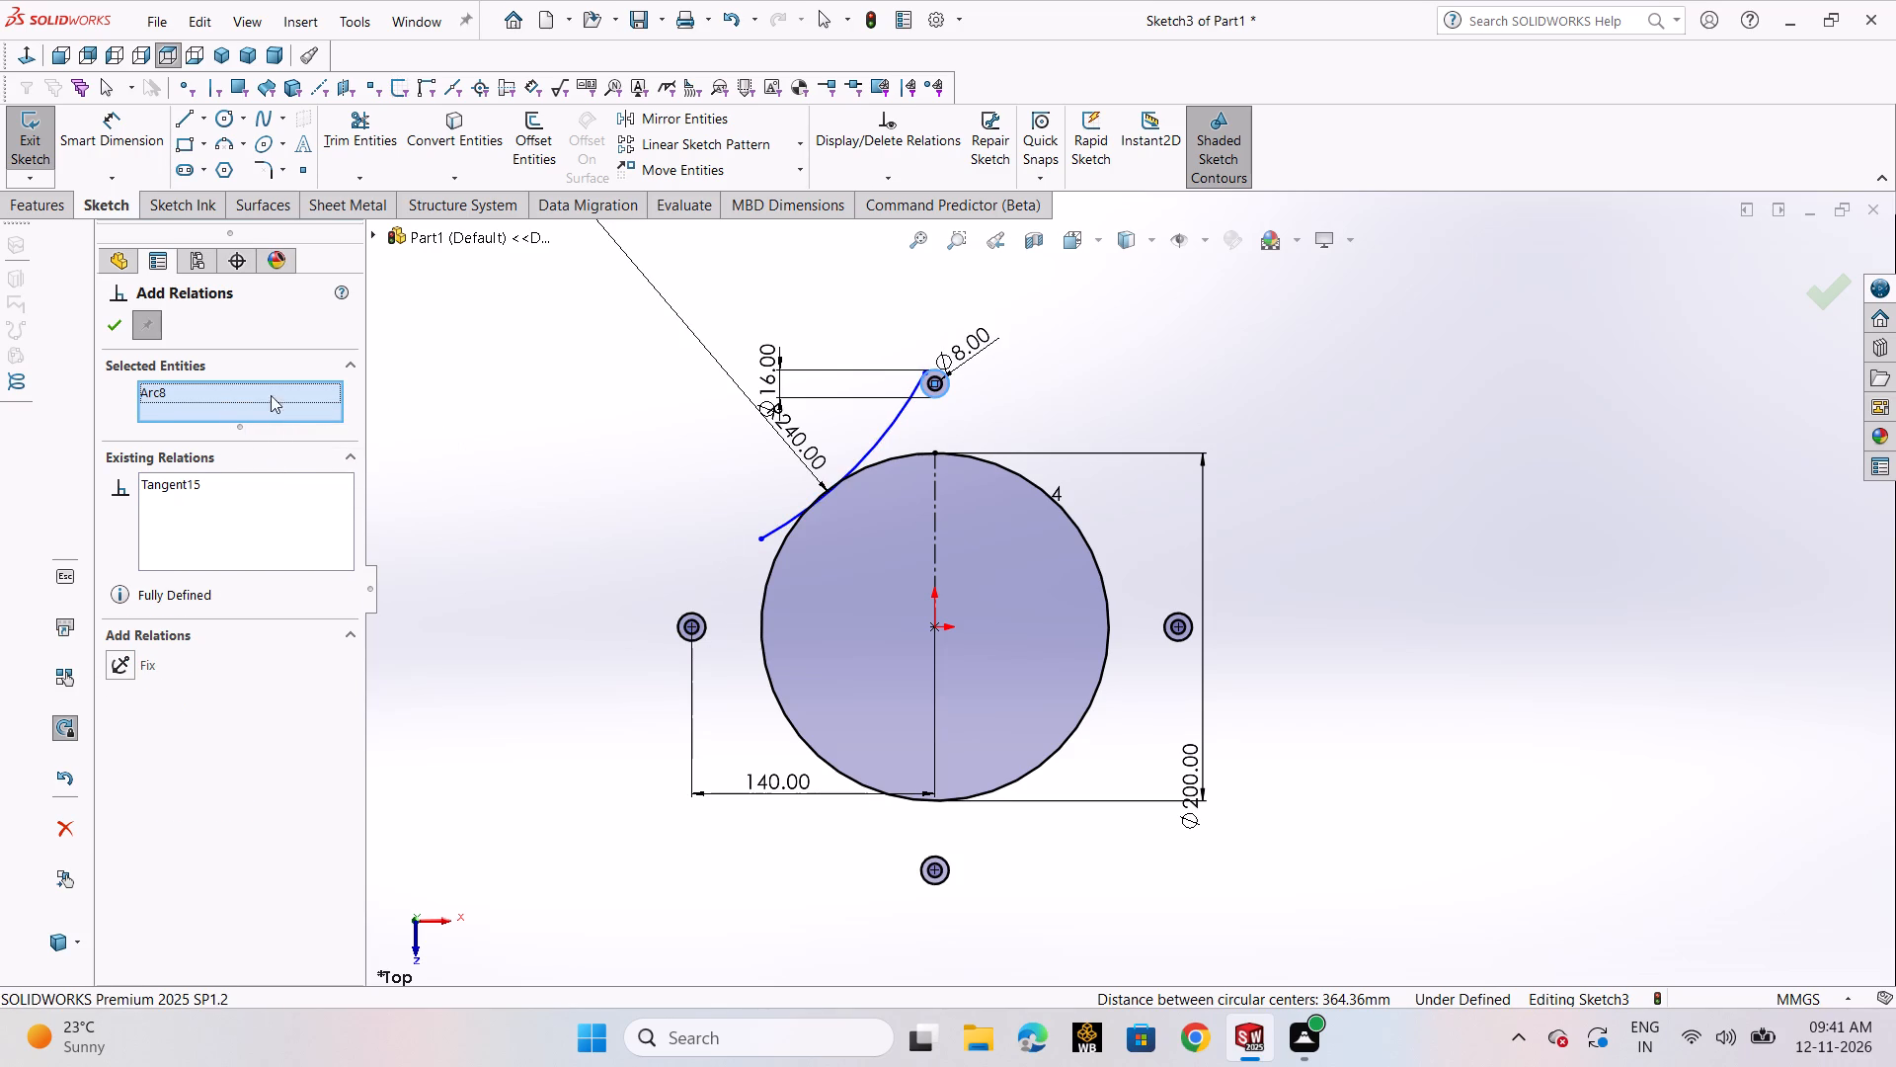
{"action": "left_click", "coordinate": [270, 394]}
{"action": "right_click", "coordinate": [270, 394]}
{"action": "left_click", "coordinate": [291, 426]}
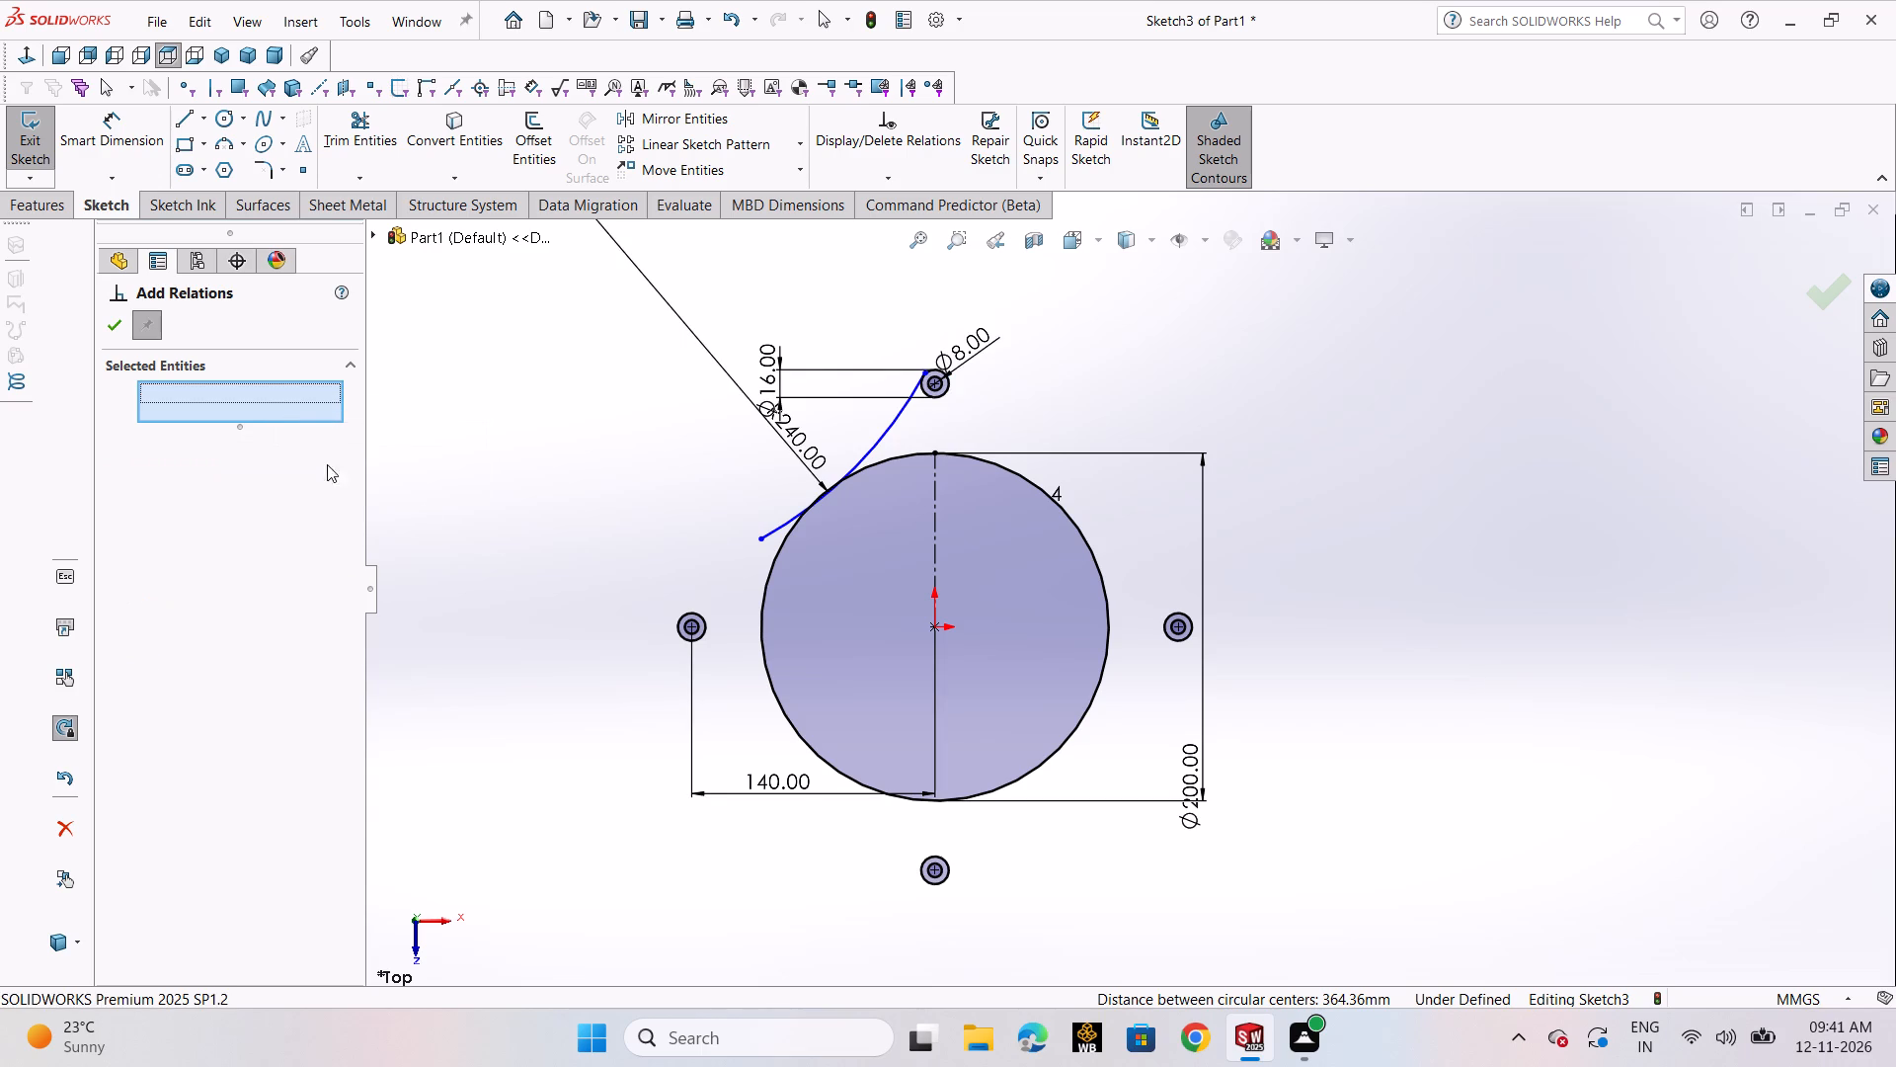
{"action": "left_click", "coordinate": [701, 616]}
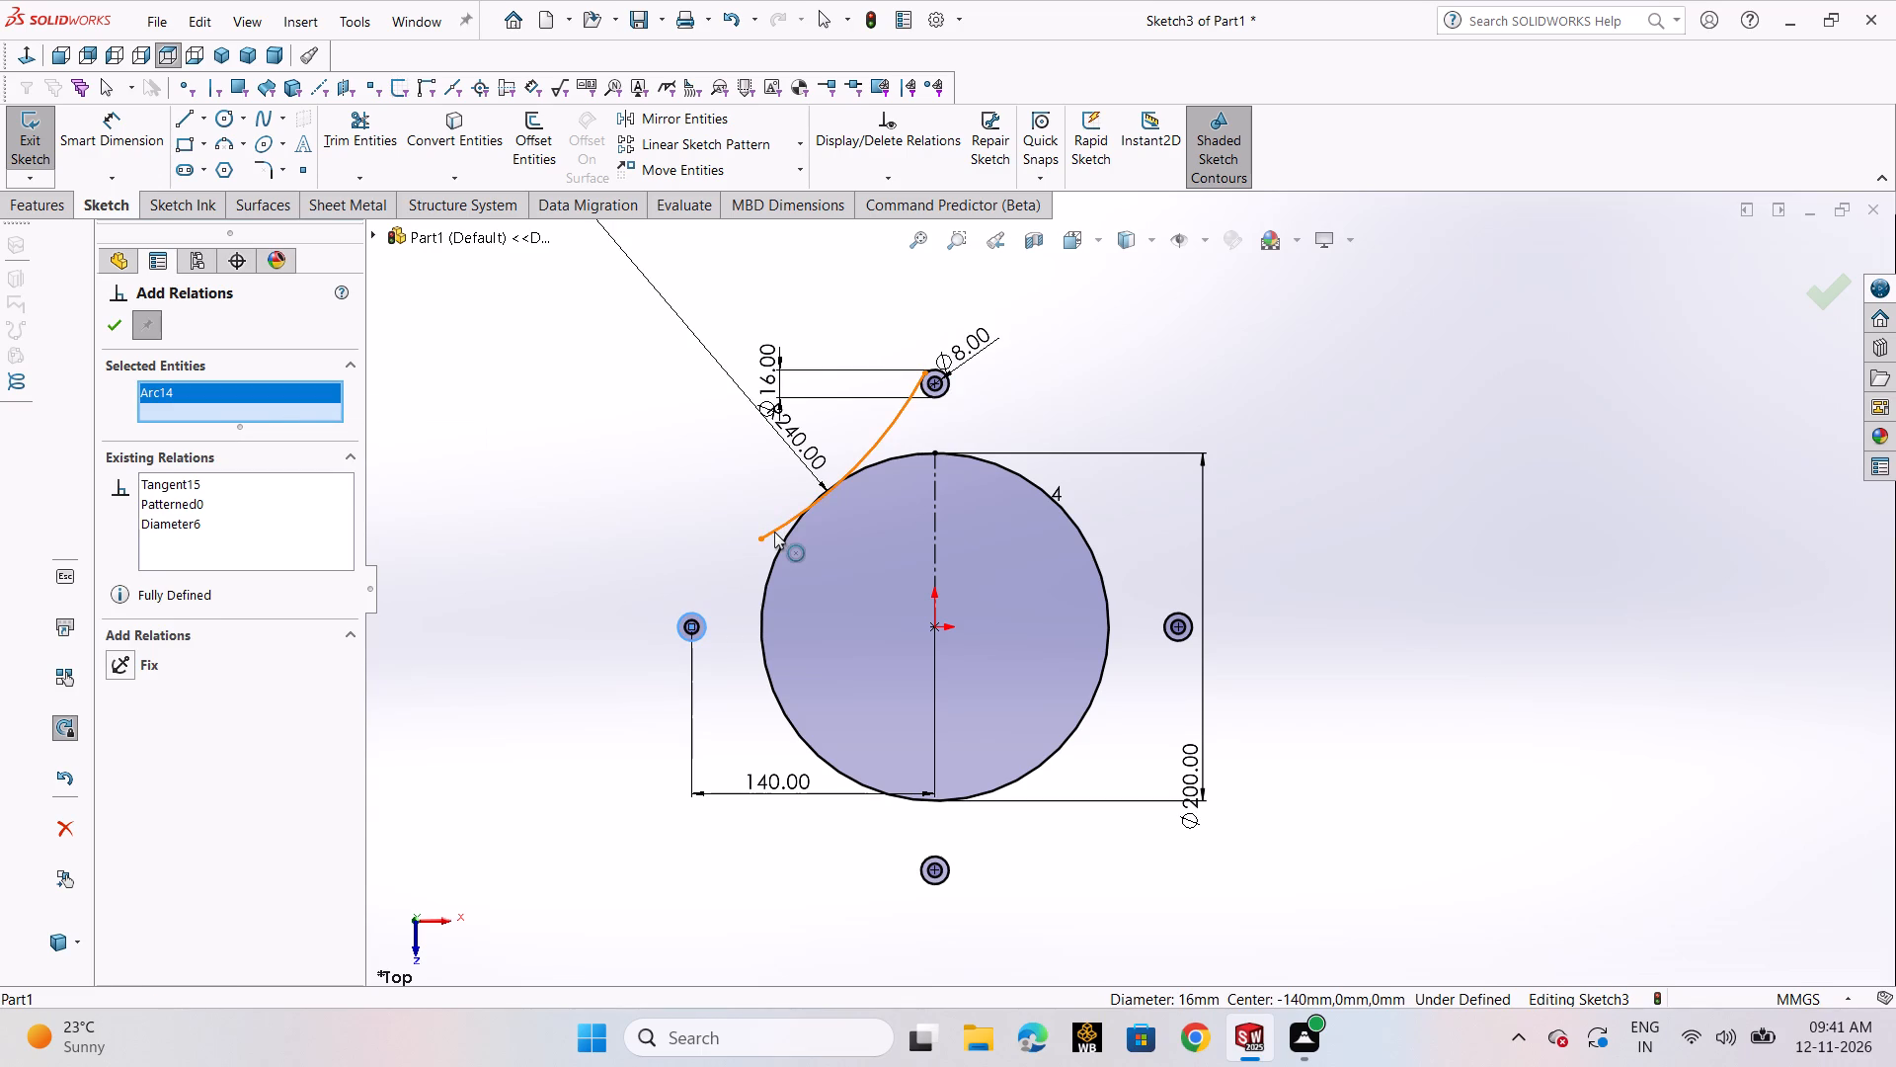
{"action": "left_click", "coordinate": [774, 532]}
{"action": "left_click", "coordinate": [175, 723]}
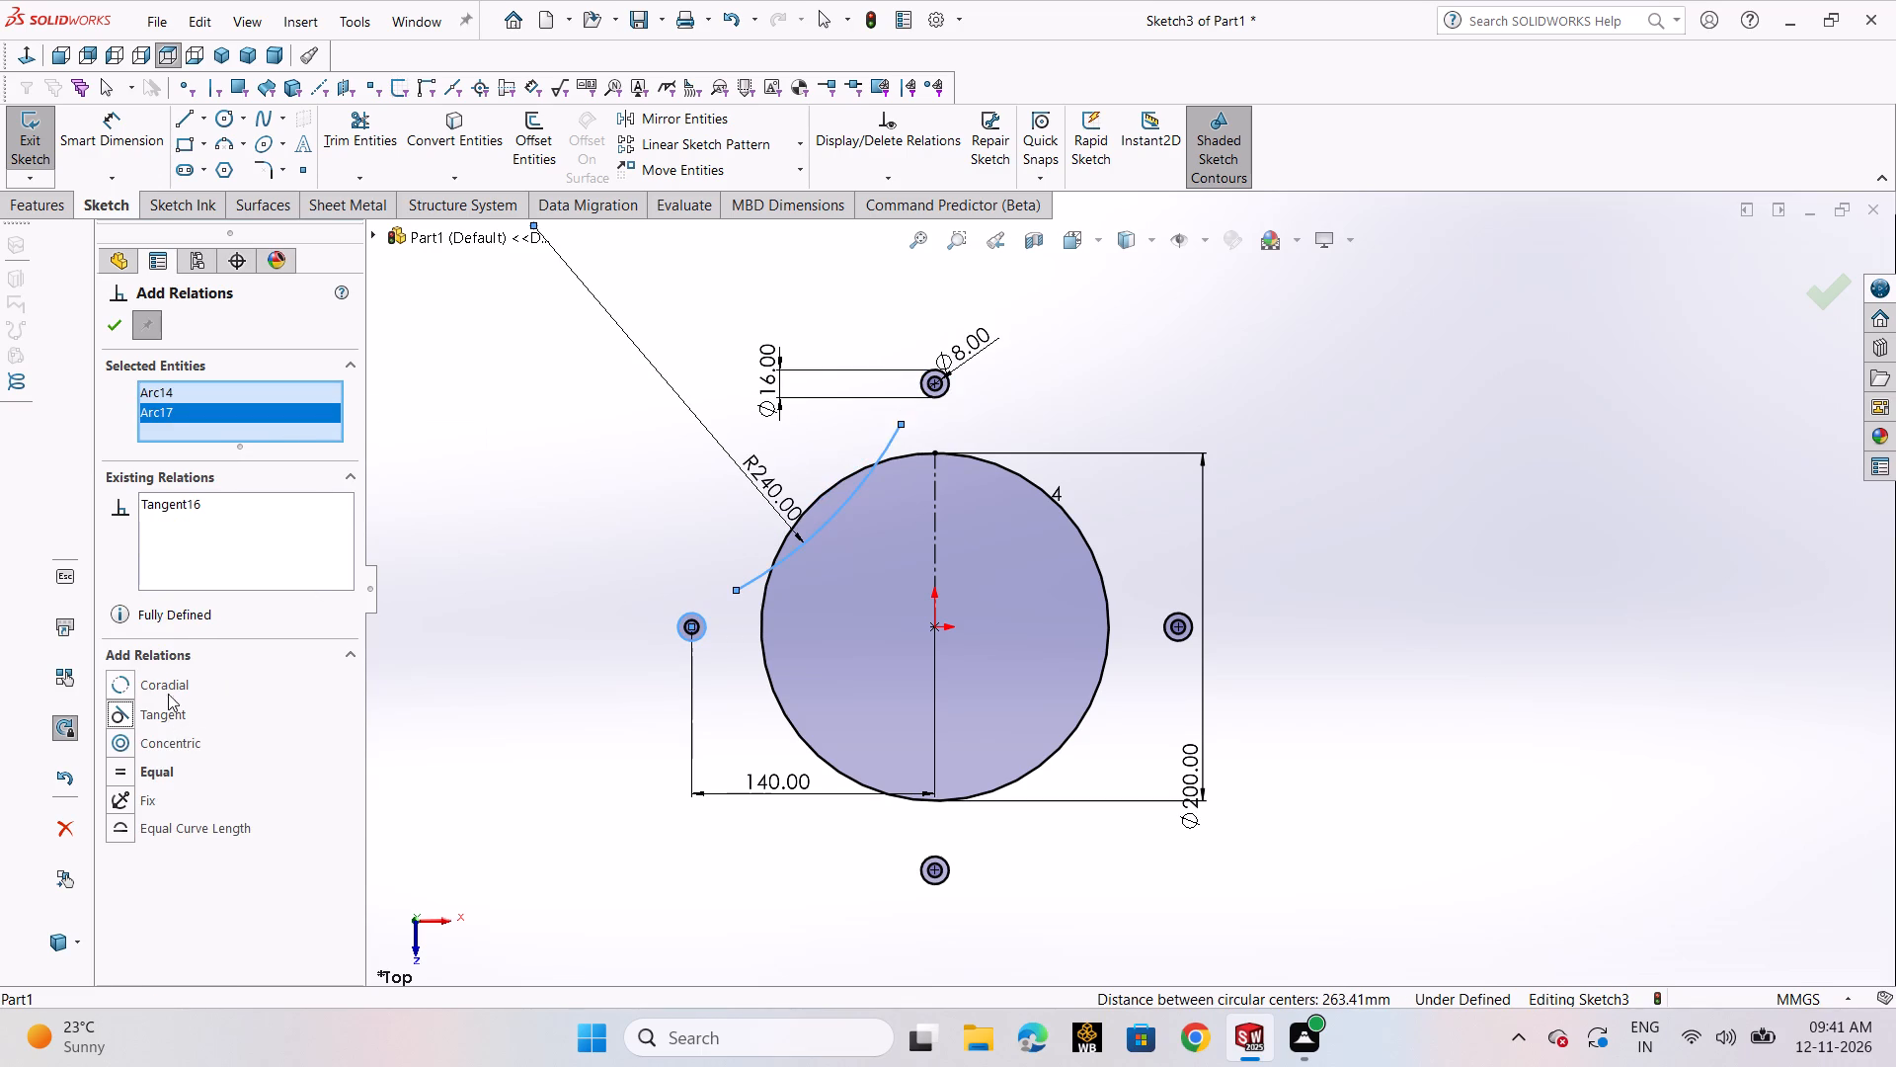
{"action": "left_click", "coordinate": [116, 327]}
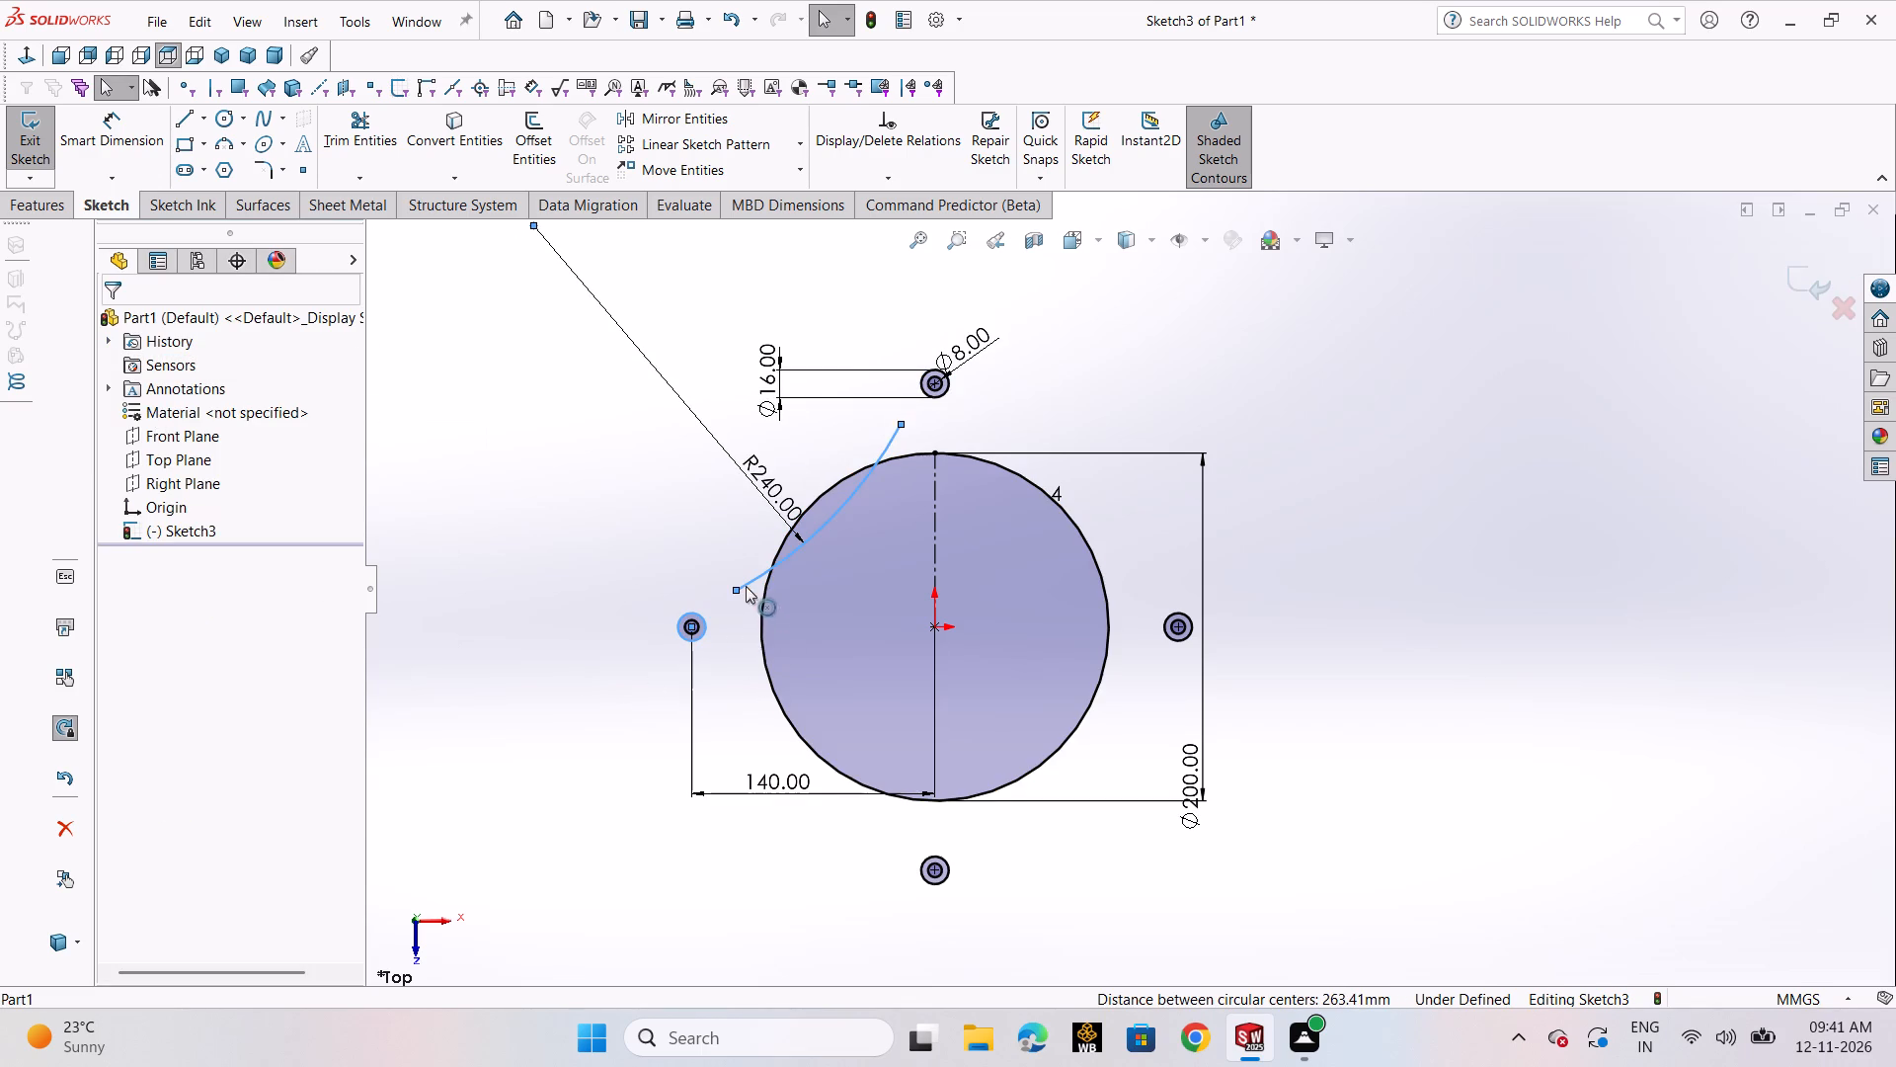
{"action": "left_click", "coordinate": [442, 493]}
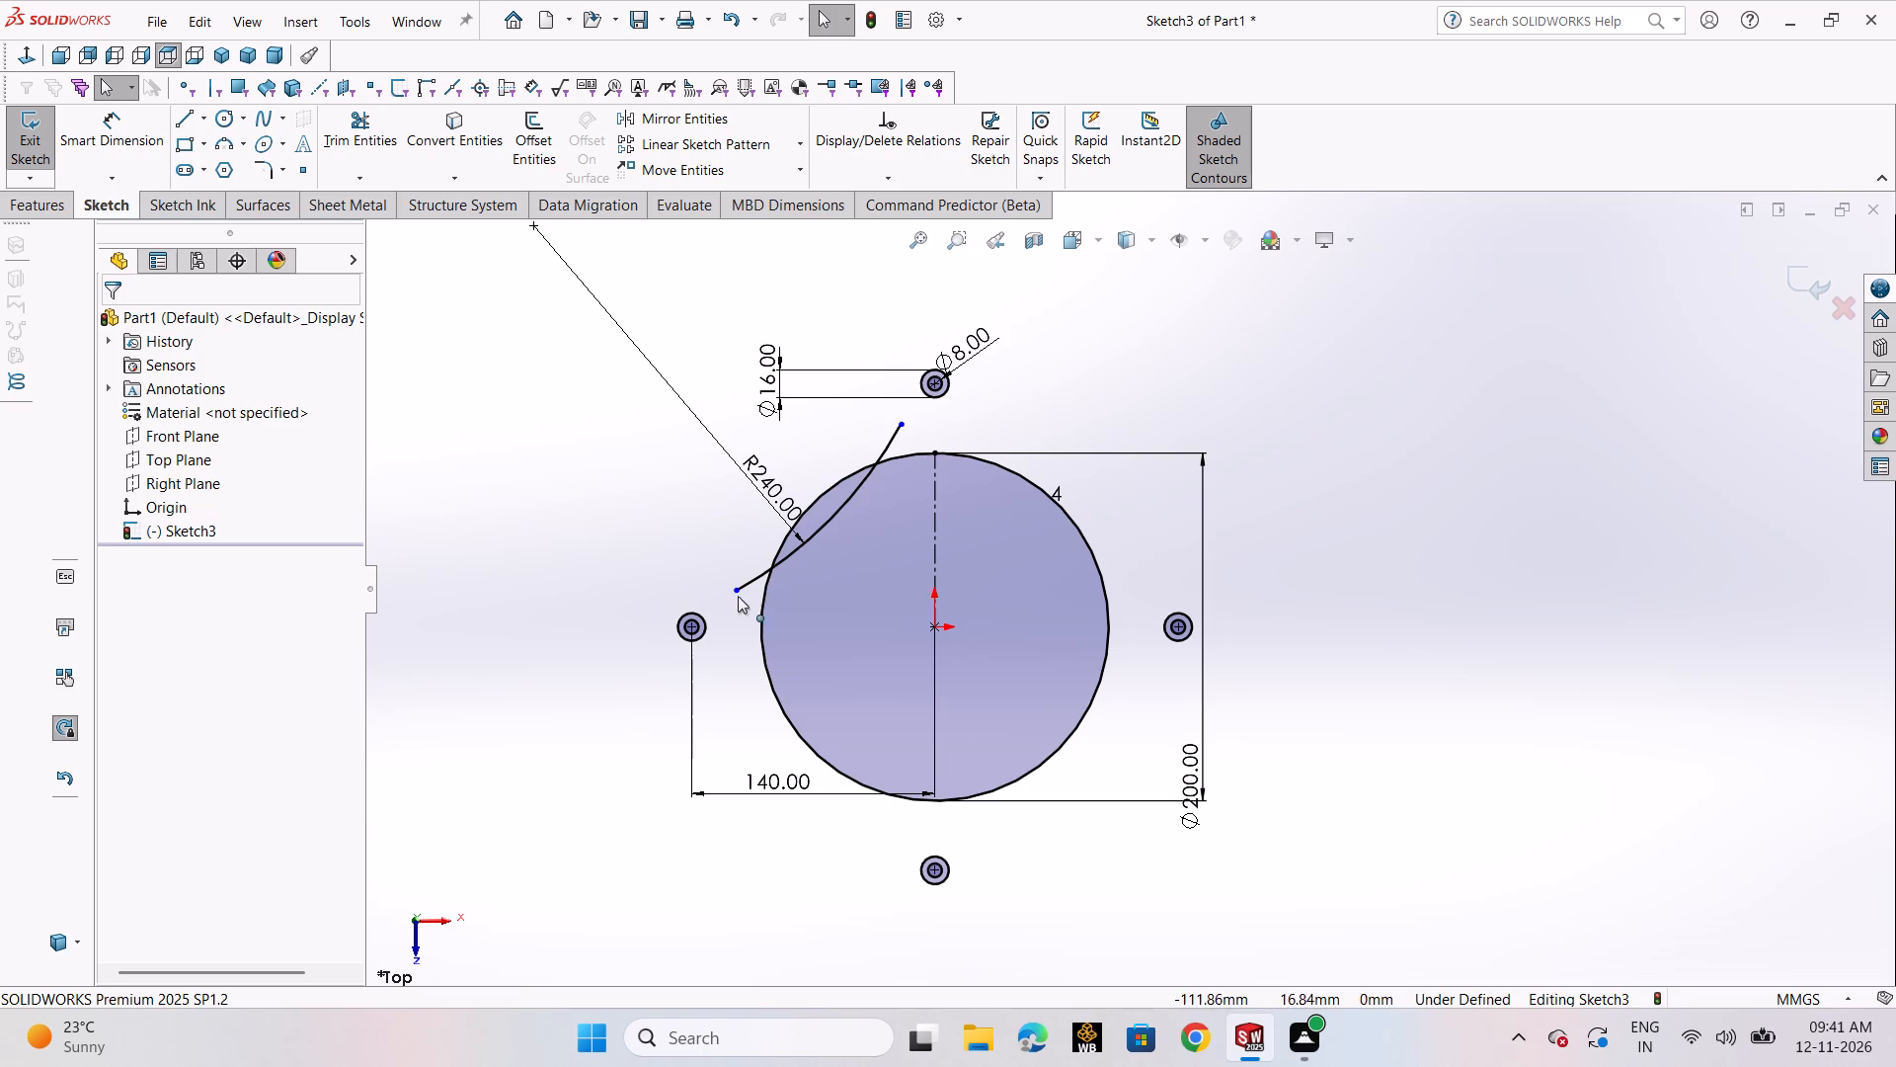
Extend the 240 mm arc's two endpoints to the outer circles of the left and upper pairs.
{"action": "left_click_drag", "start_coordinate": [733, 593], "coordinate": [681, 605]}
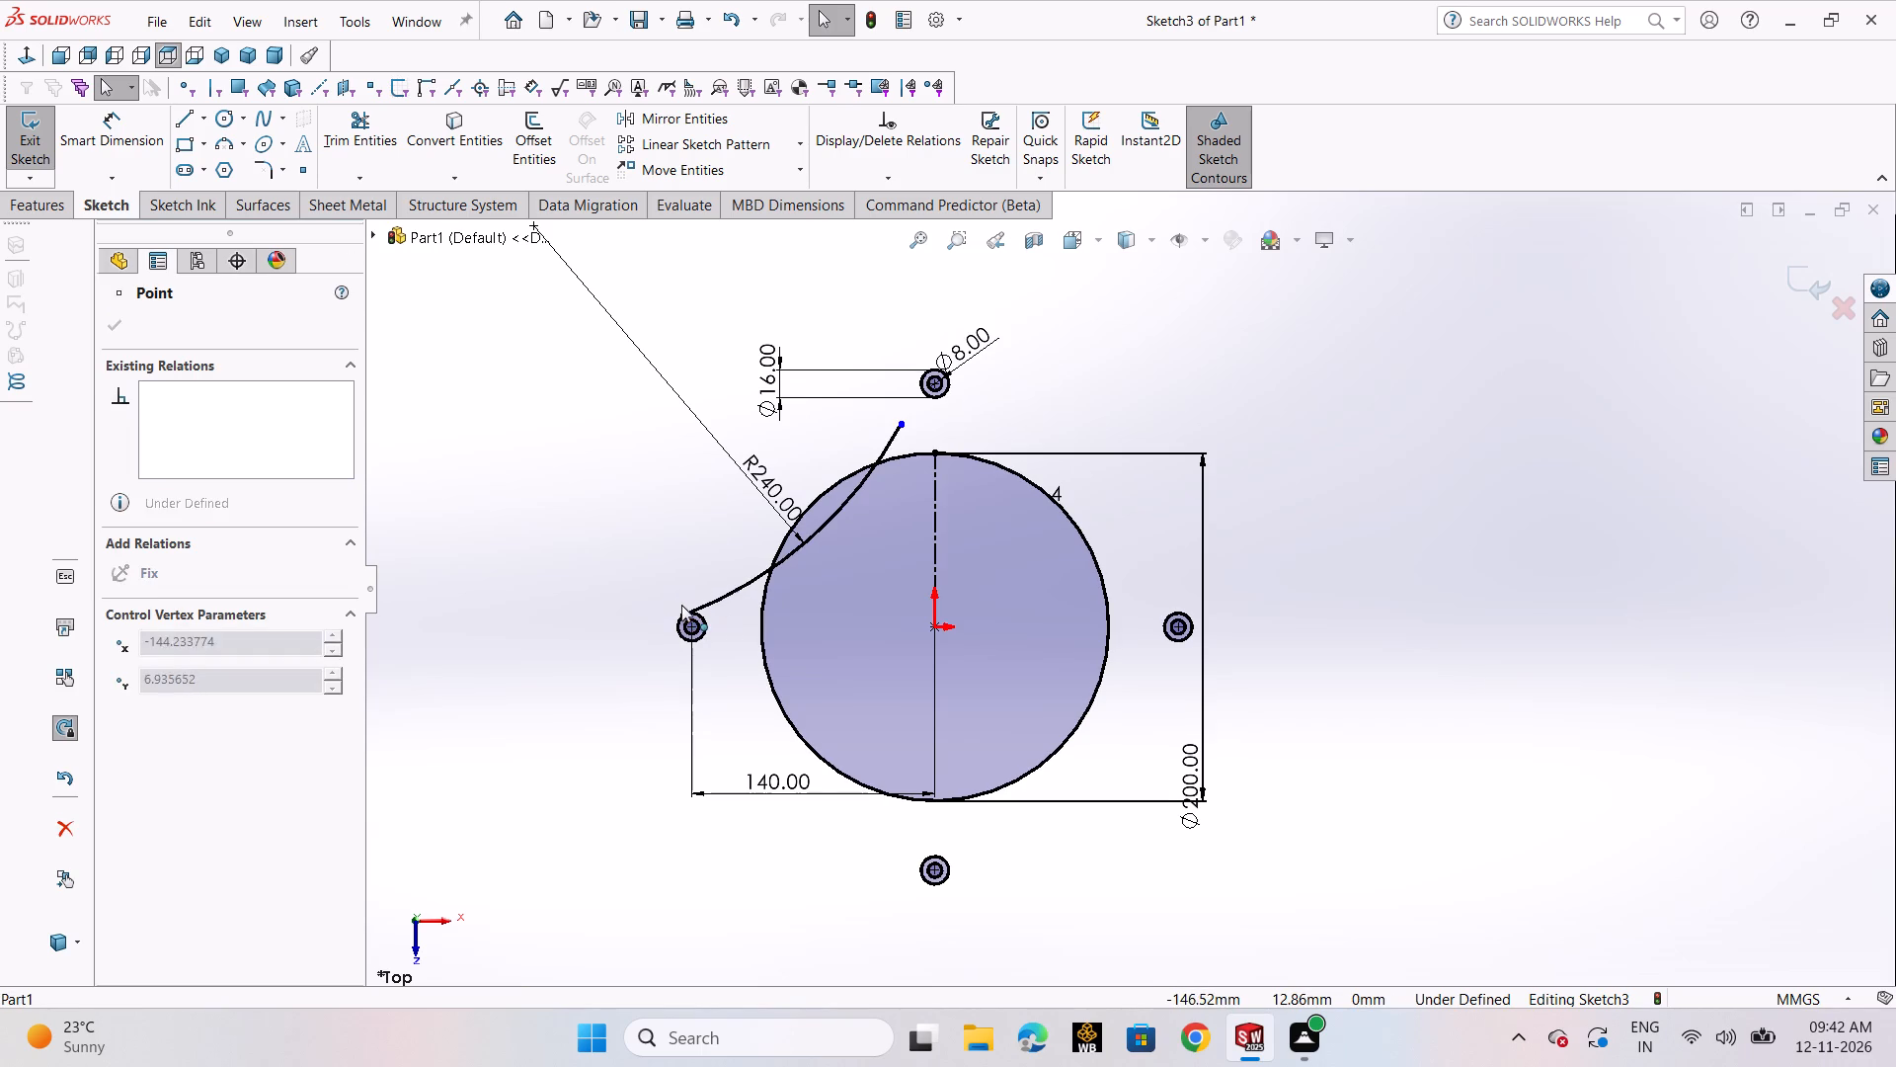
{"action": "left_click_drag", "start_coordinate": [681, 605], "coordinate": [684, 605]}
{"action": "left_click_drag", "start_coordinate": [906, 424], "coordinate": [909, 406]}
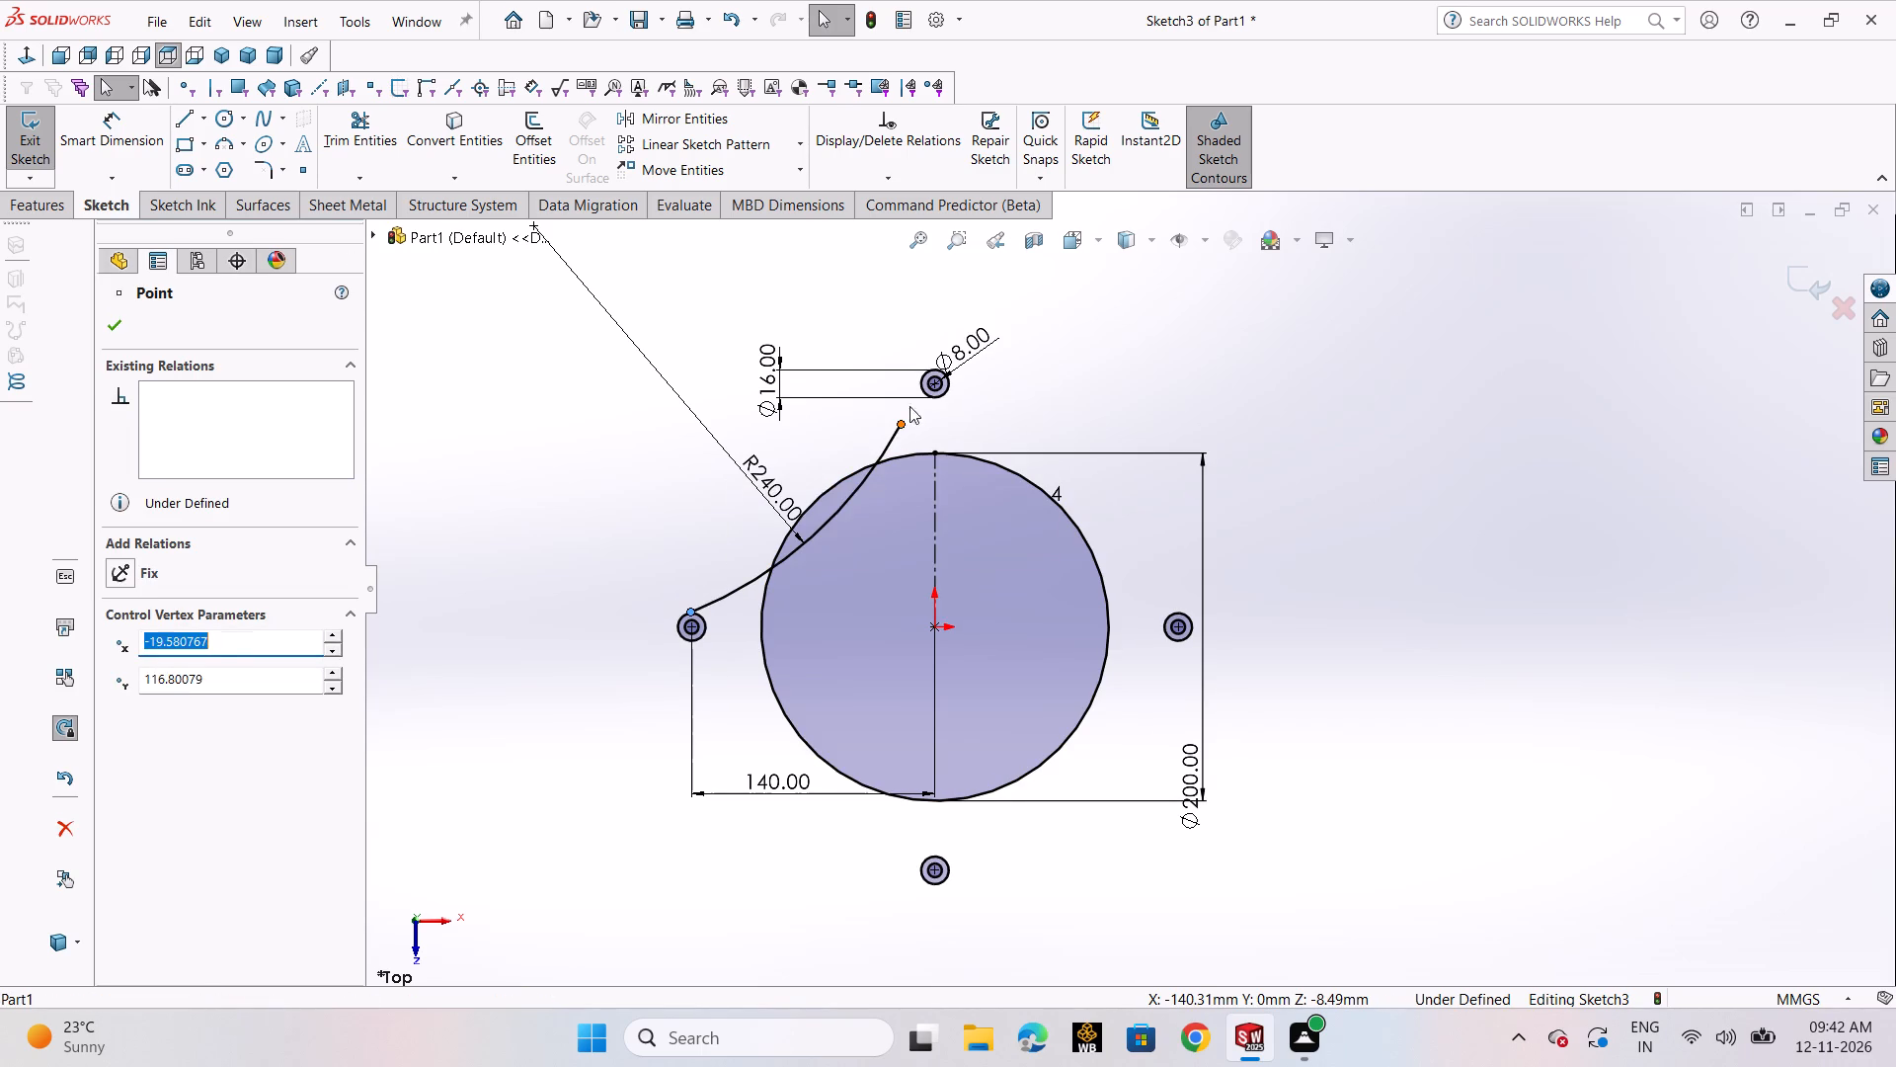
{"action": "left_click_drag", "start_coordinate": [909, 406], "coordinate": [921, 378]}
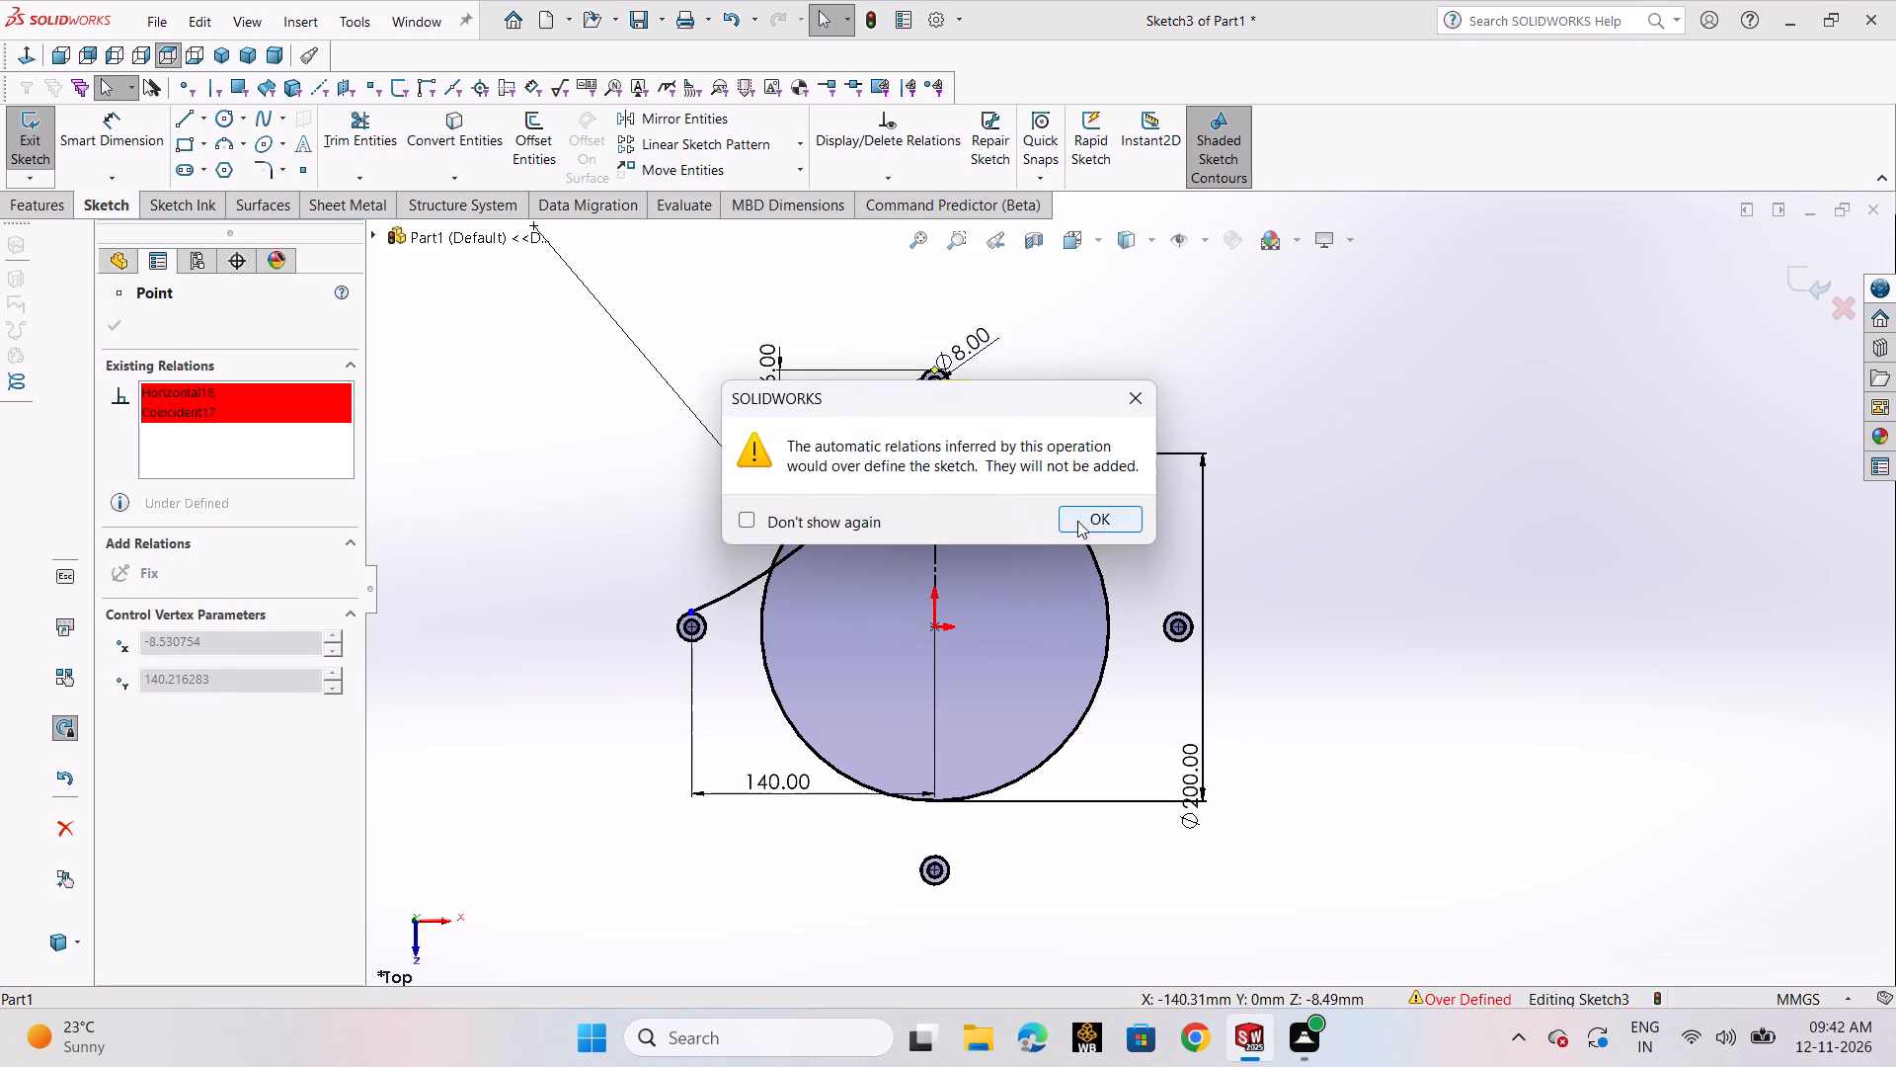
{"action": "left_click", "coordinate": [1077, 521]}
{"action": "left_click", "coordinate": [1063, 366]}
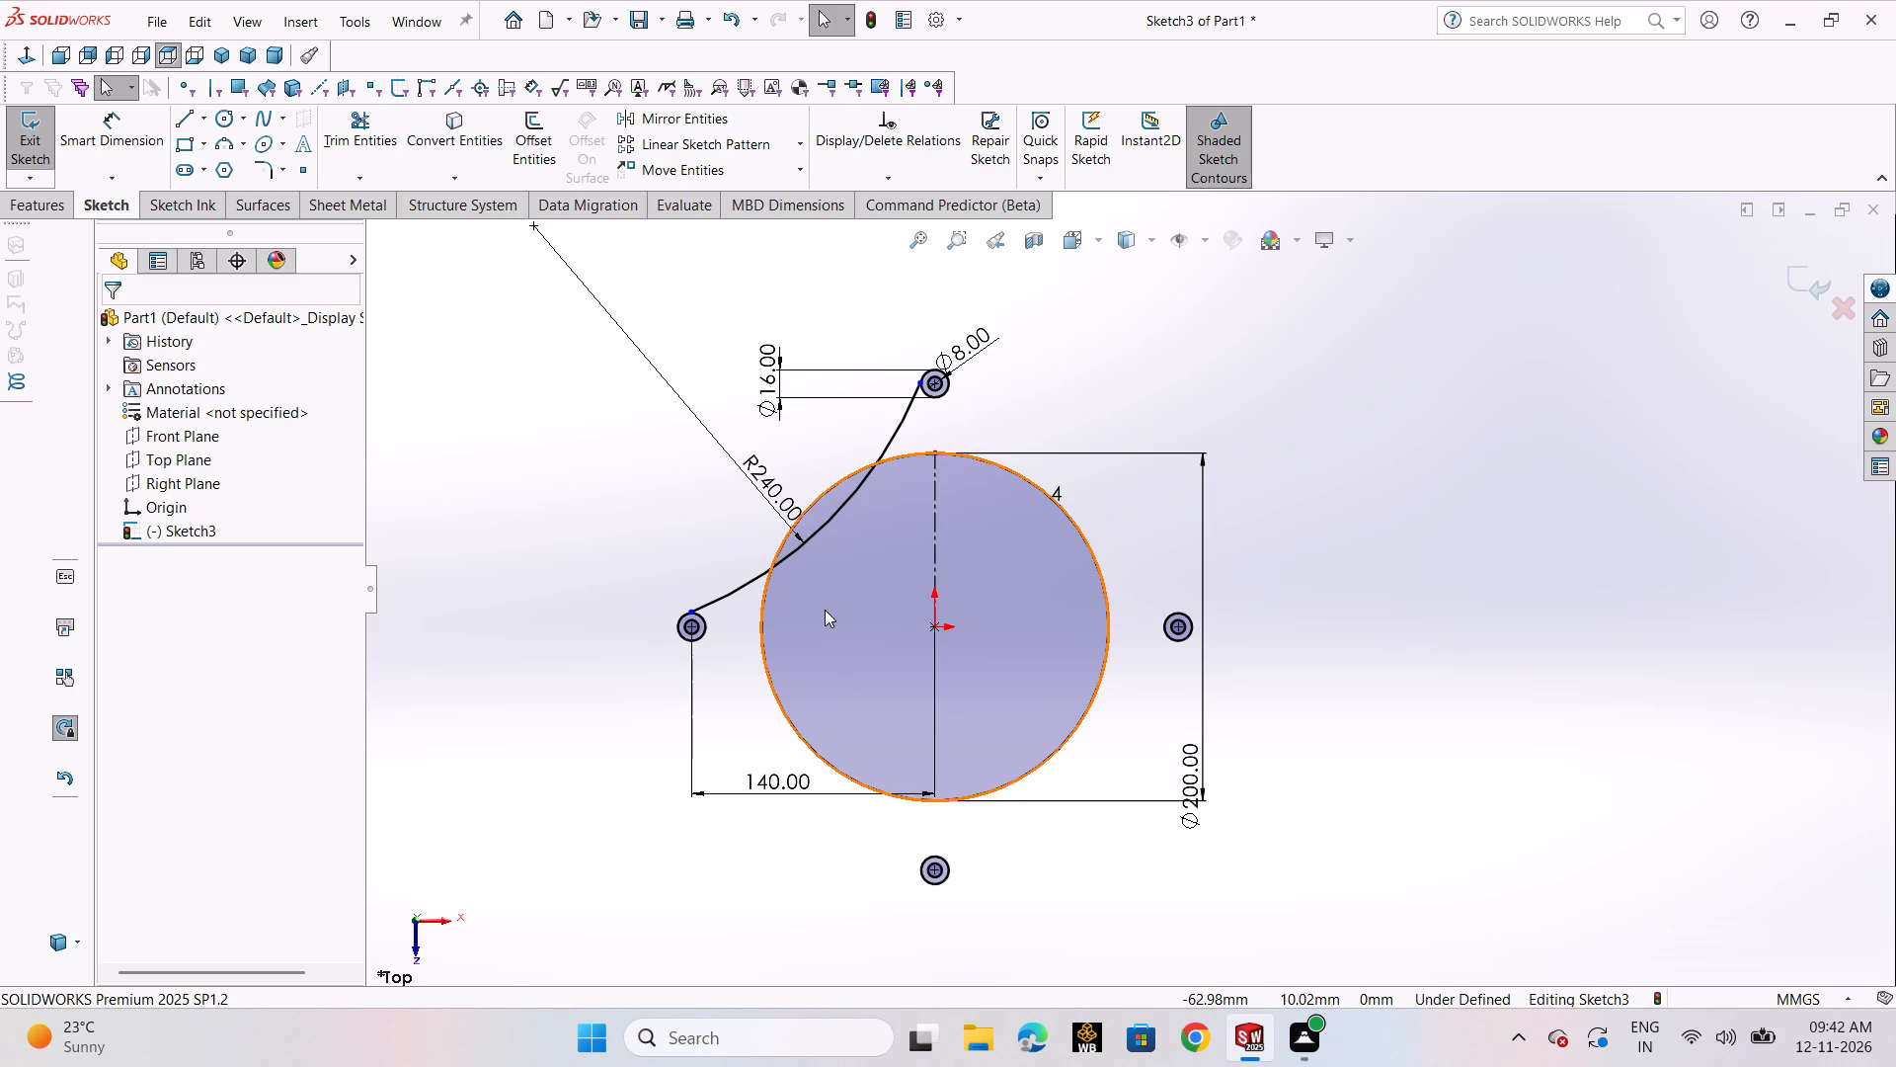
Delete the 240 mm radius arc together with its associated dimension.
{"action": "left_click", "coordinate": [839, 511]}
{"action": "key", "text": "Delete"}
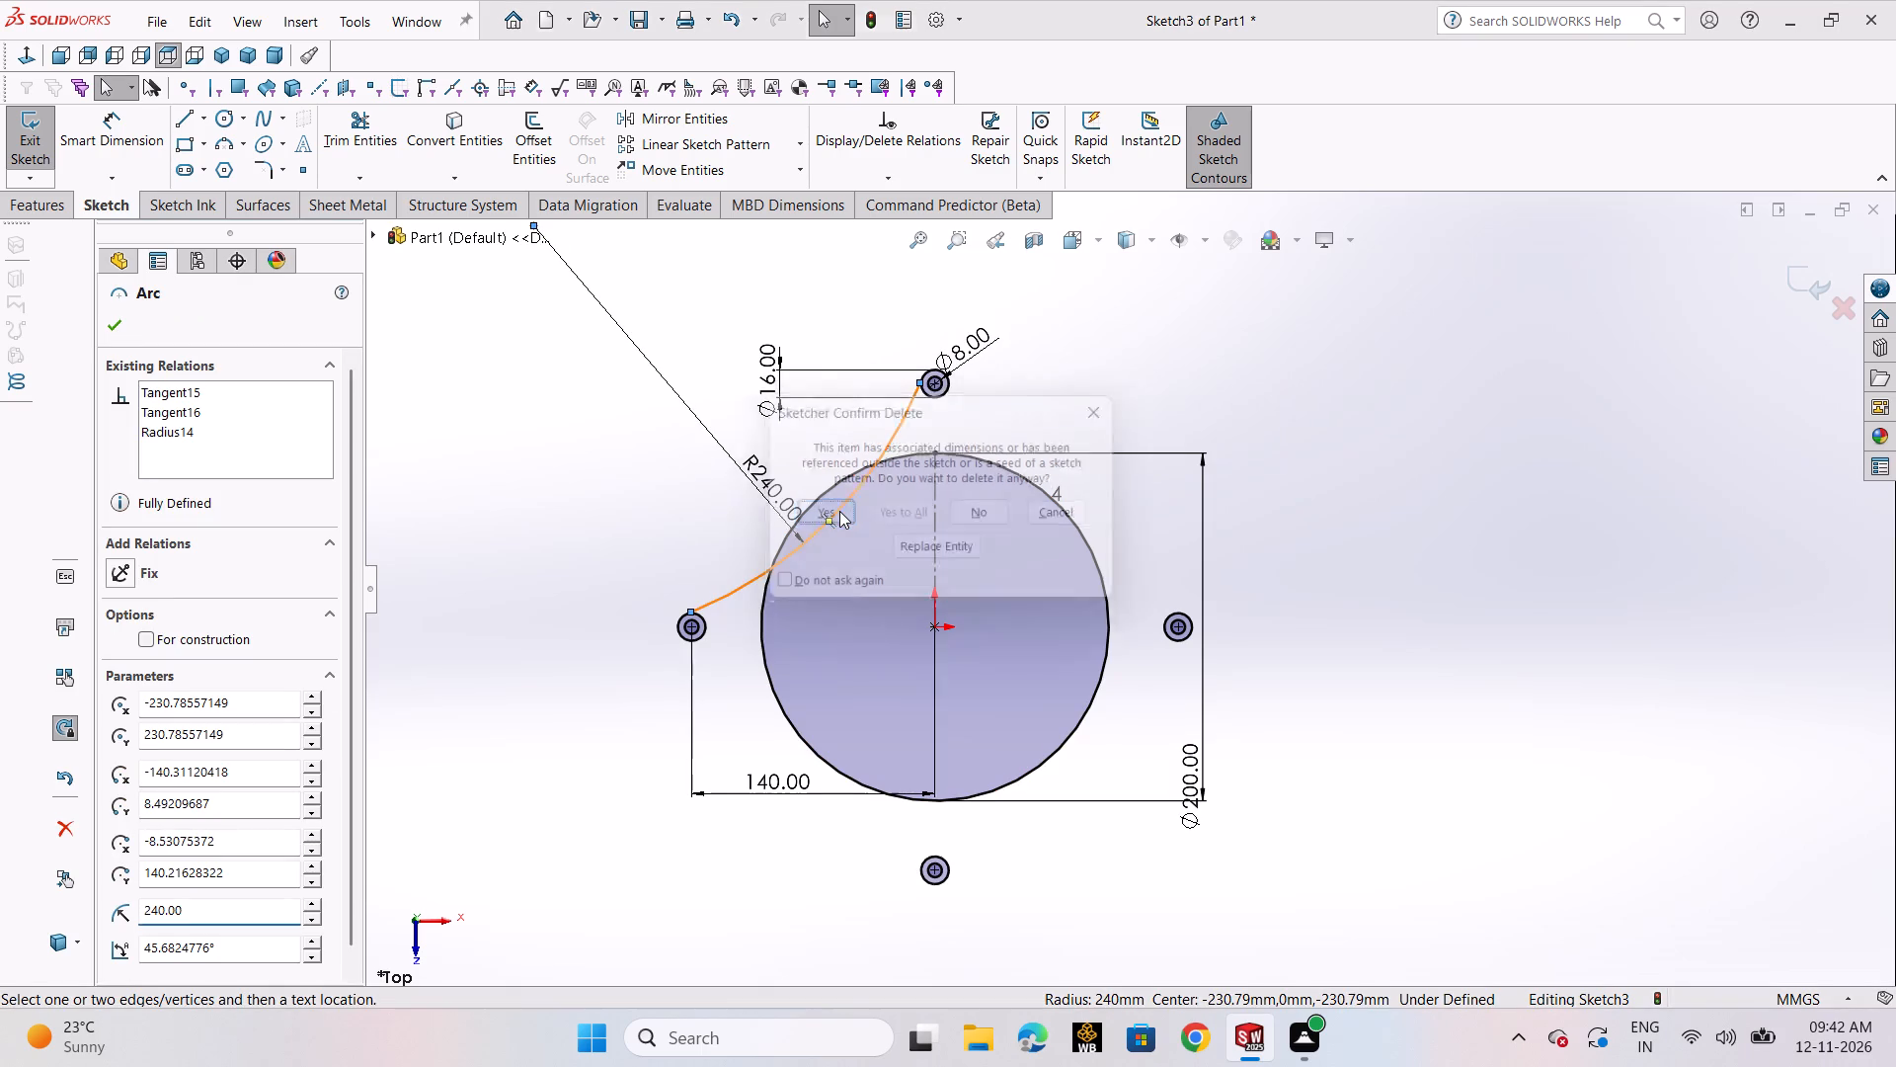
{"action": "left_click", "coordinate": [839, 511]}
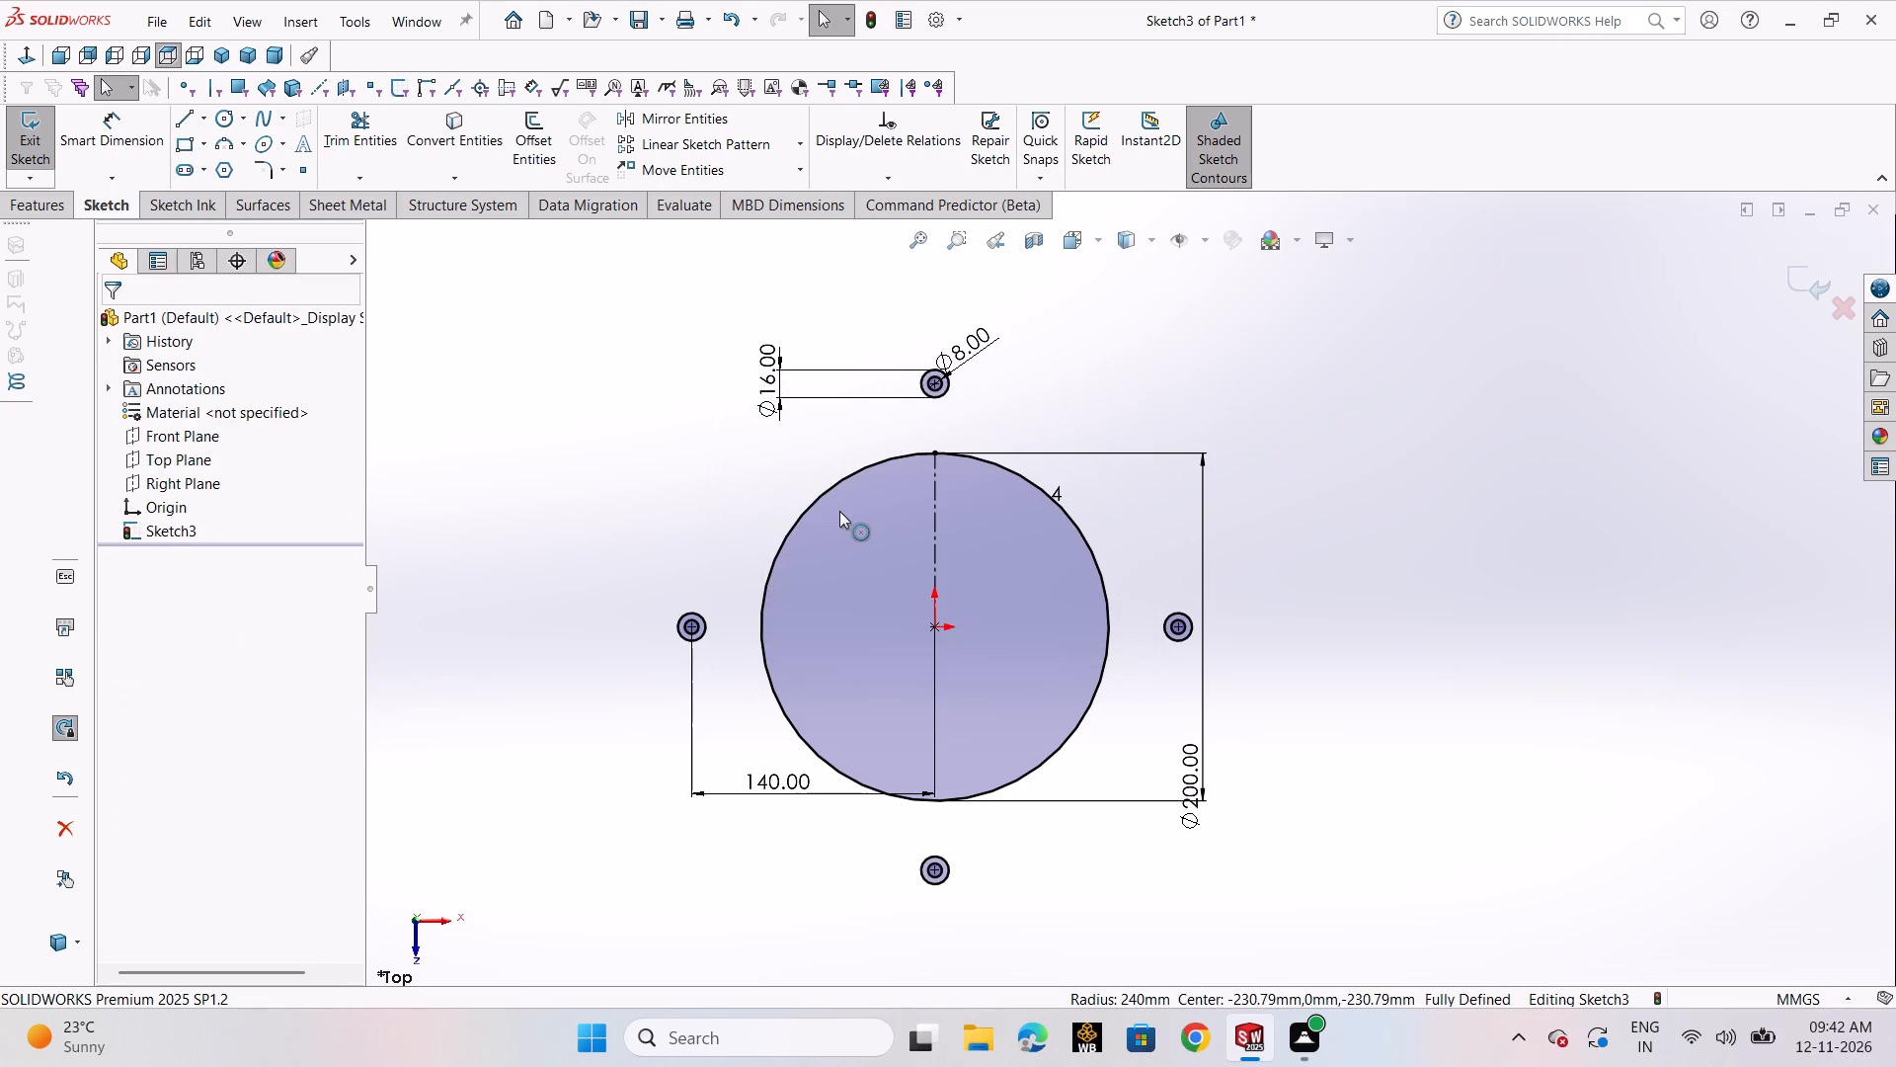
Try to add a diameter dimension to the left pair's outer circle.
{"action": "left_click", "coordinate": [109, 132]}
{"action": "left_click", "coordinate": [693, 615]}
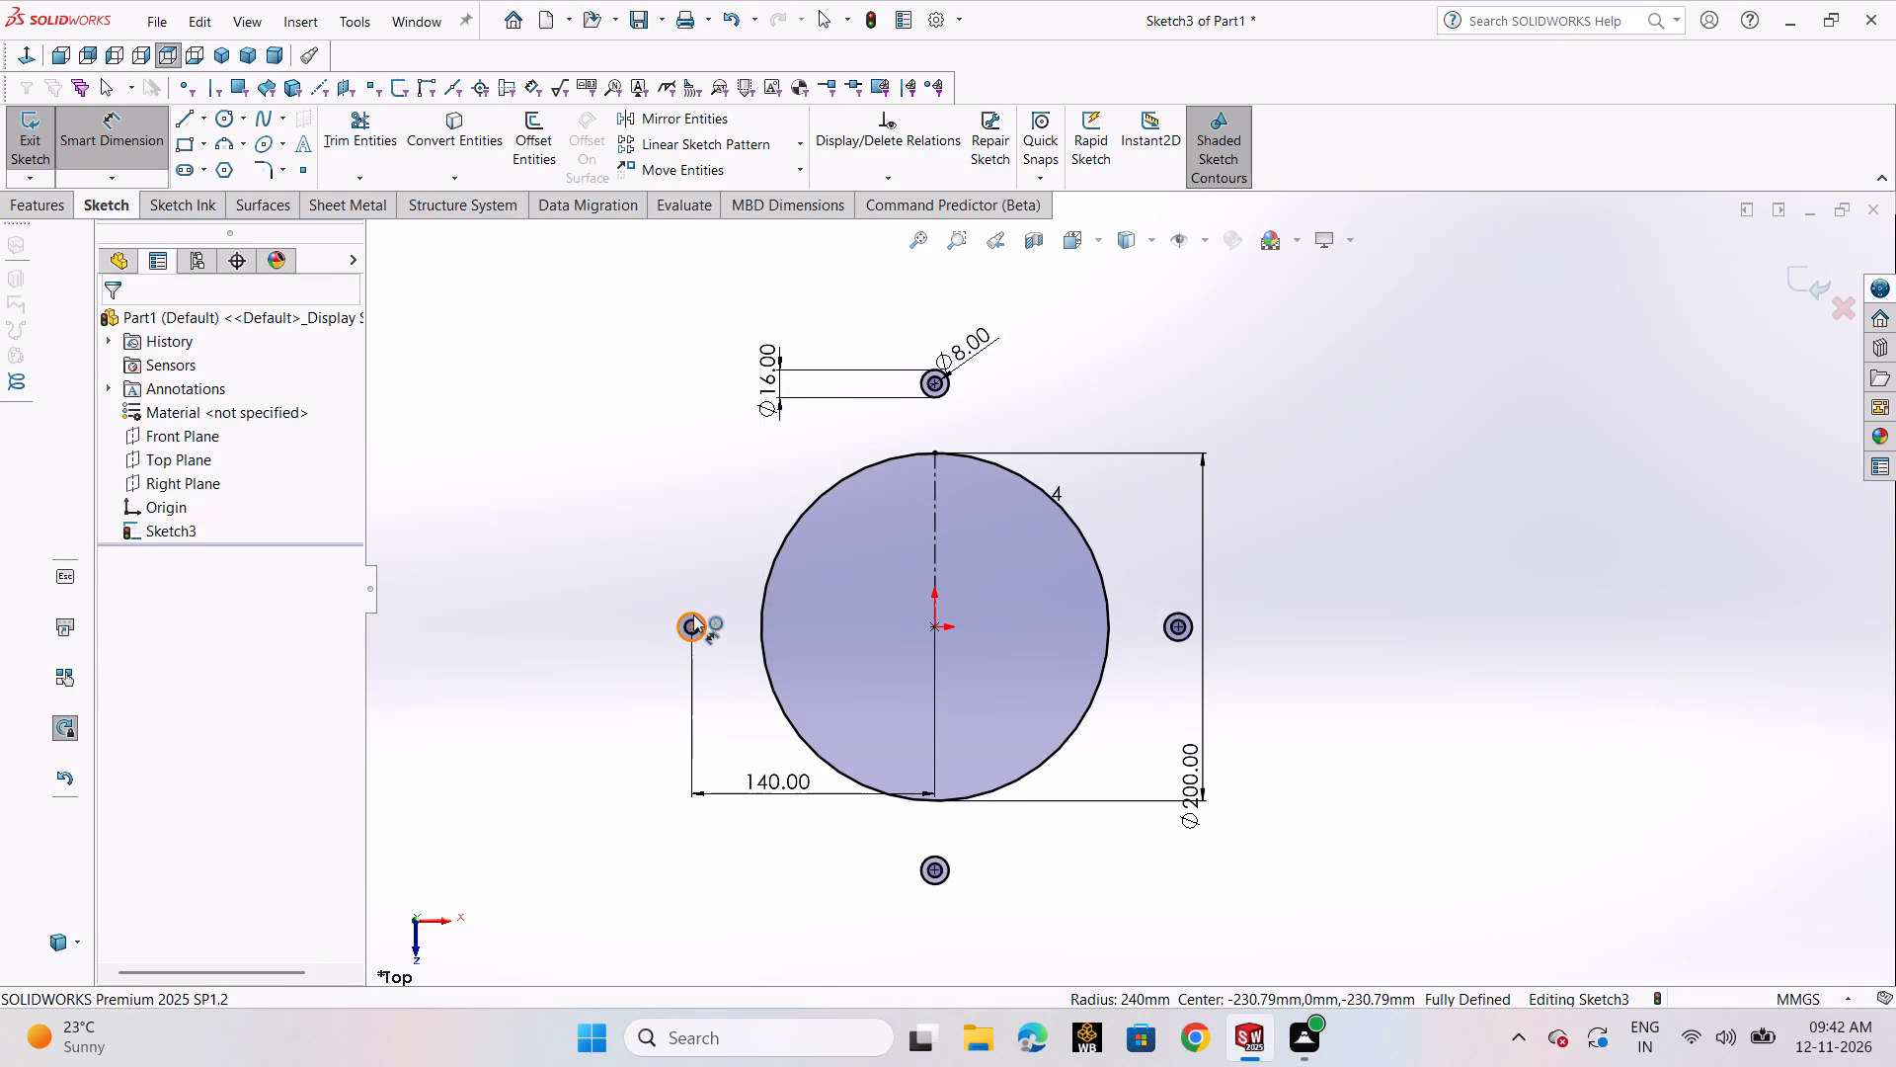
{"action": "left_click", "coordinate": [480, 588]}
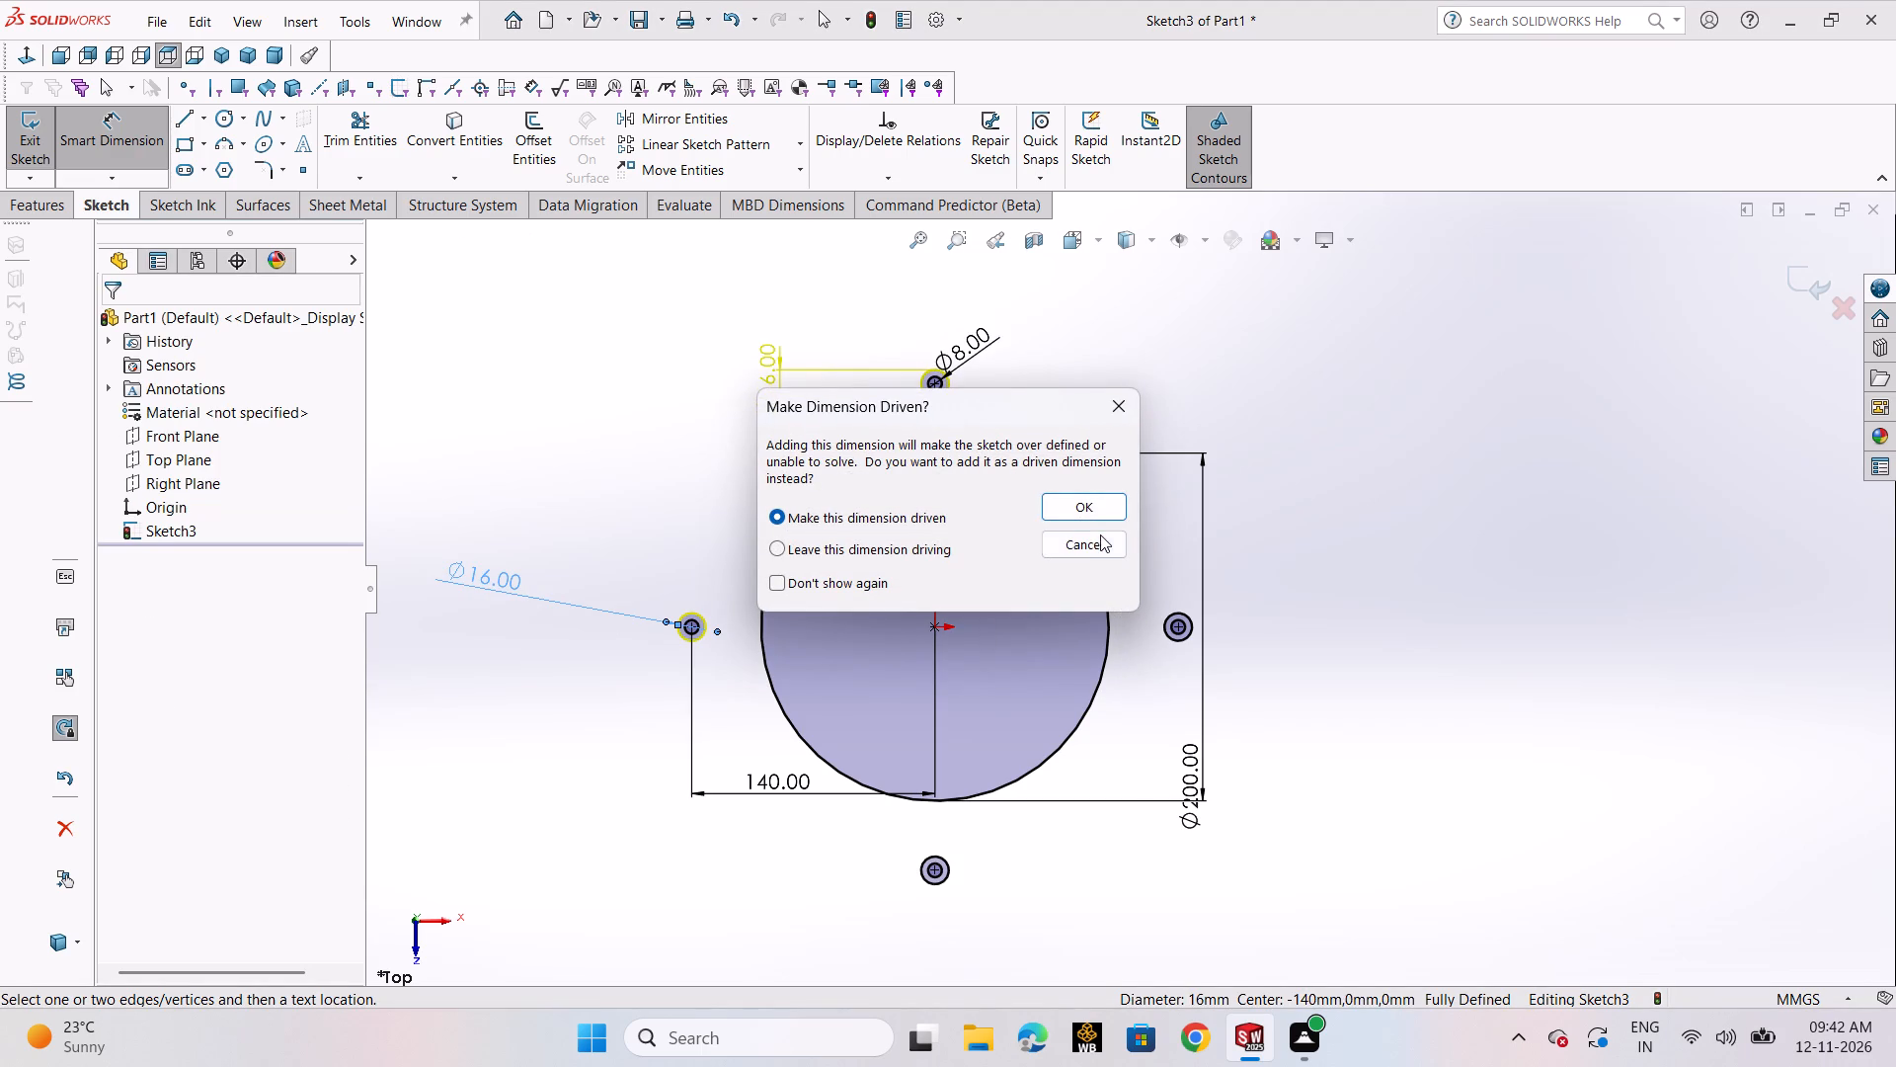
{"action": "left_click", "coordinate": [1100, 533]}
Set the diameter of the upper pair's 8 mm circle to 48 mm.
{"action": "double_click", "coordinate": [969, 339]}
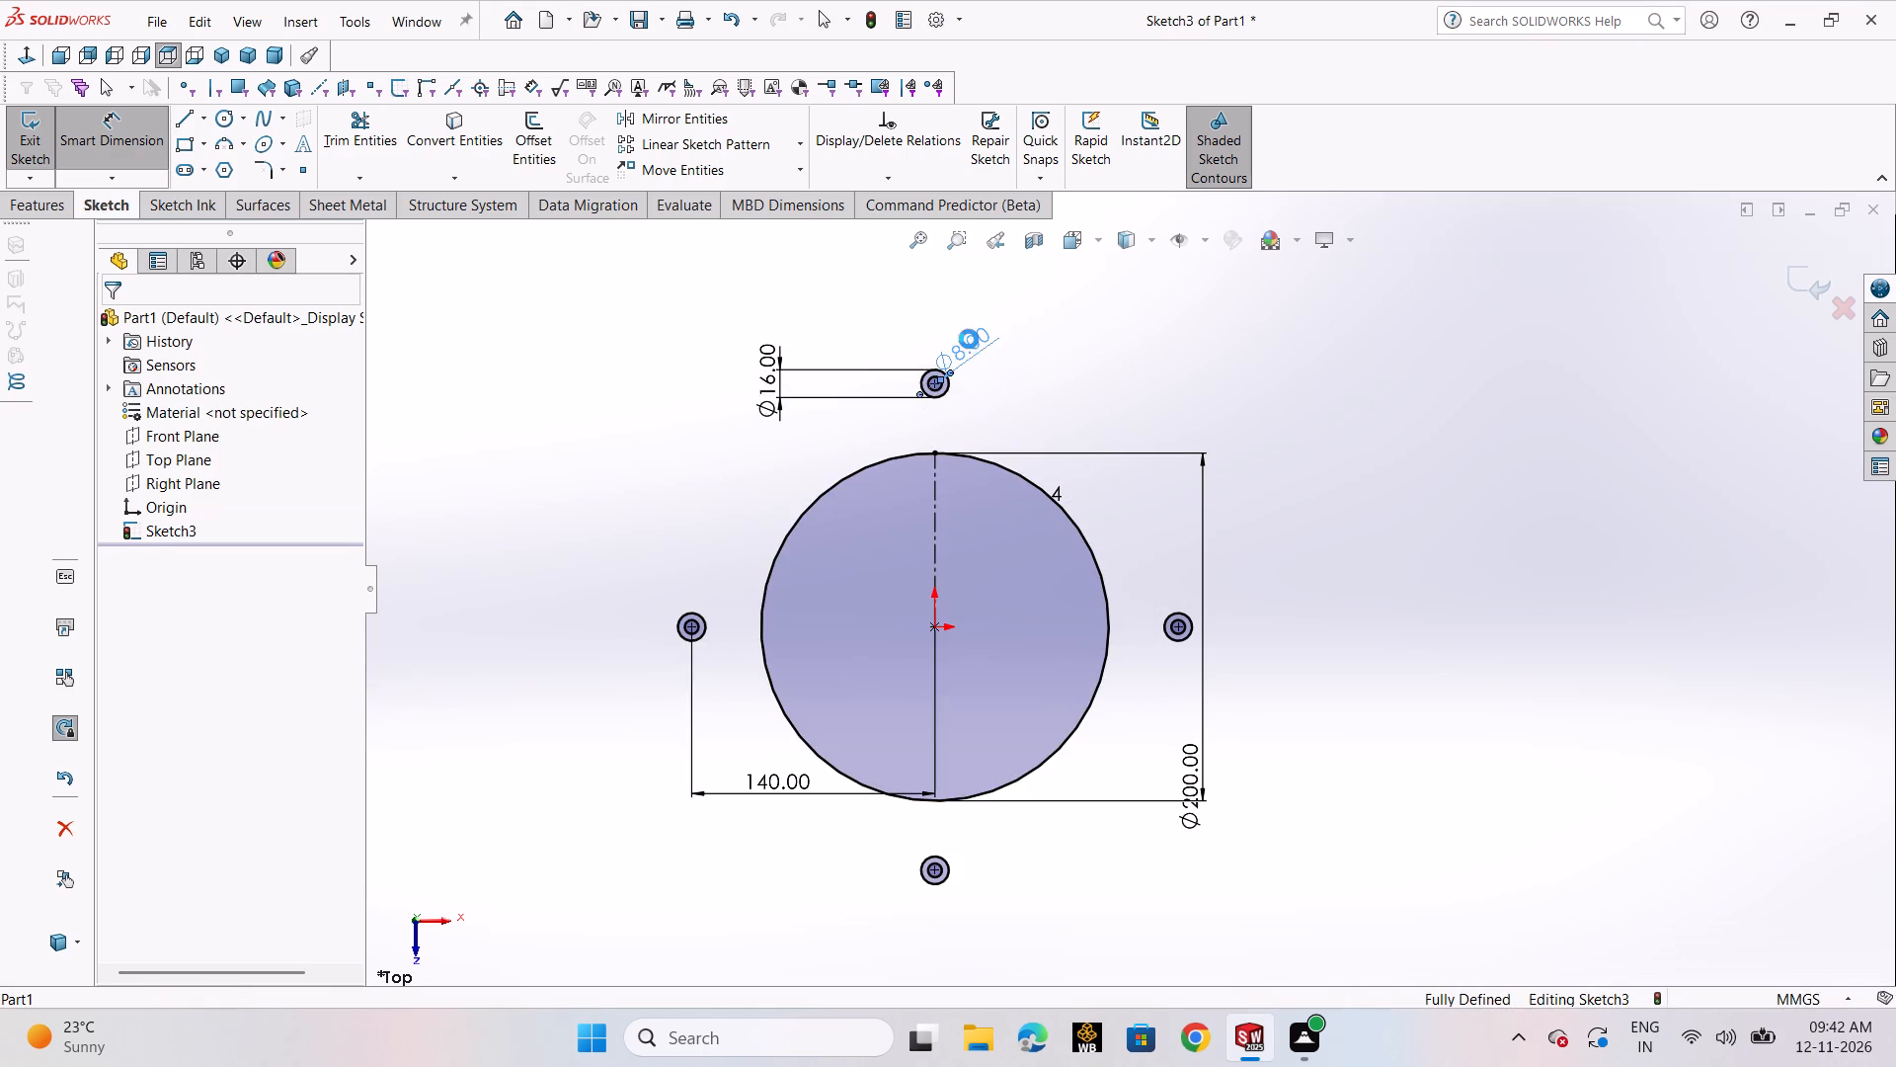
{"action": "type", "text": "6*8"}
{"action": "key", "text": "Return"}
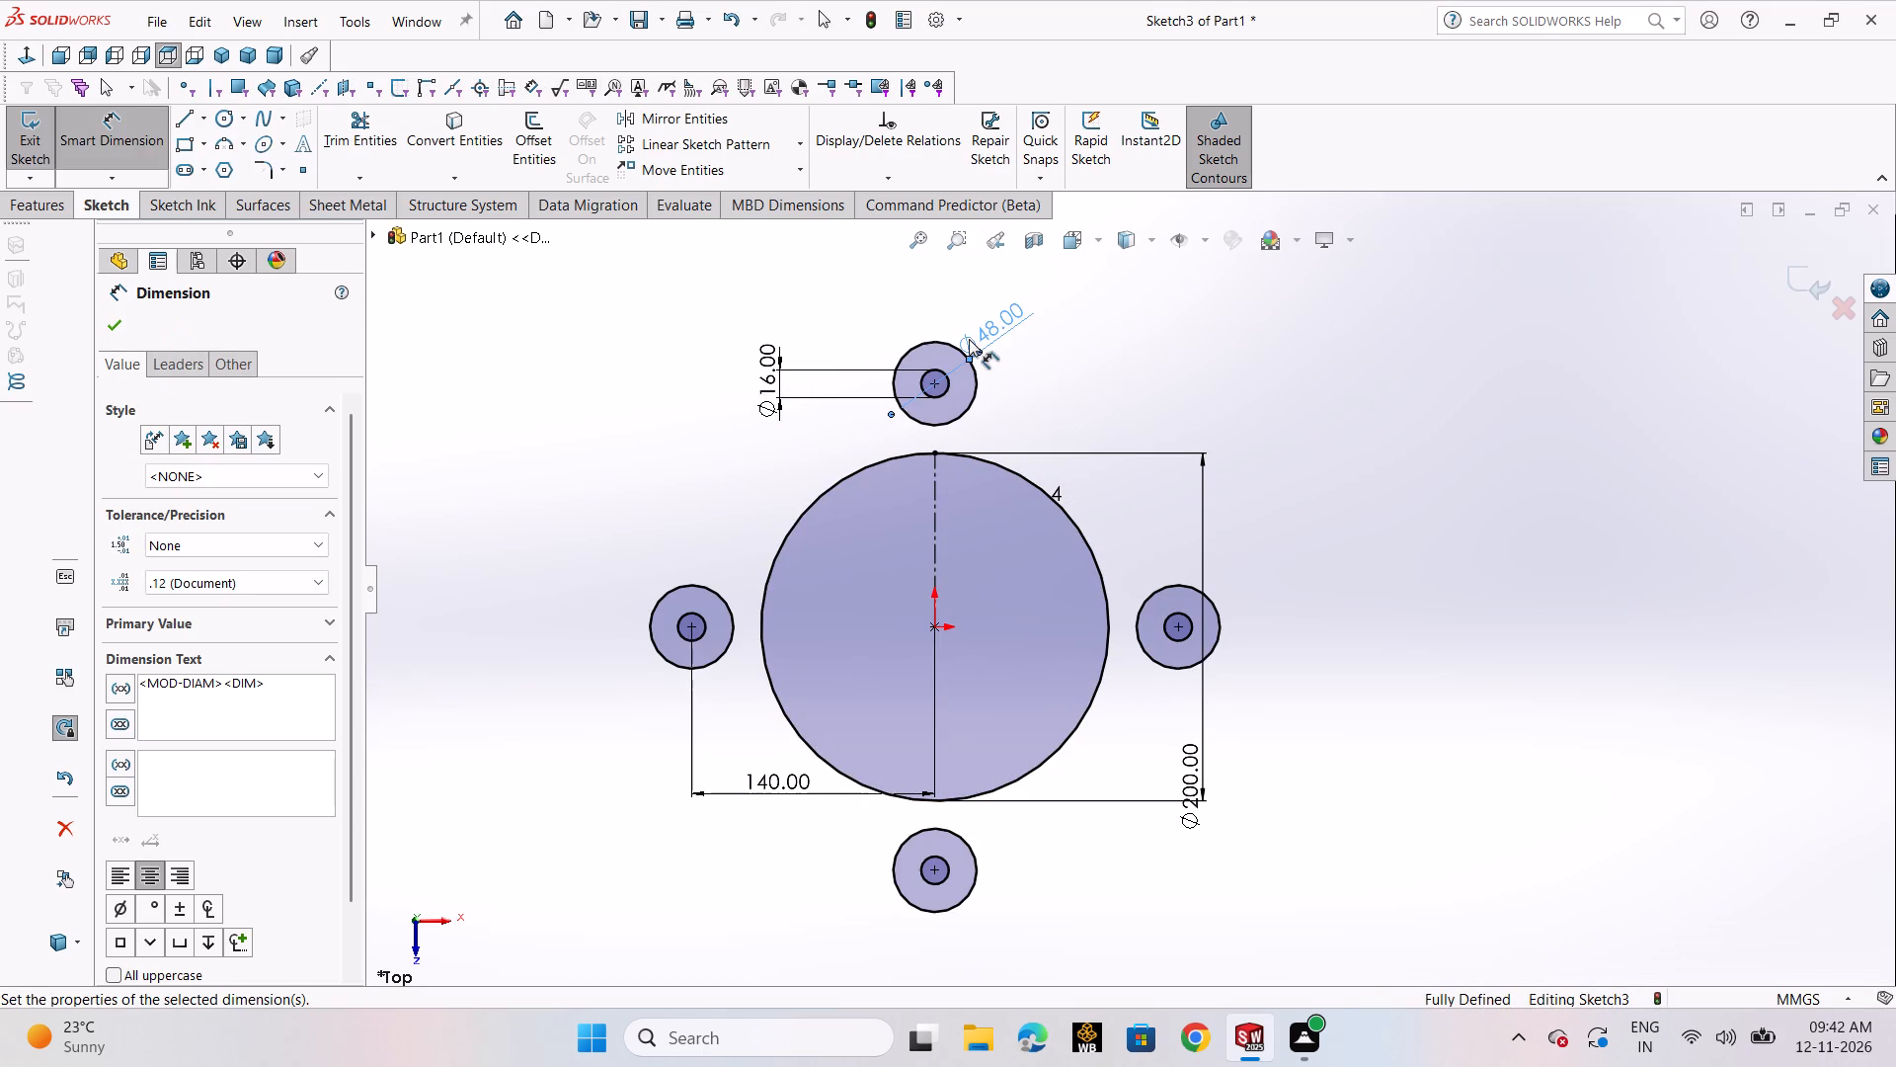
{"action": "left_click", "coordinate": [103, 331]}
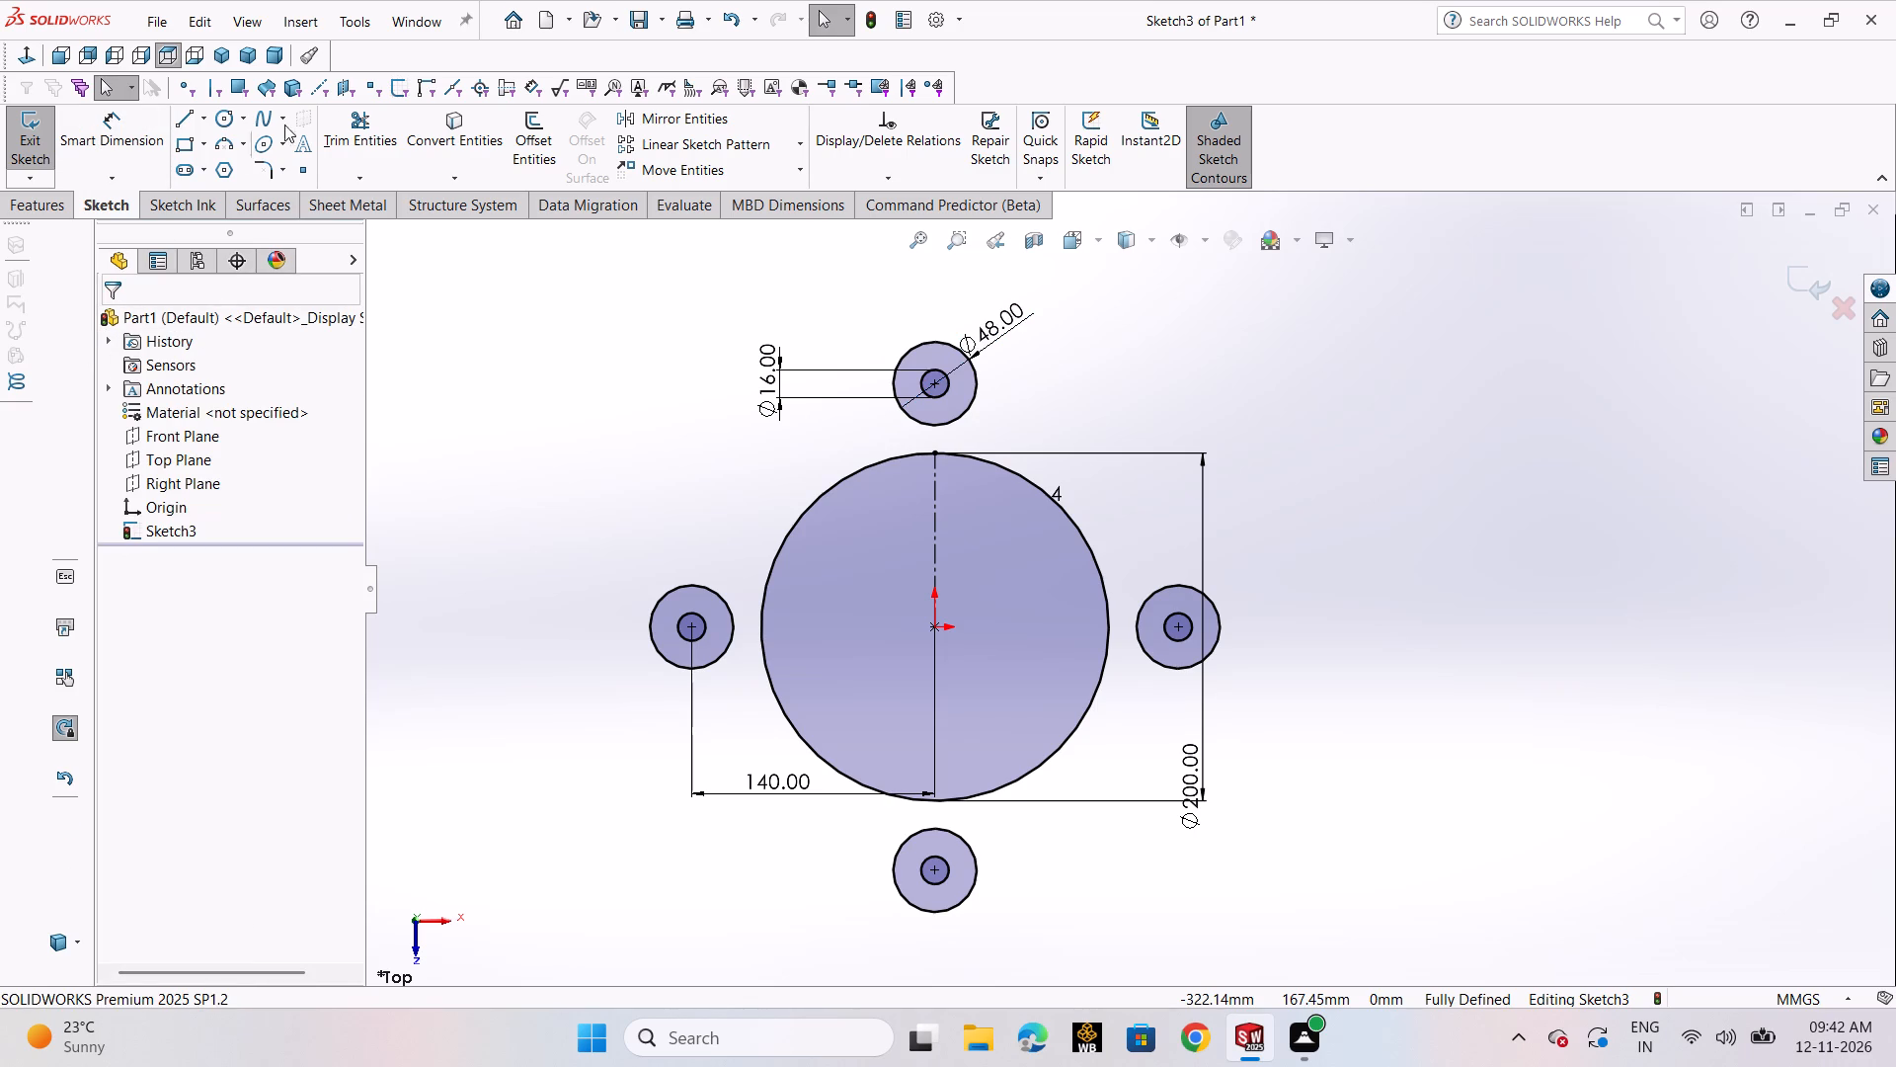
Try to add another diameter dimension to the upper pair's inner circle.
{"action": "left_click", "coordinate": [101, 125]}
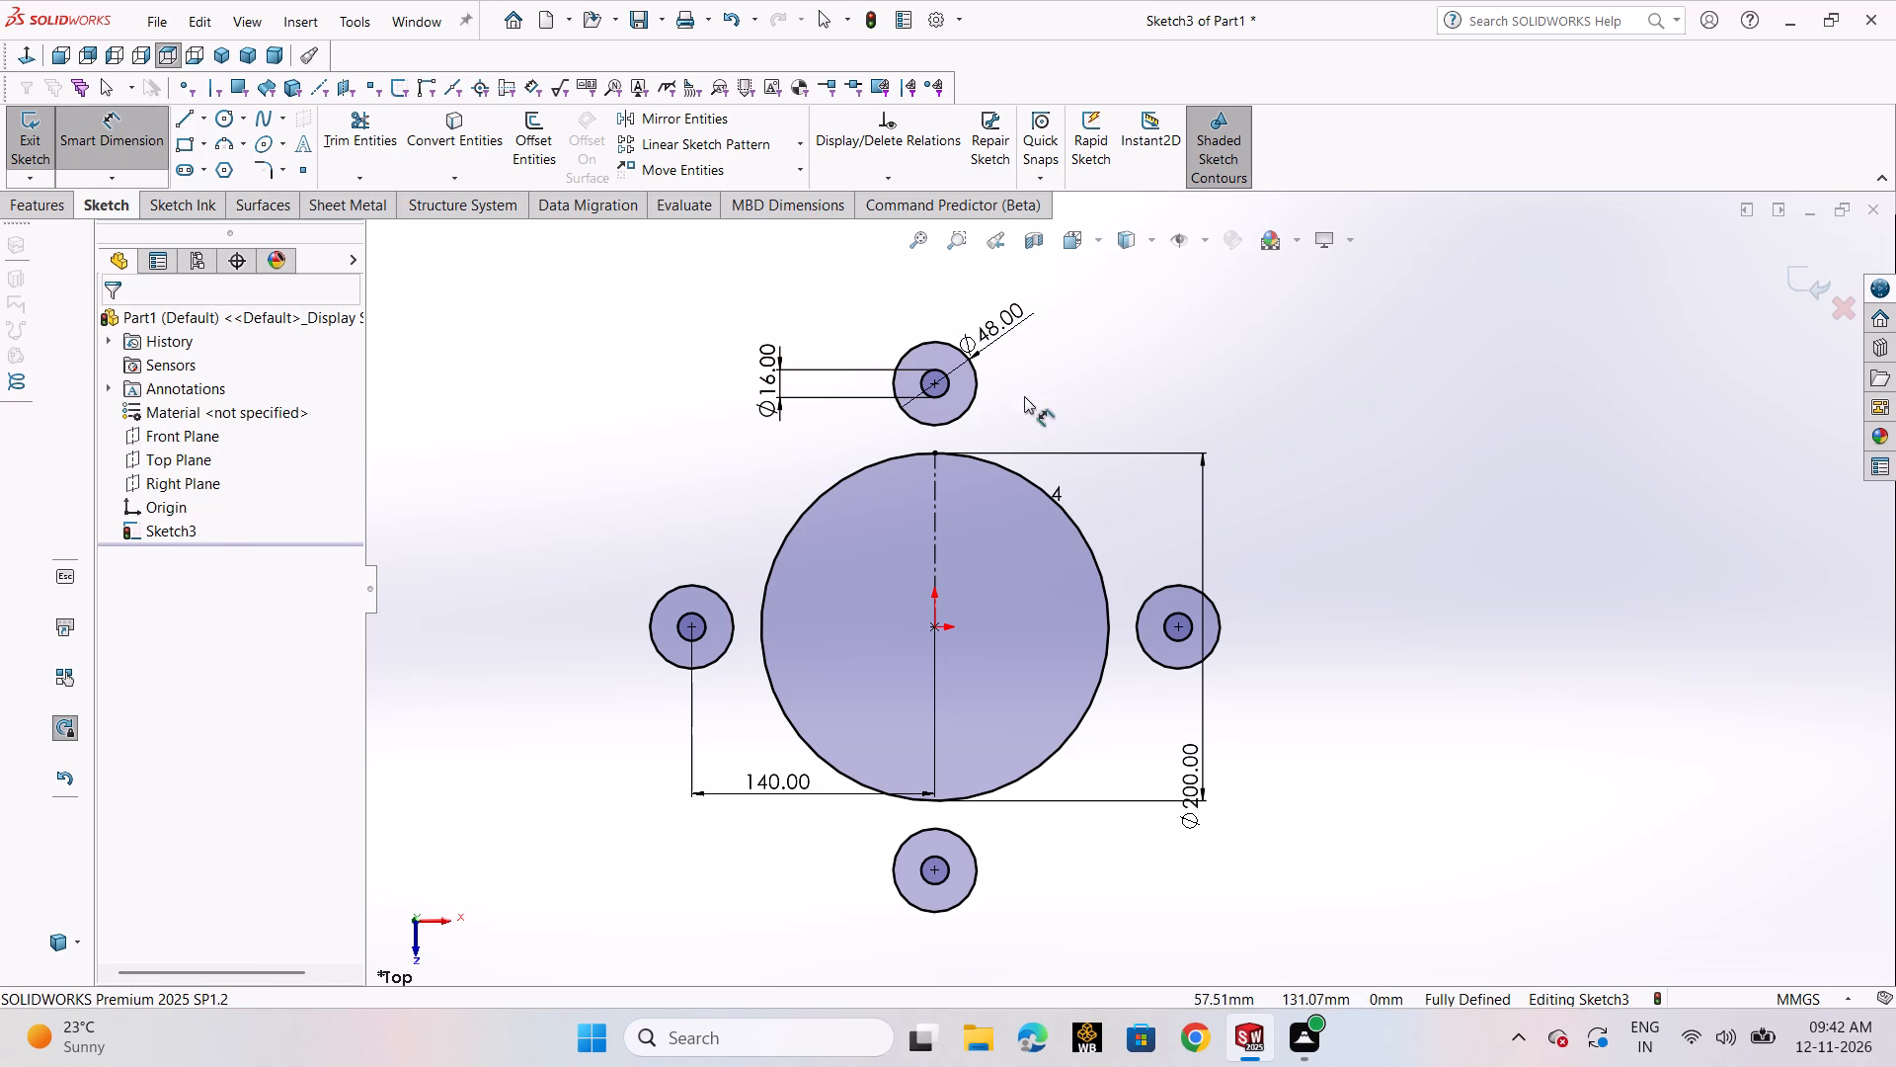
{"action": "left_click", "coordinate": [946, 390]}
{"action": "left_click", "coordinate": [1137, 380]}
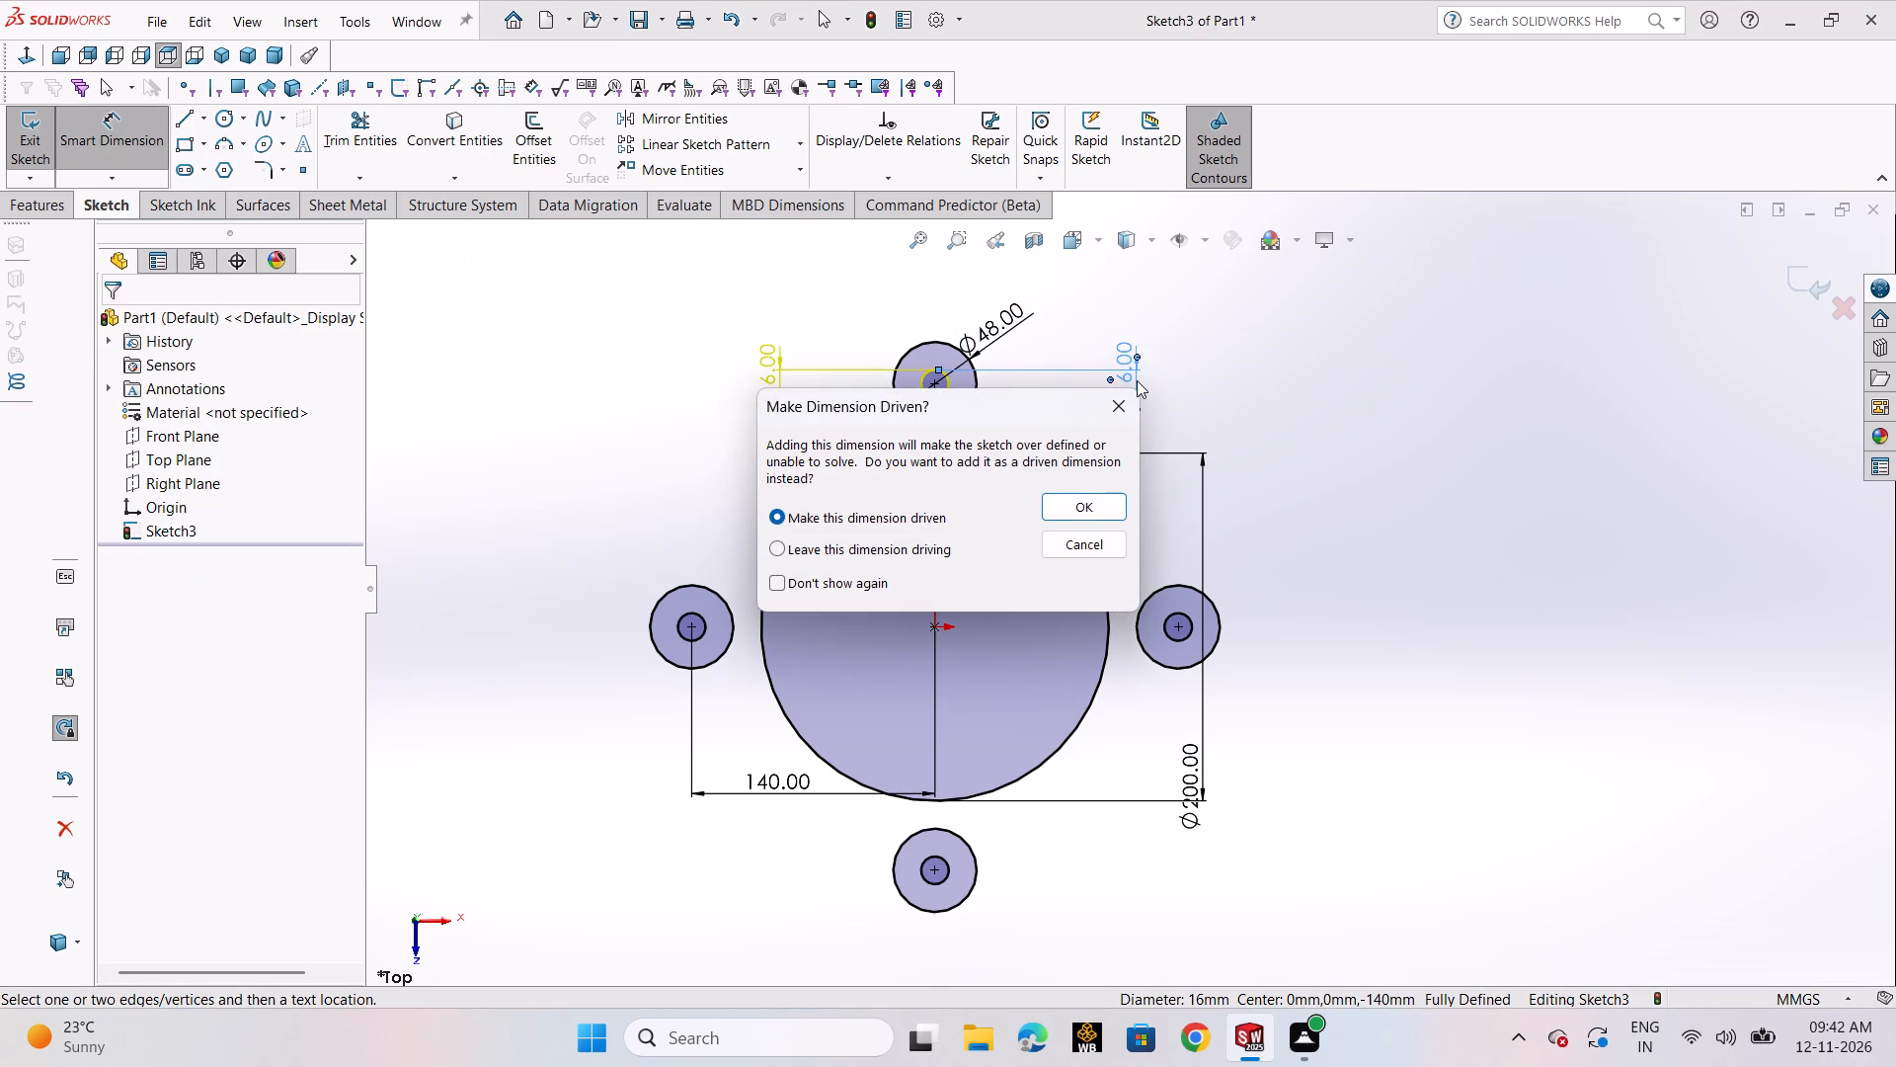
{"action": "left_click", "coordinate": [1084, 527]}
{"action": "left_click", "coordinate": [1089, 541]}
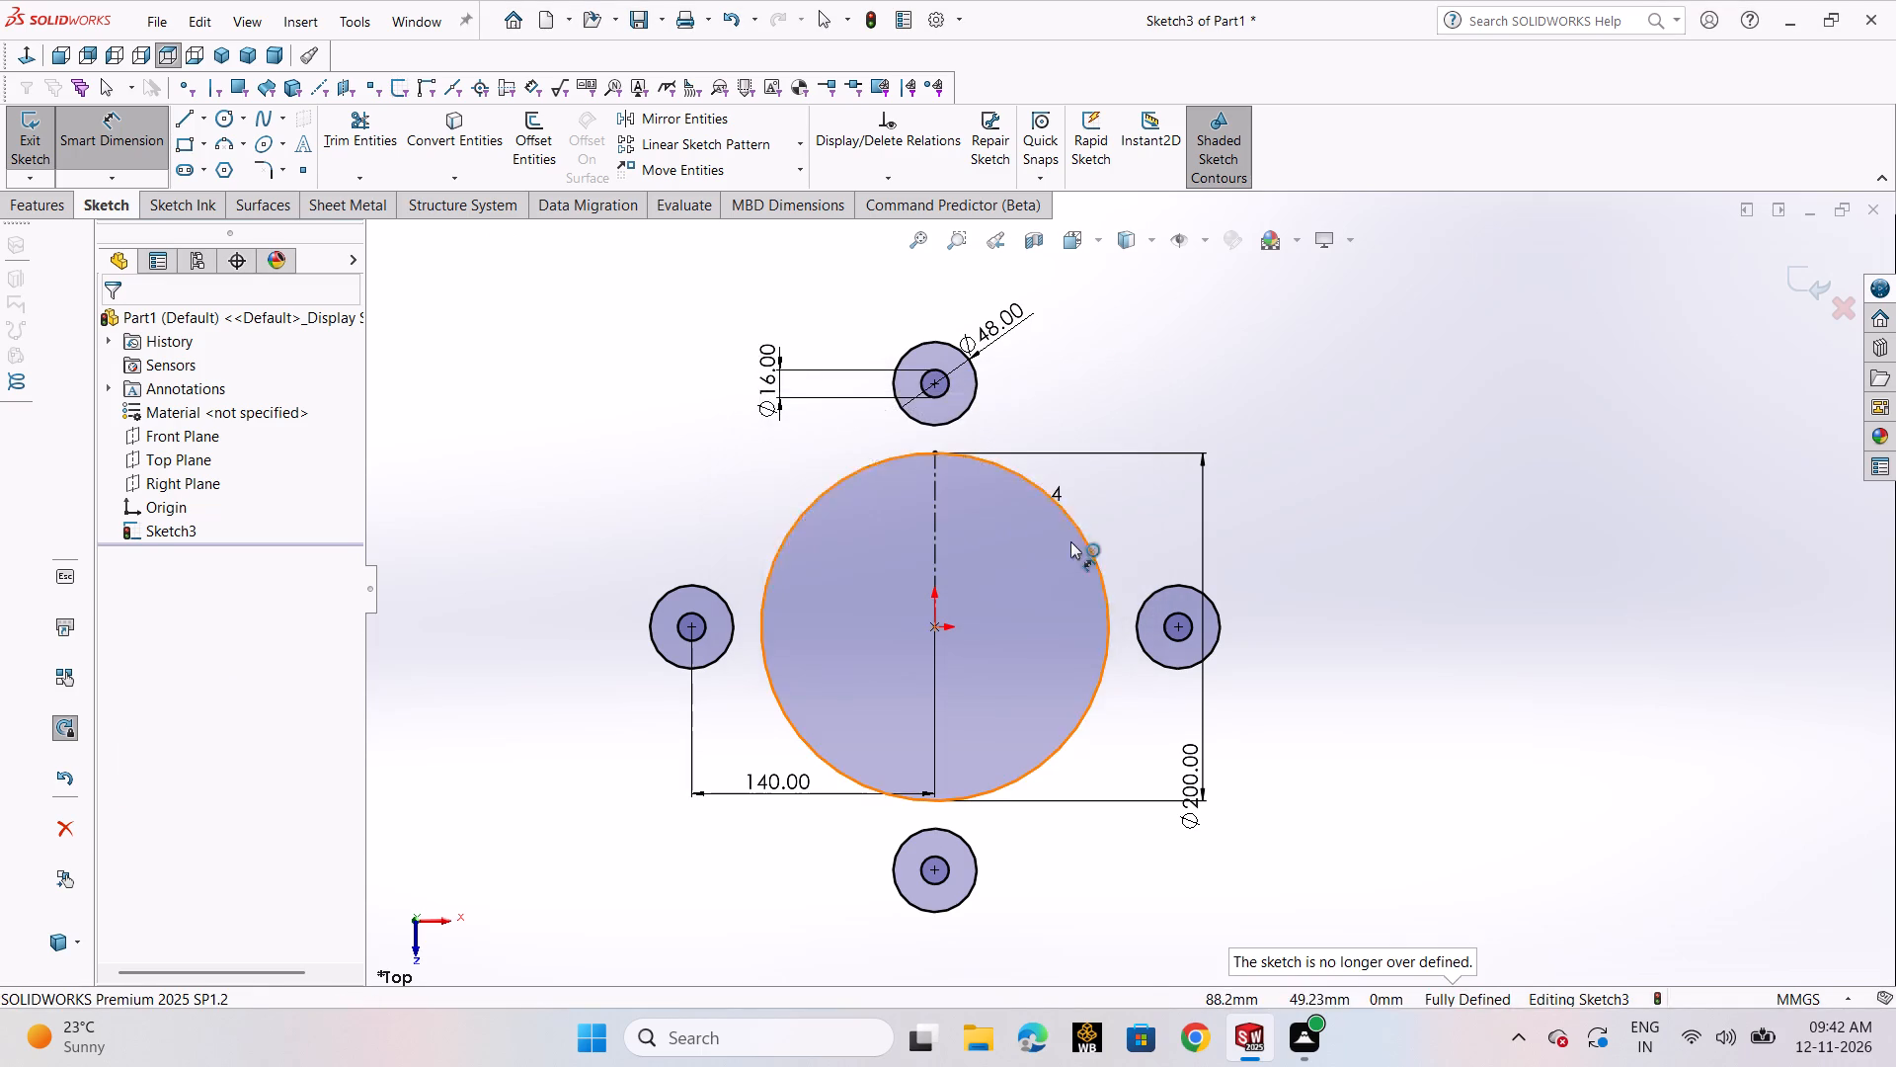
Set the diameter of the upper pair's inner circle to 24 mm.
{"action": "double_click", "coordinate": [767, 377]}
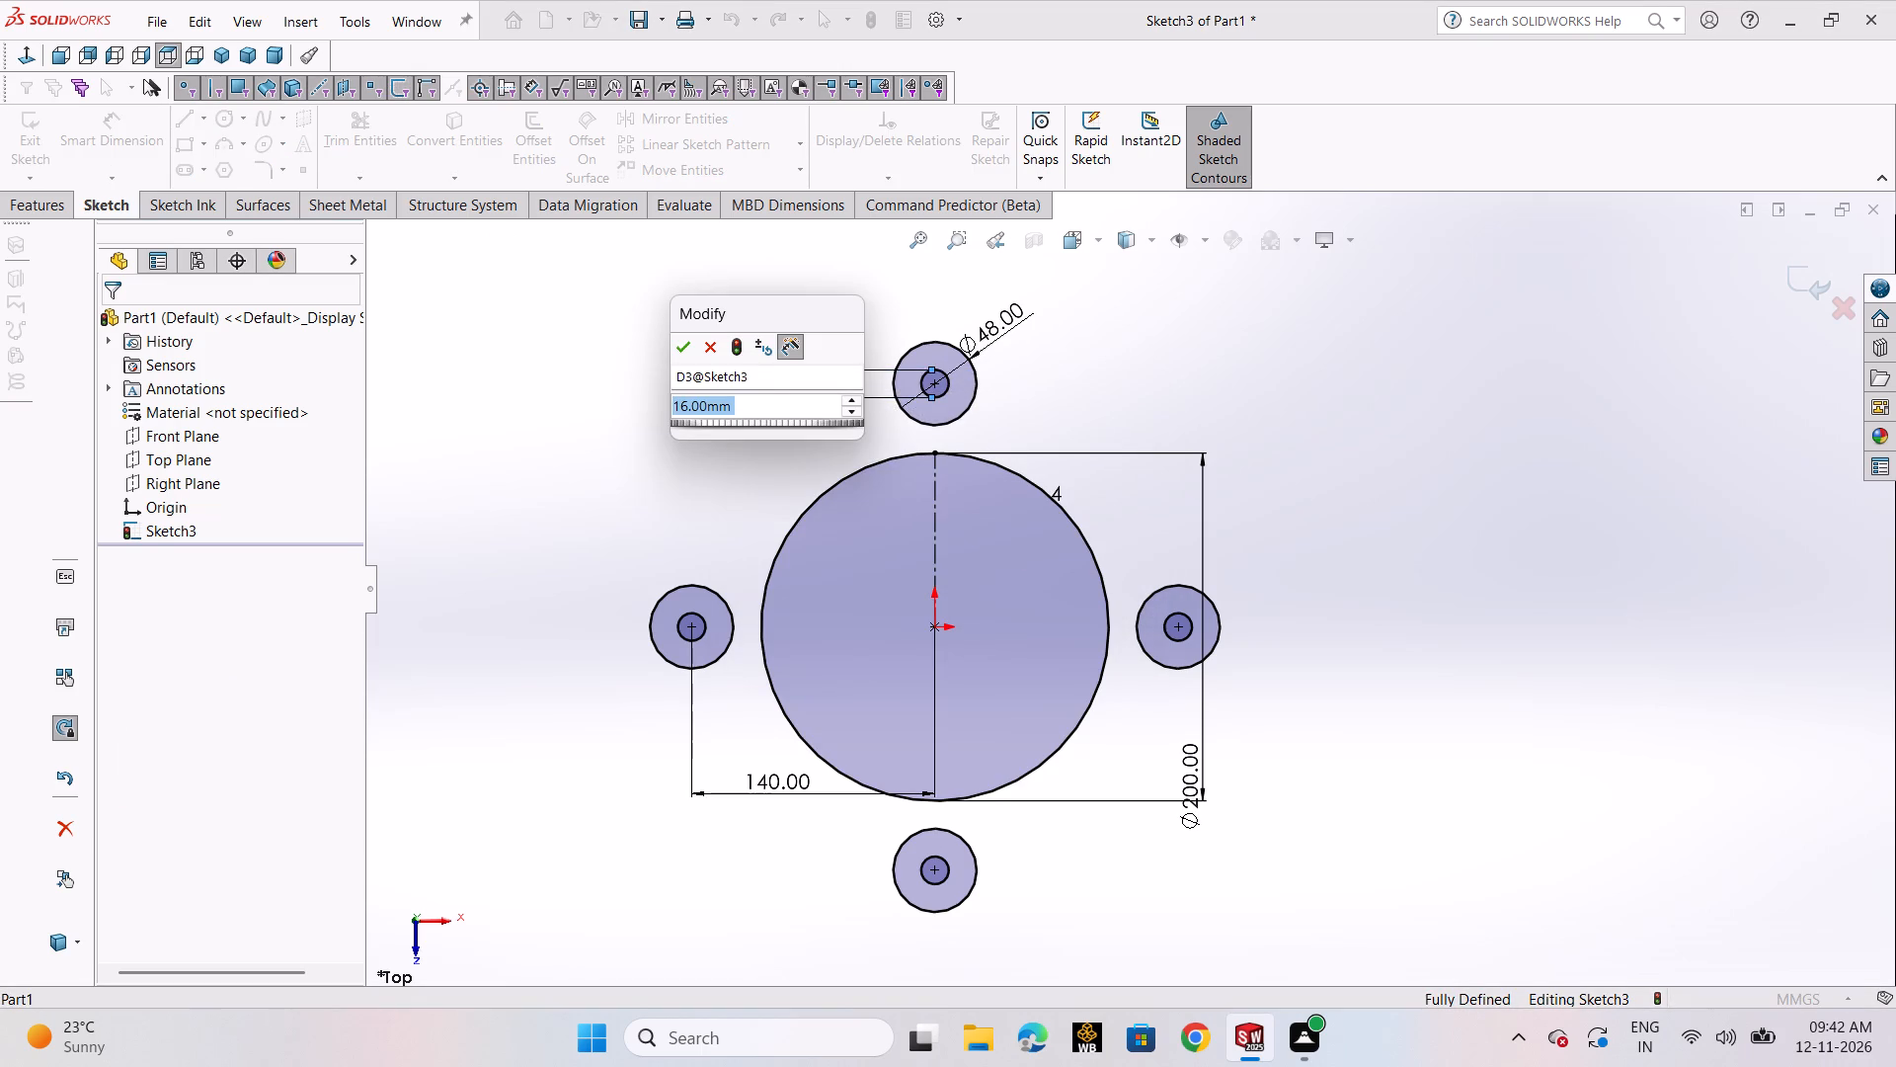
{"action": "type", "text": "6*"}
{"action": "key", "text": "4"}
{"action": "key", "text": "Return"}
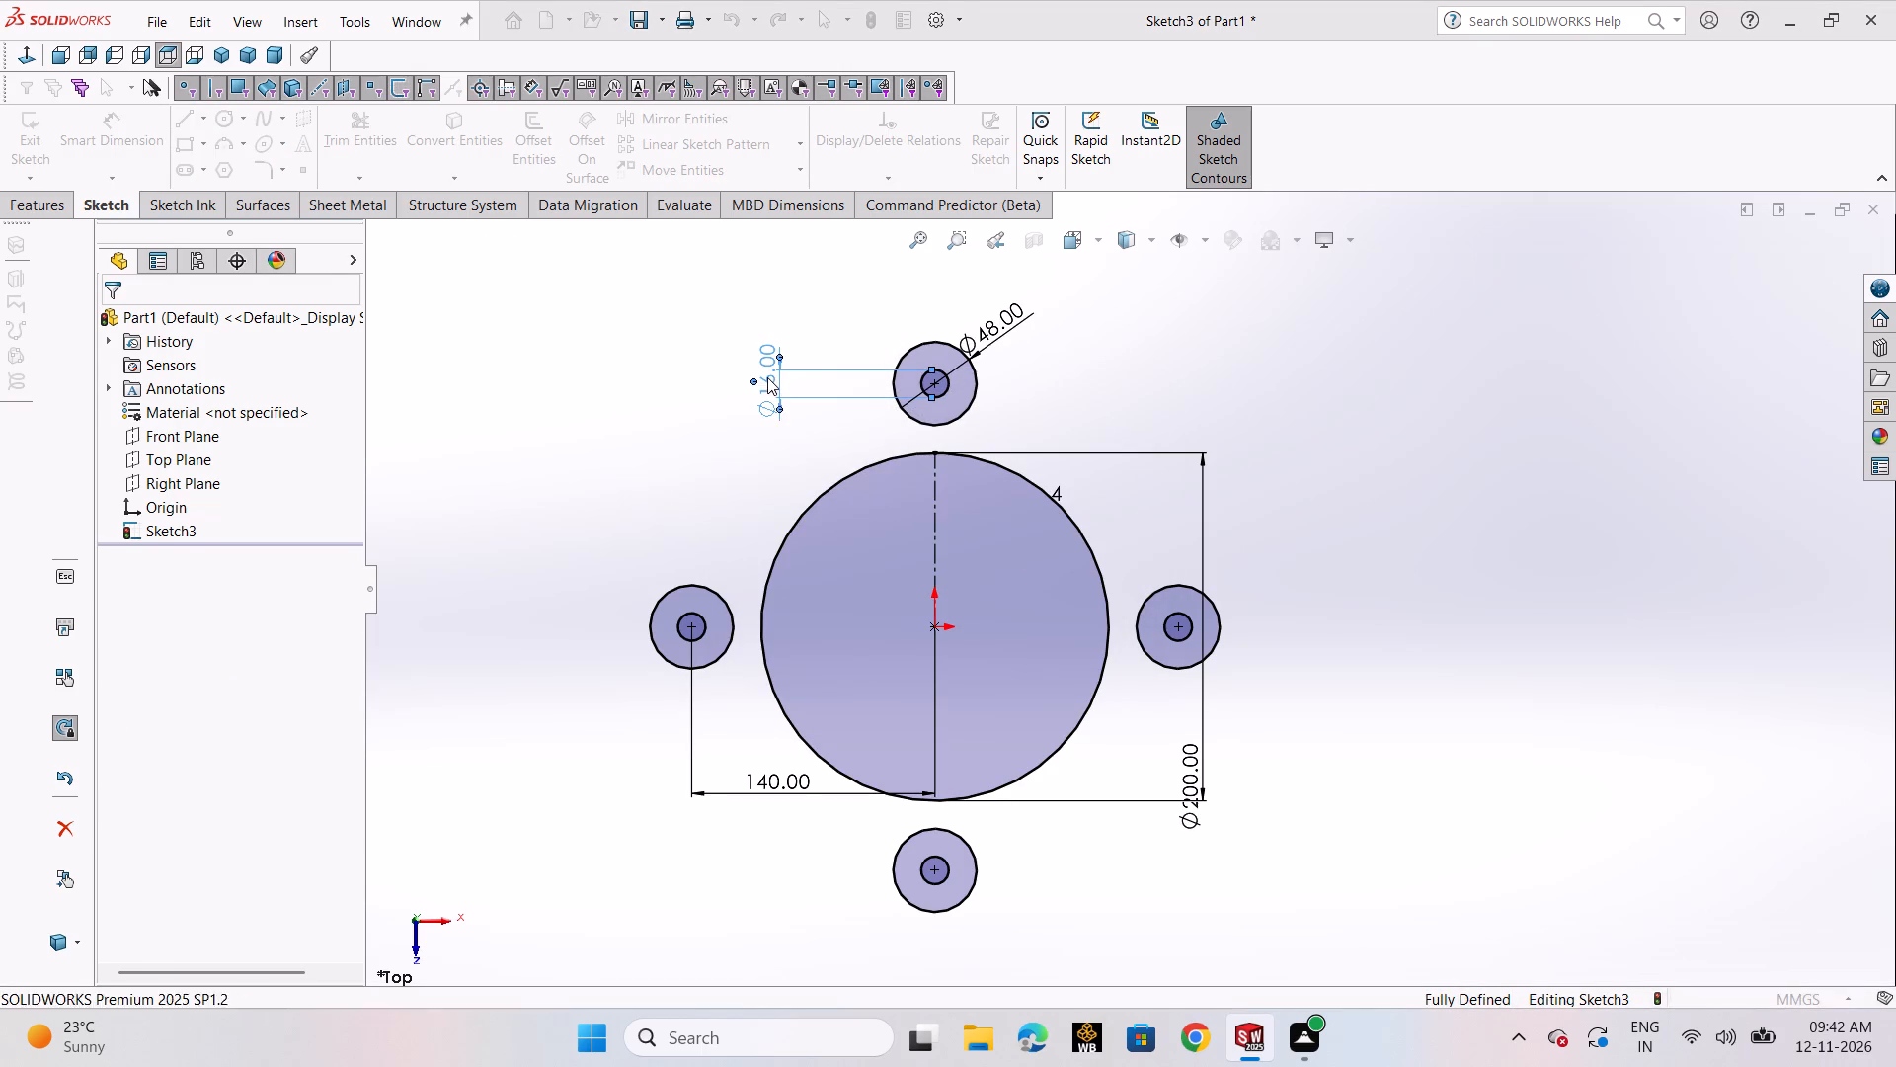
{"action": "left_click", "coordinate": [122, 338]}
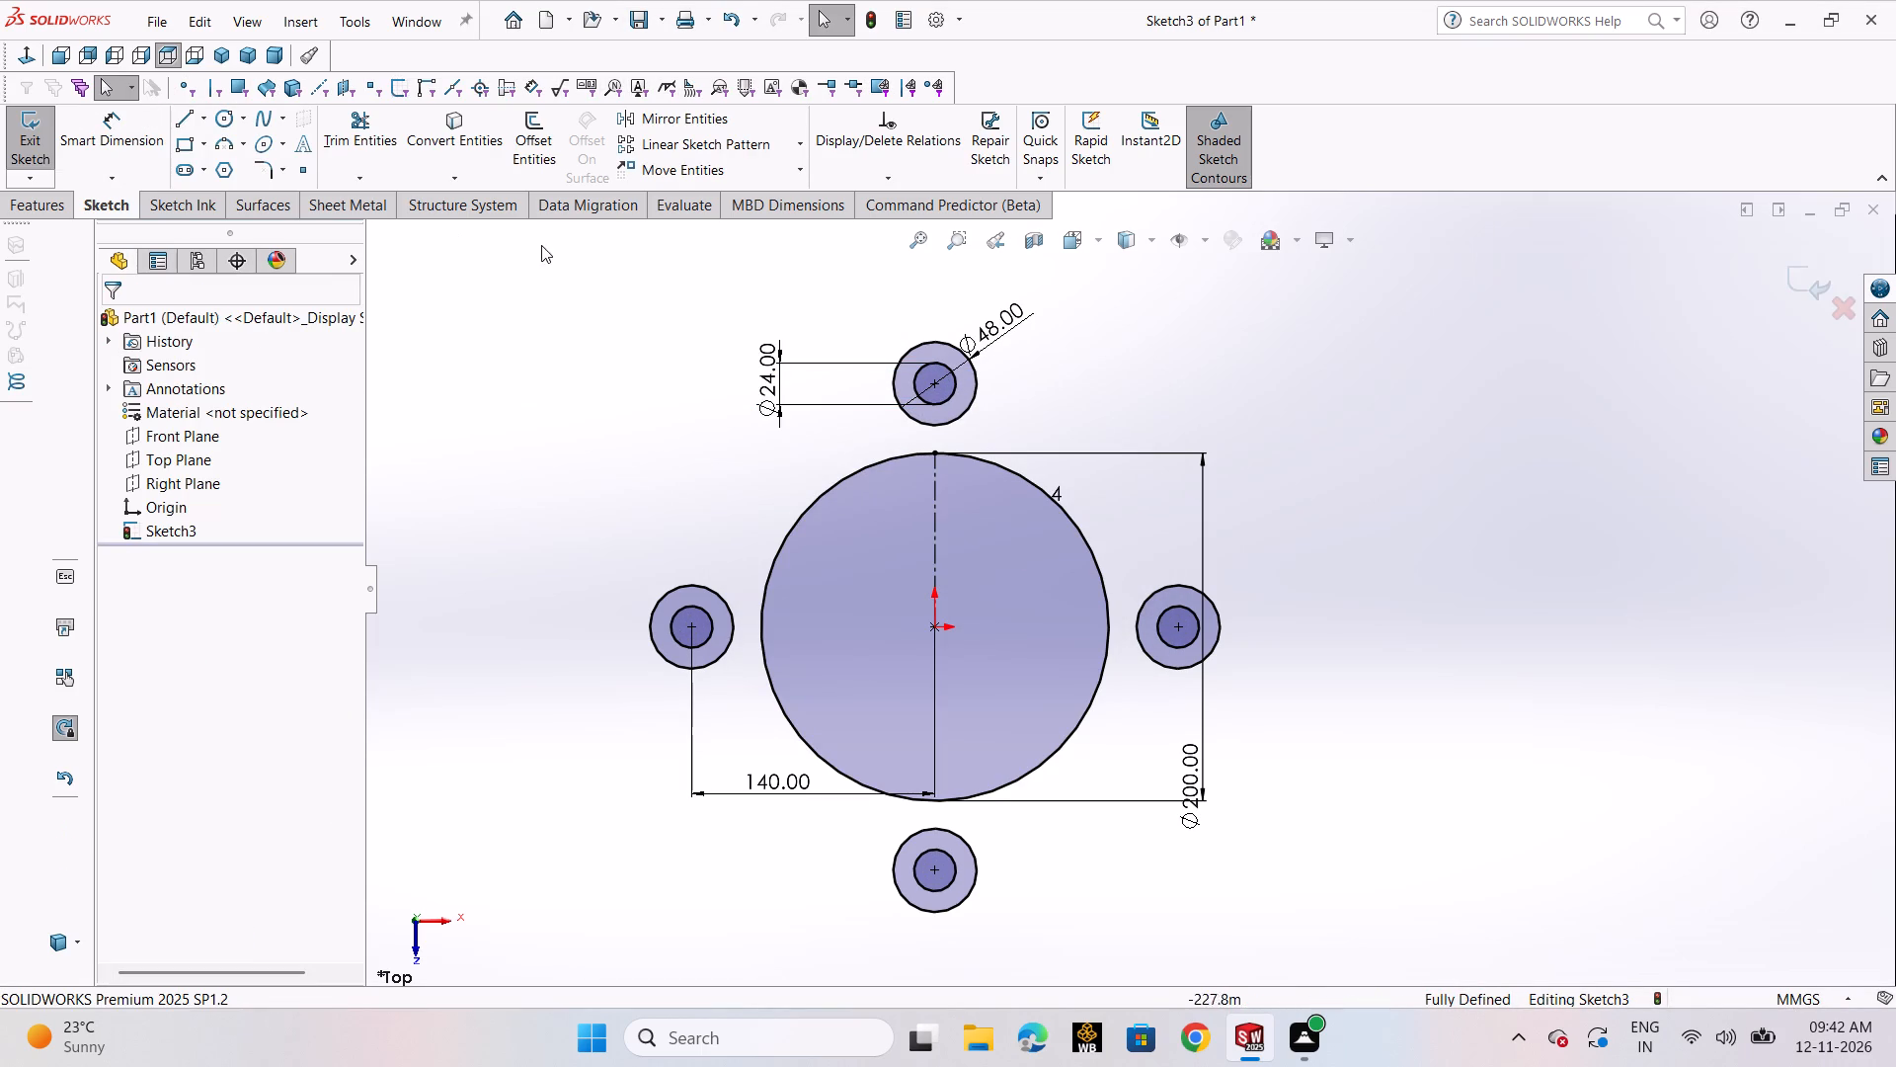
{"action": "left_click", "coordinate": [555, 392]}
Sketch a 3 Point Arc of about 243 mm radius between the left and upper pairs, bulging toward the large circle.
{"action": "left_click", "coordinate": [215, 142]}
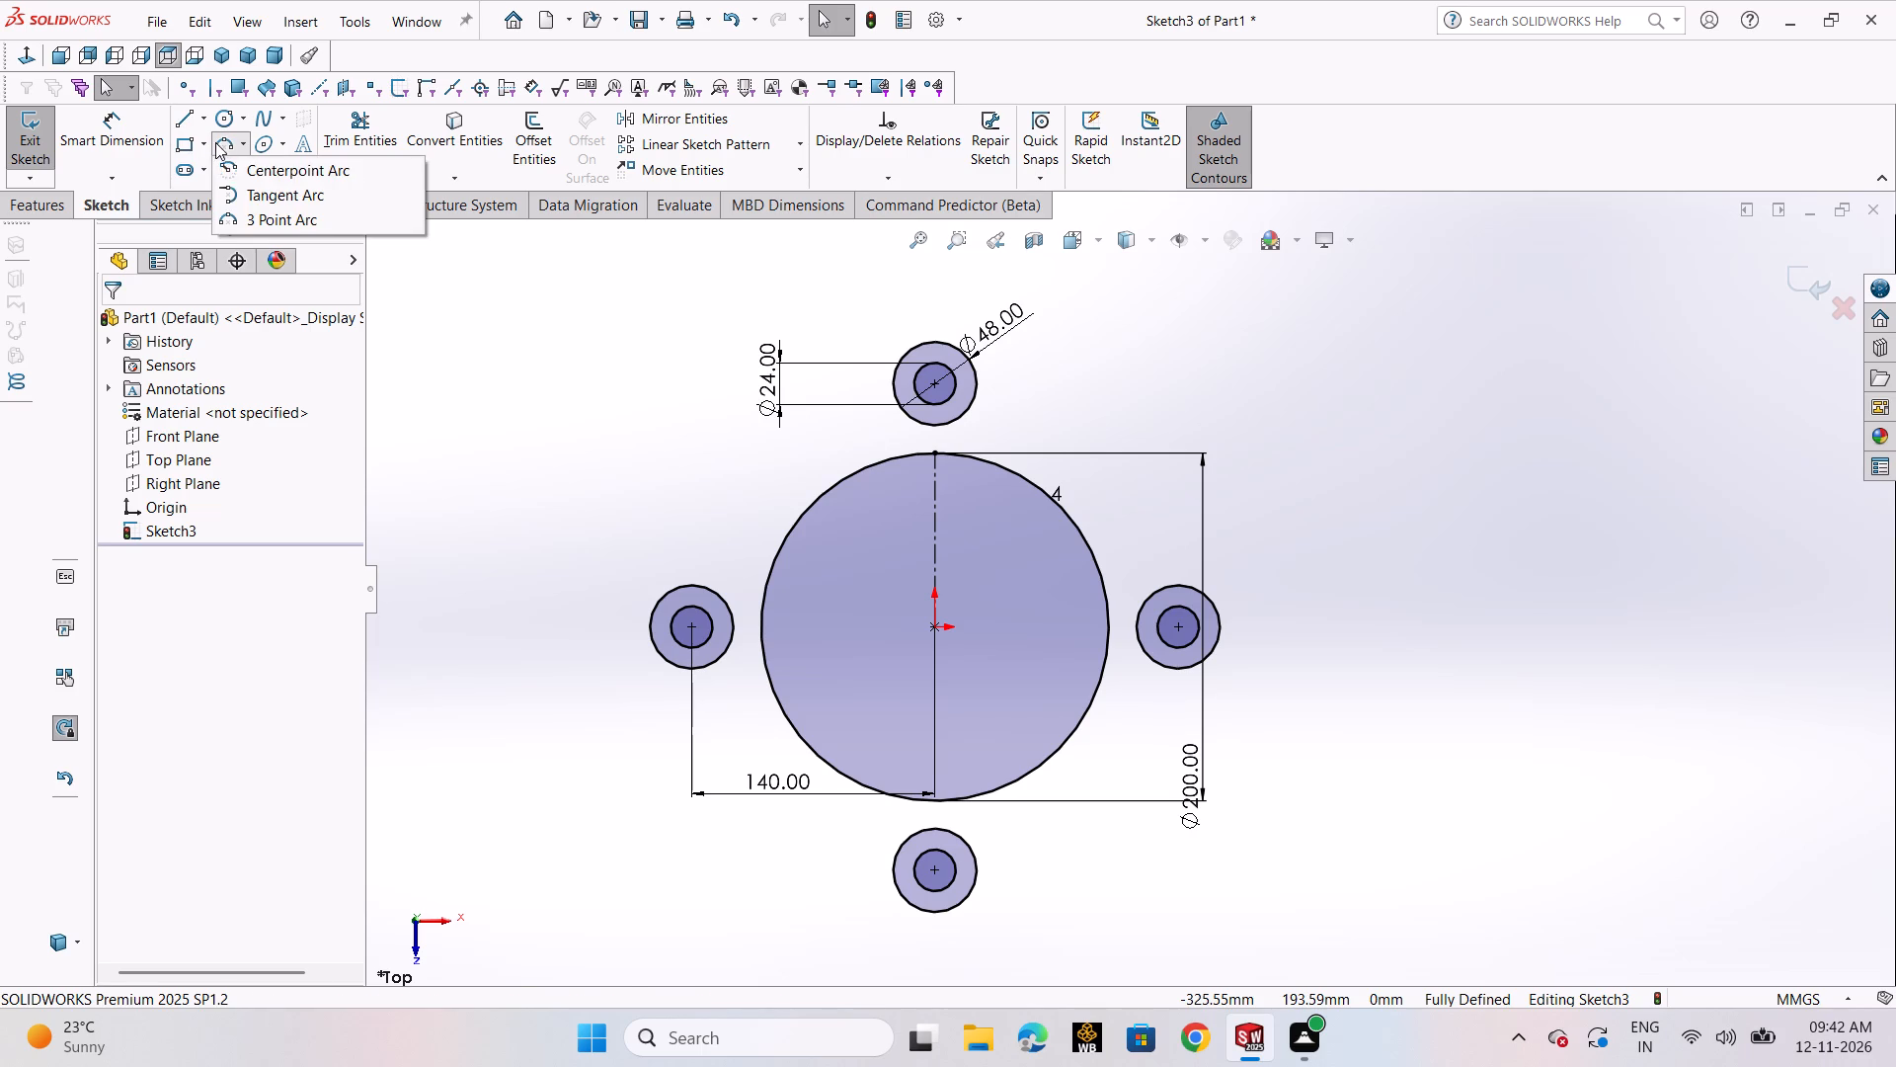
{"action": "left_click", "coordinate": [273, 219]}
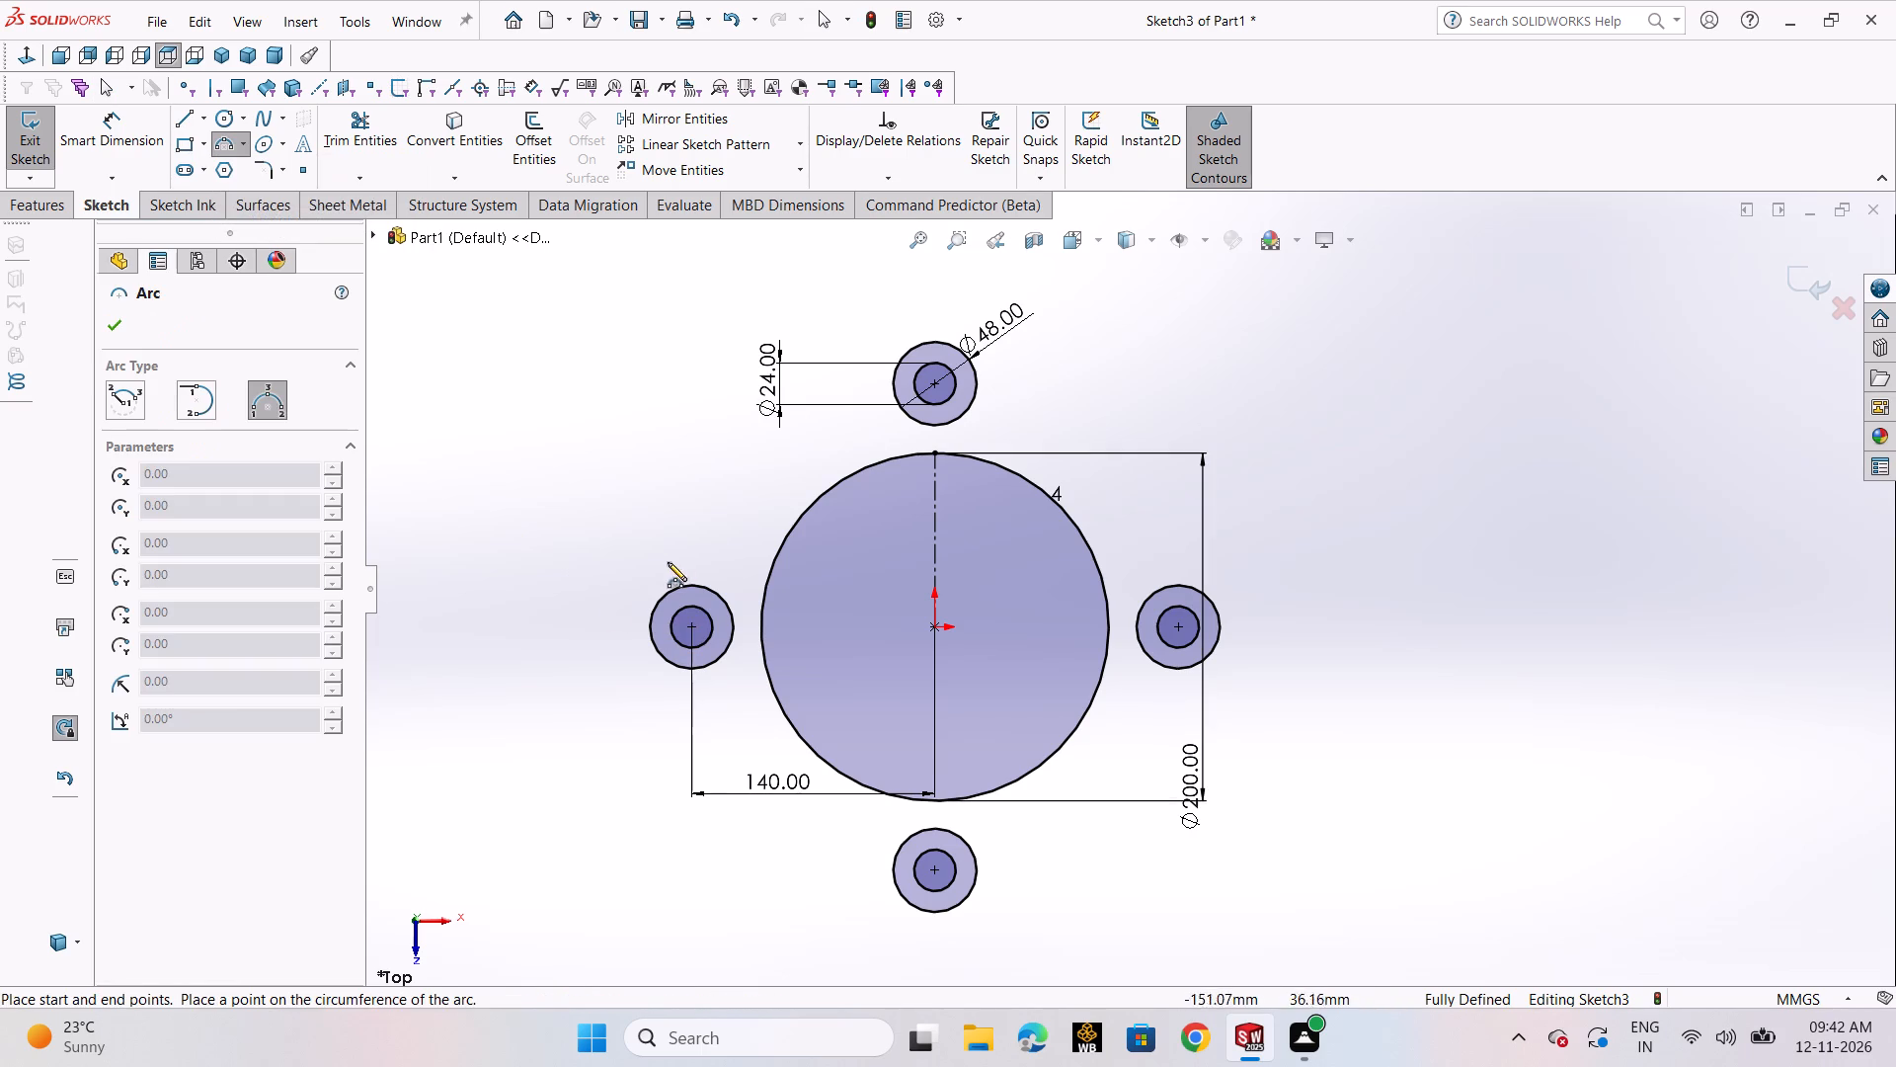
{"action": "left_click", "coordinate": [664, 559]}
{"action": "left_click", "coordinate": [871, 324]}
{"action": "left_click", "coordinate": [809, 439]}
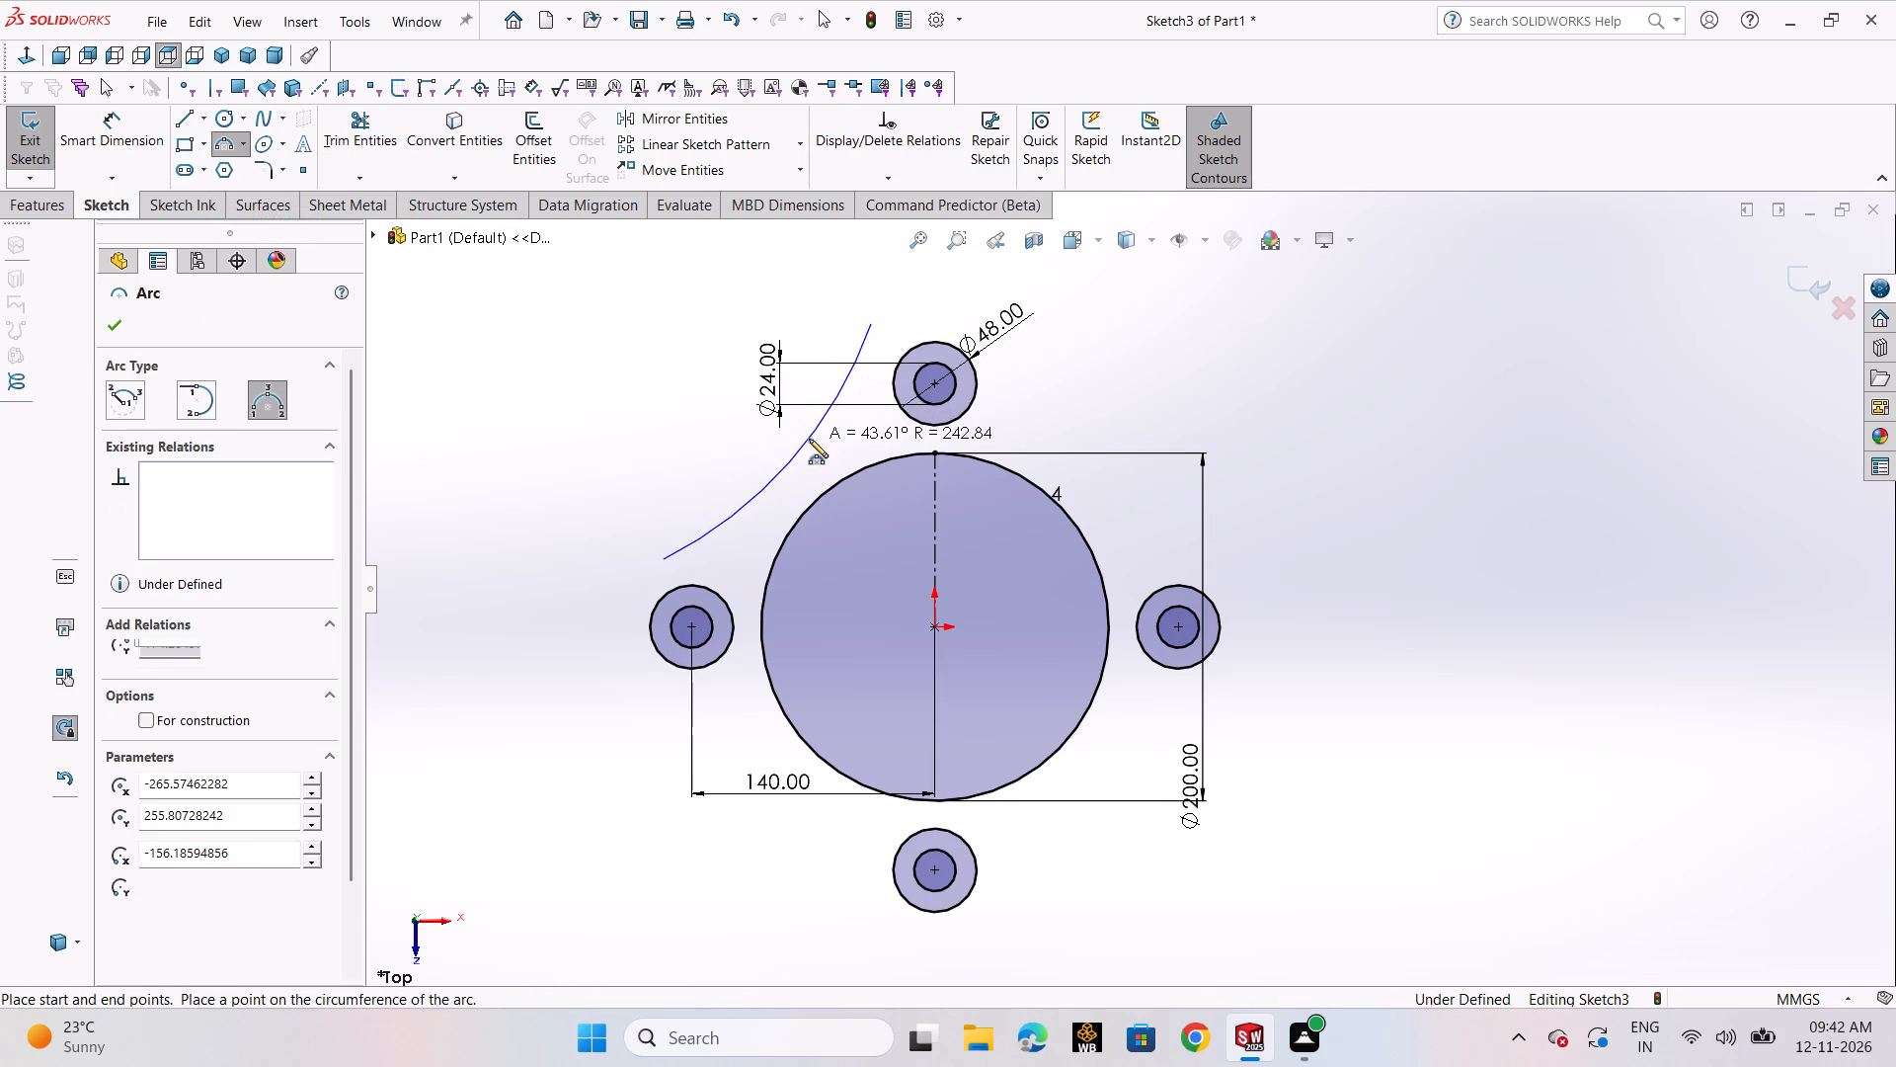
{"action": "right_click", "coordinate": [809, 439]}
{"action": "left_click", "coordinate": [828, 461]}
Dimension the new arc with a radius of 240 mm.
{"action": "left_click", "coordinate": [138, 135]}
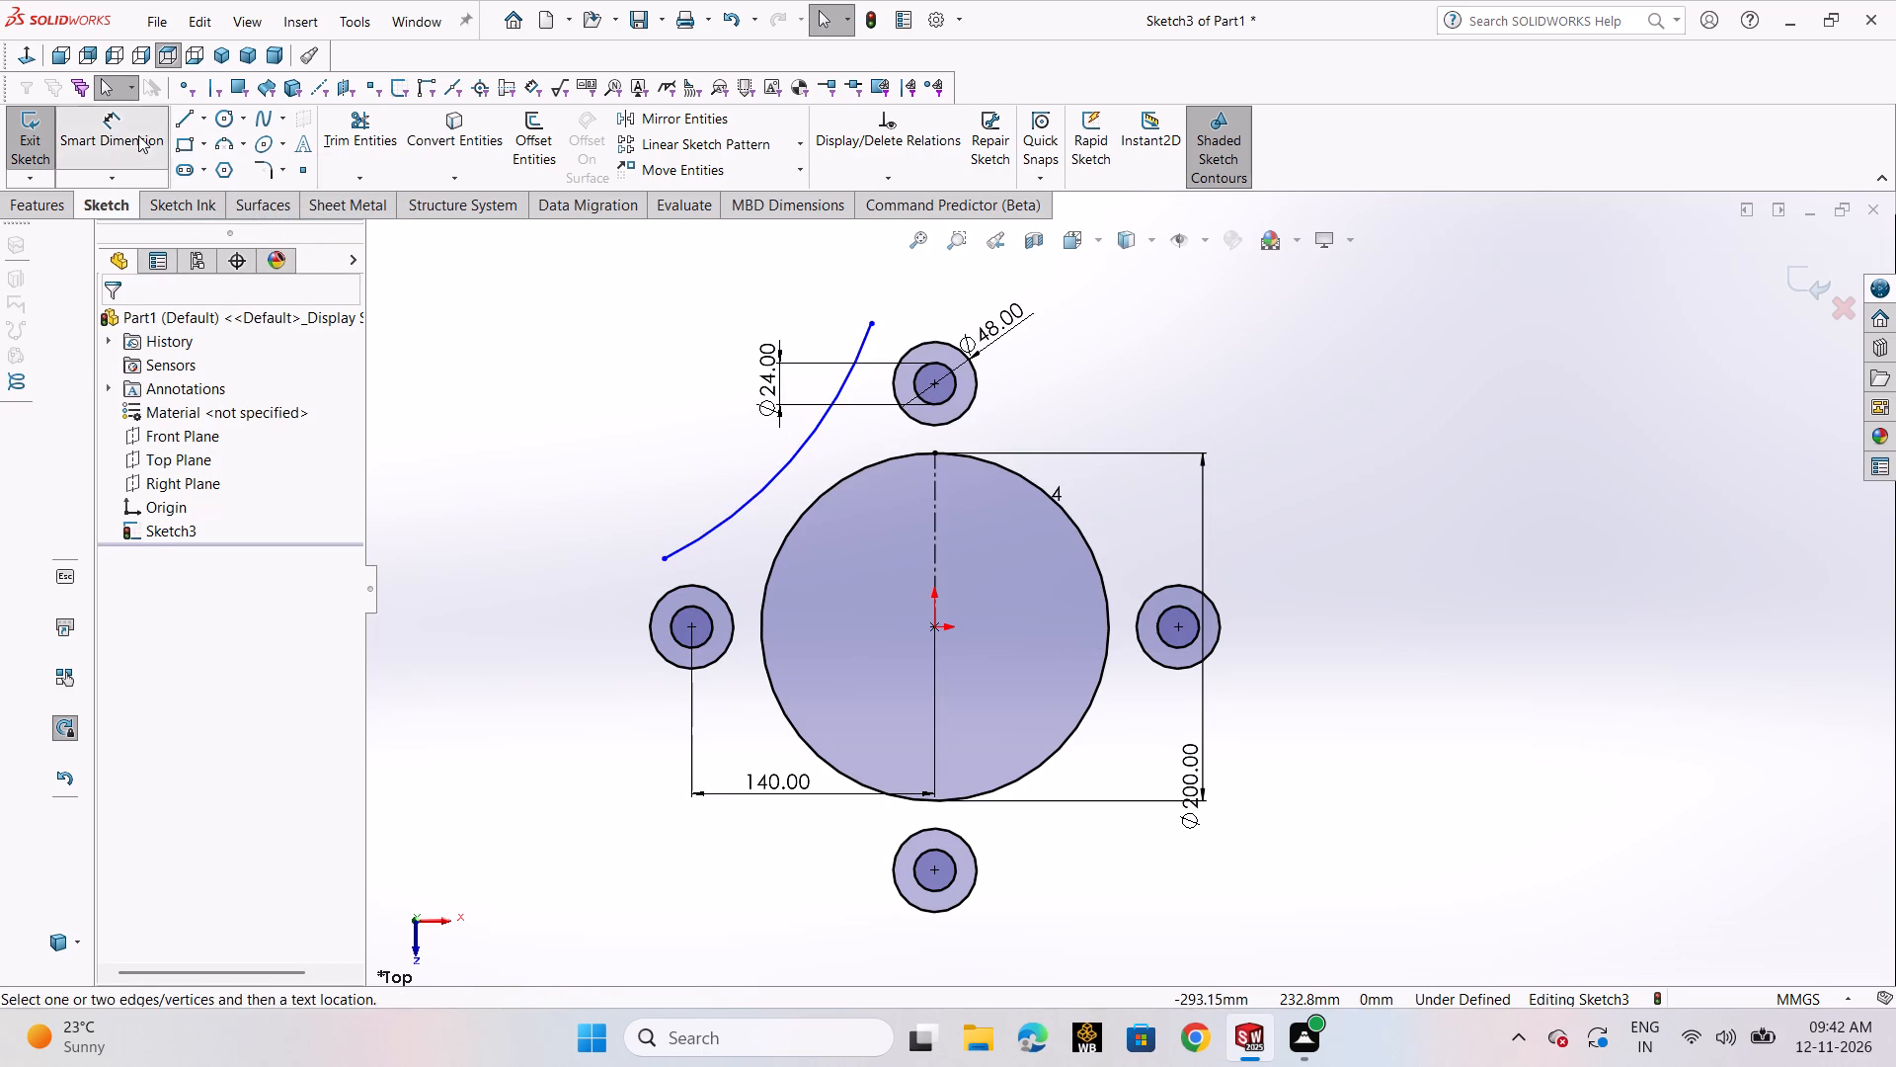
{"action": "left_click", "coordinate": [727, 514]}
{"action": "left_click", "coordinate": [654, 412]}
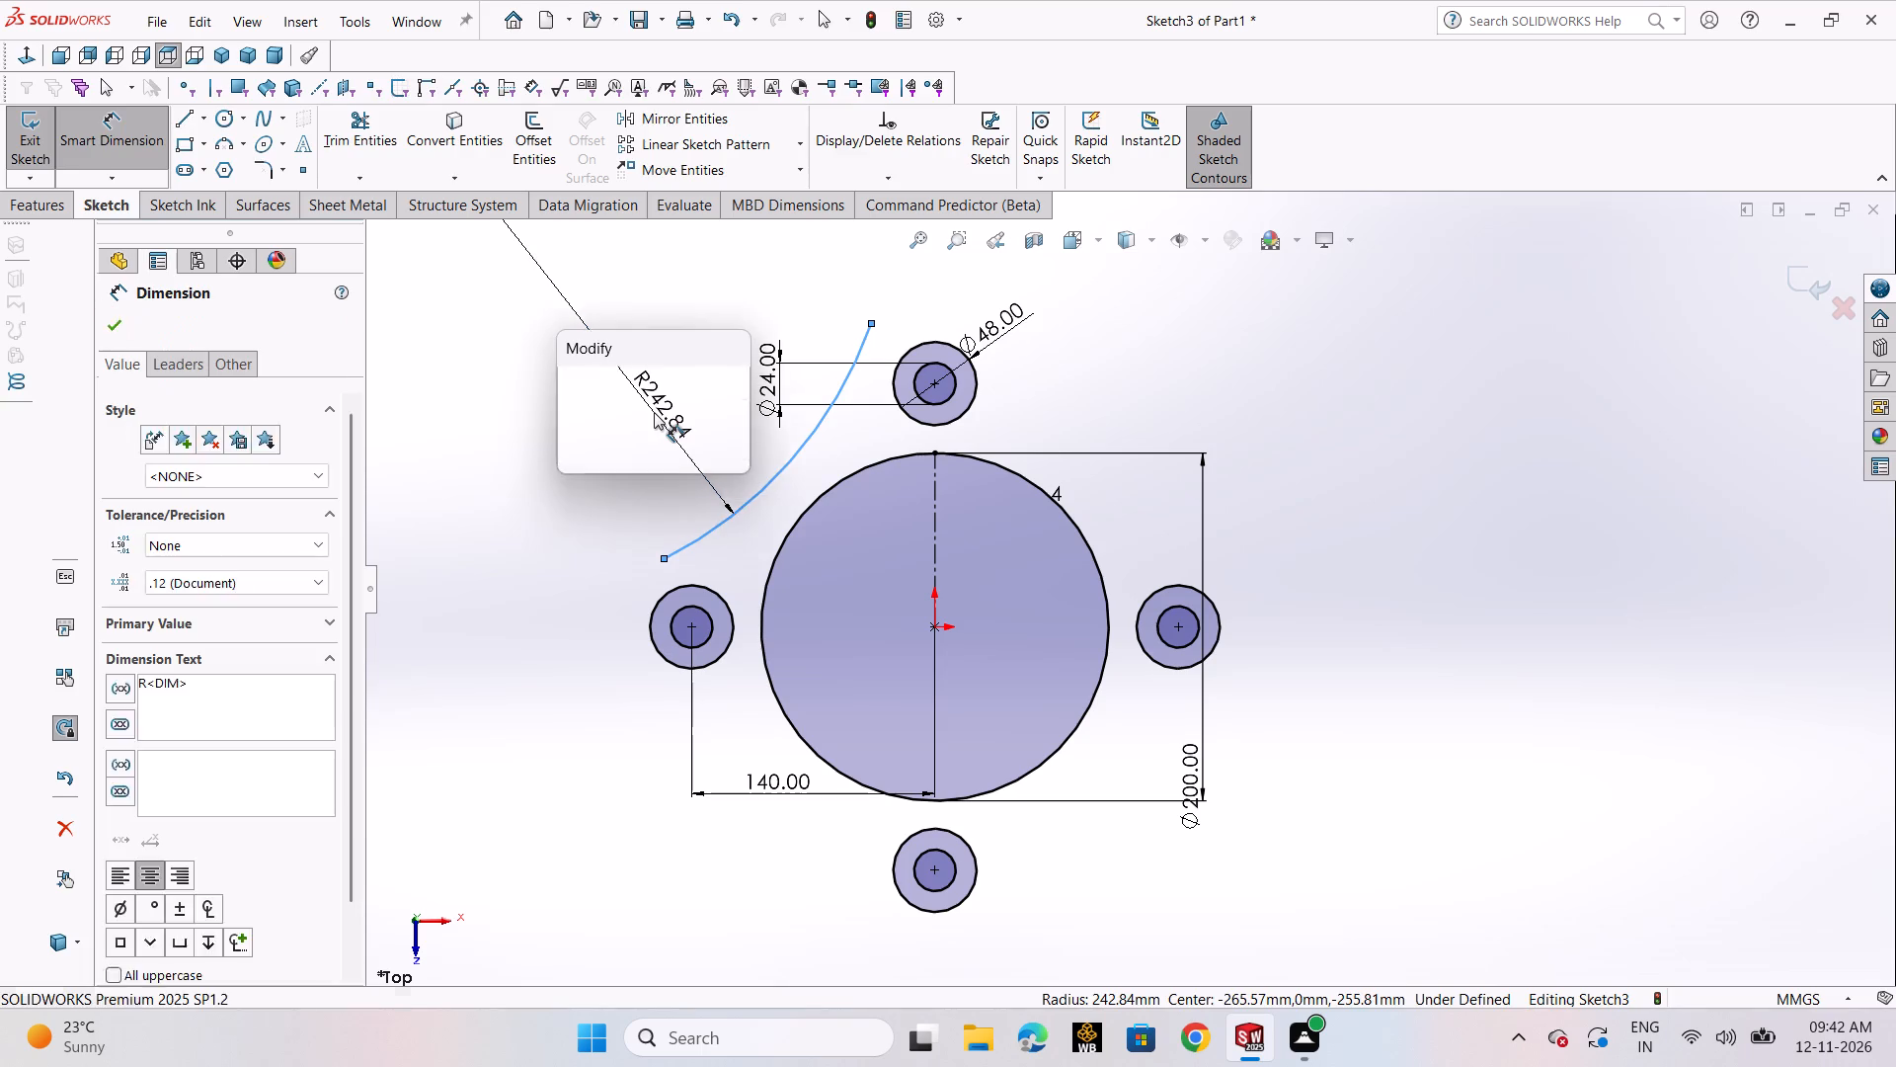
{"action": "type", "text": "40"}
{"action": "key", "text": "plus"}
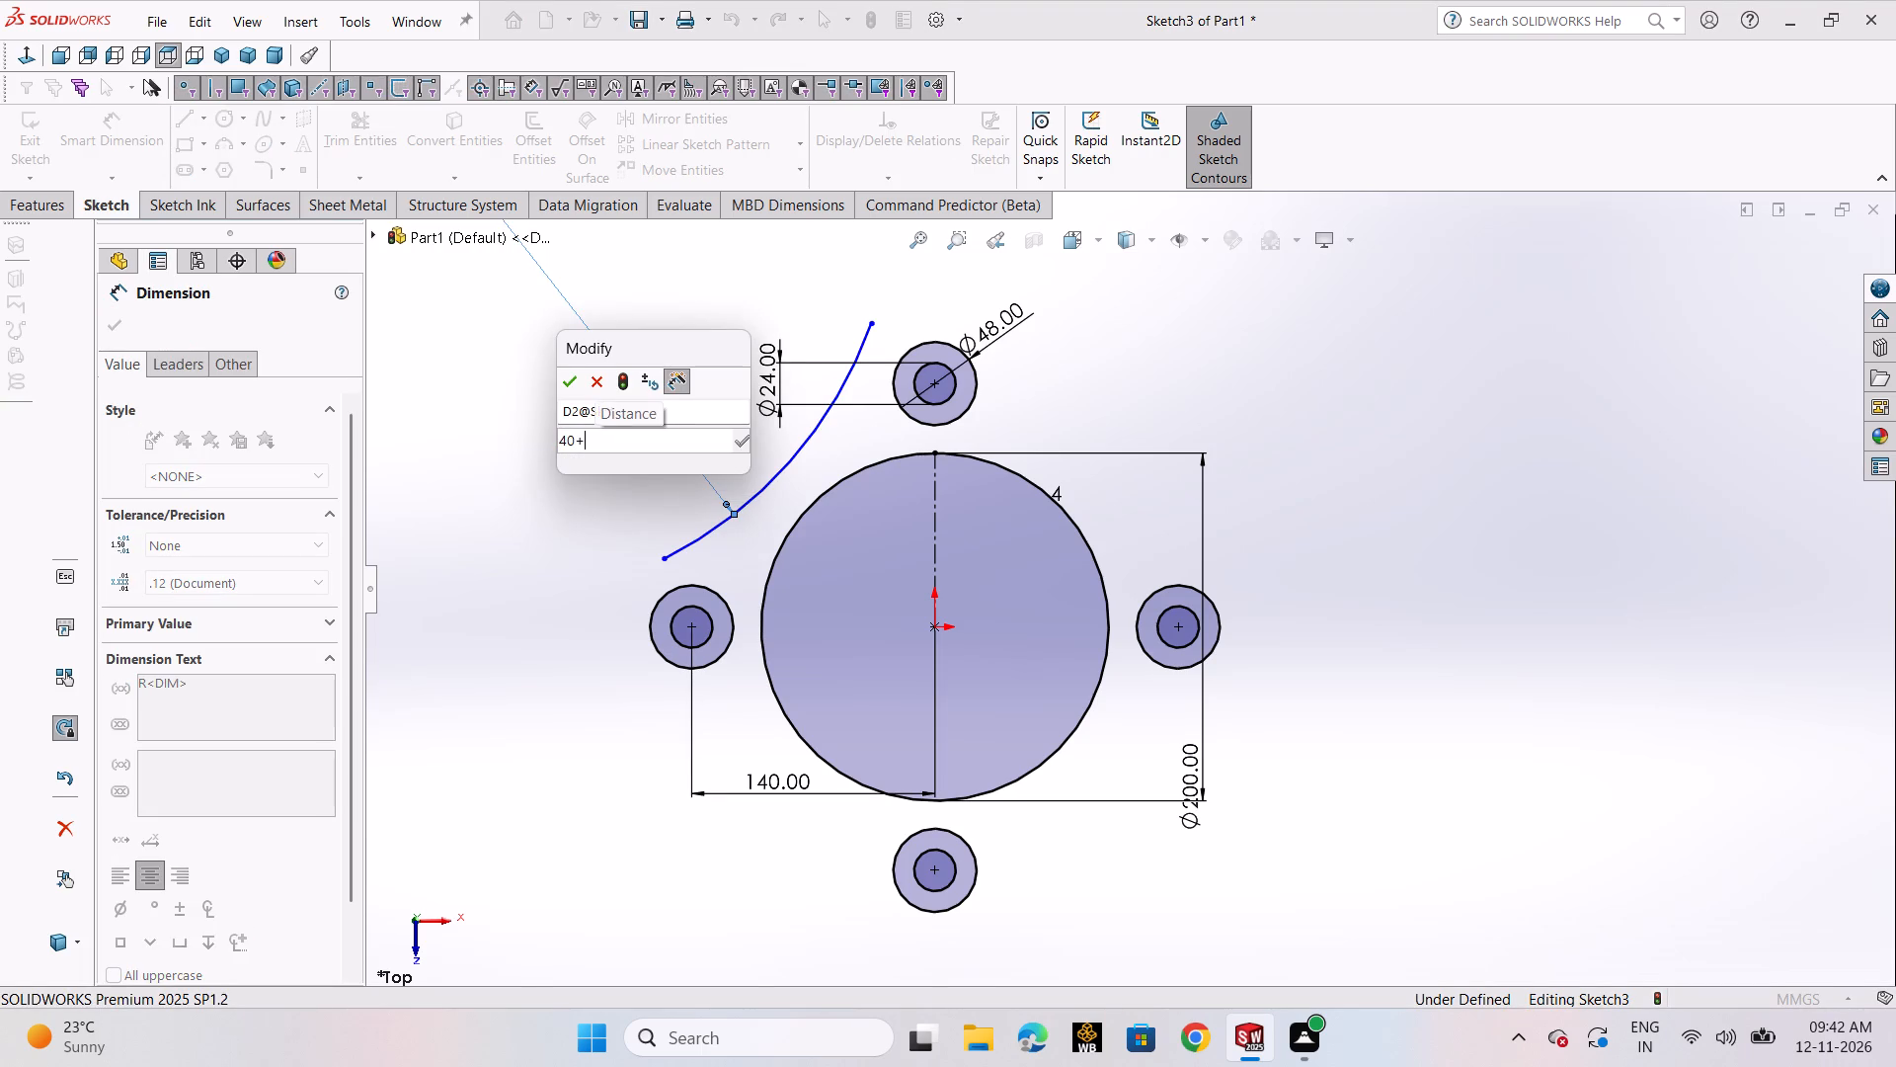
{"action": "key", "text": "BackSpace"}
{"action": "type", "text": "*6"}
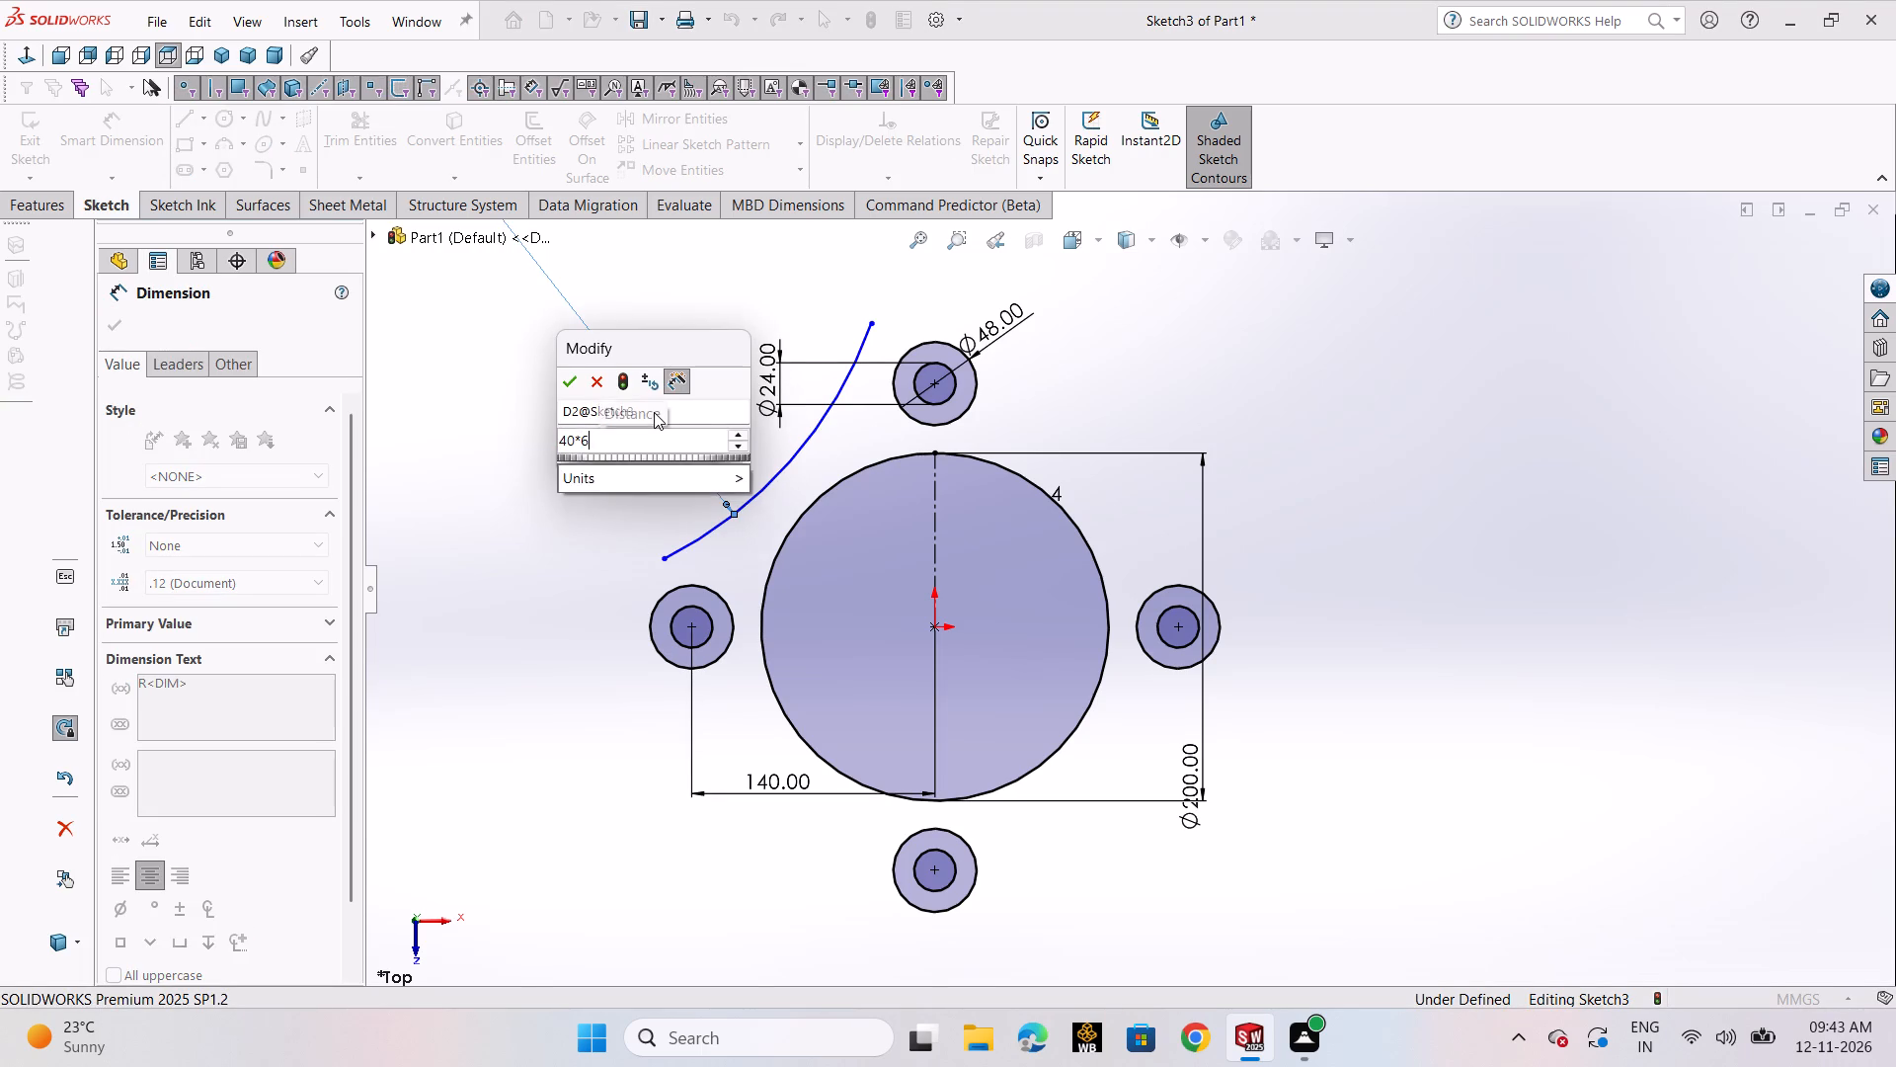
{"action": "key", "text": "Return"}
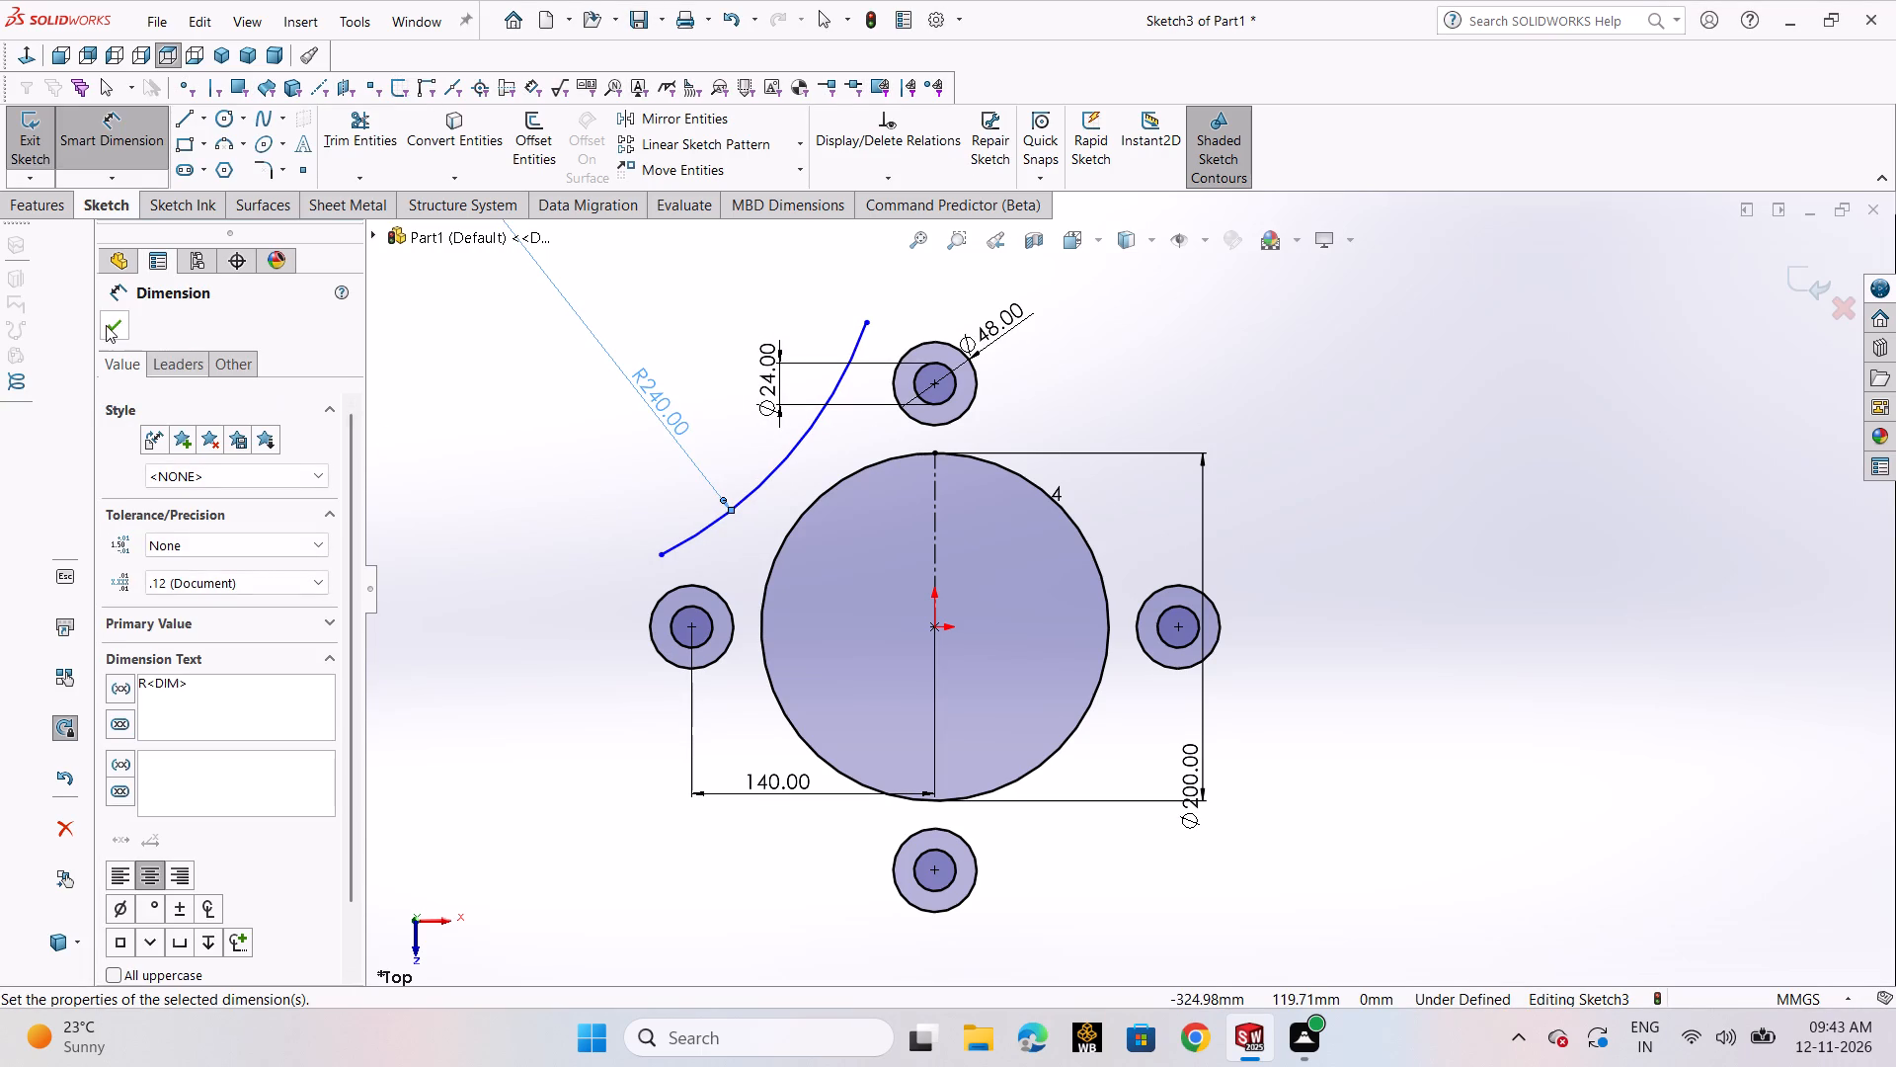
{"action": "left_click", "coordinate": [106, 325]}
Add a tangent relation between the 240 mm arc and the upper pair's outer circle.
{"action": "left_click", "coordinate": [887, 175]}
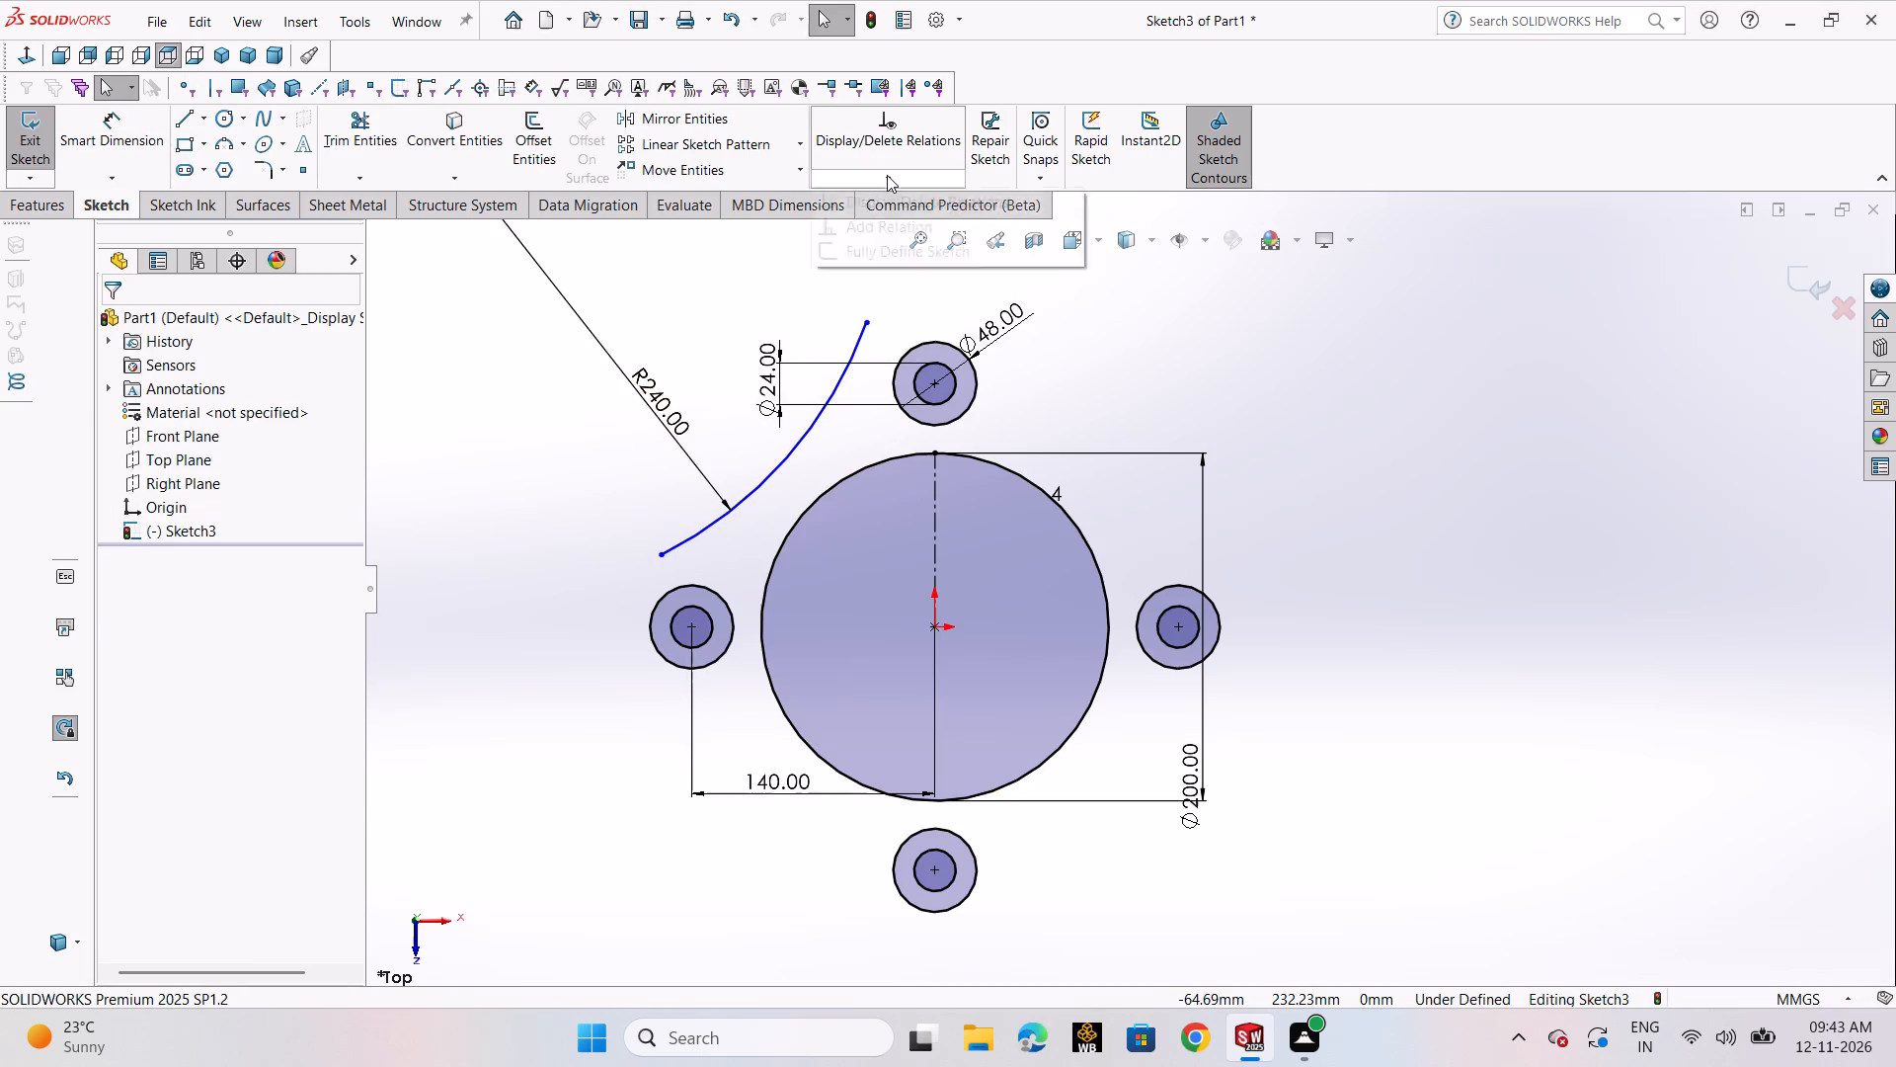
{"action": "left_click", "coordinate": [893, 227]}
{"action": "left_click", "coordinate": [850, 364]}
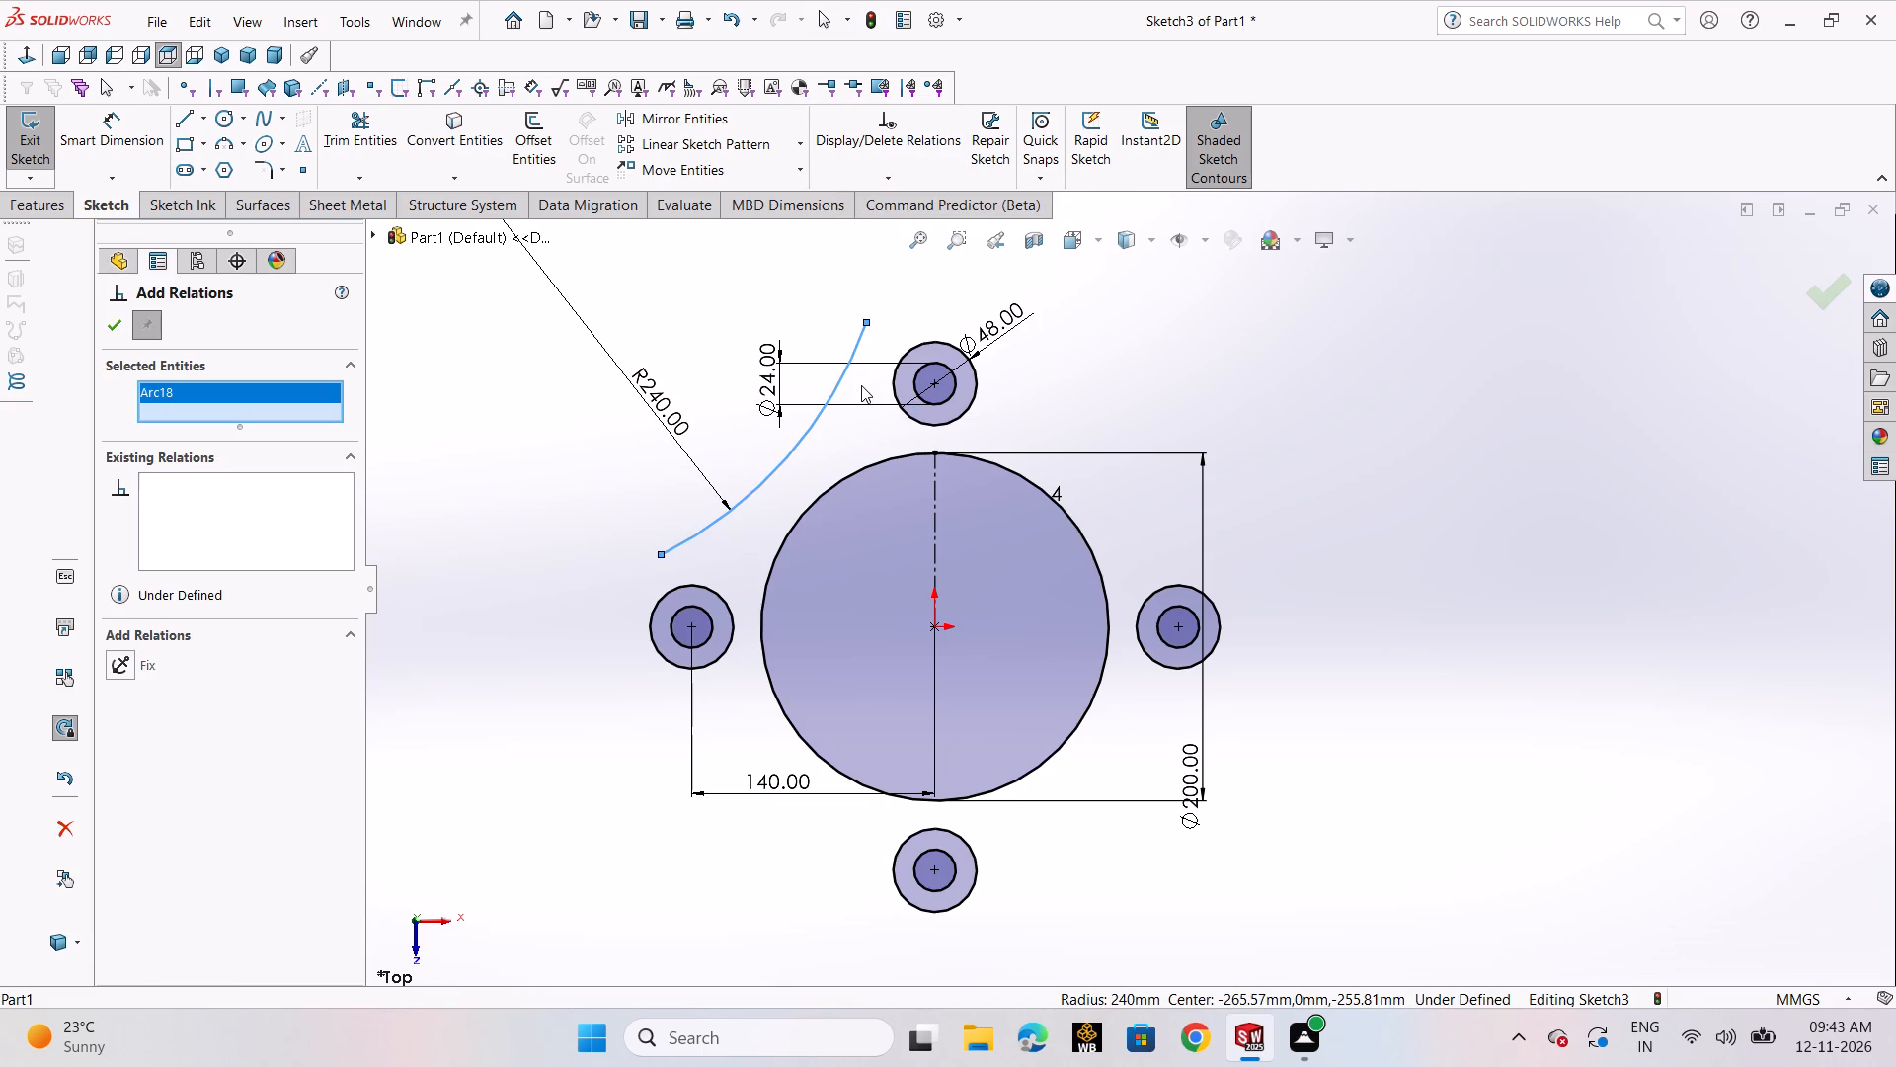
{"action": "left_click", "coordinate": [893, 388]}
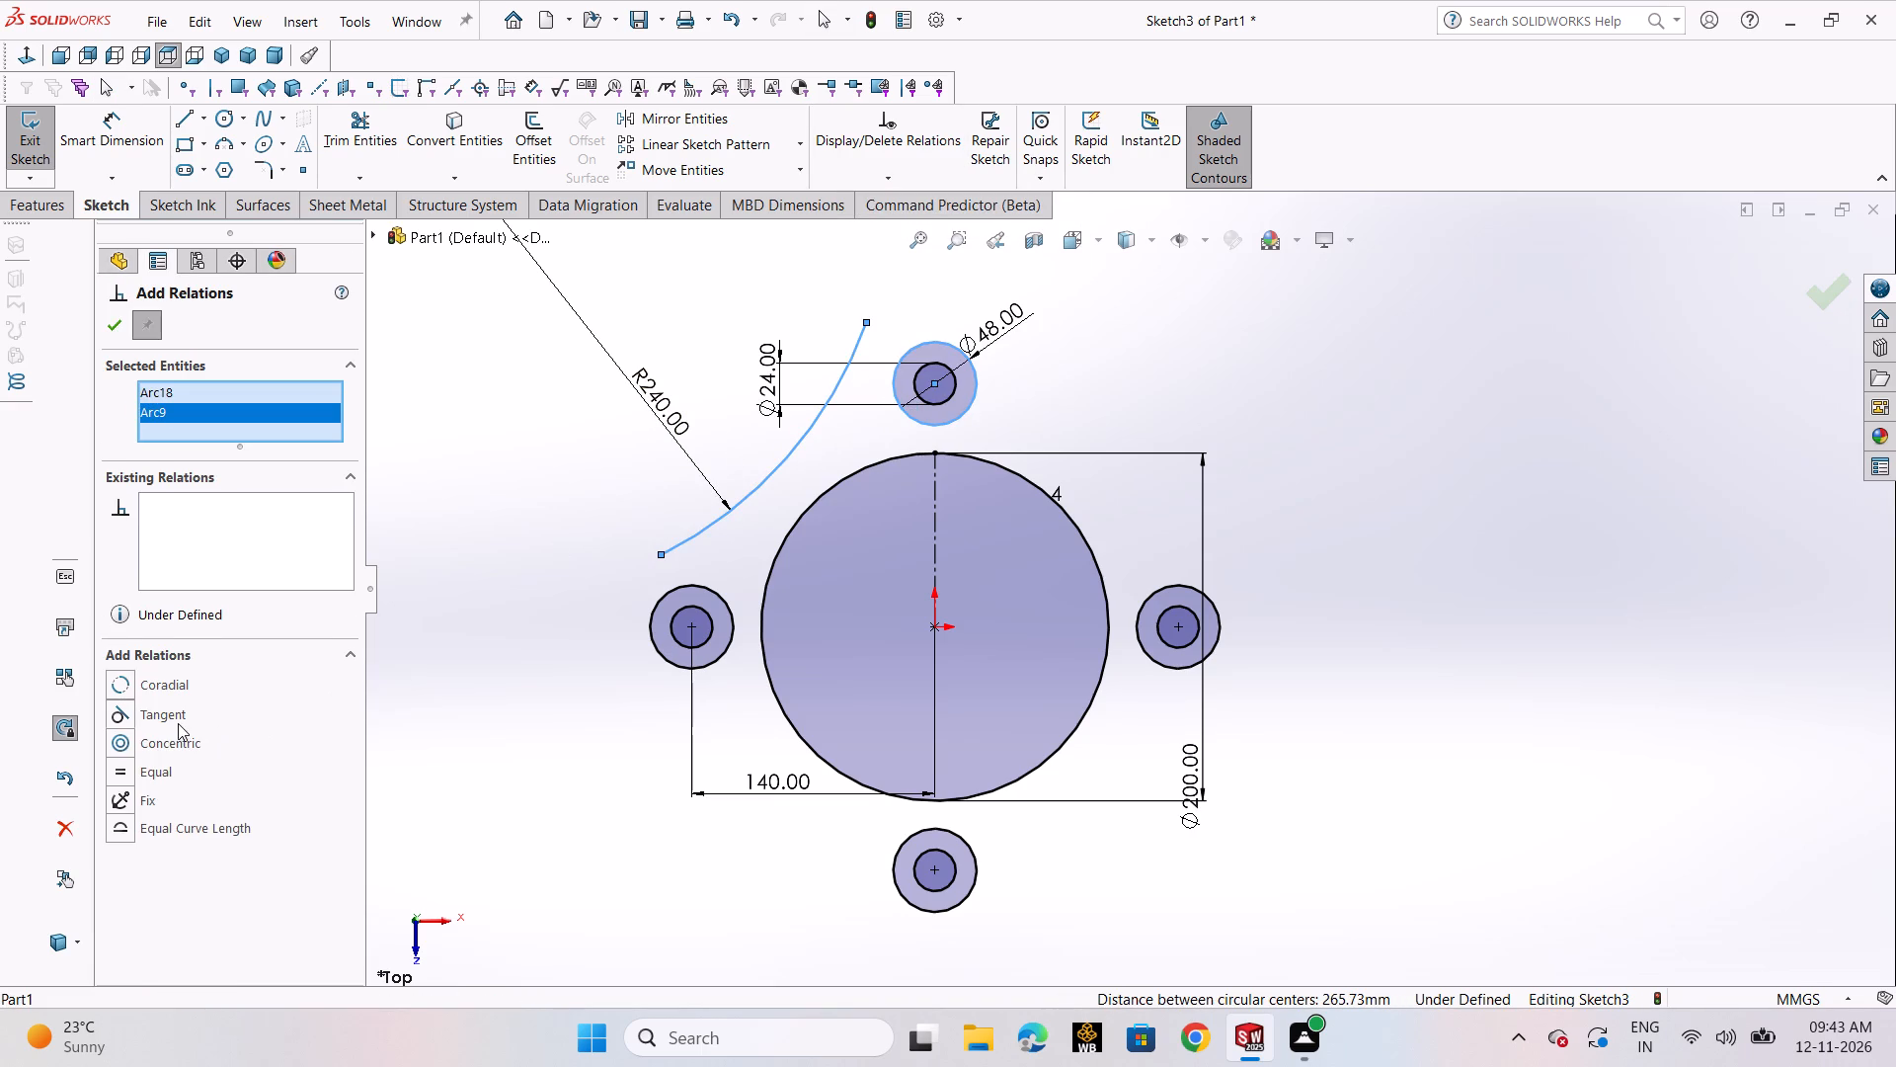
{"action": "left_click", "coordinate": [178, 723]}
{"action": "left_click", "coordinate": [116, 330]}
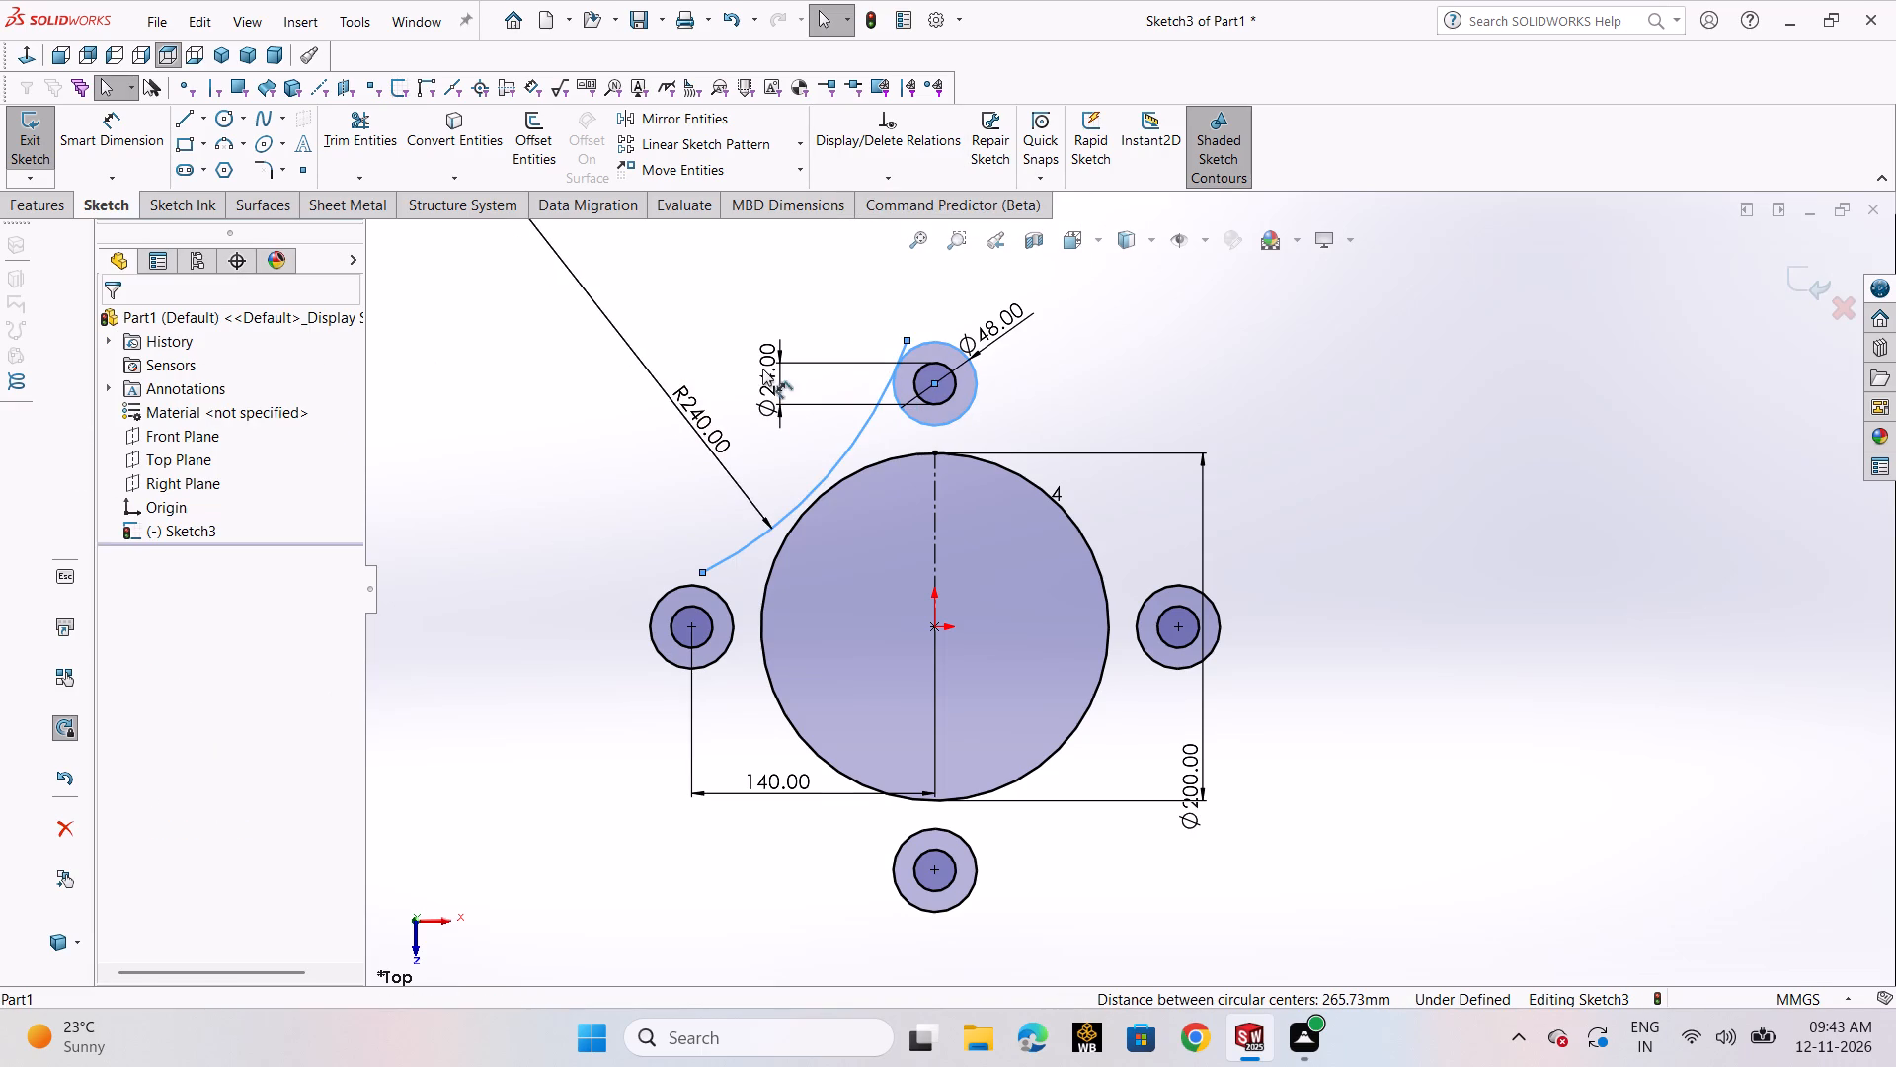
{"action": "left_click", "coordinate": [567, 375]}
Add a tangent relation between the 240 mm arc and the left pair's outer circle.
{"action": "left_click", "coordinate": [750, 543]}
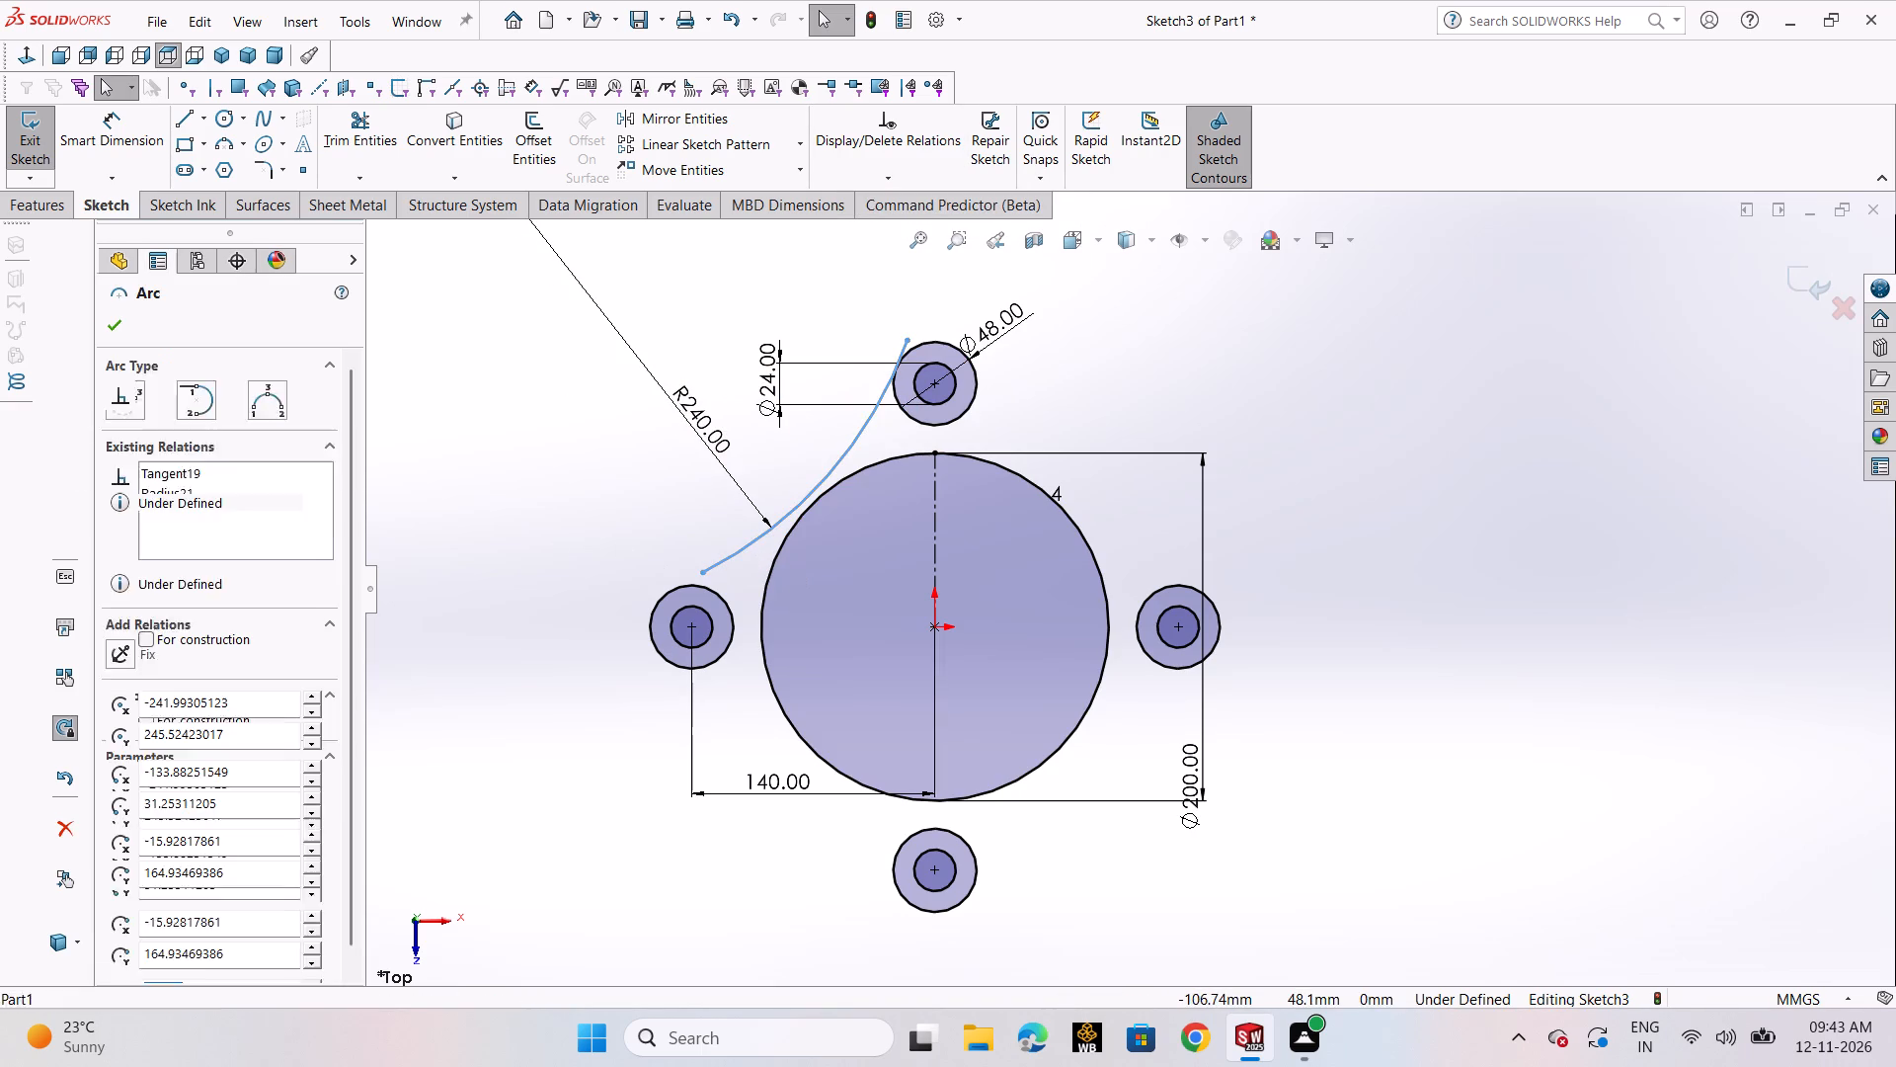
{"action": "left_click", "coordinate": [685, 585]}
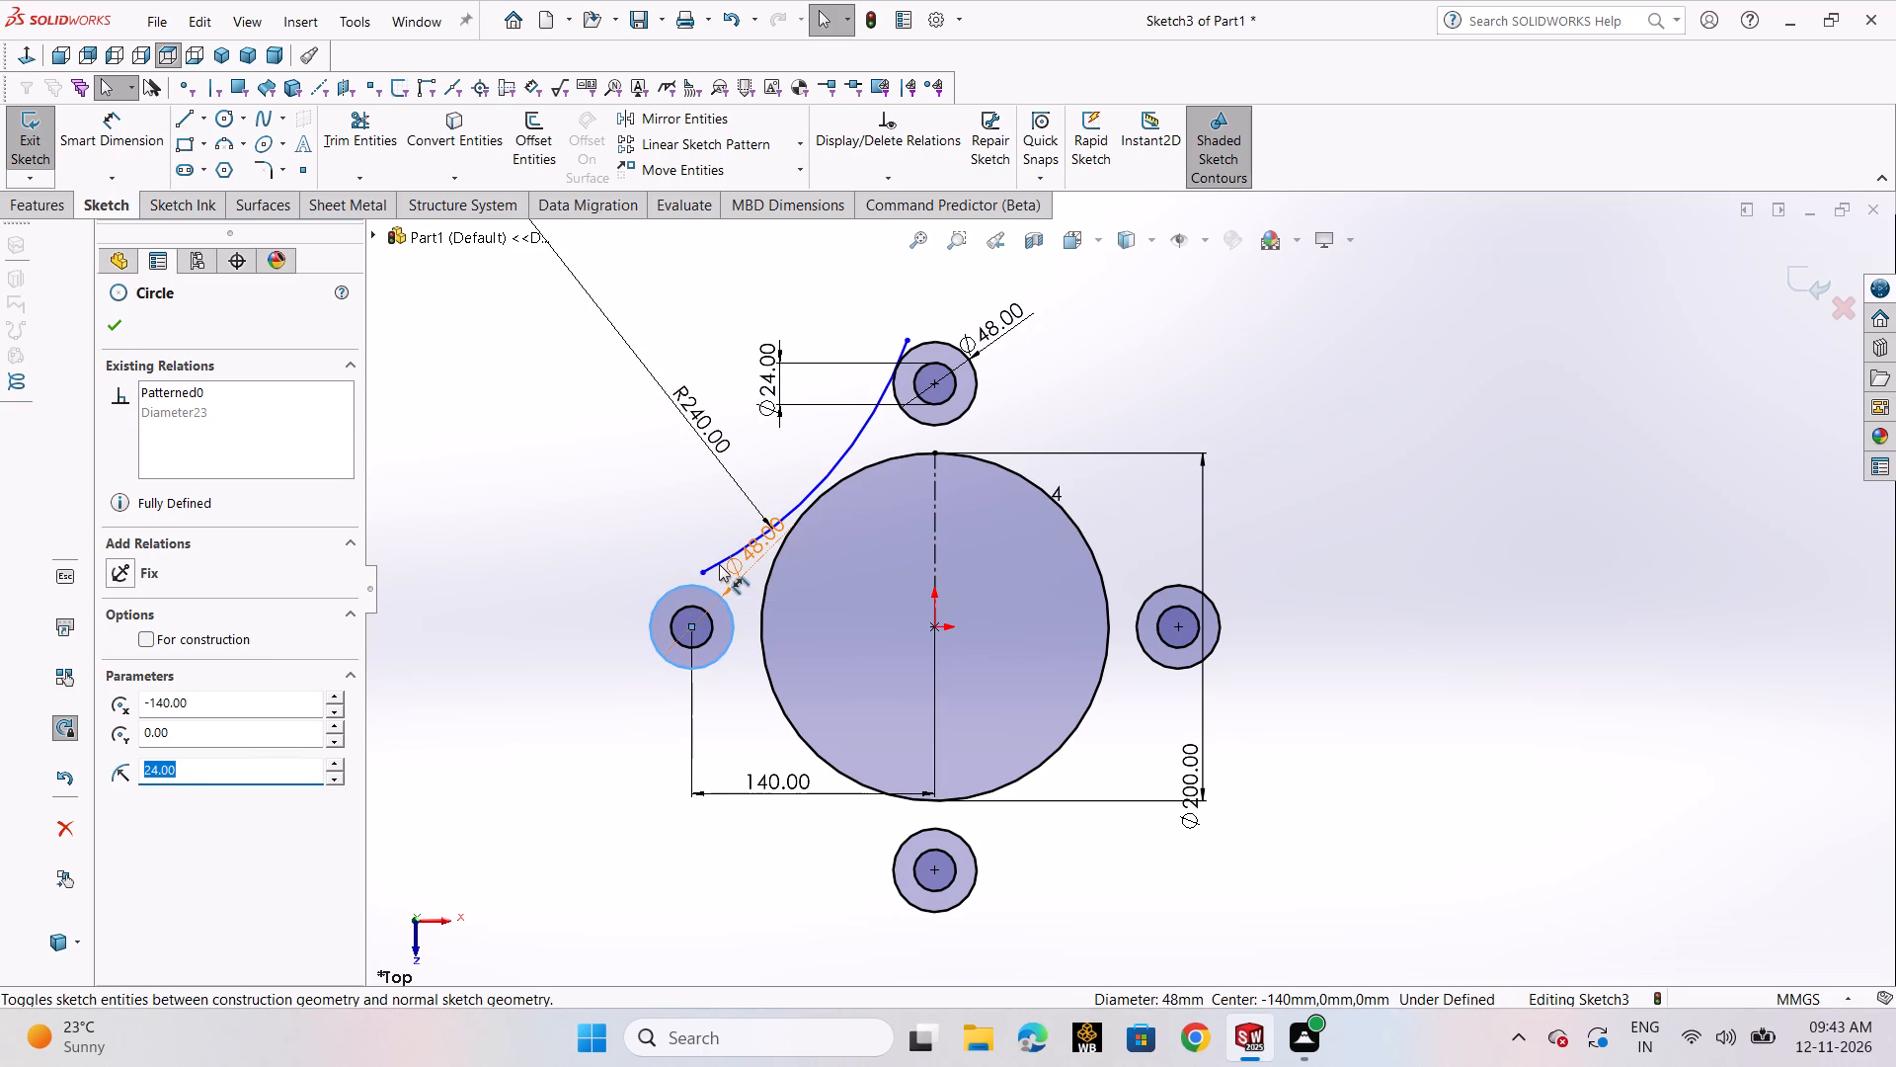
{"action": "left_click", "coordinate": [685, 545]}
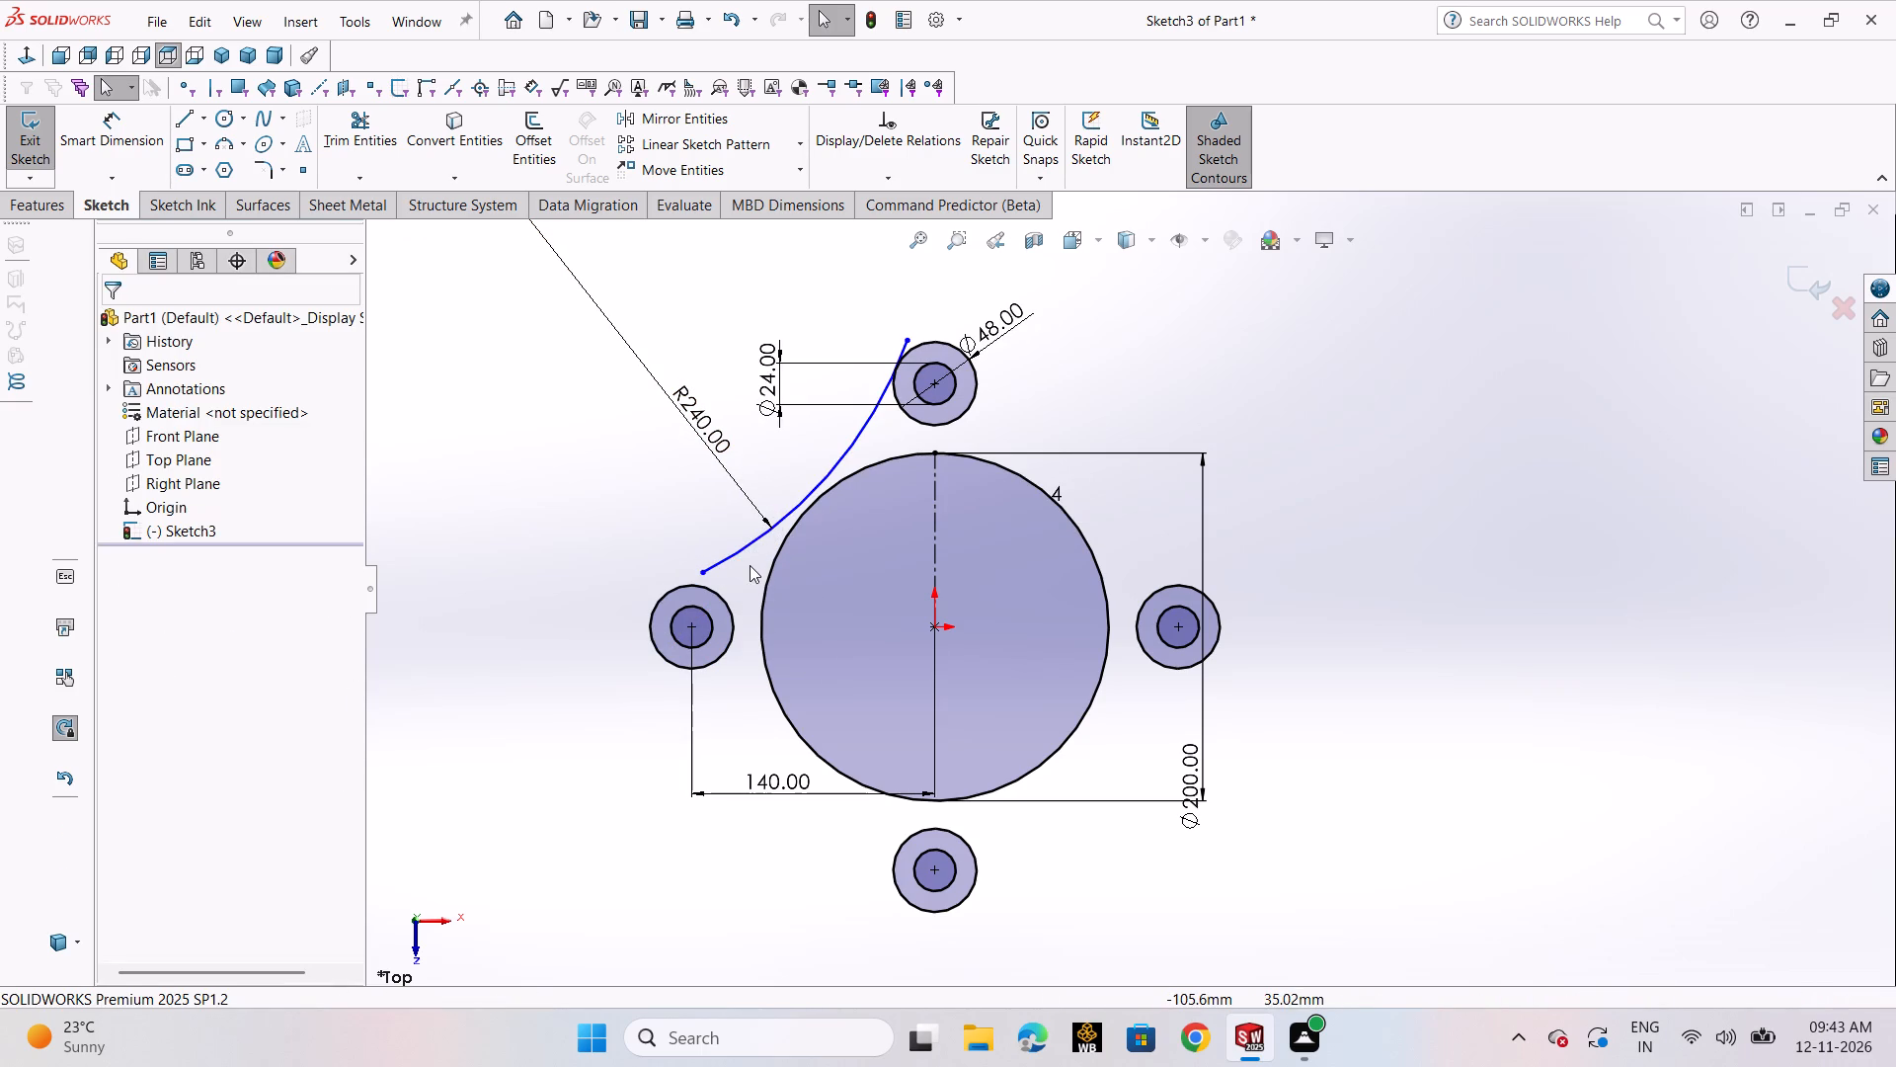
{"action": "left_click", "coordinate": [748, 548]}
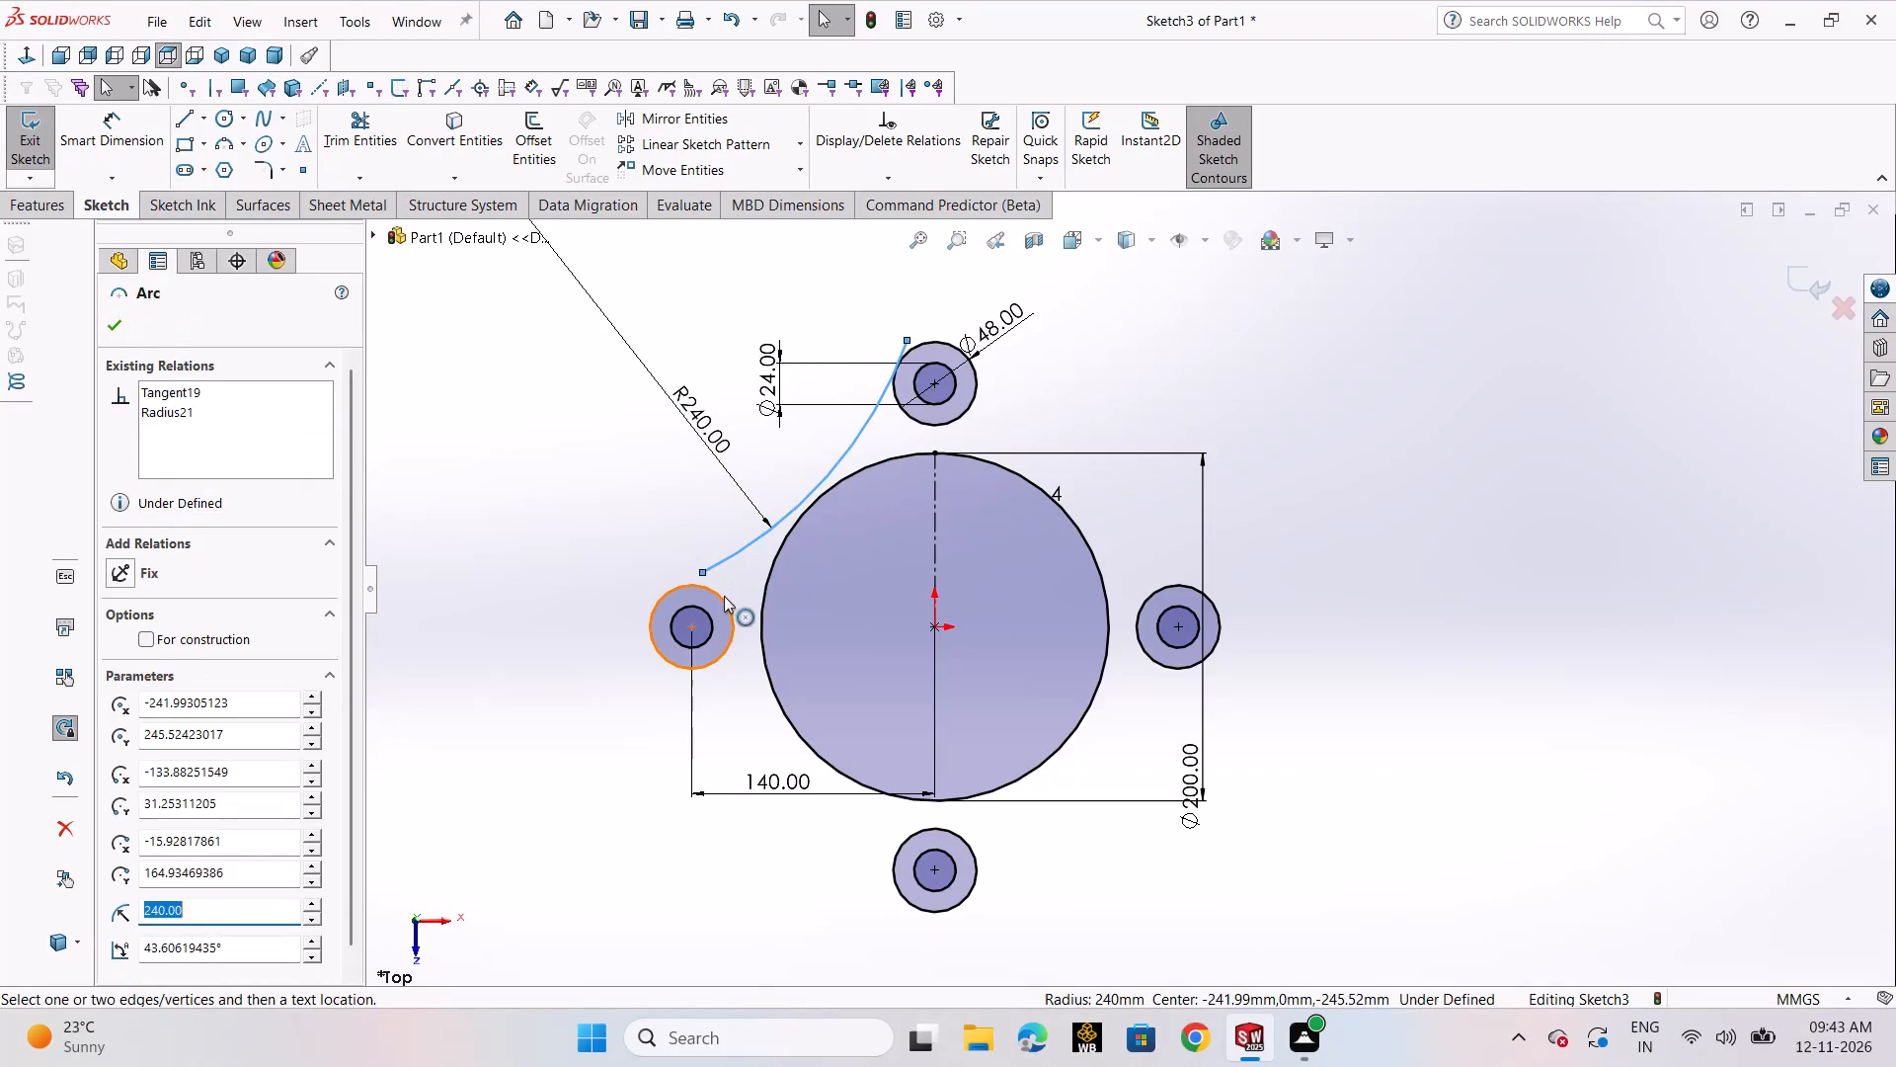
{"action": "left_click", "coordinate": [723, 597], "text": "ctrl"}
{"action": "left_click", "coordinate": [827, 504]}
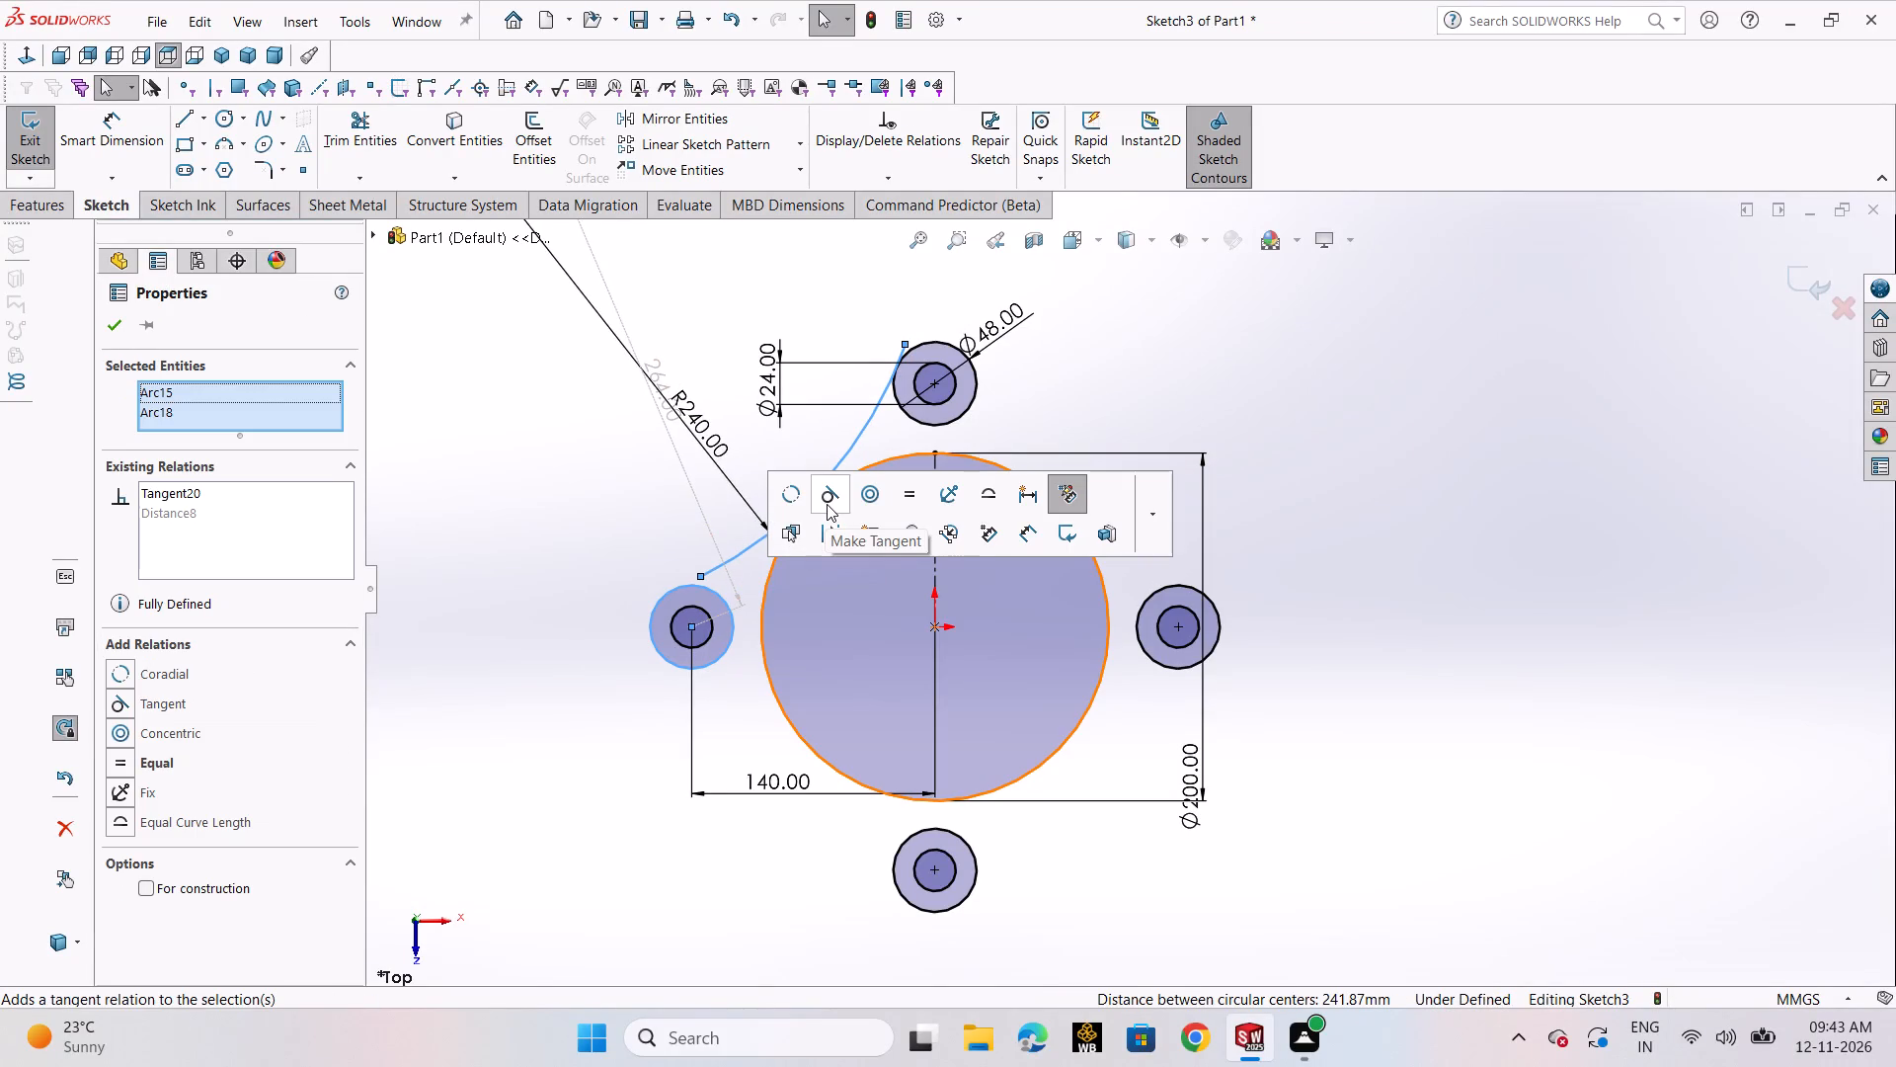
{"action": "left_click", "coordinate": [119, 323]}
Move the 240 mm arc's two endpoints onto the outer circles of the upper and left pairs so they are coincident.
{"action": "scroll", "coordinate": [760, 617], "scroll_direction": "down", "scroll_amount": 2}
{"action": "left_click_drag", "start_coordinate": [718, 561], "coordinate": [684, 561]}
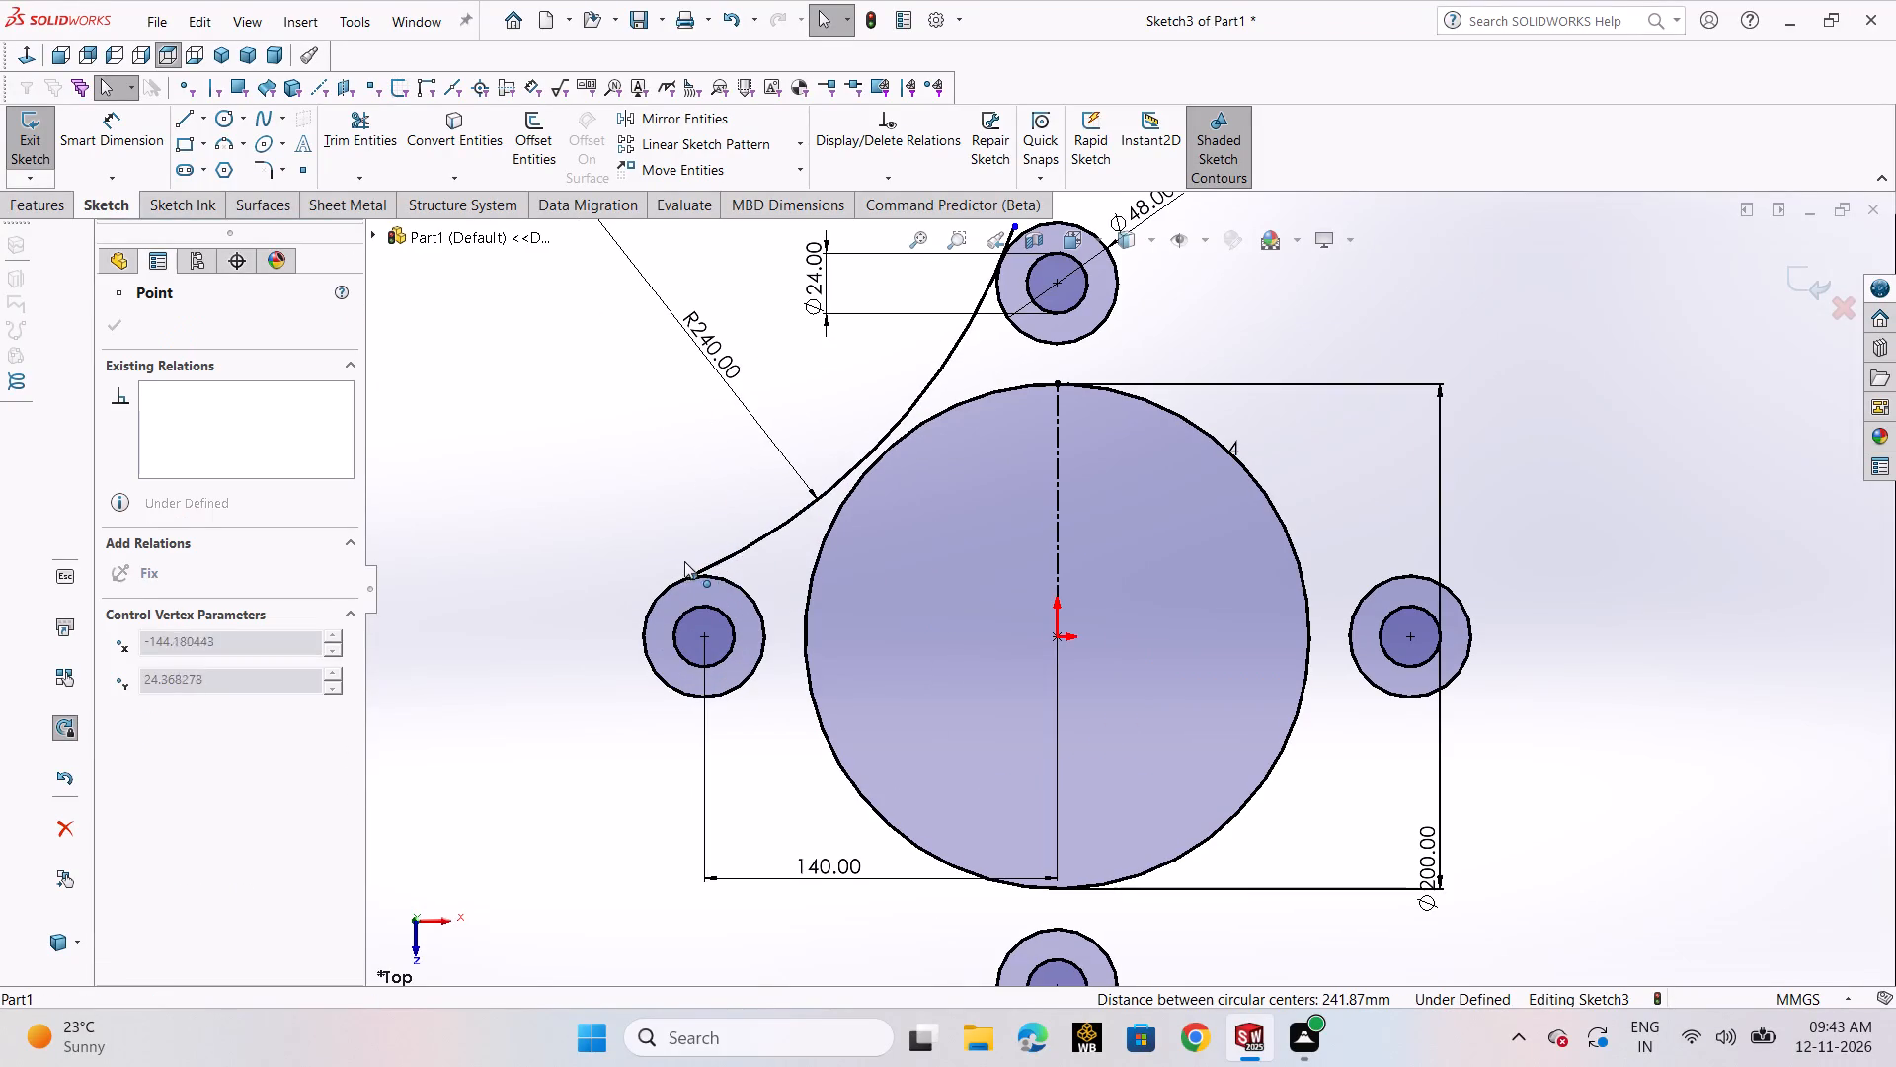
{"action": "left_click_drag", "start_coordinate": [684, 561], "coordinate": [680, 561]}
{"action": "left_click", "coordinate": [641, 558]}
{"action": "scroll", "coordinate": [1052, 215], "scroll_direction": "down", "scroll_amount": 4}
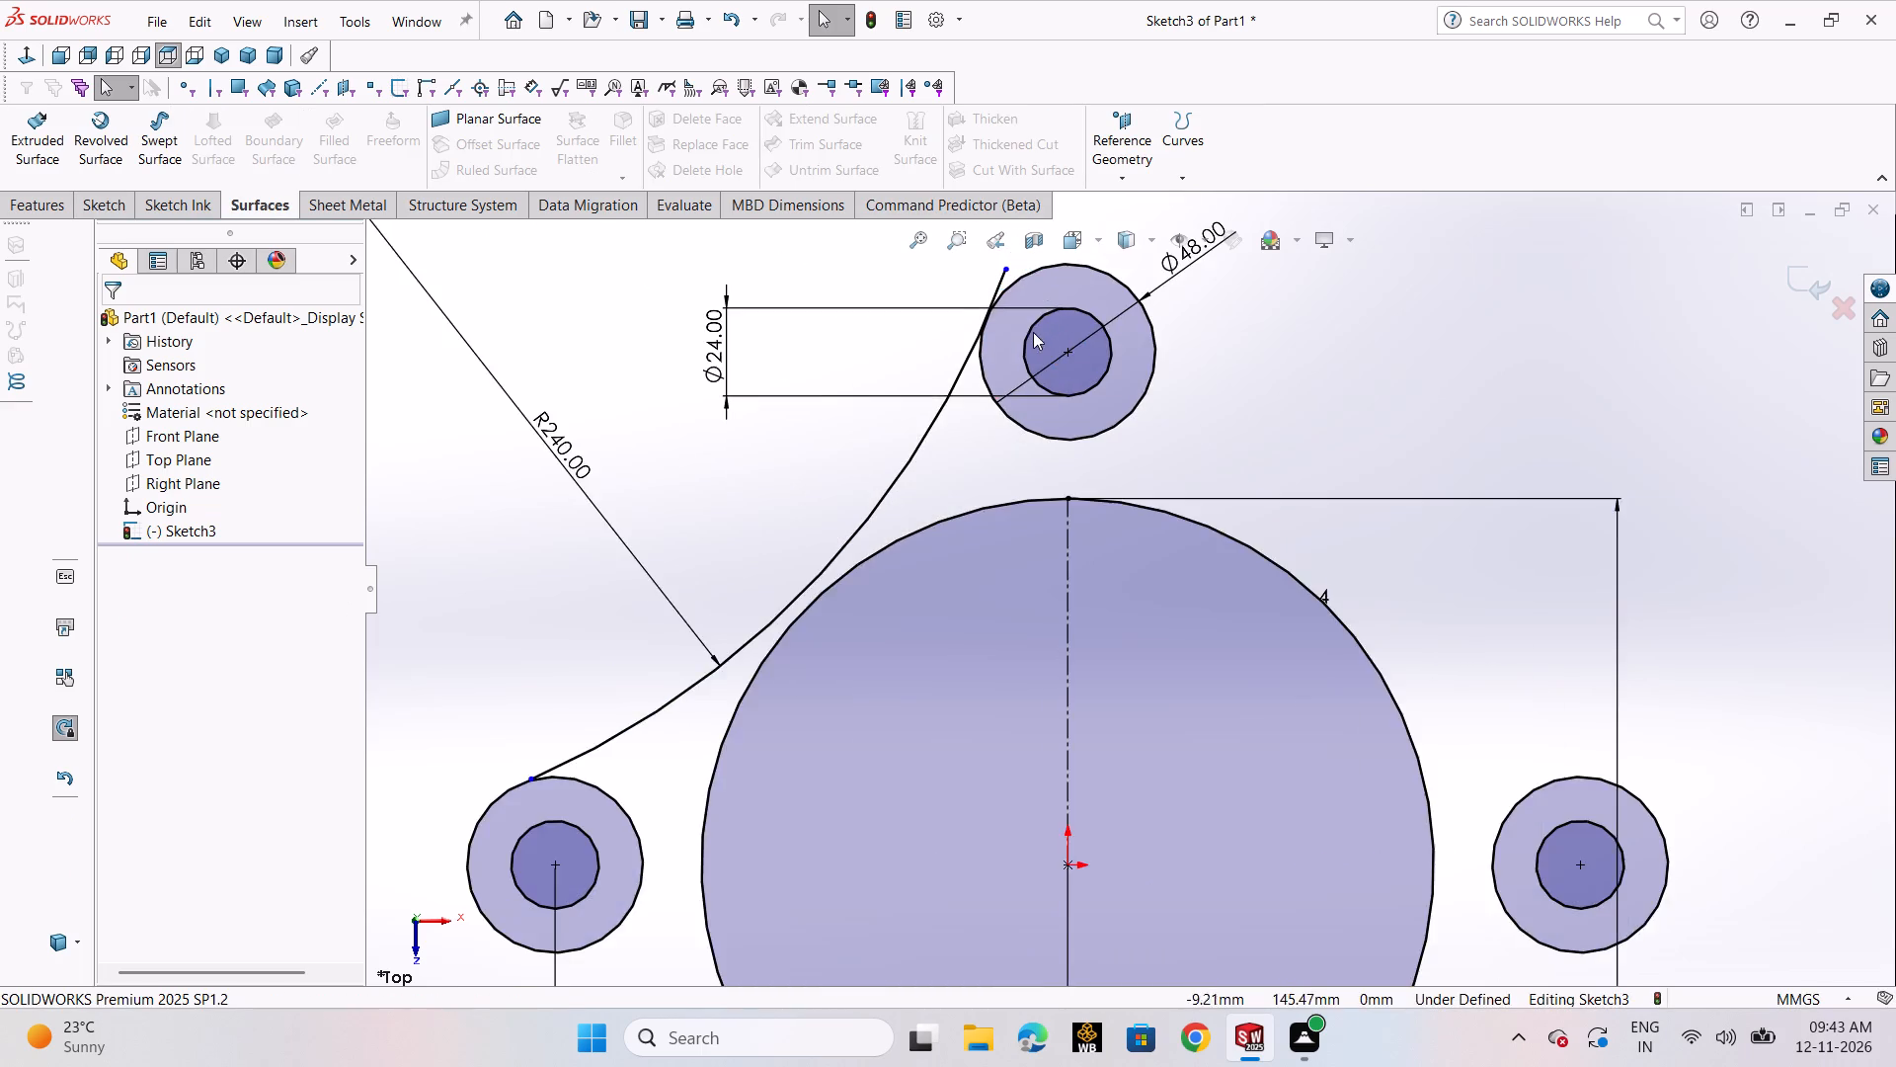
{"action": "scroll", "coordinate": [1025, 310], "scroll_direction": "down", "scroll_amount": 1}
{"action": "left_click_drag", "start_coordinate": [1006, 274], "coordinate": [992, 321]}
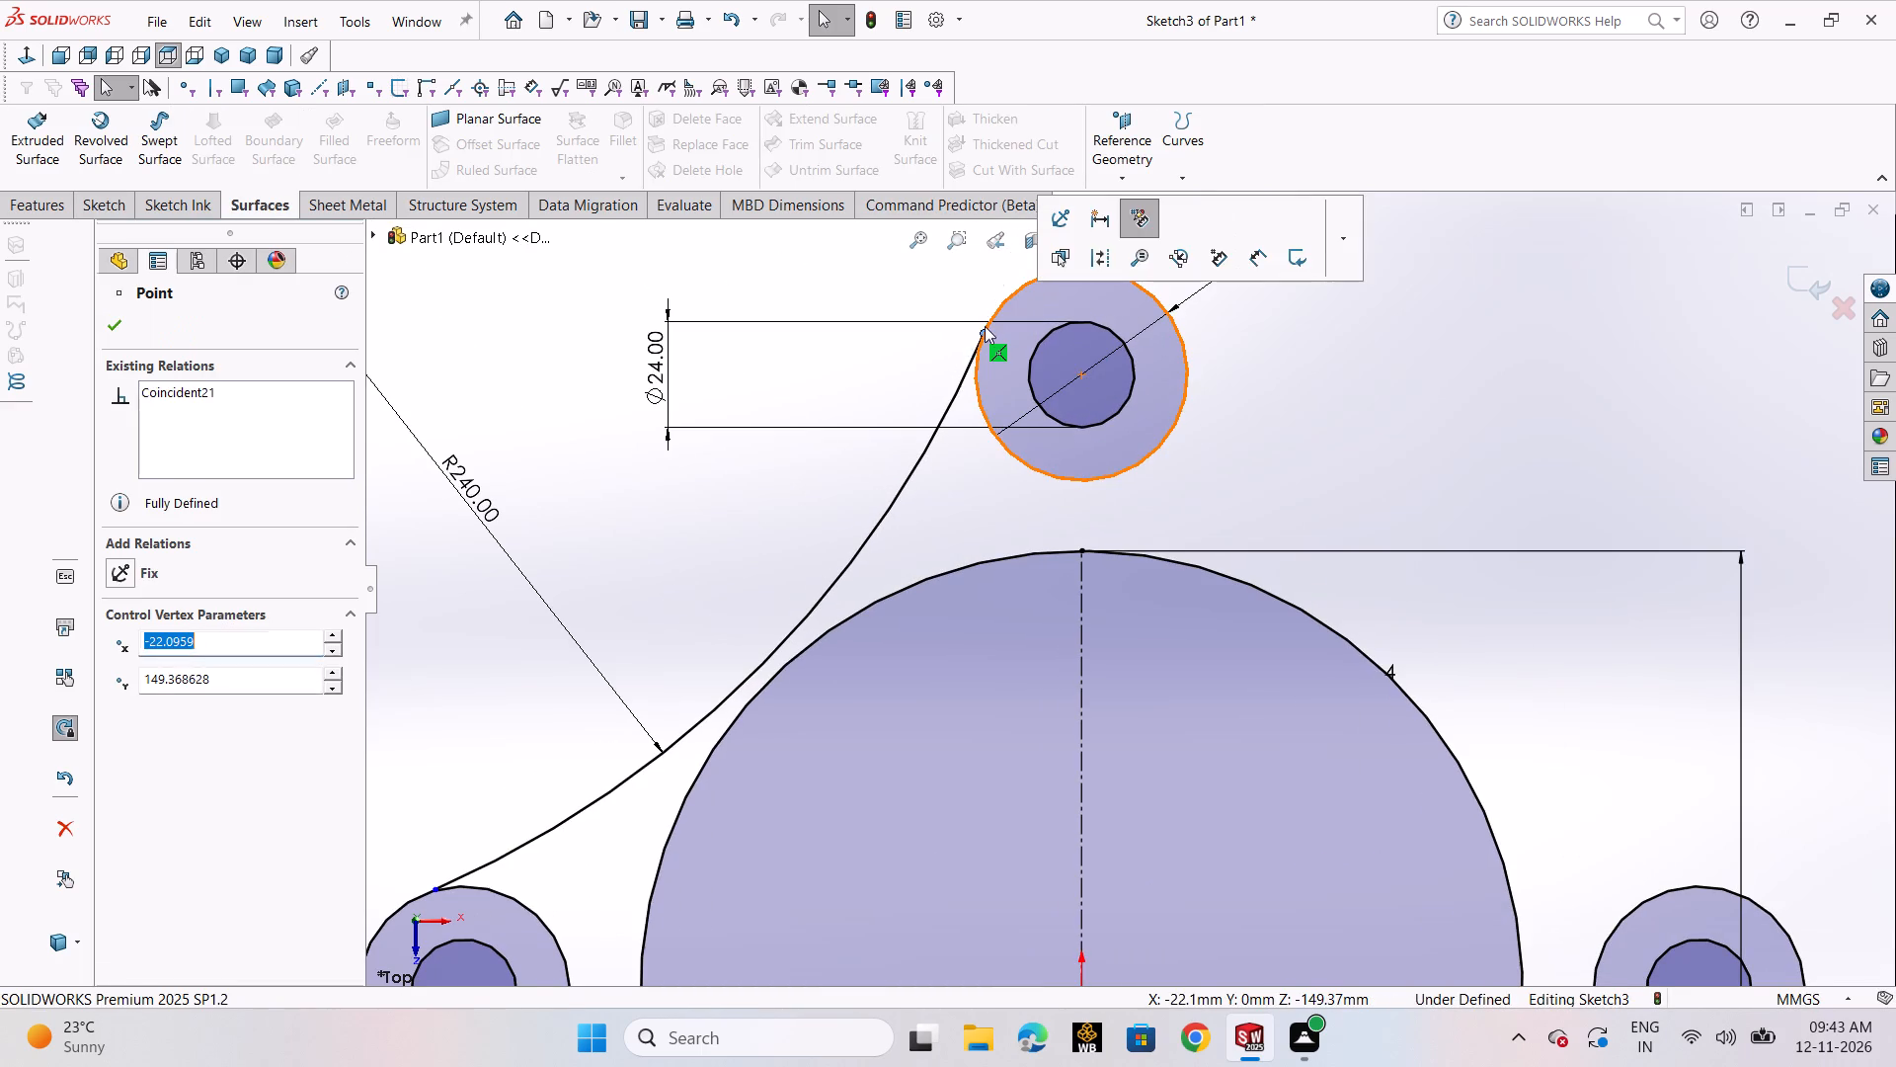
{"action": "left_click", "coordinate": [928, 344]}
{"action": "scroll", "coordinate": [924, 505], "scroll_direction": "up", "scroll_amount": 3}
{"action": "scroll", "coordinate": [821, 796], "scroll_direction": "down", "scroll_amount": 4}
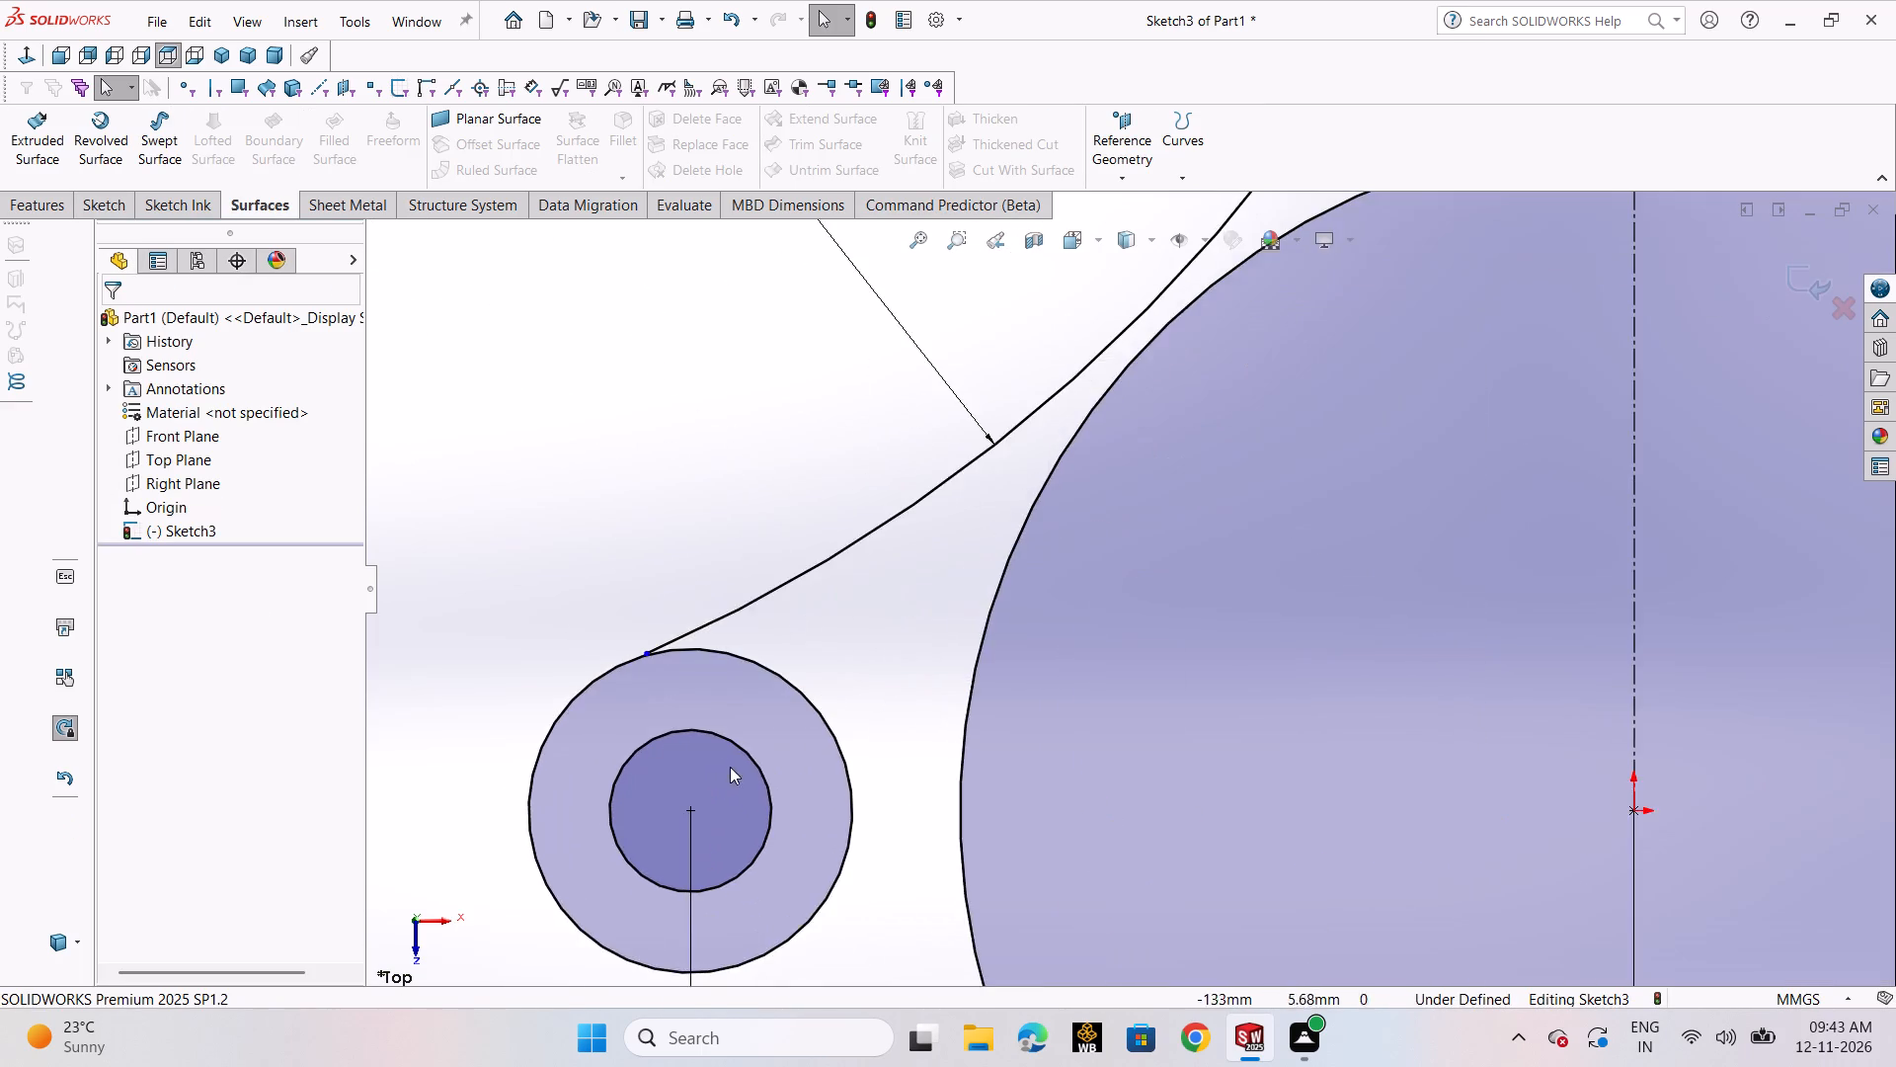
{"action": "scroll", "coordinate": [715, 736], "scroll_direction": "down", "scroll_amount": 4}
{"action": "scroll", "coordinate": [682, 529], "scroll_direction": "down", "scroll_amount": 9}
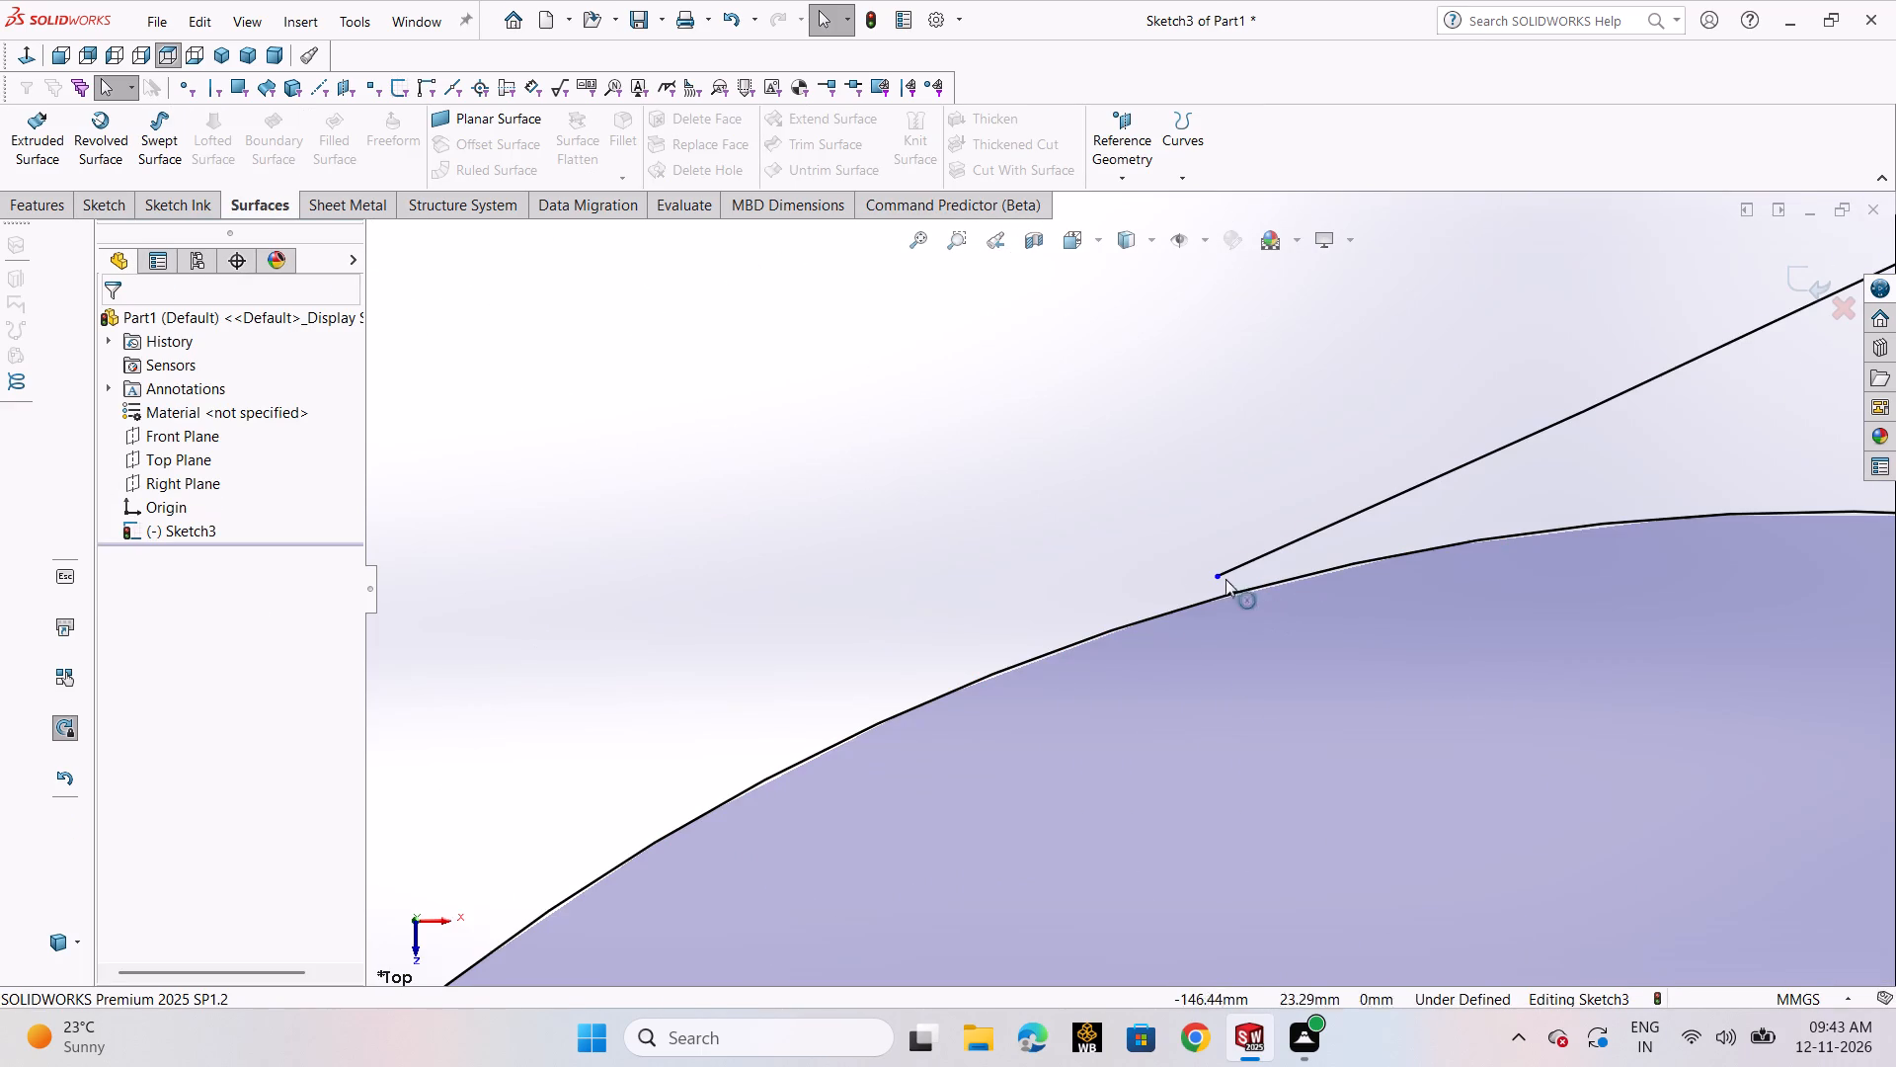
{"action": "left_click_drag", "start_coordinate": [1221, 578], "coordinate": [1020, 658]}
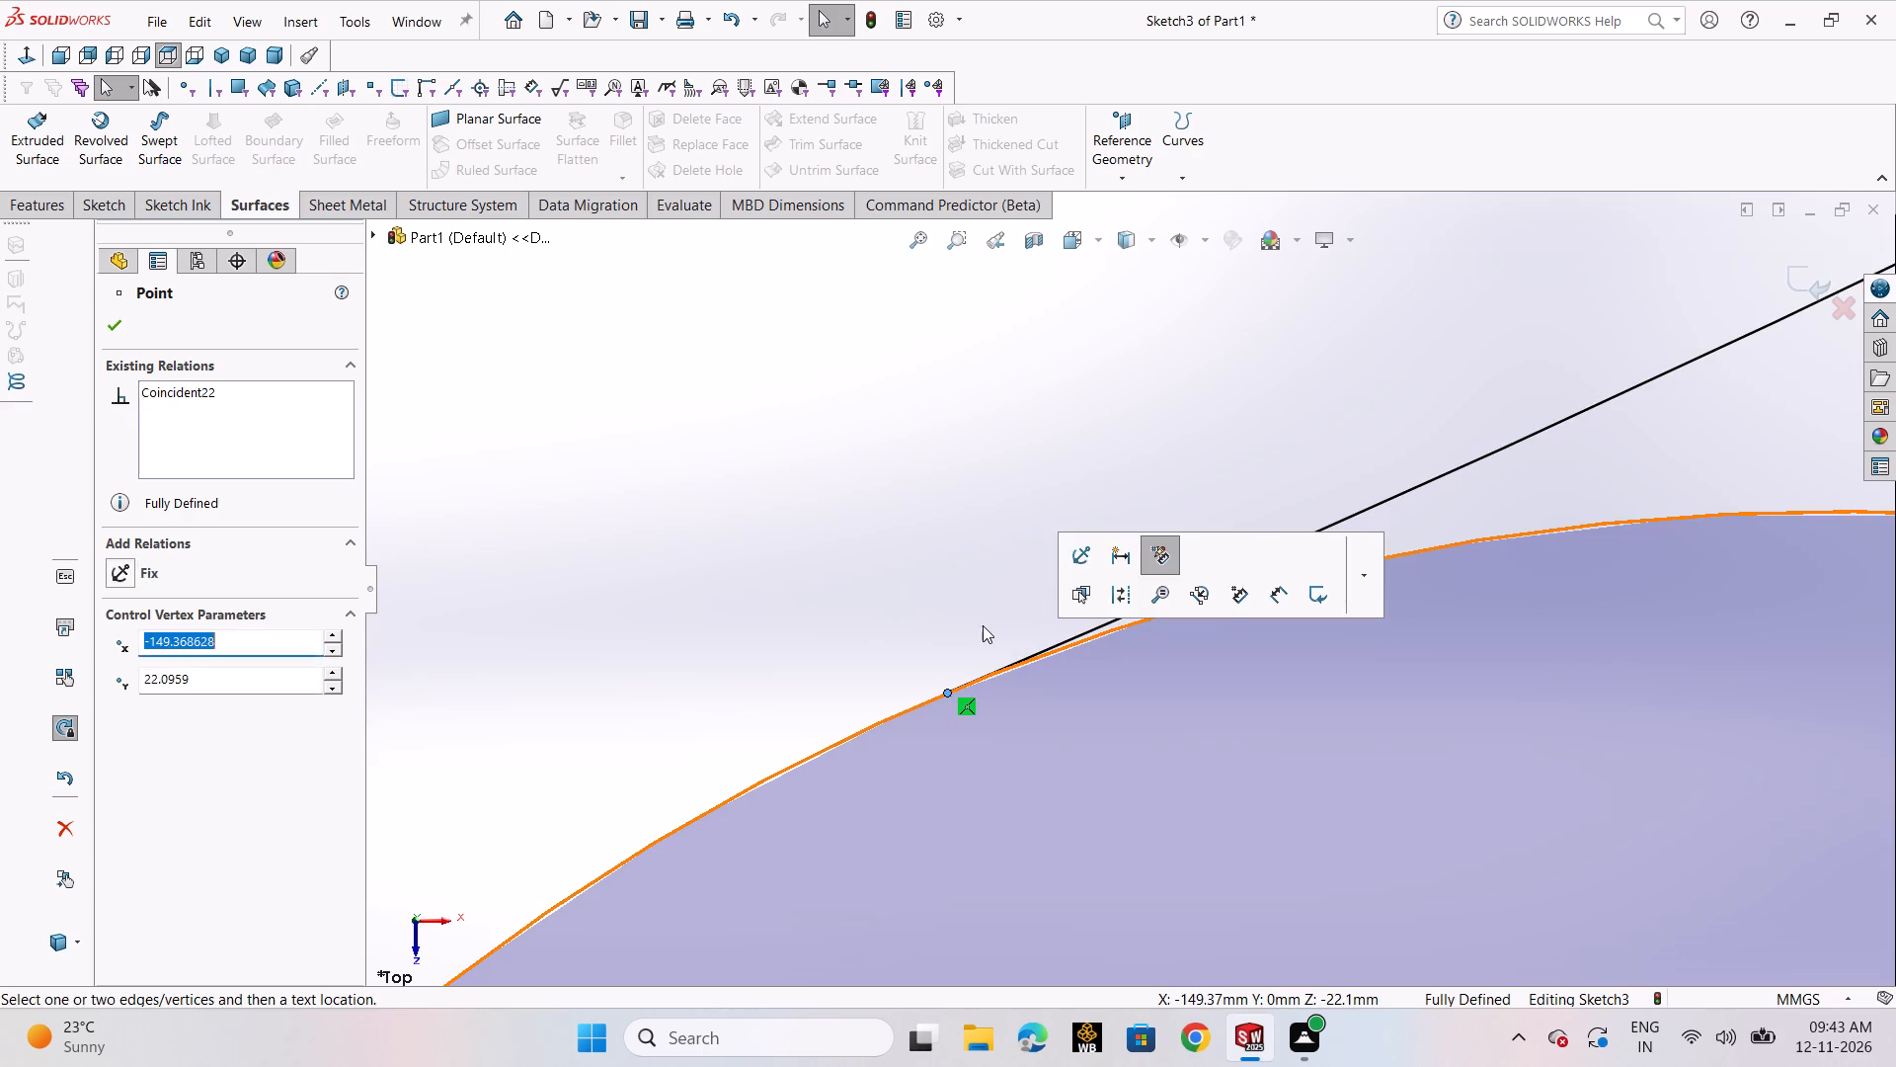
{"action": "left_click", "coordinate": [979, 621]}
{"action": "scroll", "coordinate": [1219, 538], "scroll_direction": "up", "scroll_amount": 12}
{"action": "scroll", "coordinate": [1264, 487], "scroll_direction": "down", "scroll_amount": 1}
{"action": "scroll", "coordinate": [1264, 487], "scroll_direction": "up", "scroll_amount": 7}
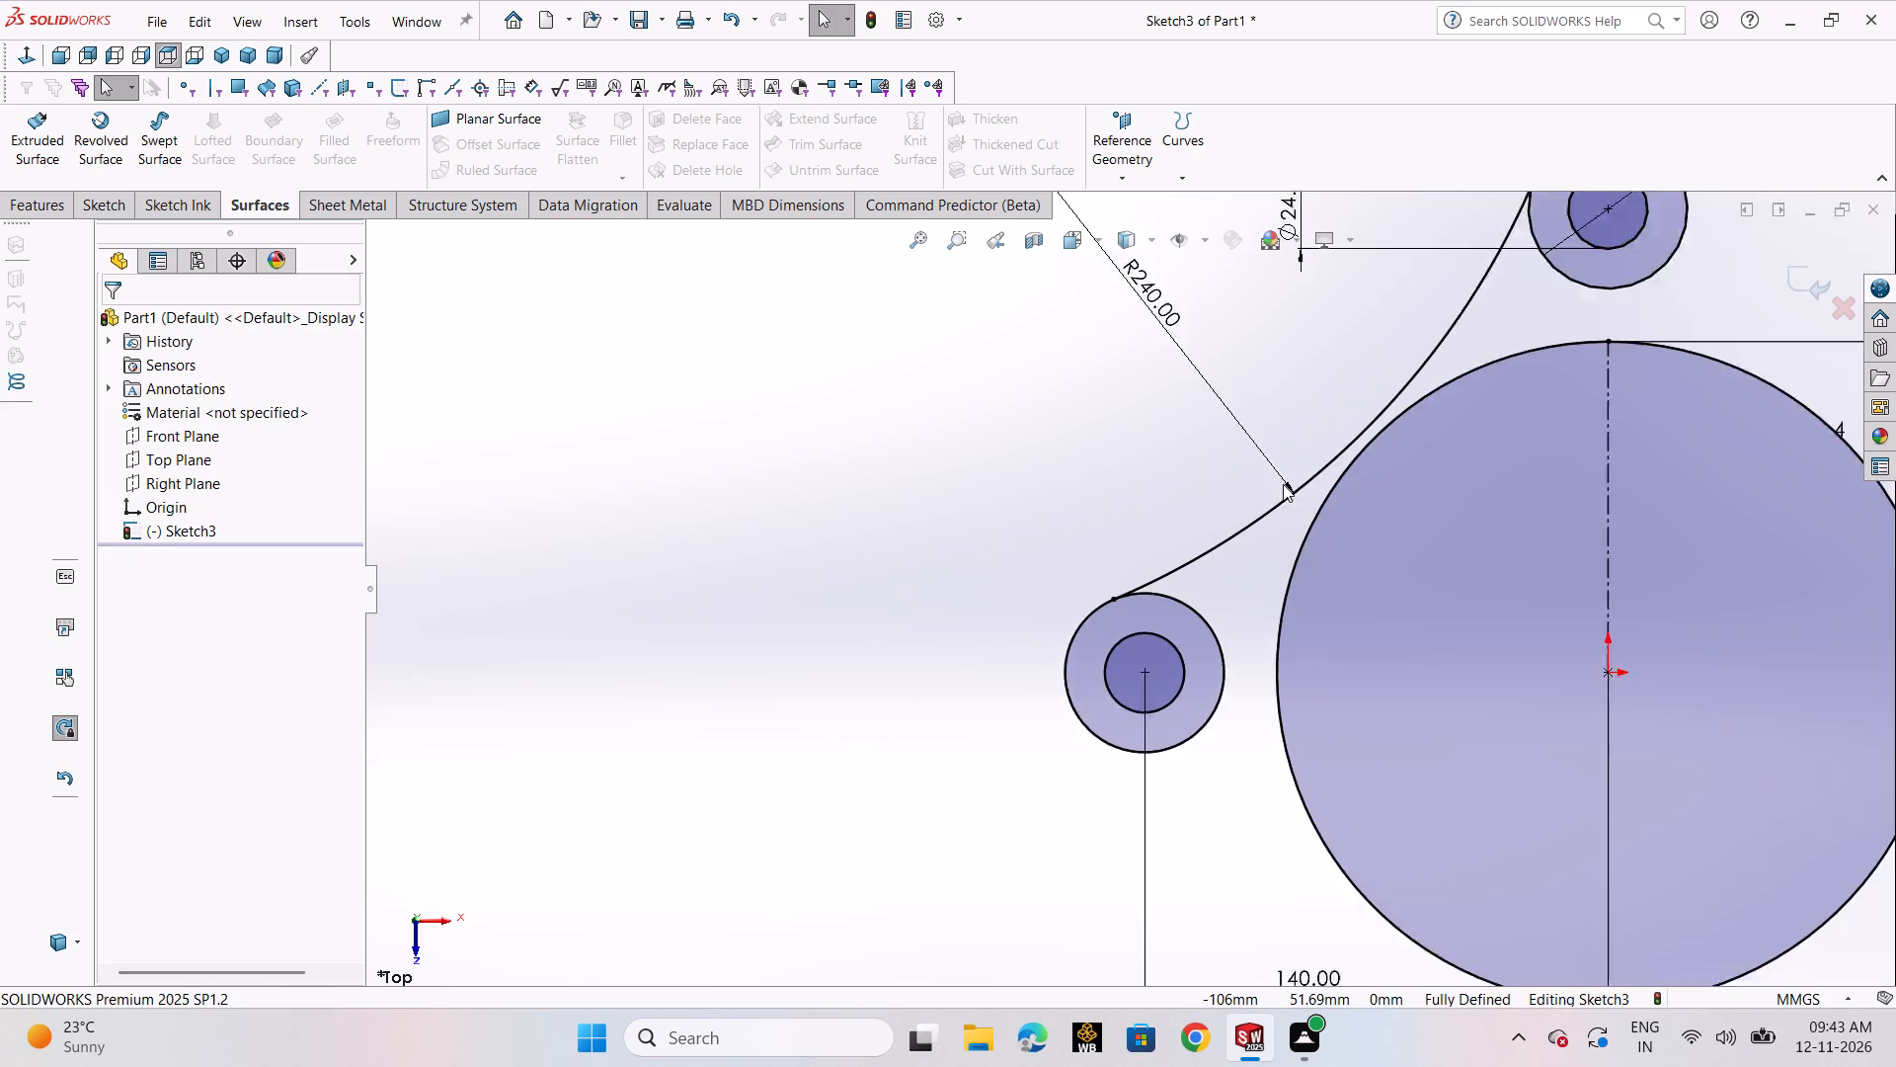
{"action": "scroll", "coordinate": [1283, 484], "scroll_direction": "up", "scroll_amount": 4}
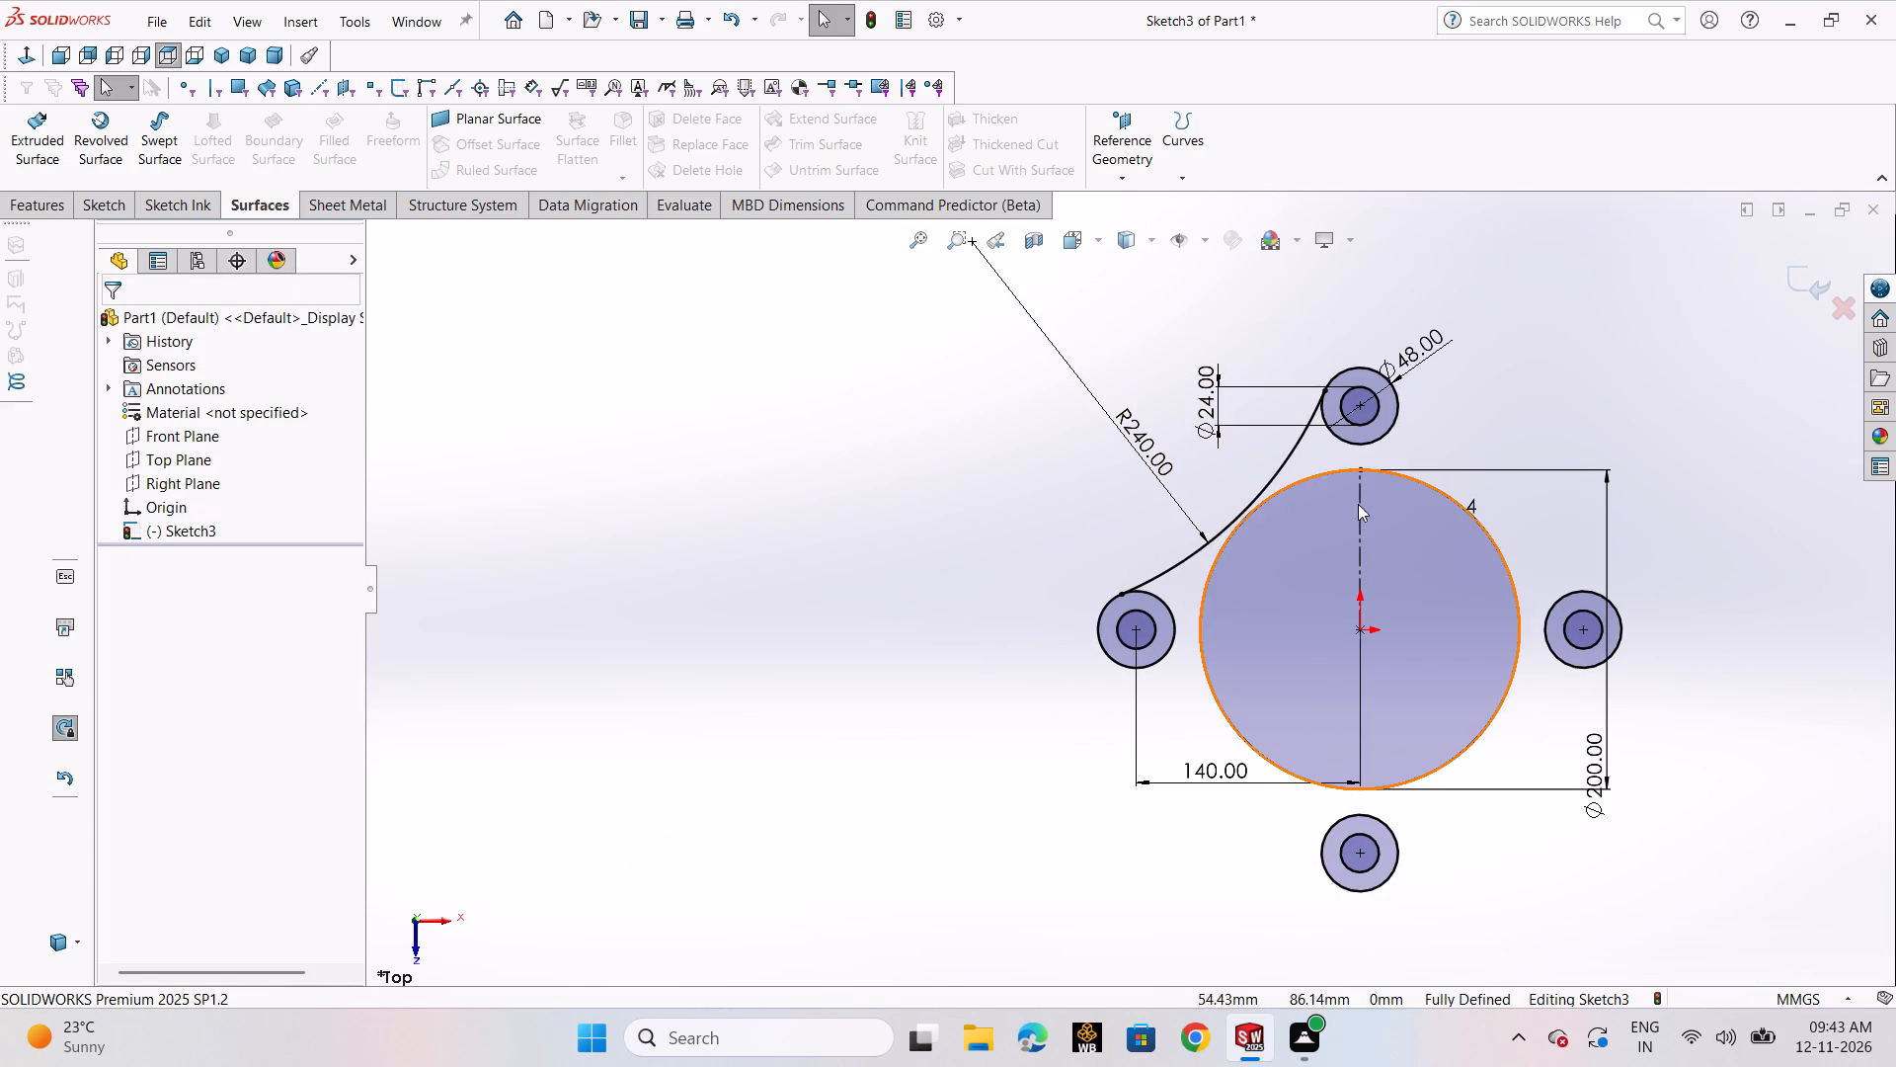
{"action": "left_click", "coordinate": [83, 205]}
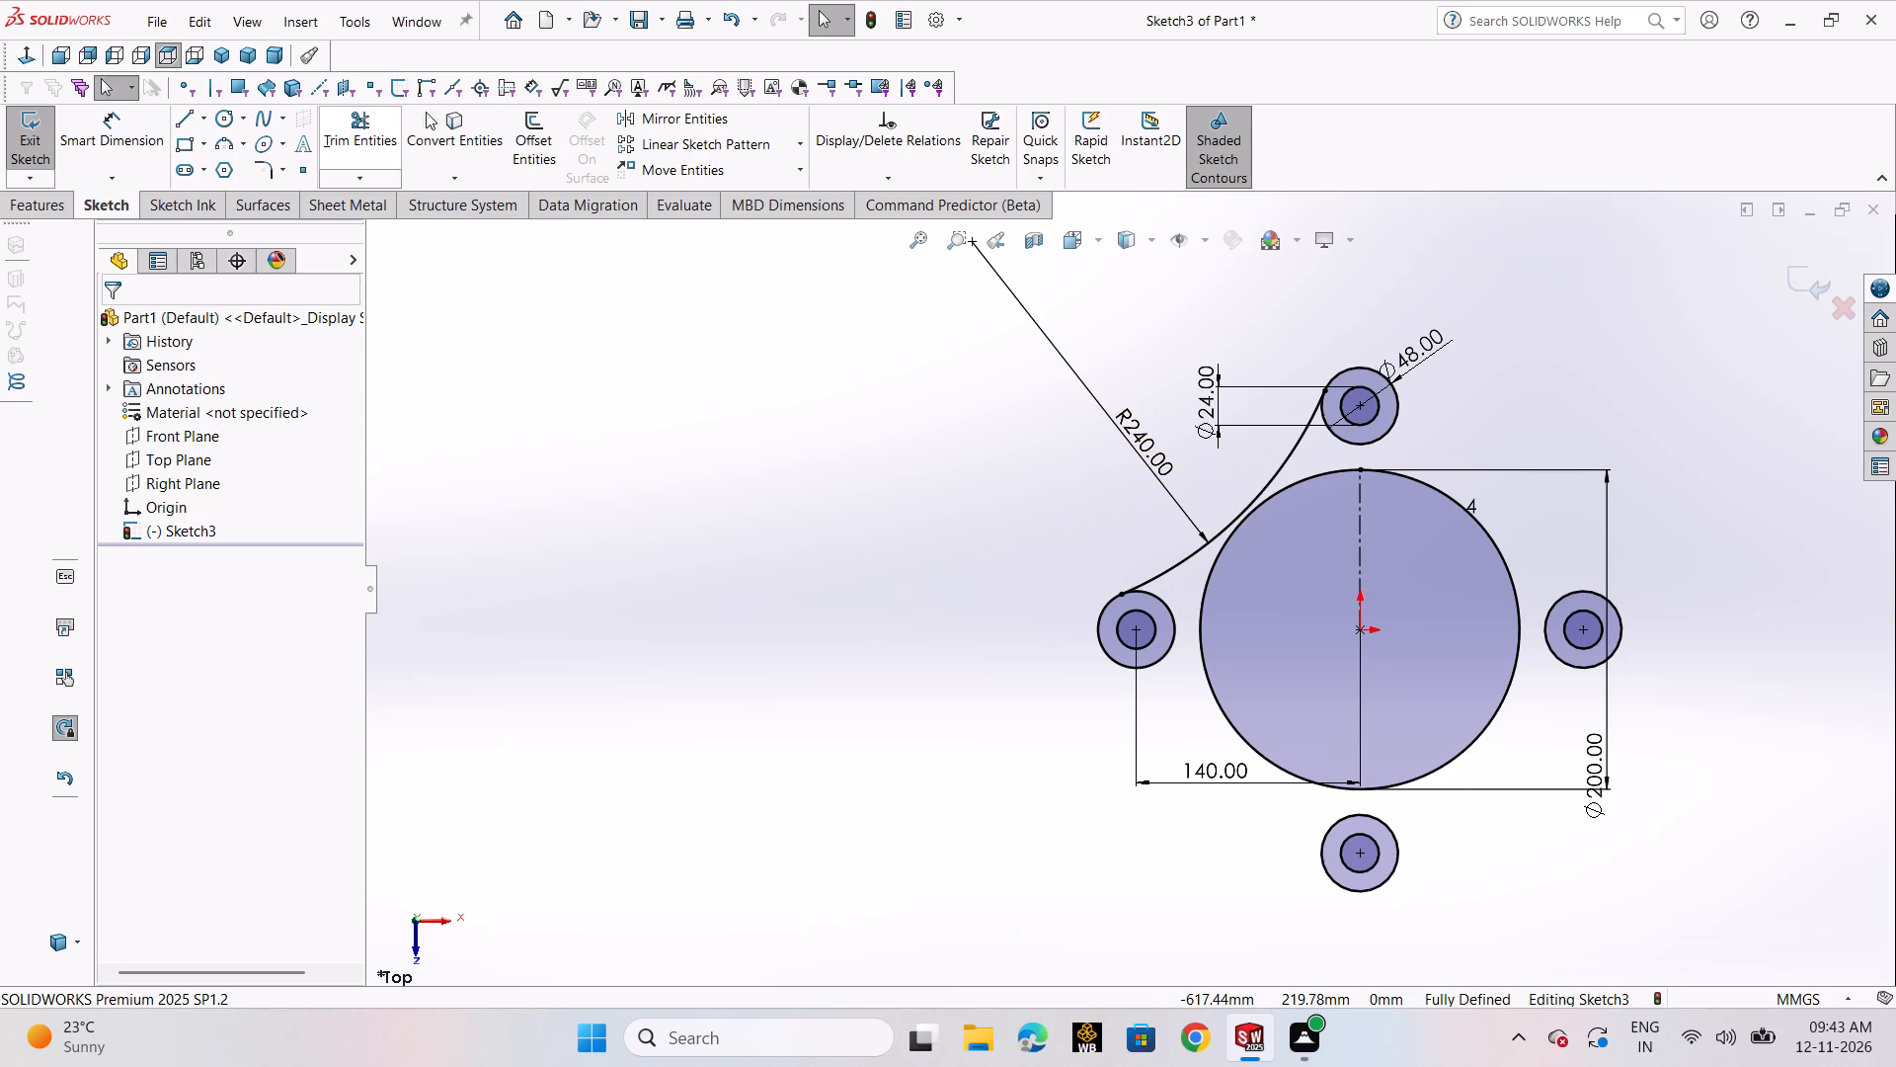
Mirror the 240 mm arc about the vertical centerline to connect the upper and right circle pairs.
{"action": "left_click", "coordinate": [661, 113]}
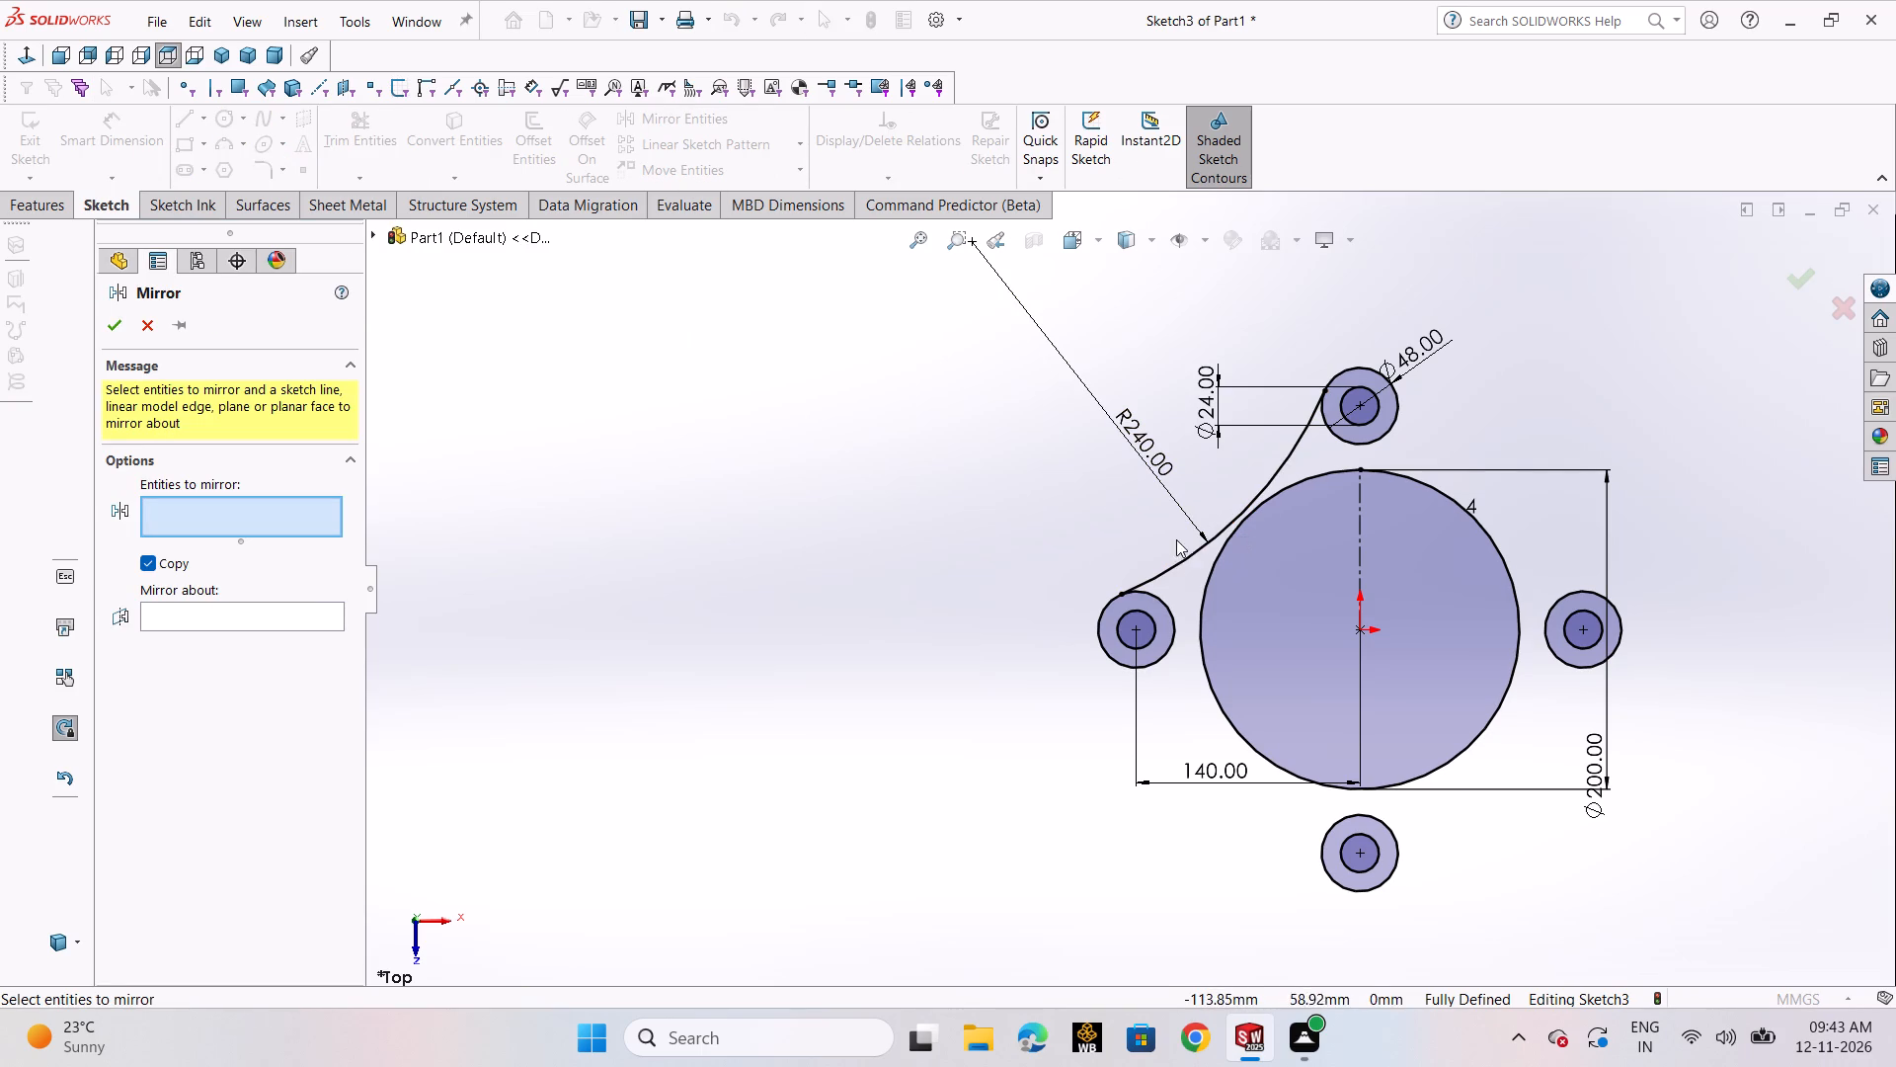
{"action": "left_click", "coordinate": [1174, 564]}
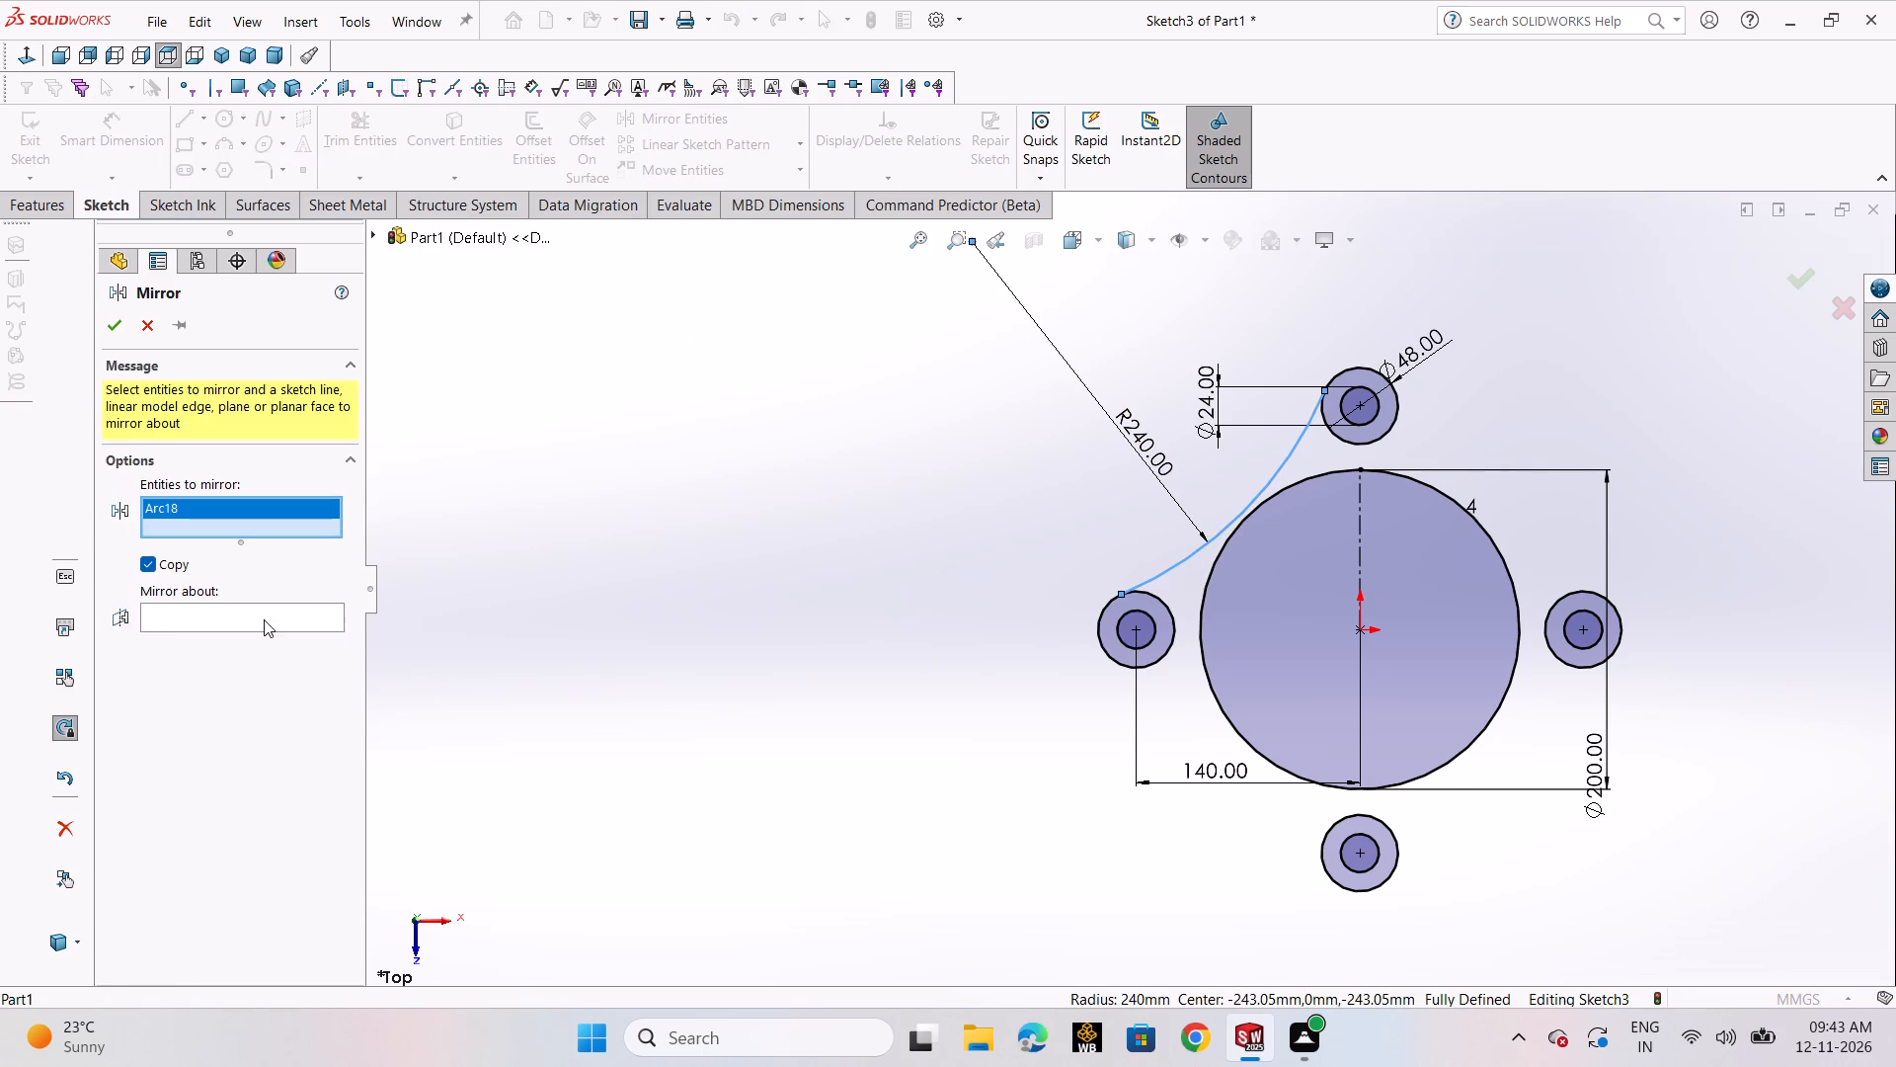
{"action": "left_click", "coordinate": [264, 619]}
{"action": "left_click", "coordinate": [1363, 570]}
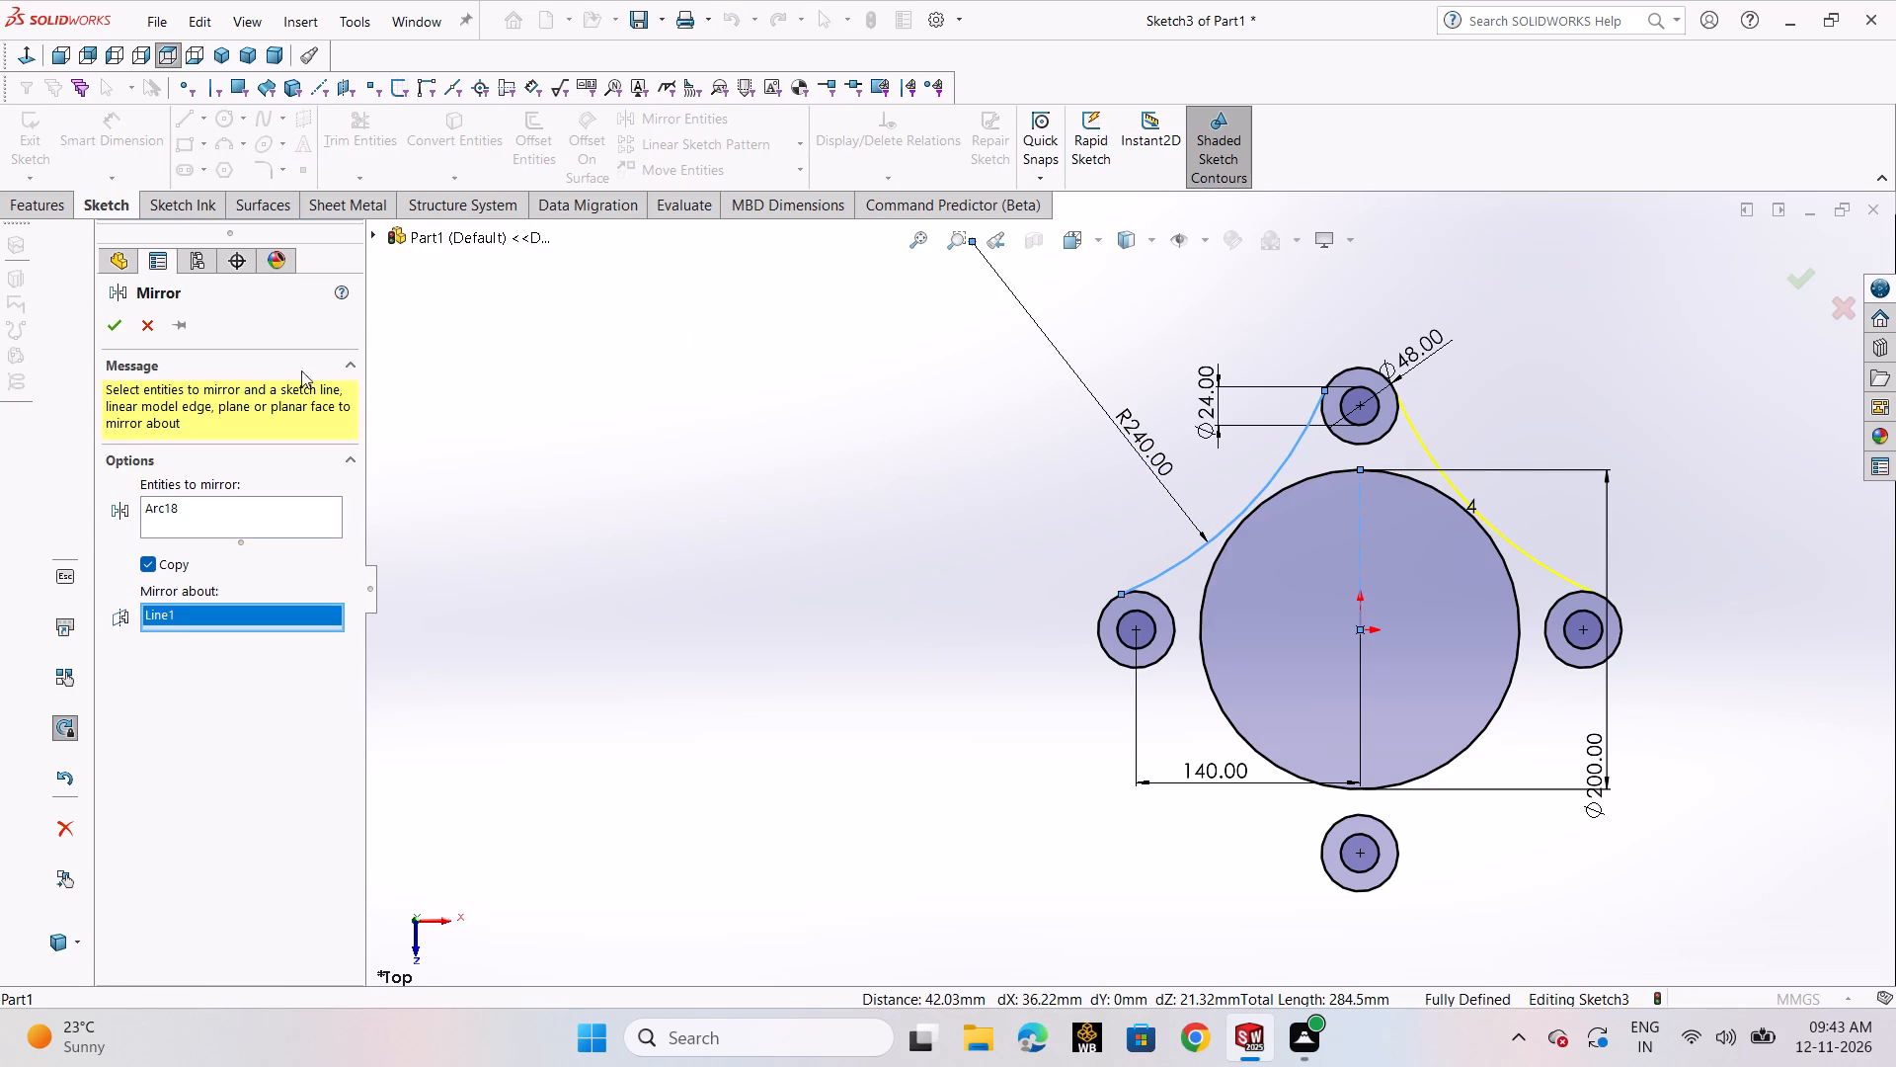
{"action": "left_click", "coordinate": [114, 331]}
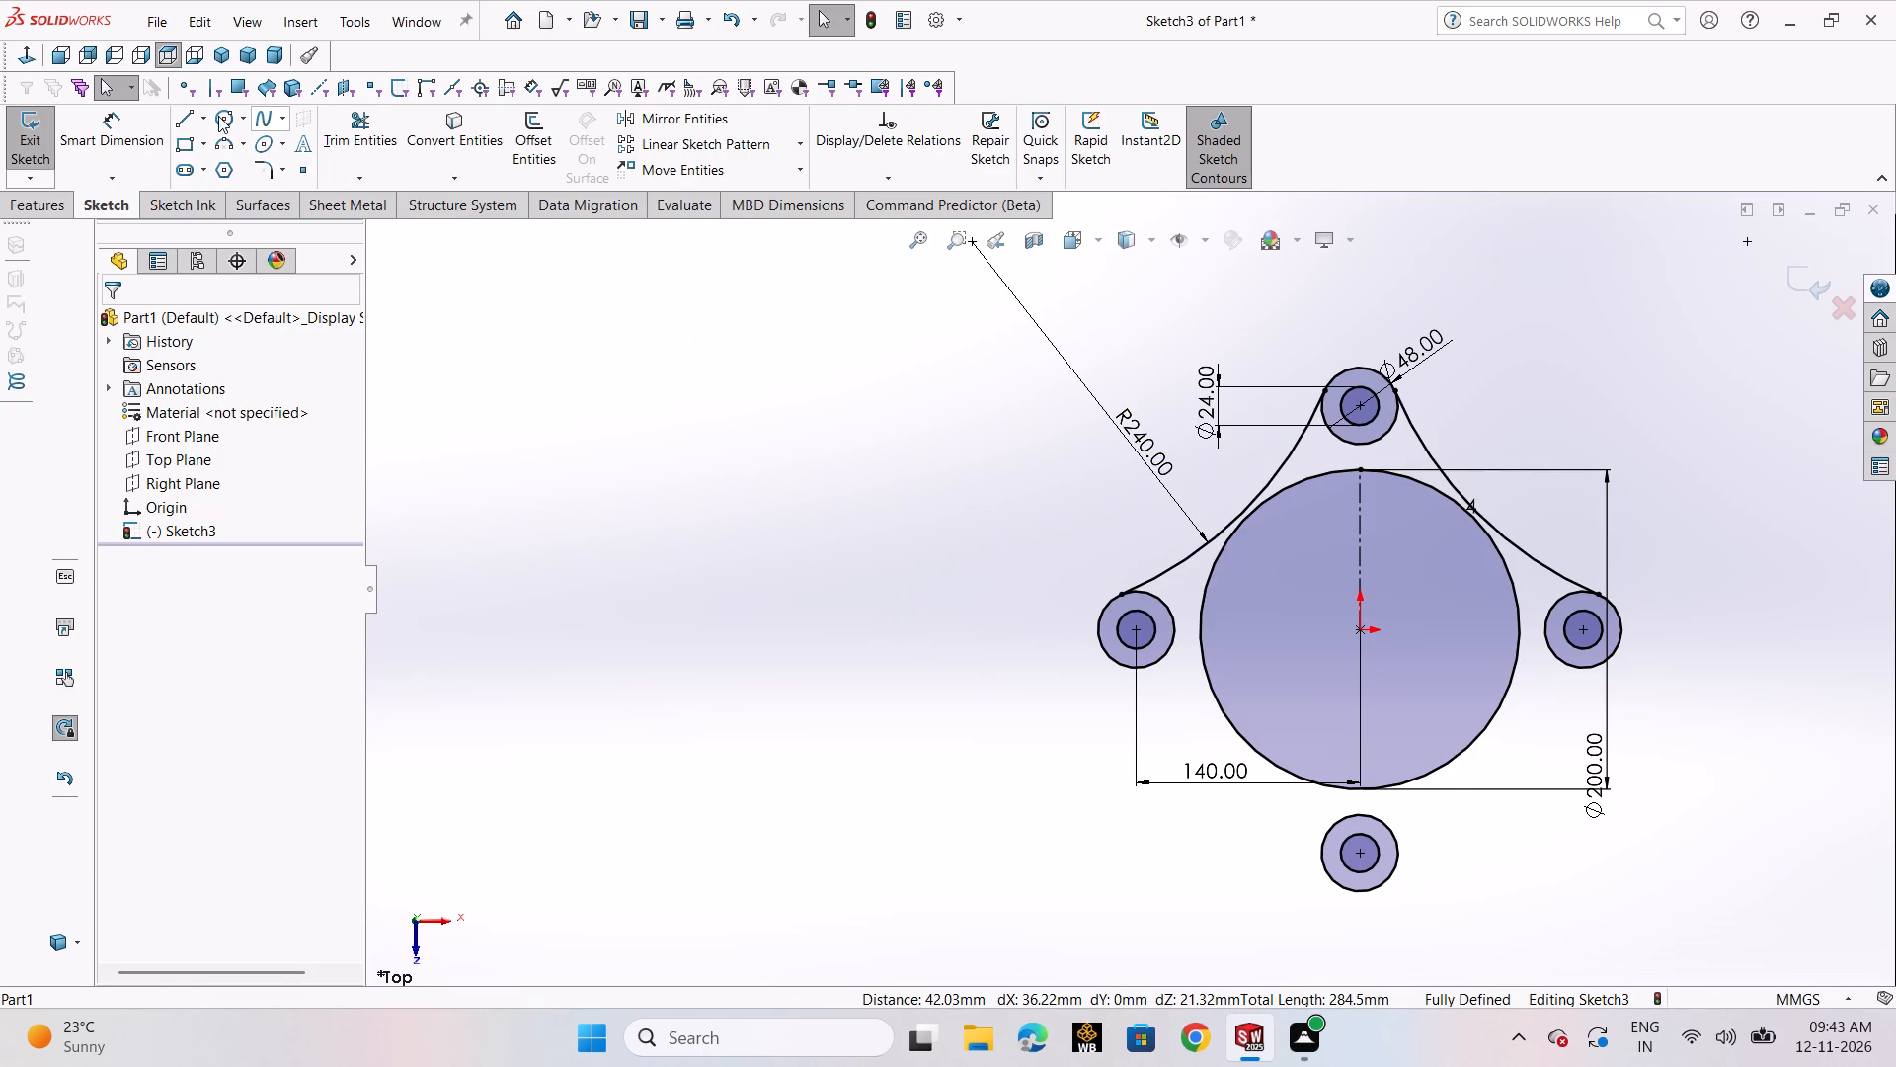
Draw a horizontal centerline about 236 mm long from the origin, extending past the left circle pair.
{"action": "left_click", "coordinate": [197, 119]}
{"action": "left_click", "coordinate": [215, 173]}
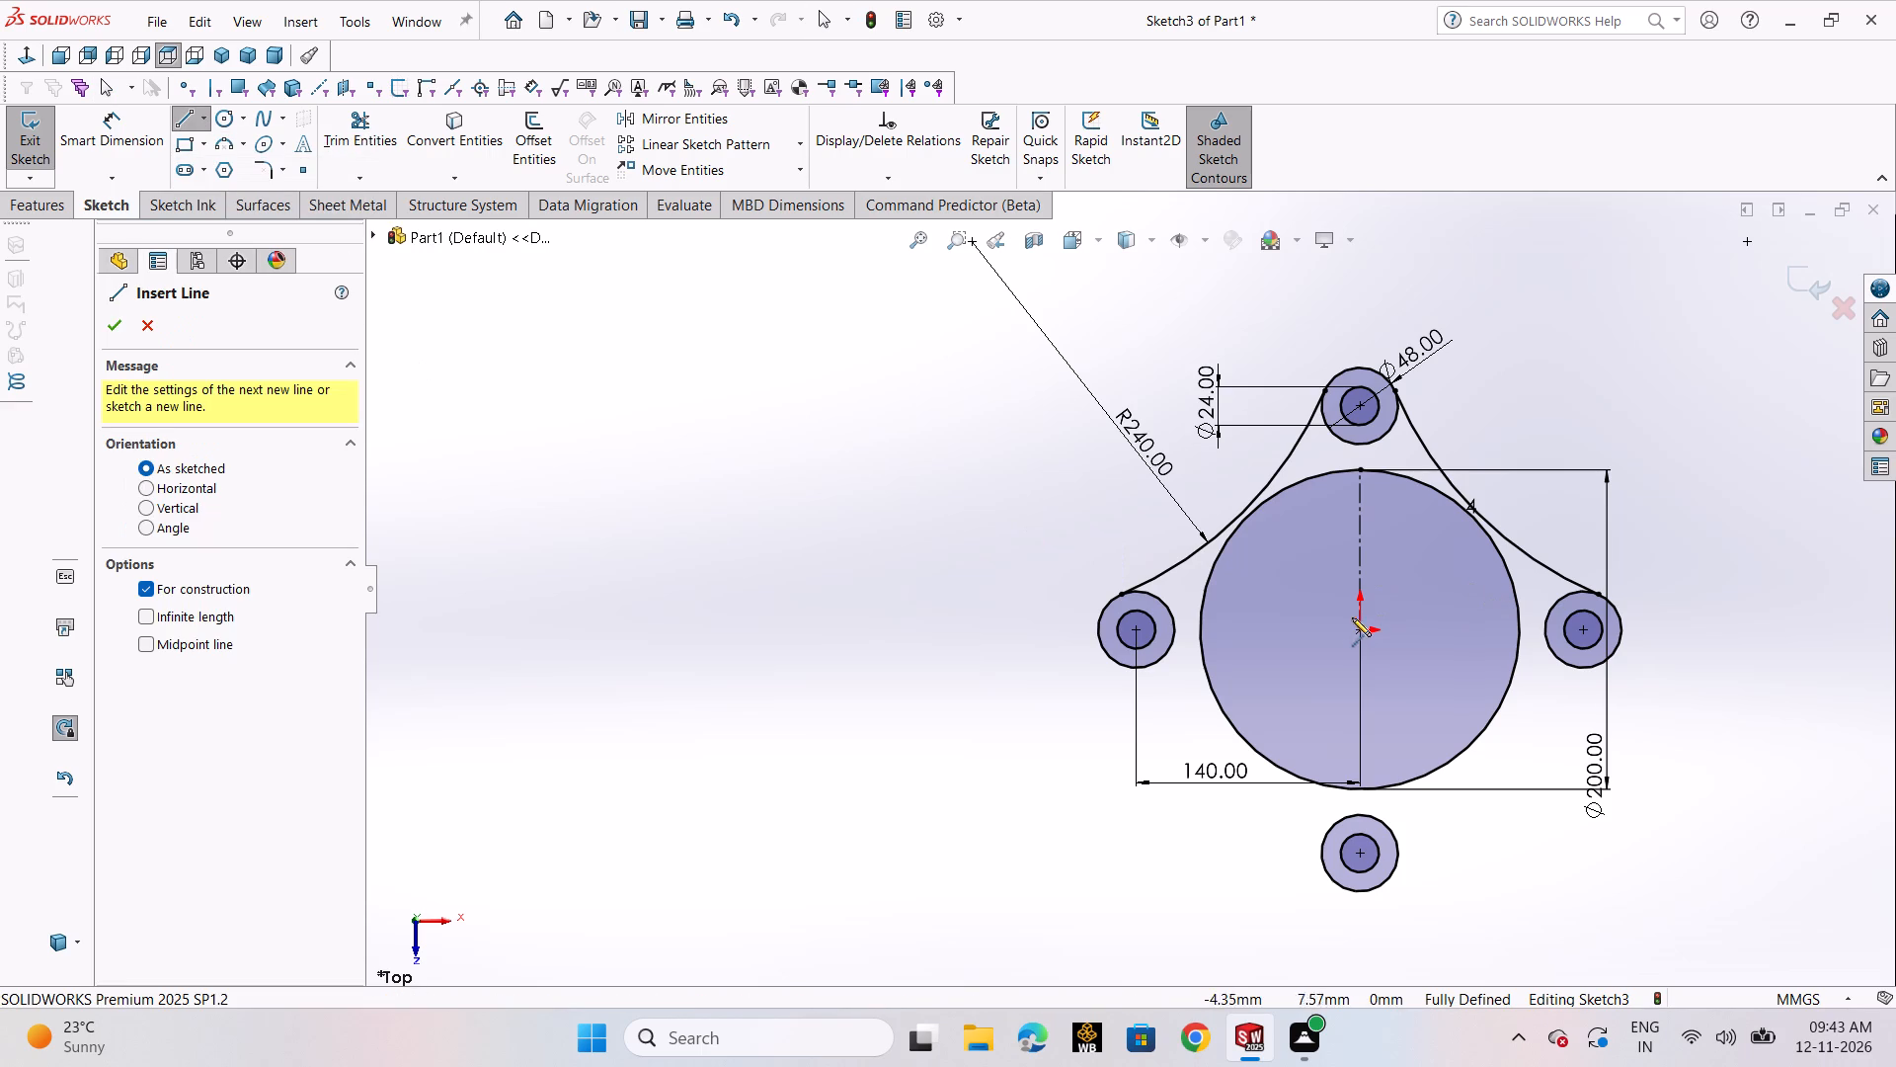
{"action": "left_click", "coordinate": [1364, 632]}
{"action": "left_click", "coordinate": [983, 631]}
{"action": "right_click", "coordinate": [983, 631]}
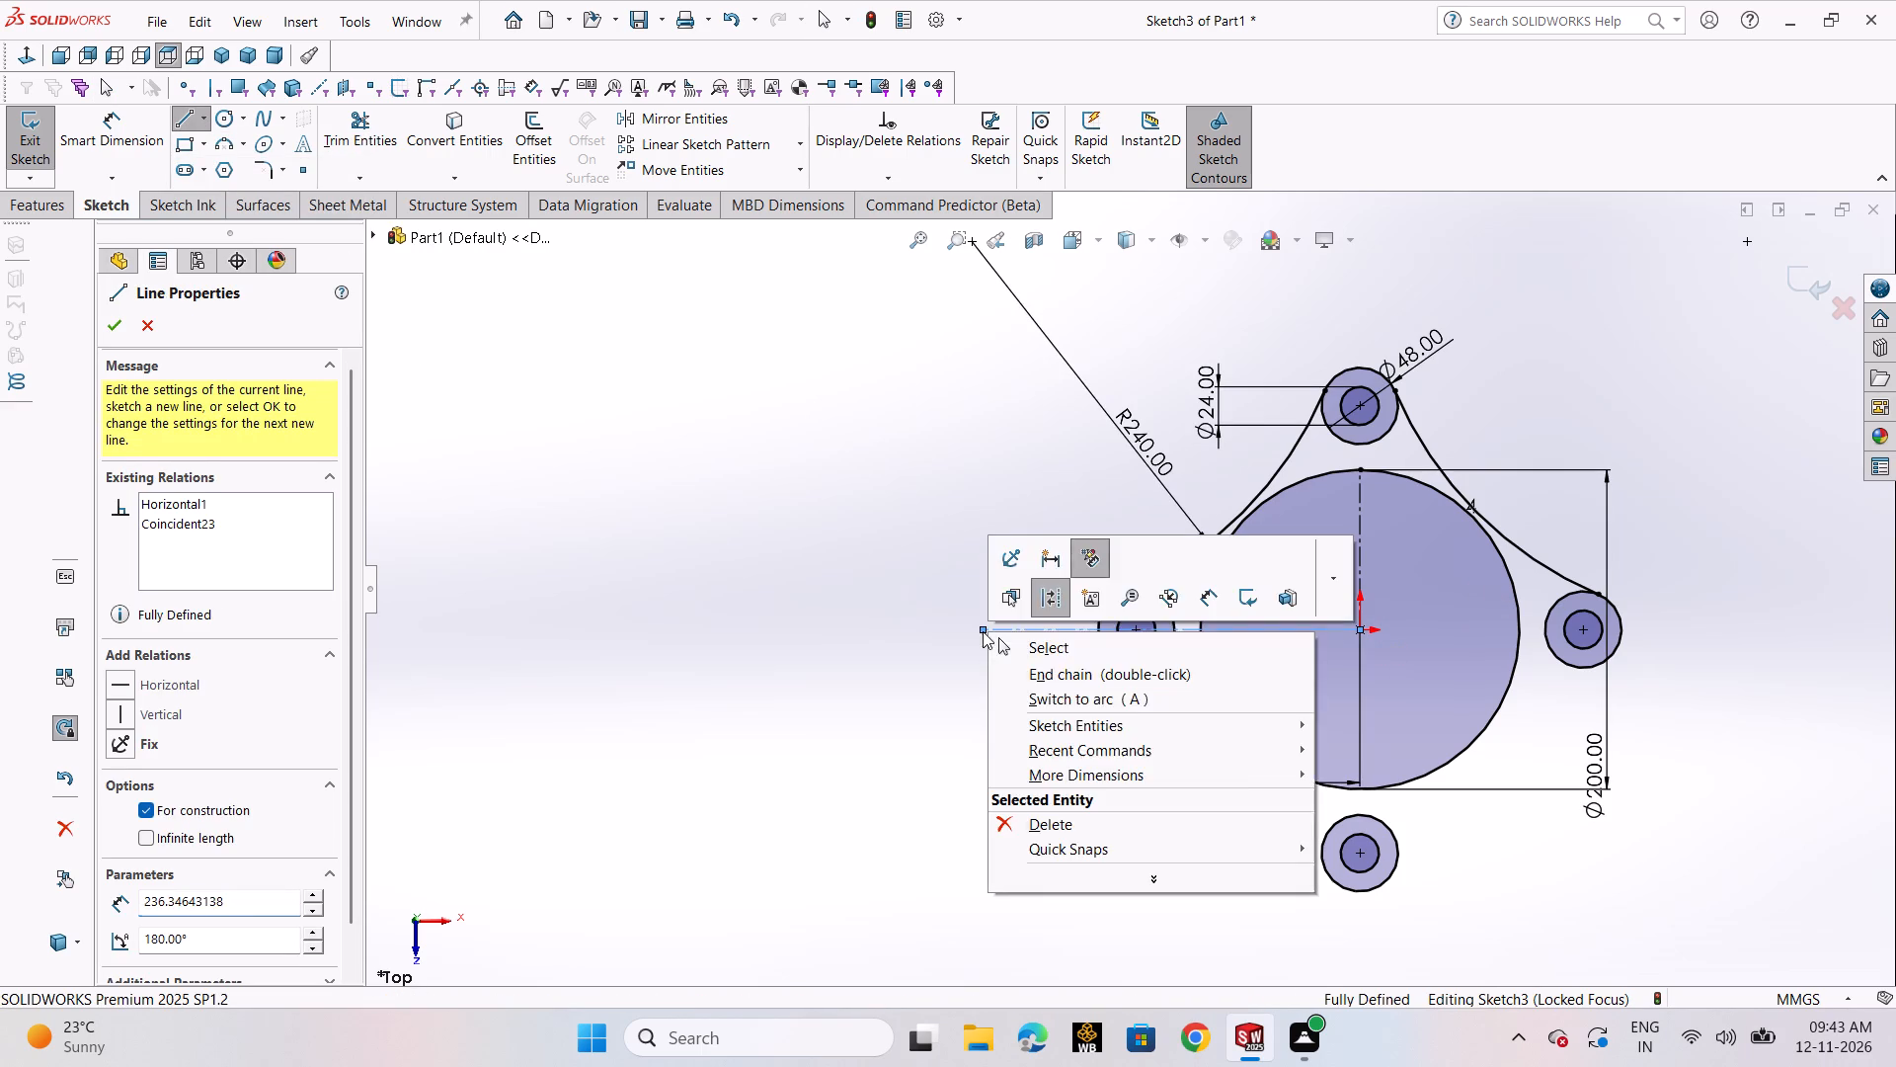
{"action": "left_click", "coordinate": [1007, 640]}
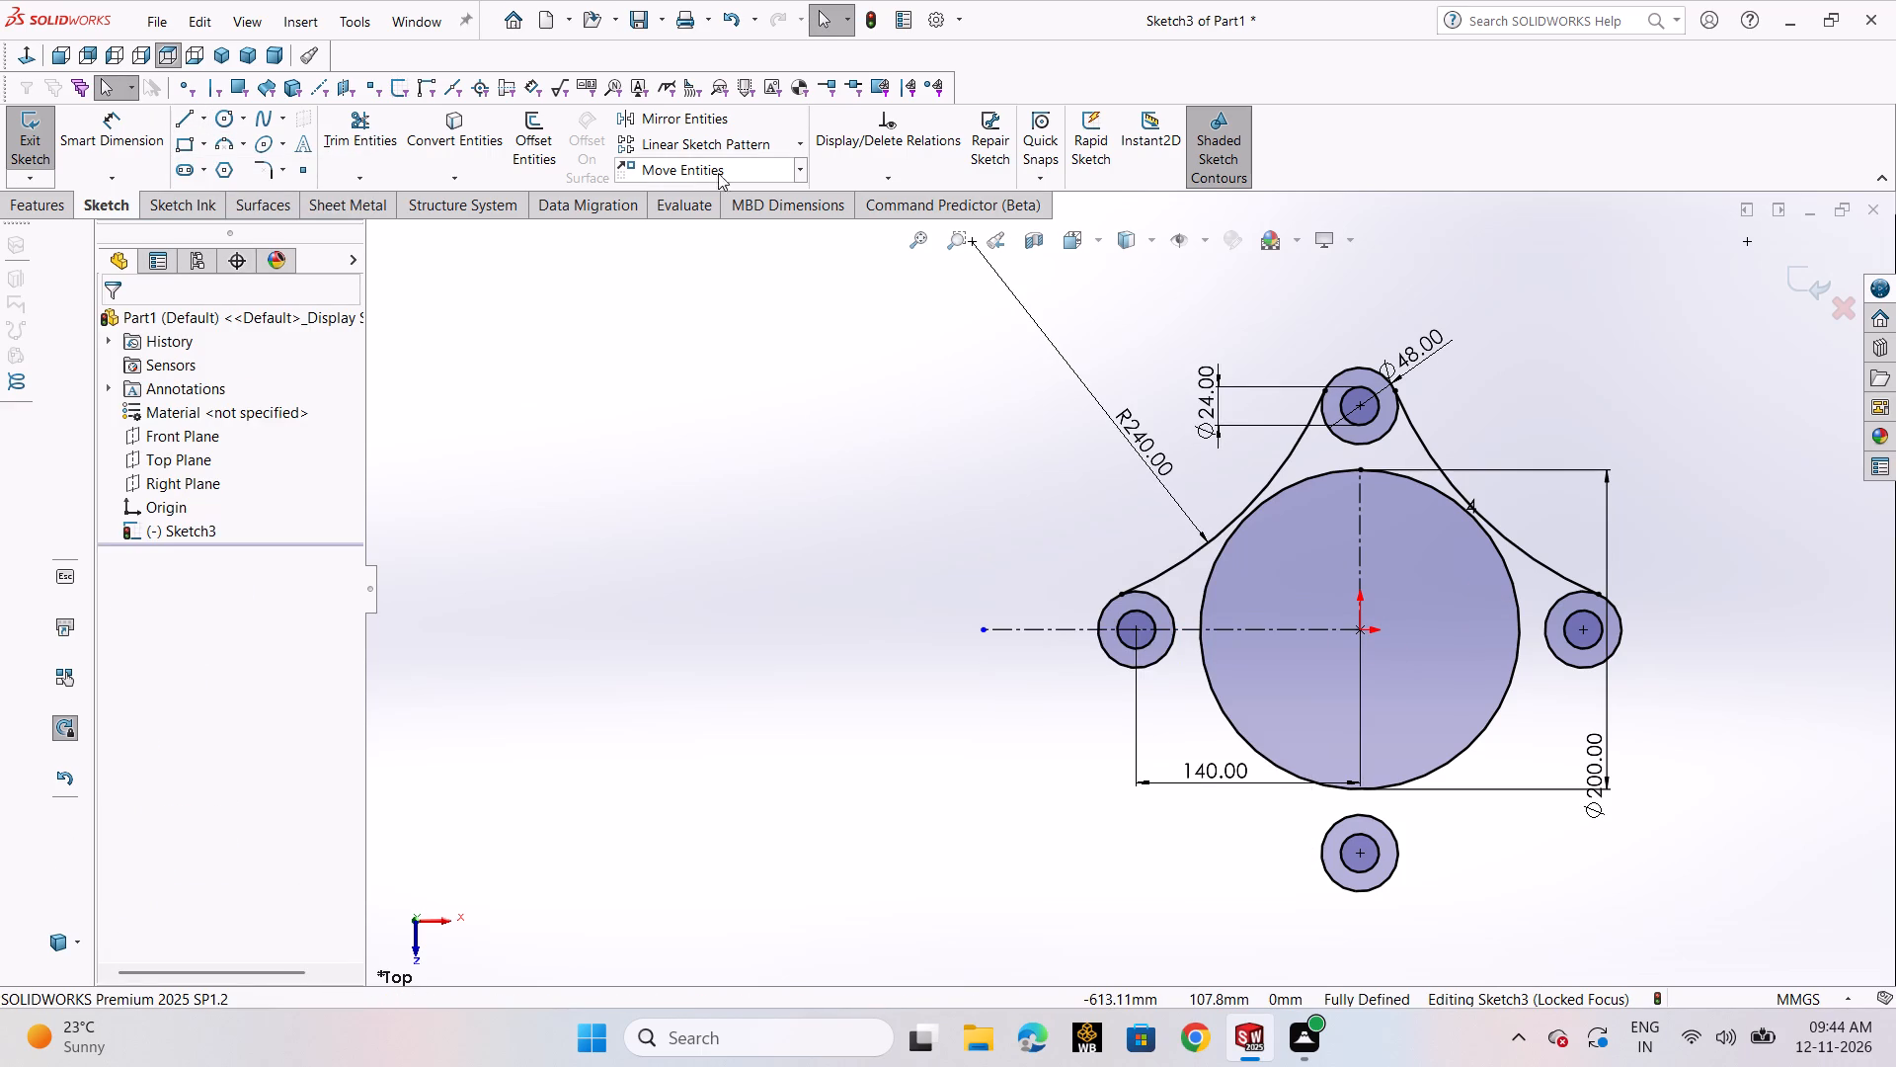
Mirror the two upper connecting arcs about the horizontal centerline to connect the lower circle pair.
{"action": "left_click", "coordinate": [654, 116]}
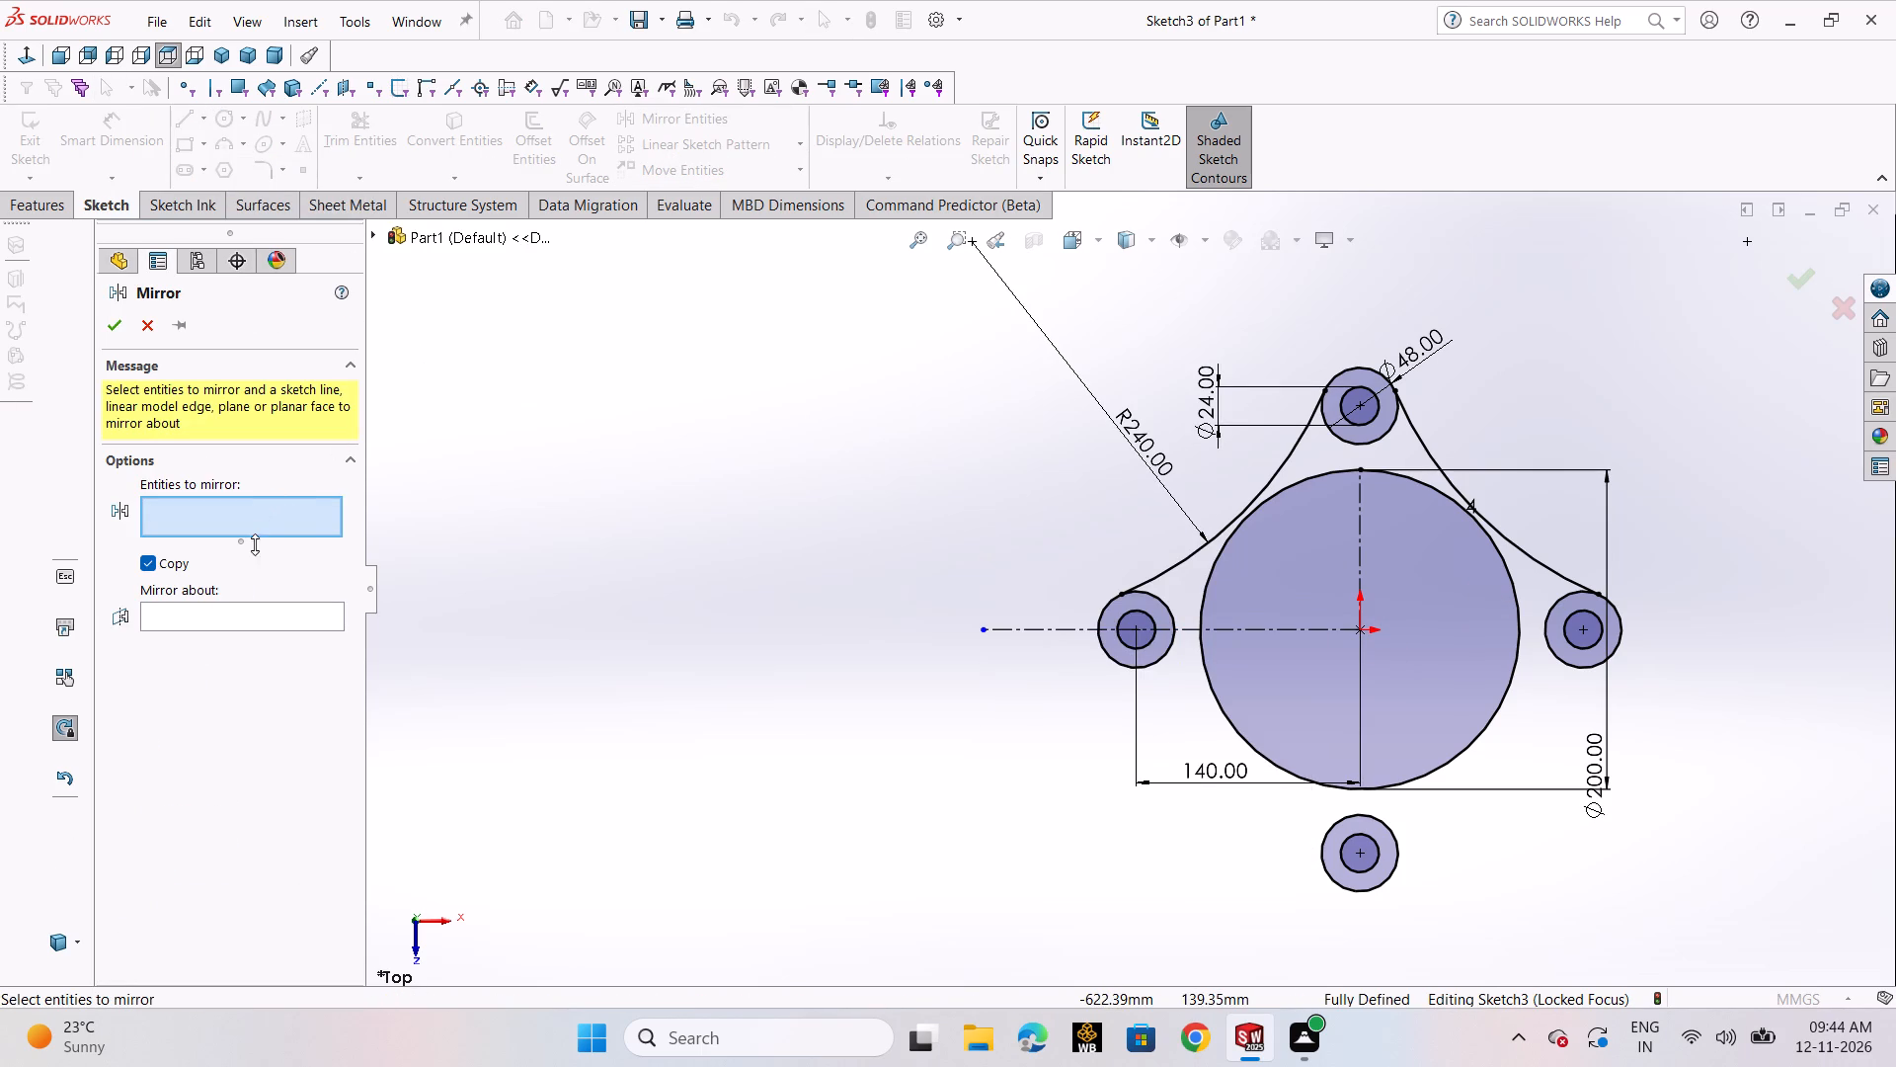
{"action": "left_click", "coordinate": [1252, 500]}
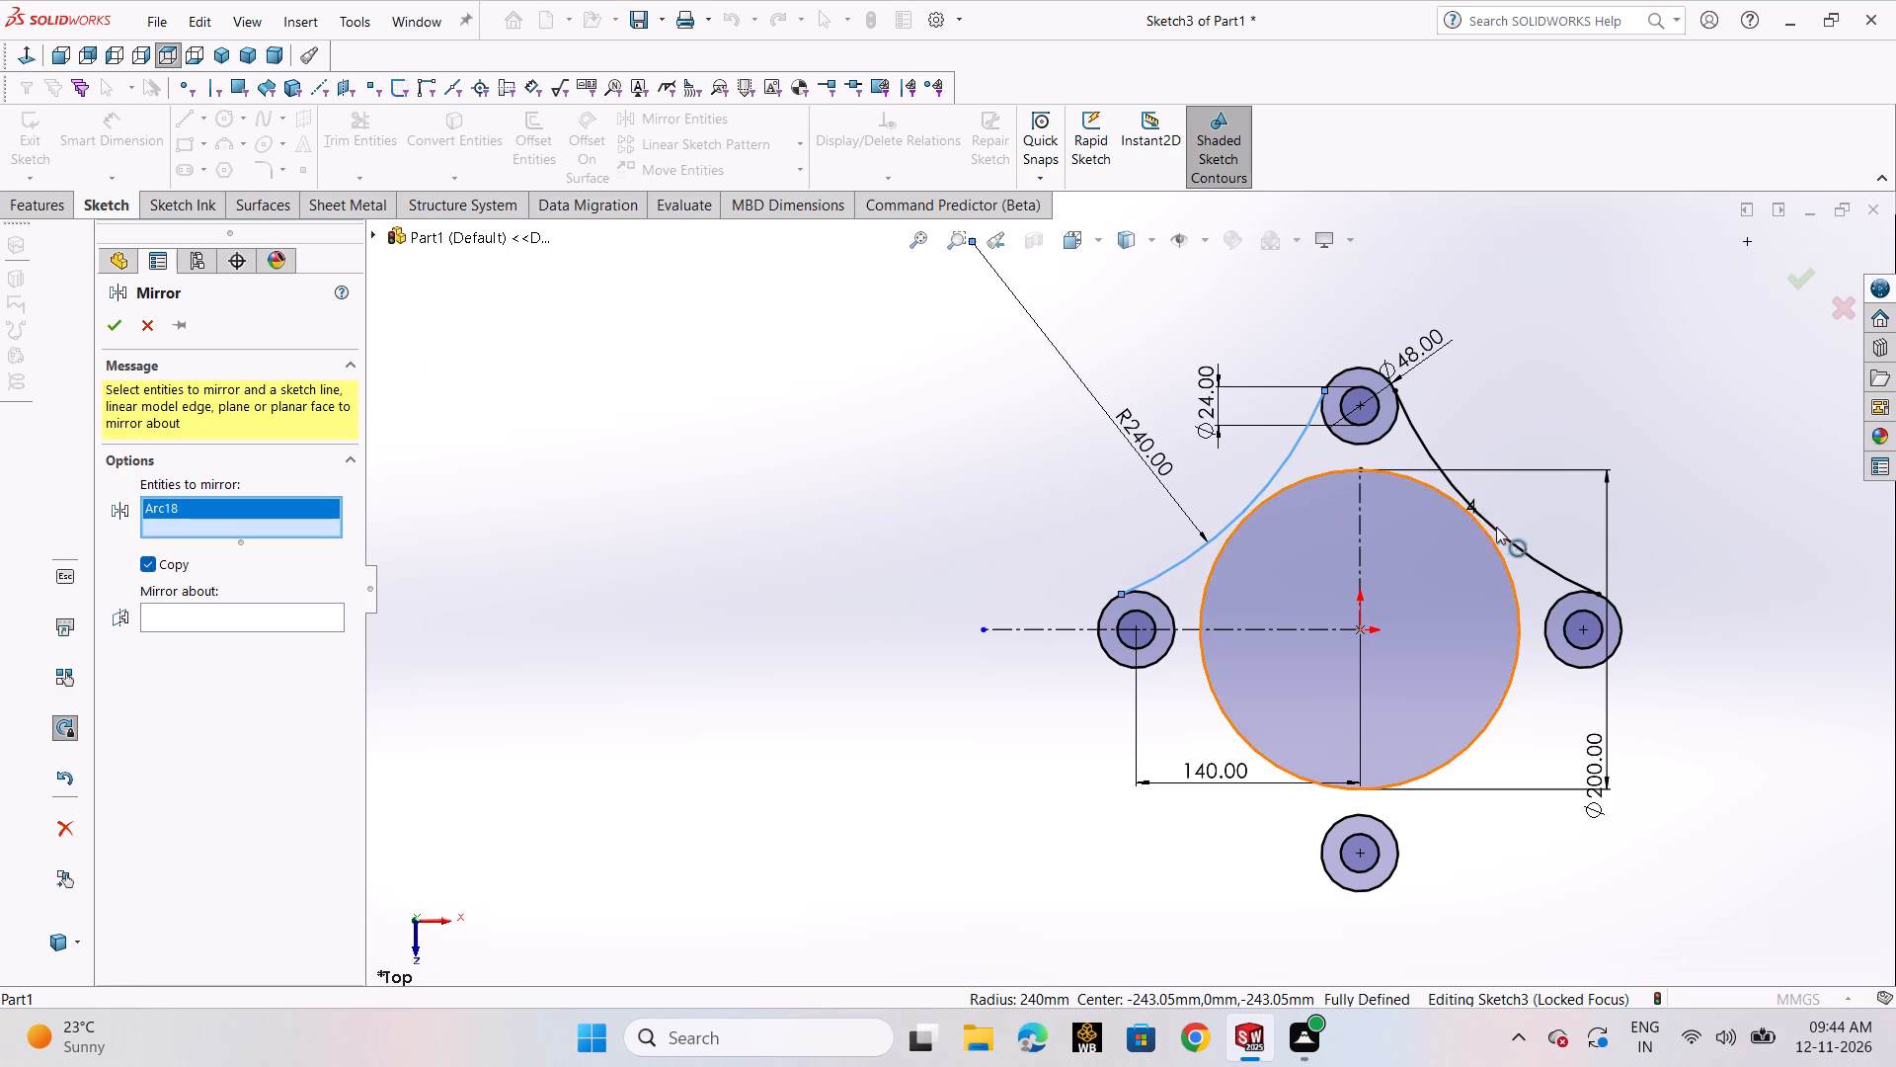
{"action": "left_click", "coordinate": [1496, 527]}
{"action": "left_click", "coordinate": [314, 636]}
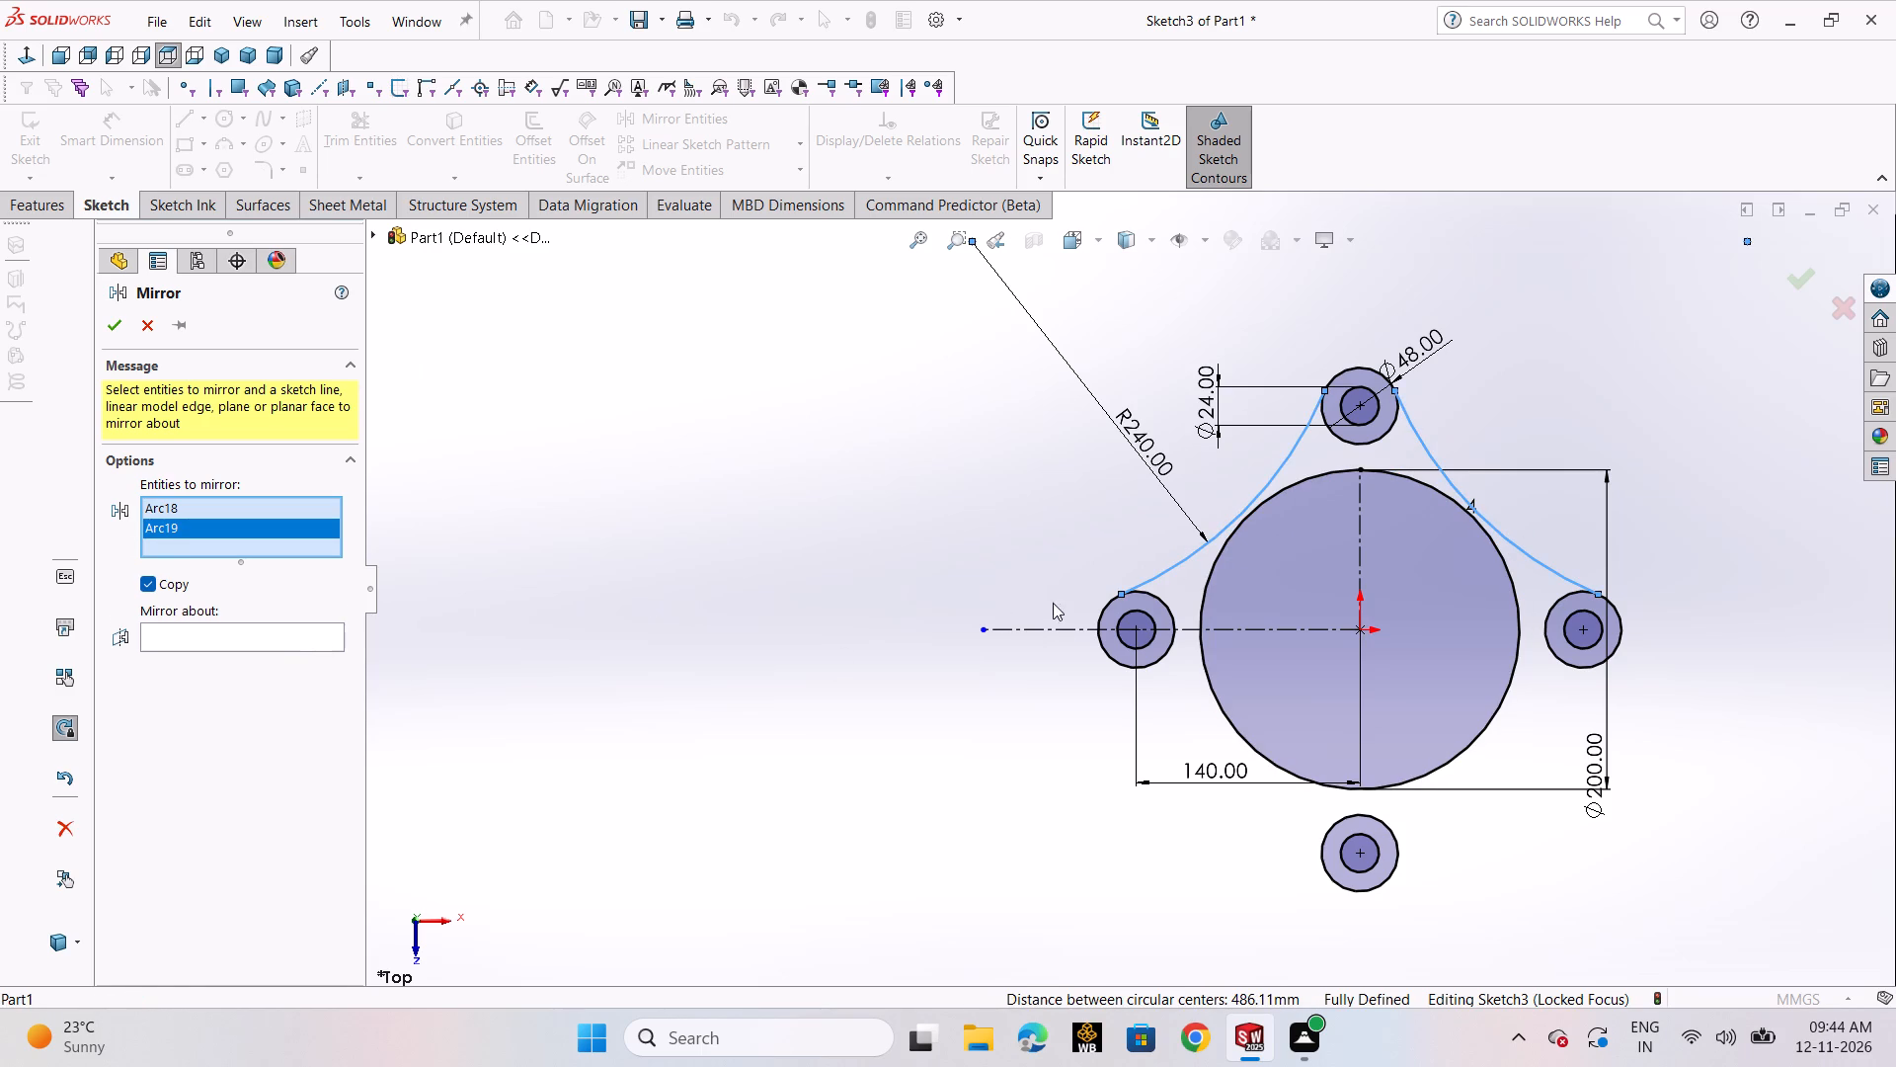
{"action": "left_click", "coordinate": [1054, 630]}
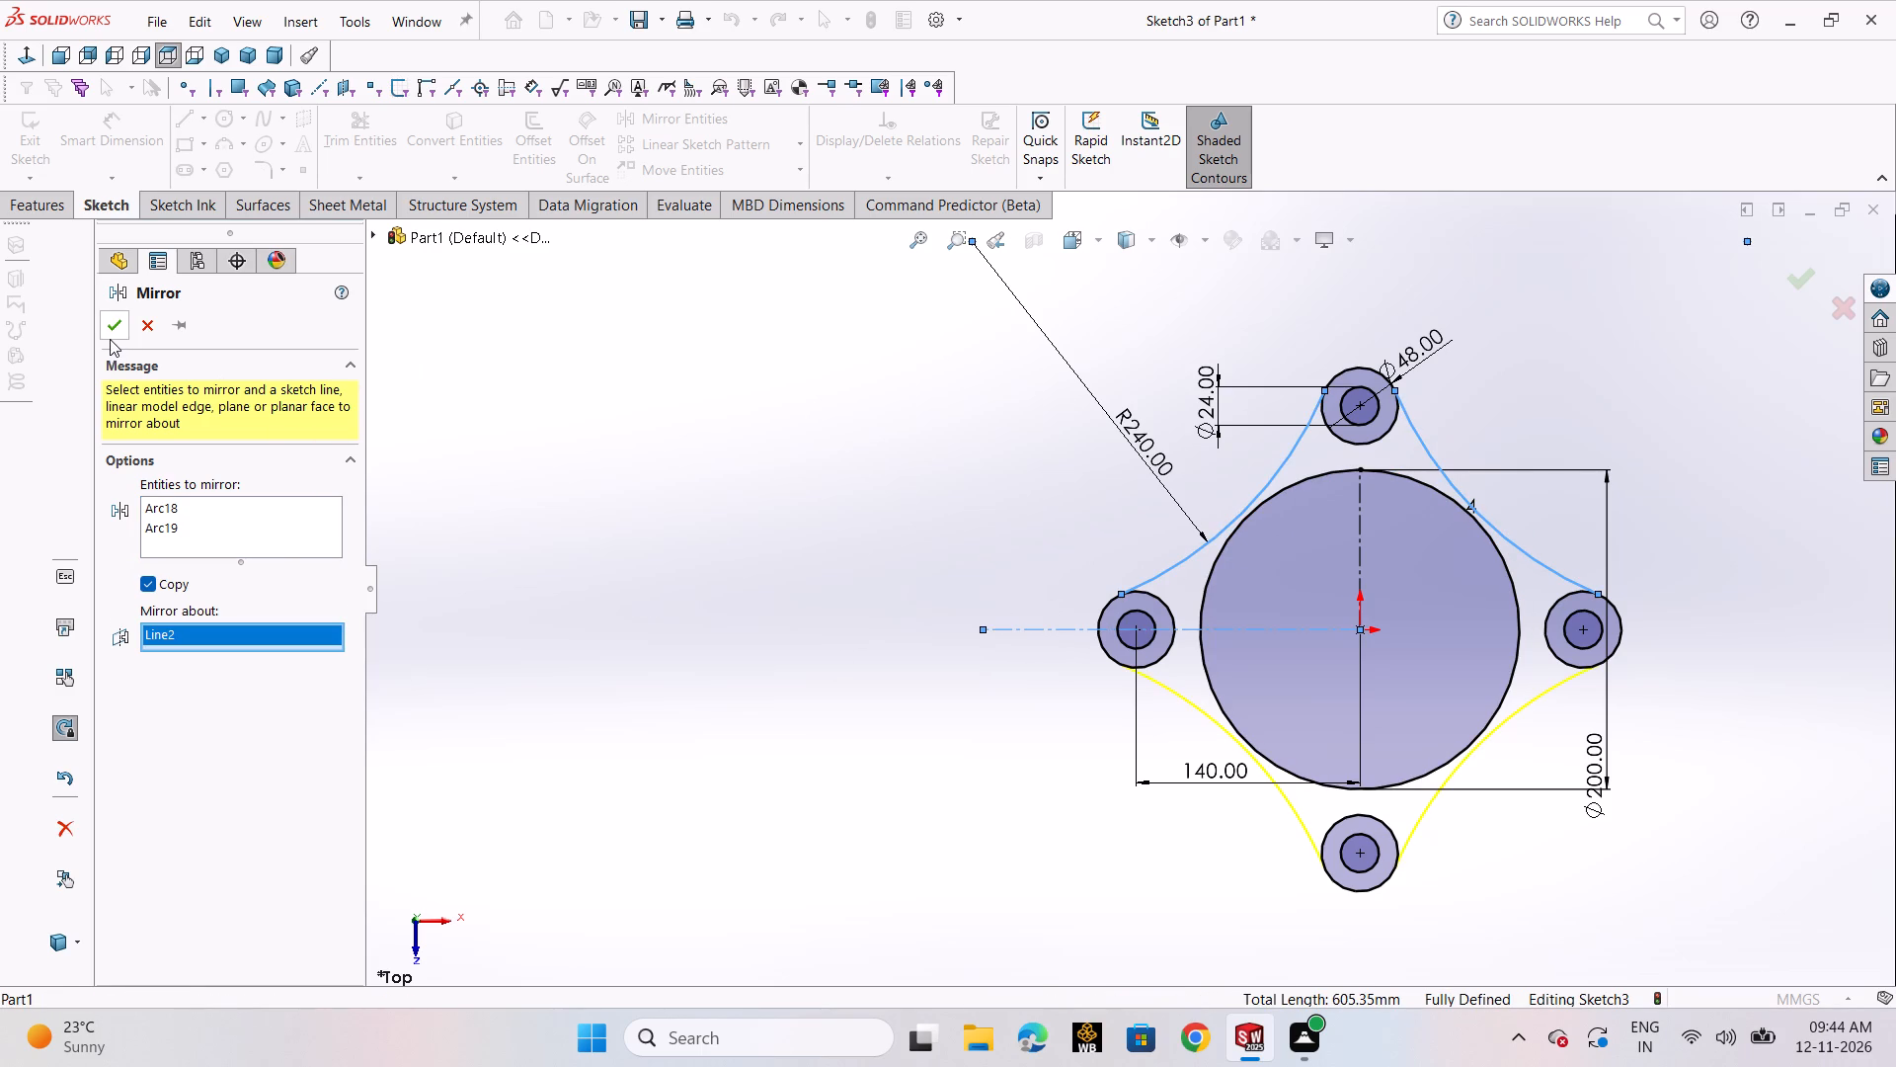
{"action": "left_click", "coordinate": [110, 339]}
{"action": "left_click", "coordinate": [740, 476]}
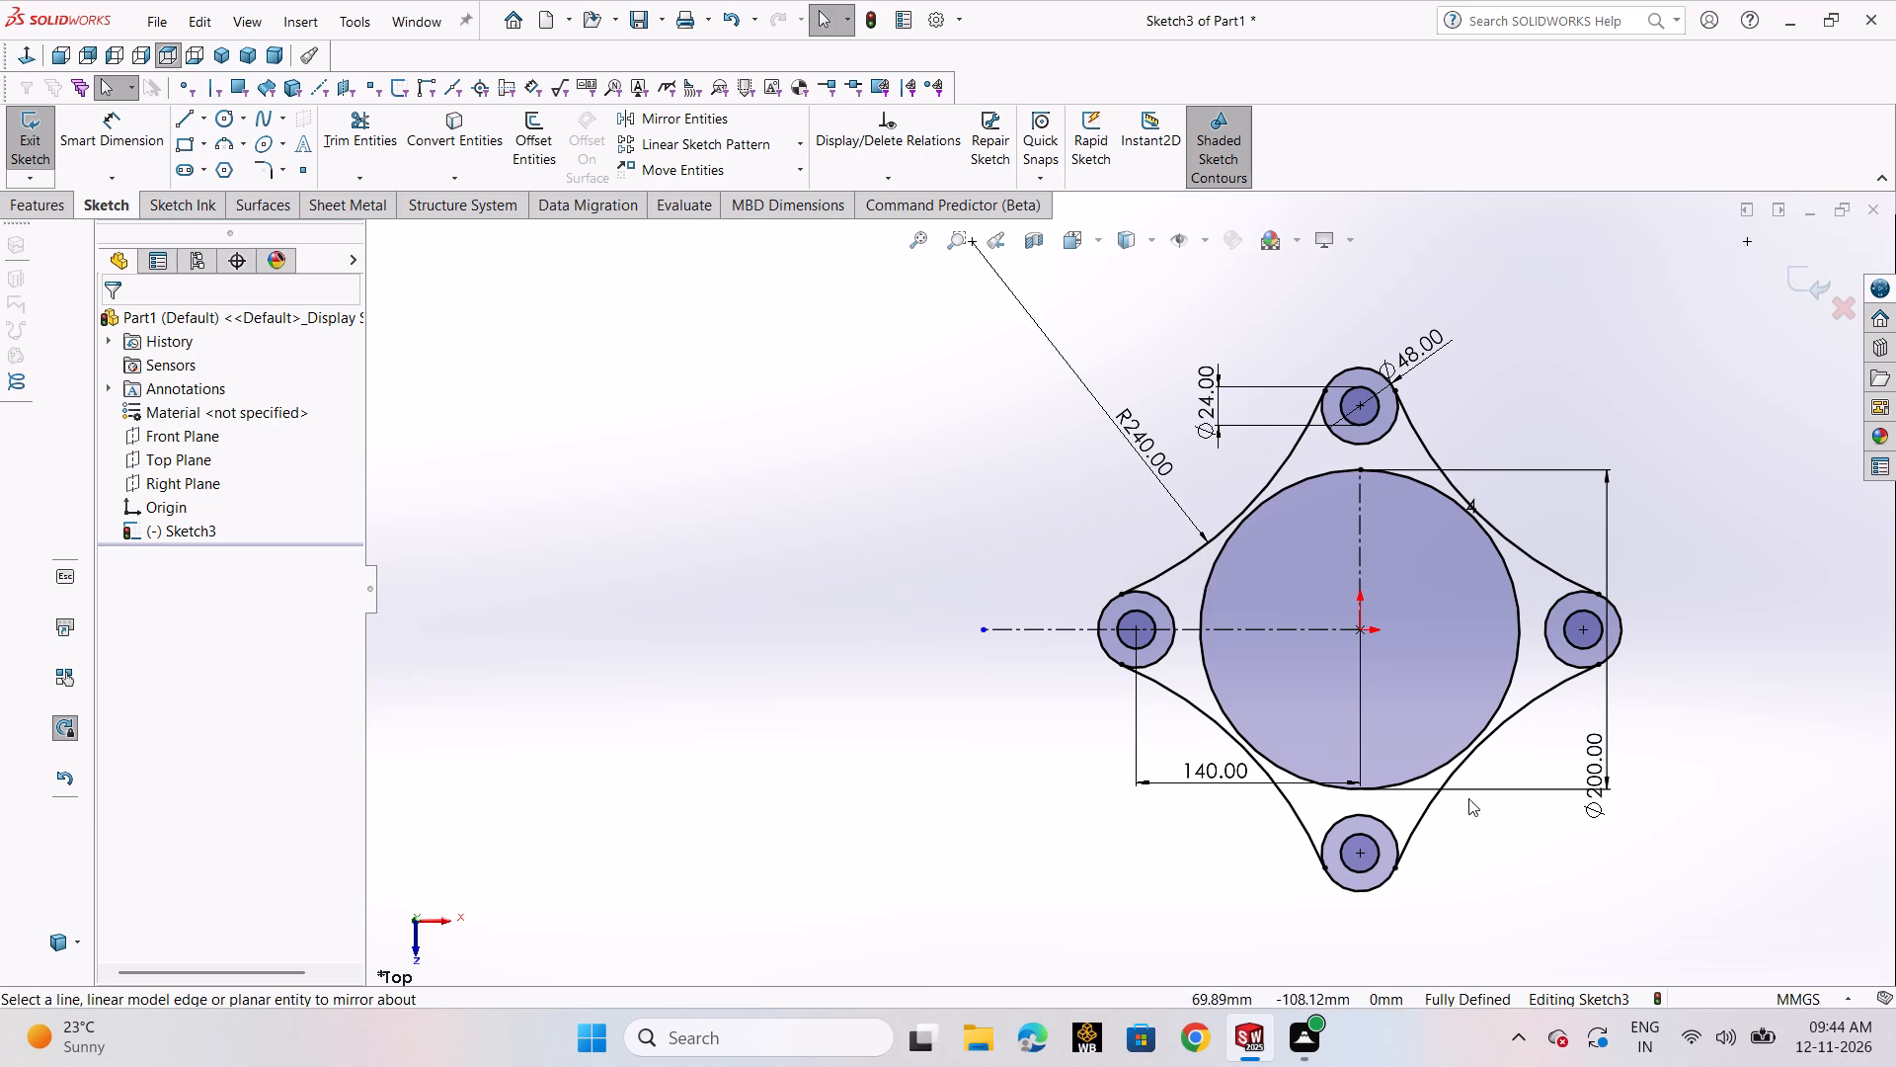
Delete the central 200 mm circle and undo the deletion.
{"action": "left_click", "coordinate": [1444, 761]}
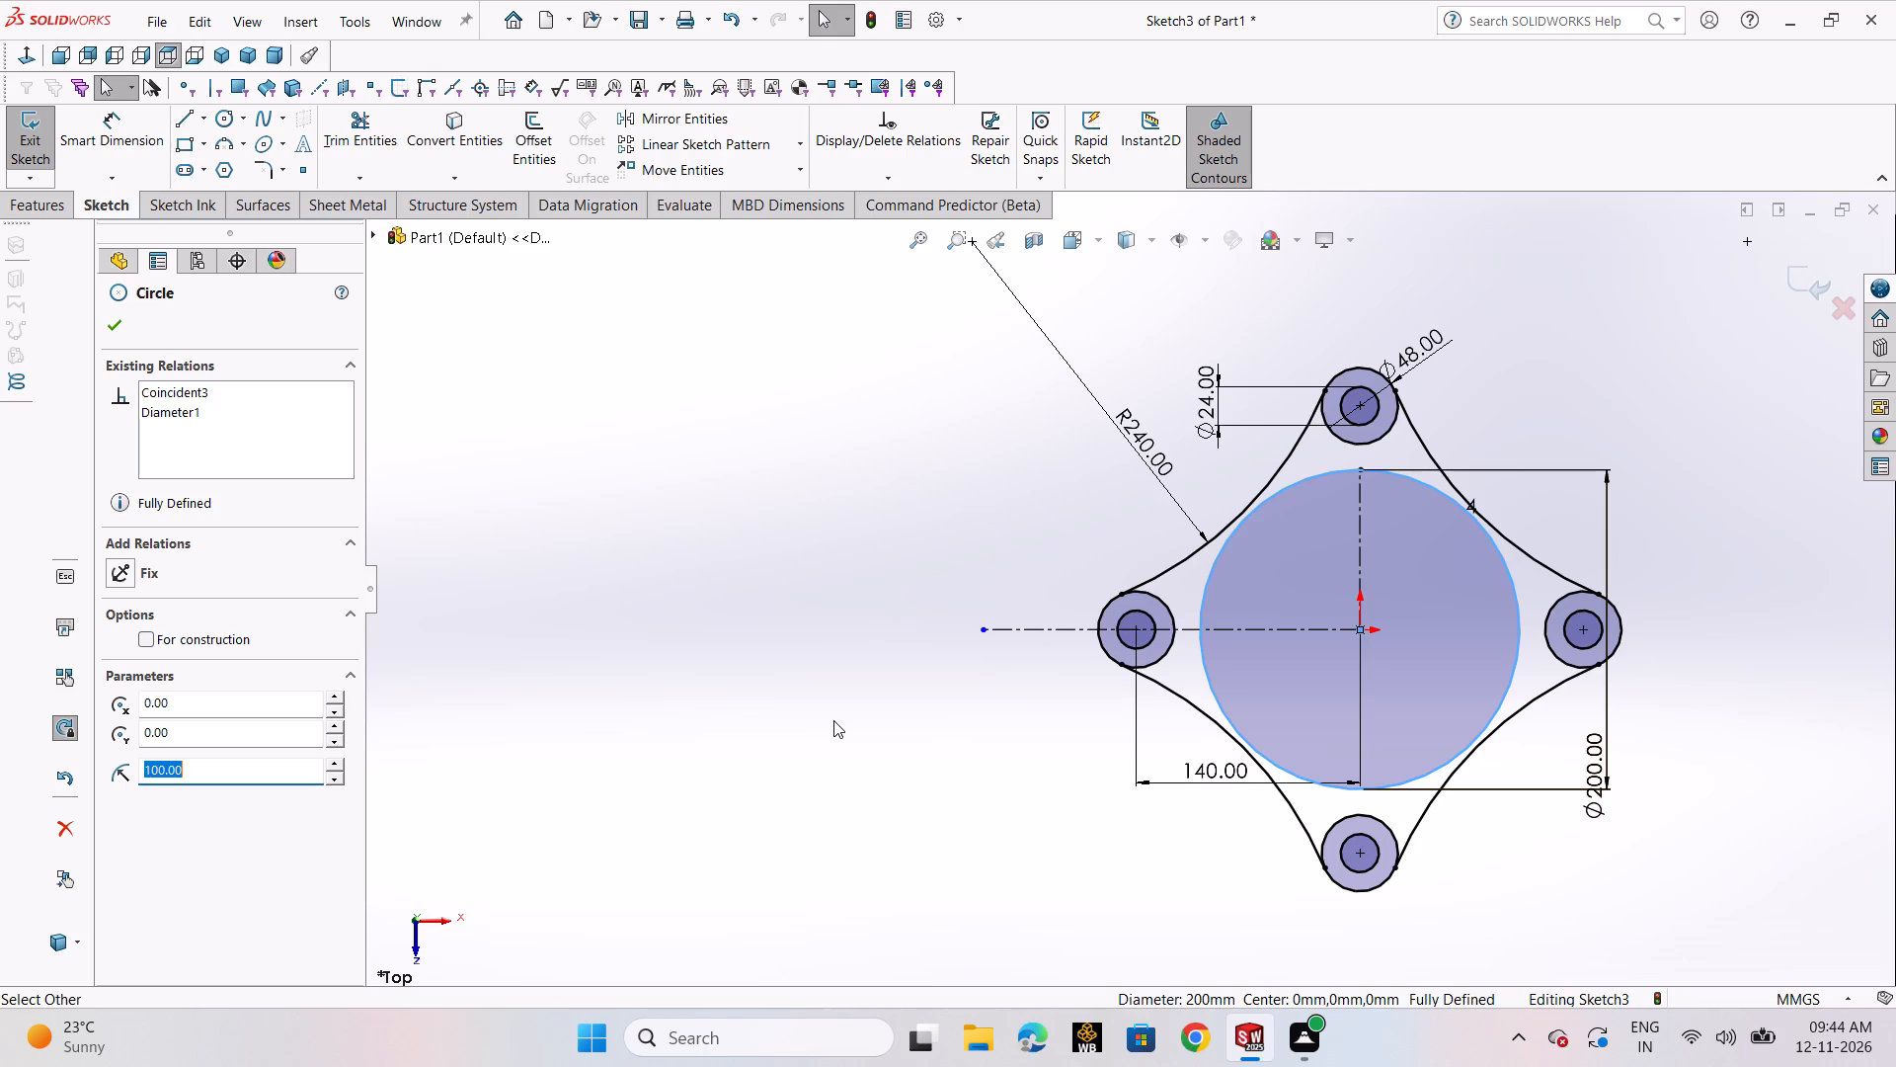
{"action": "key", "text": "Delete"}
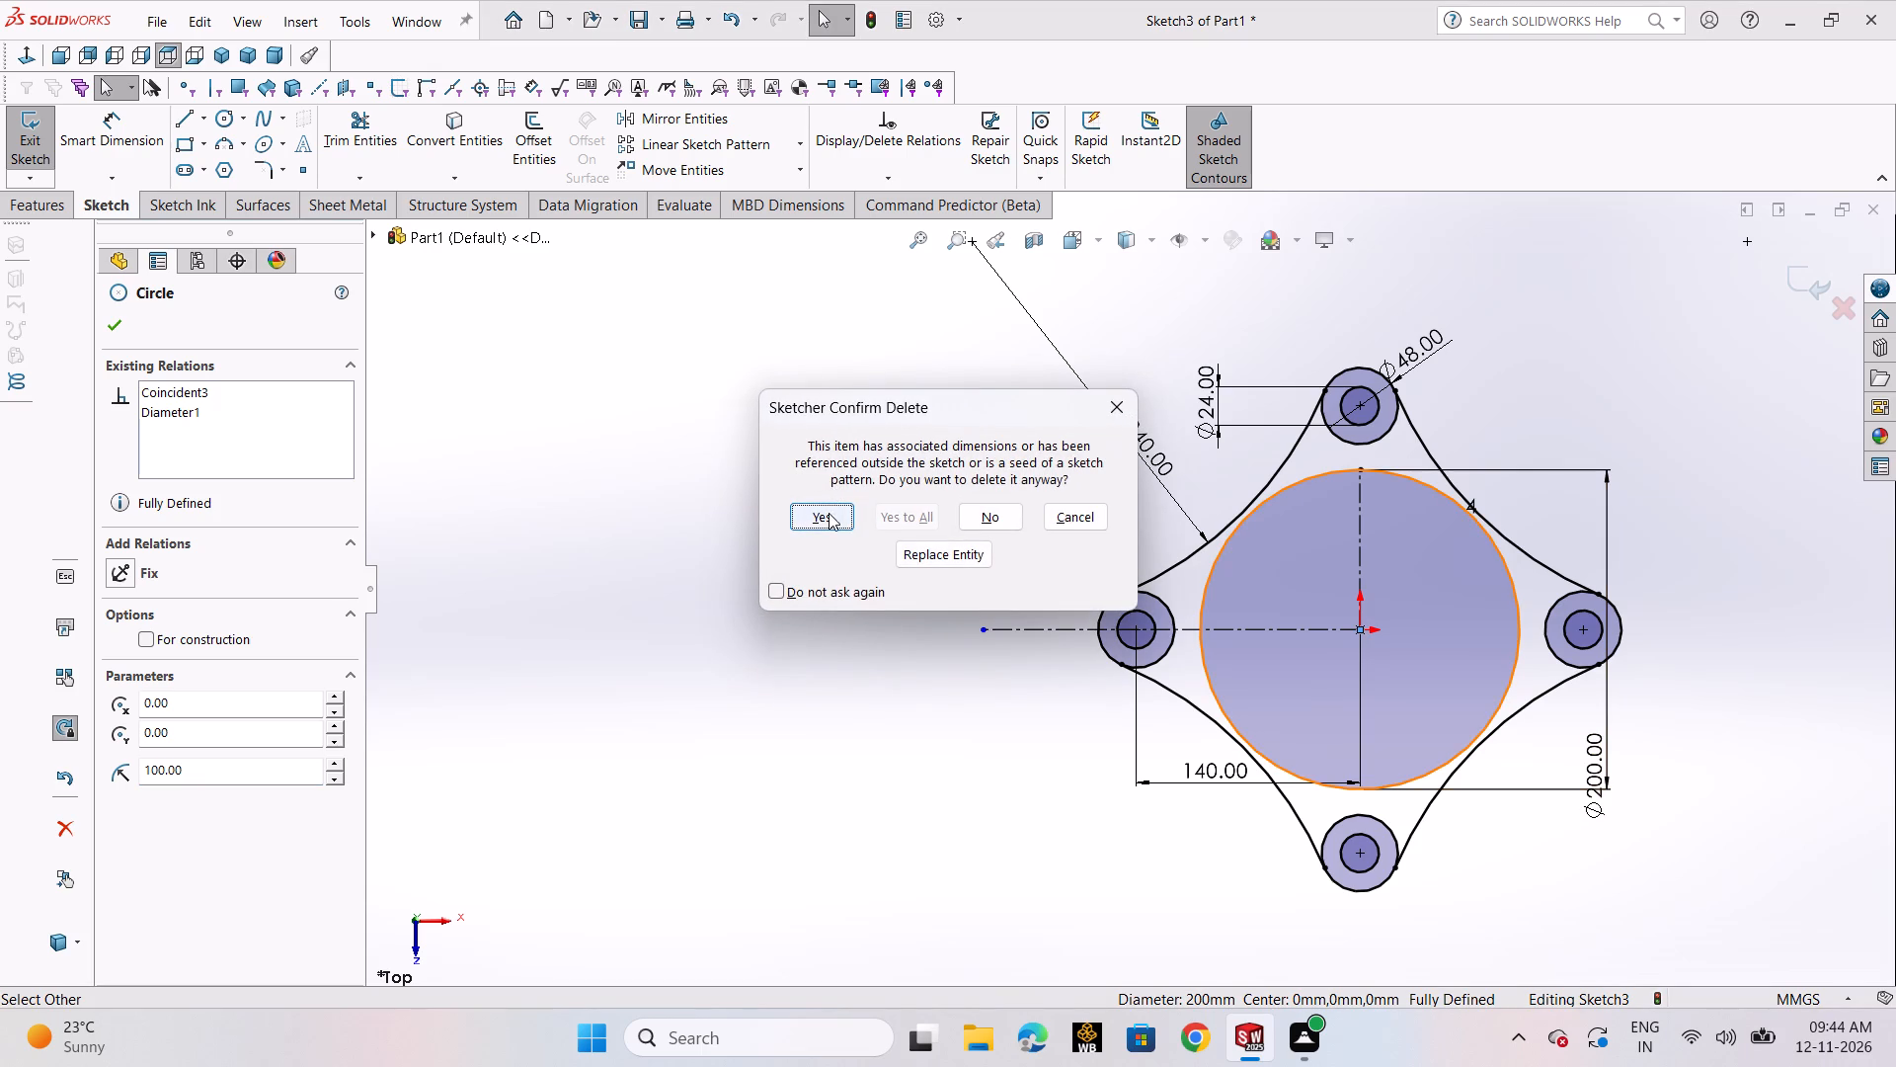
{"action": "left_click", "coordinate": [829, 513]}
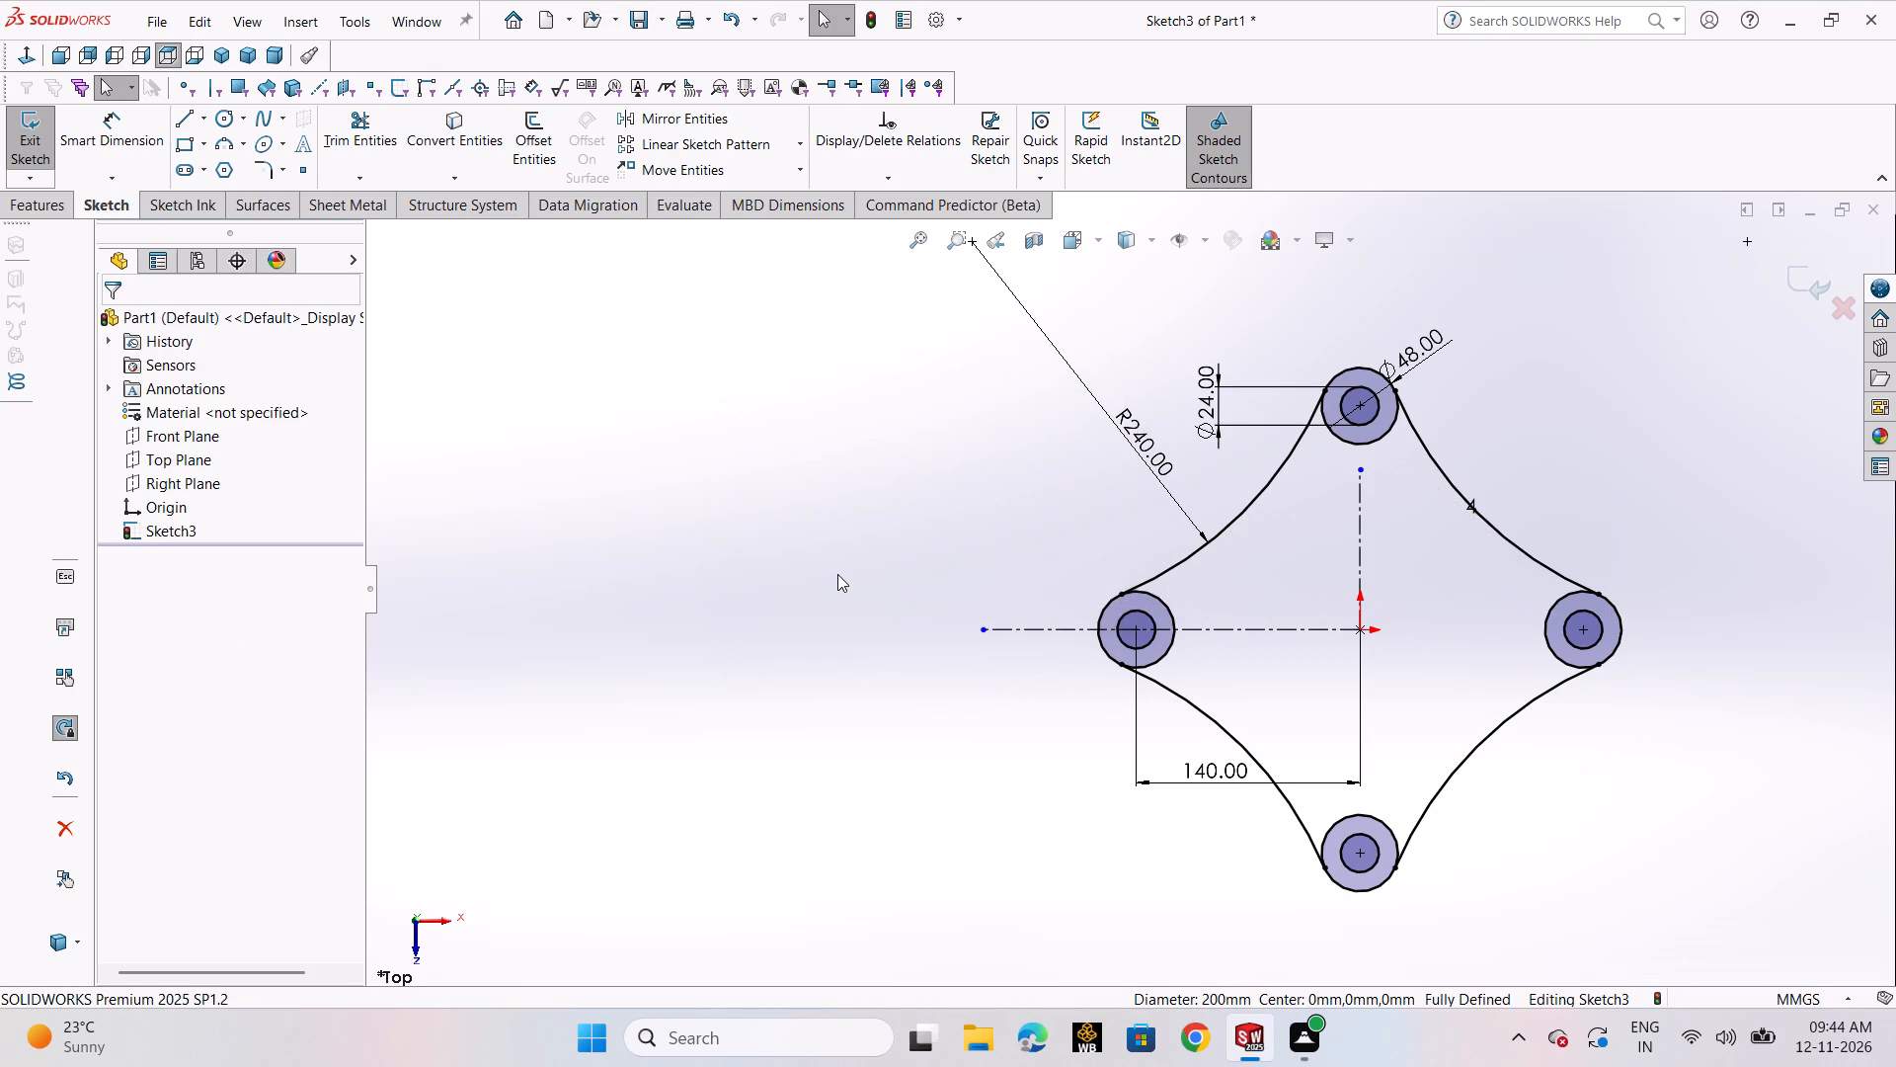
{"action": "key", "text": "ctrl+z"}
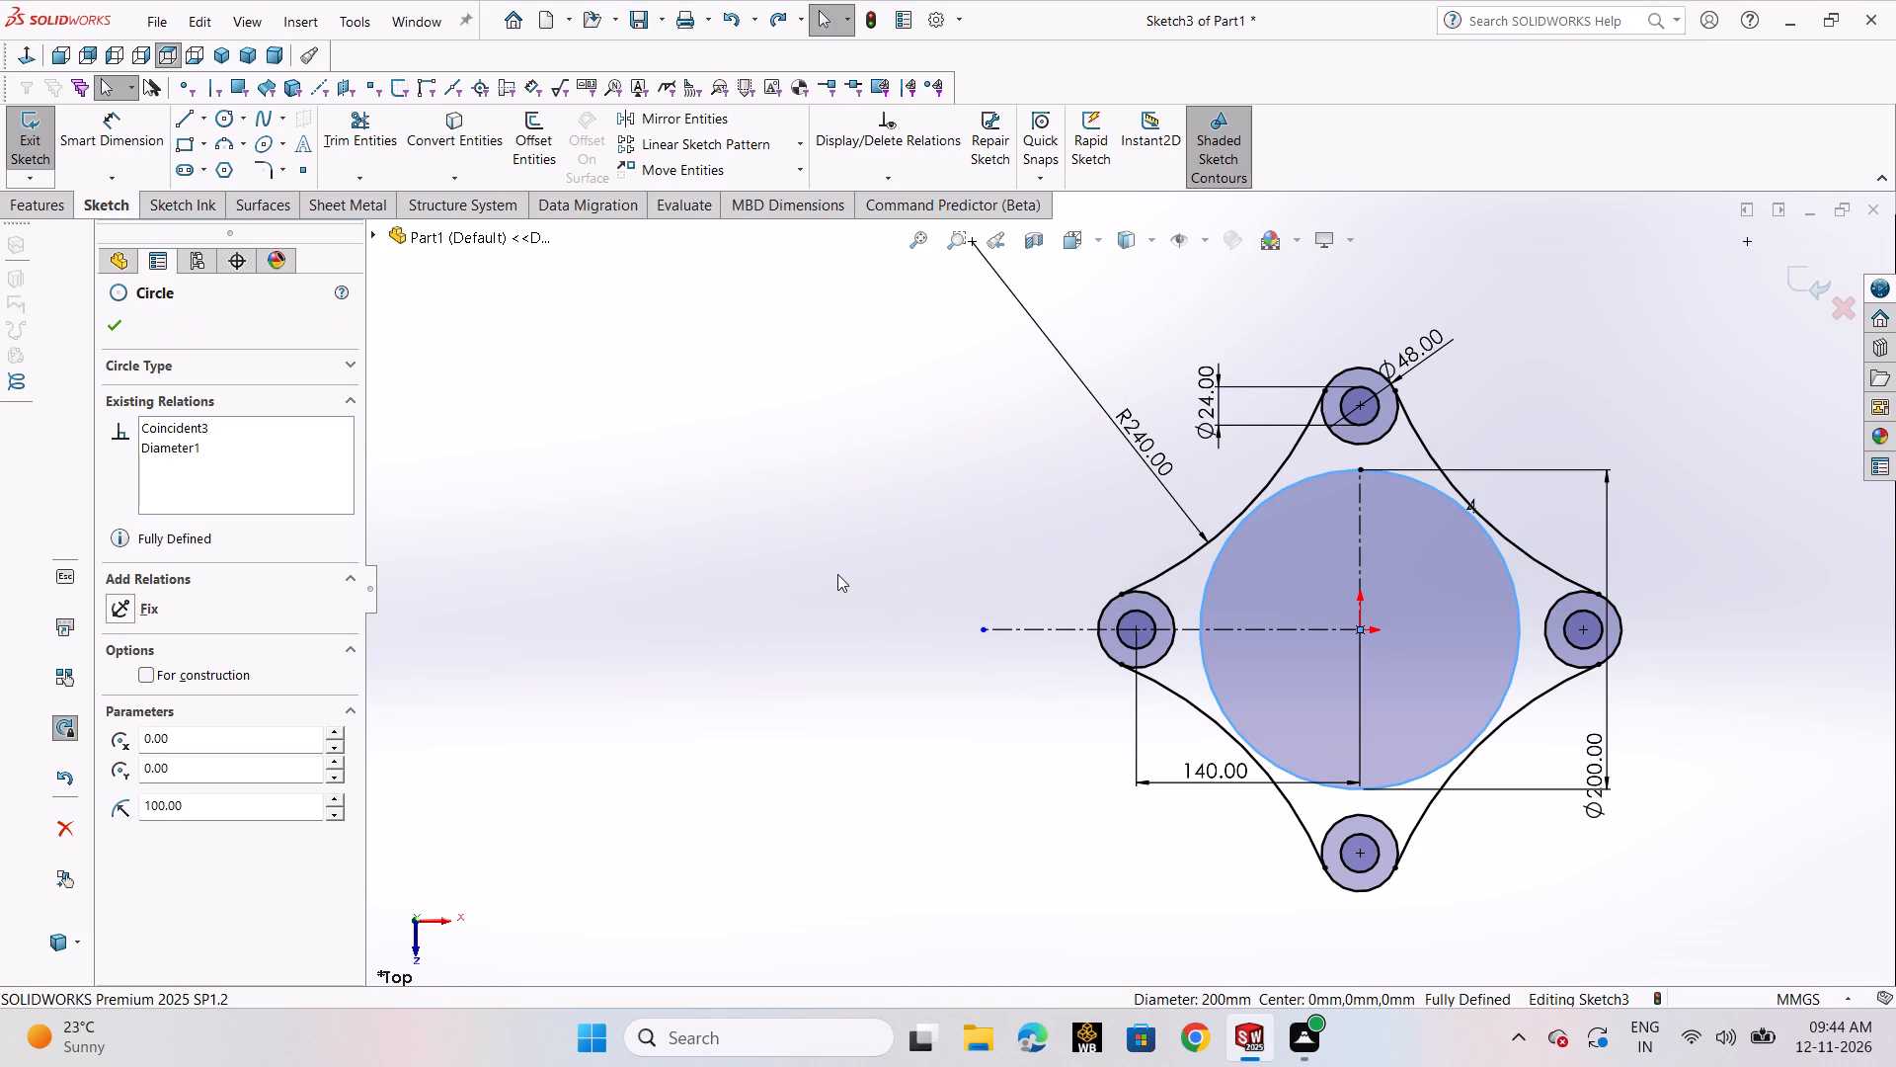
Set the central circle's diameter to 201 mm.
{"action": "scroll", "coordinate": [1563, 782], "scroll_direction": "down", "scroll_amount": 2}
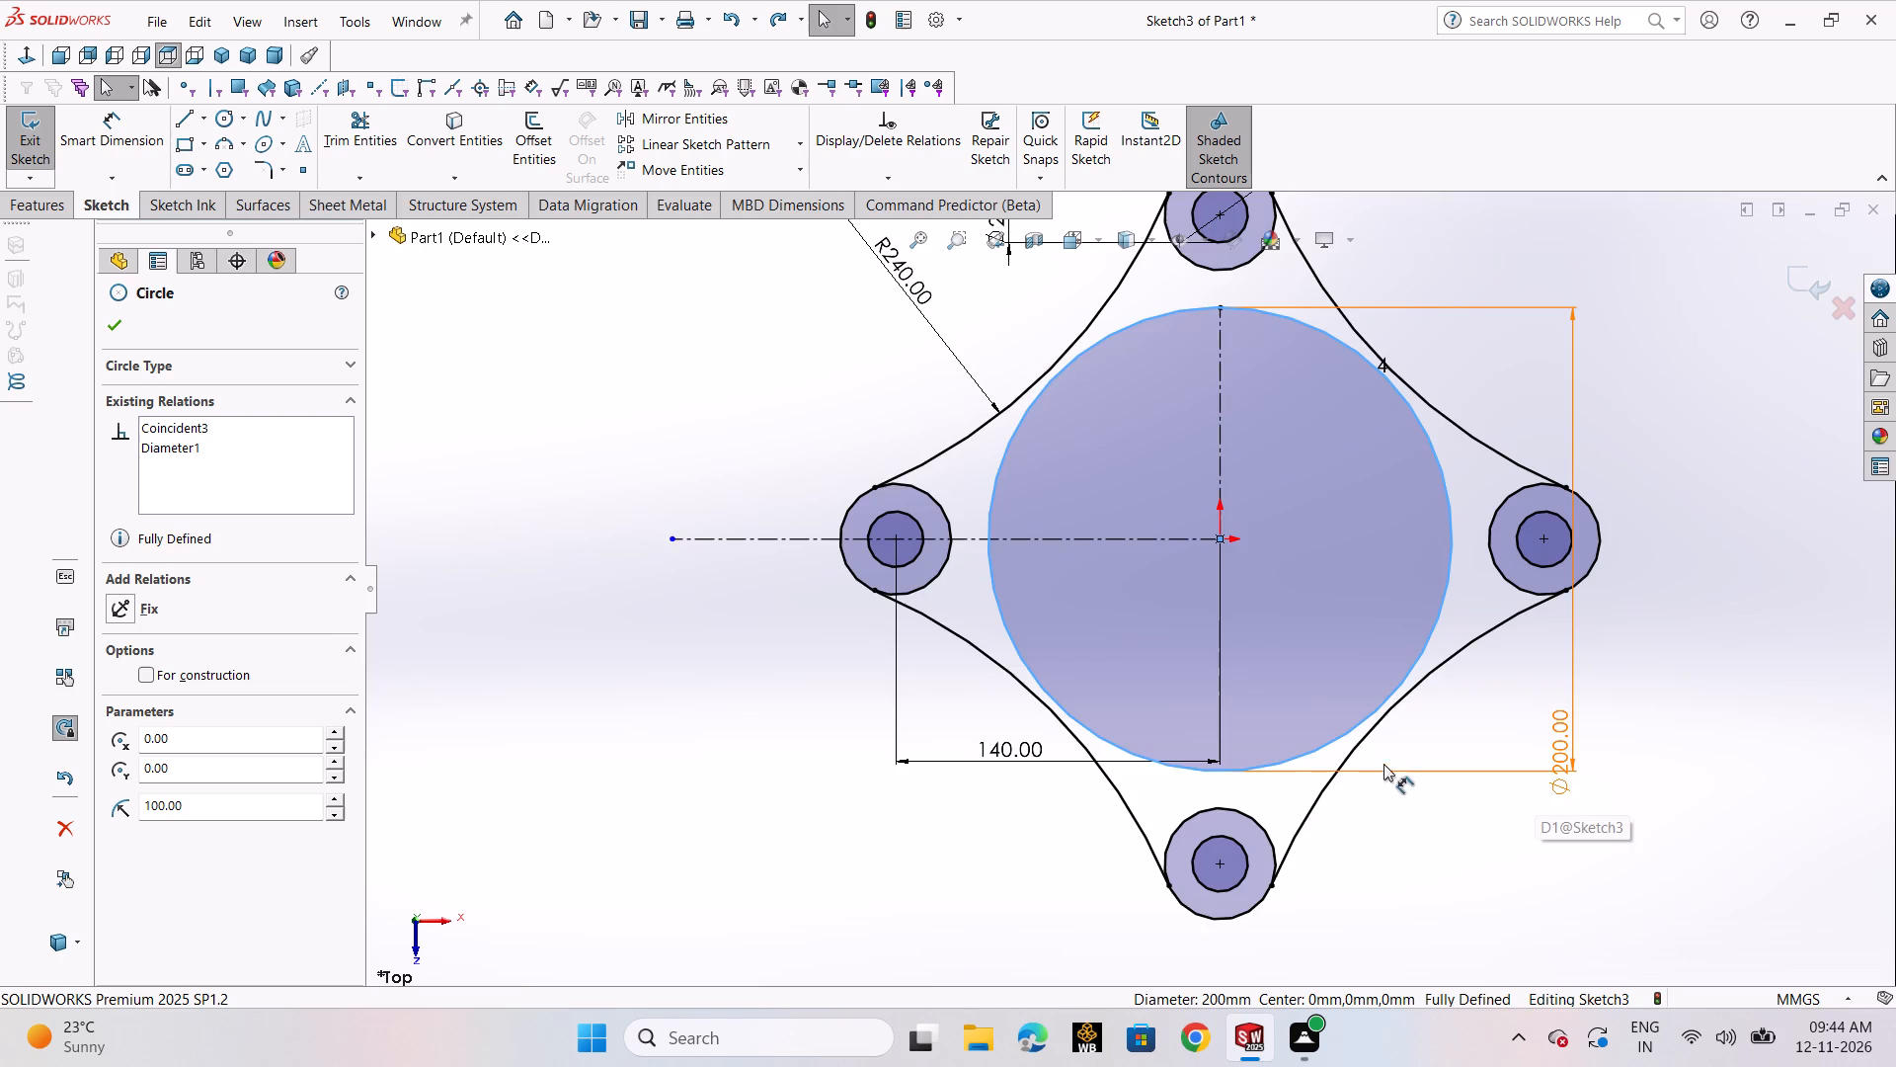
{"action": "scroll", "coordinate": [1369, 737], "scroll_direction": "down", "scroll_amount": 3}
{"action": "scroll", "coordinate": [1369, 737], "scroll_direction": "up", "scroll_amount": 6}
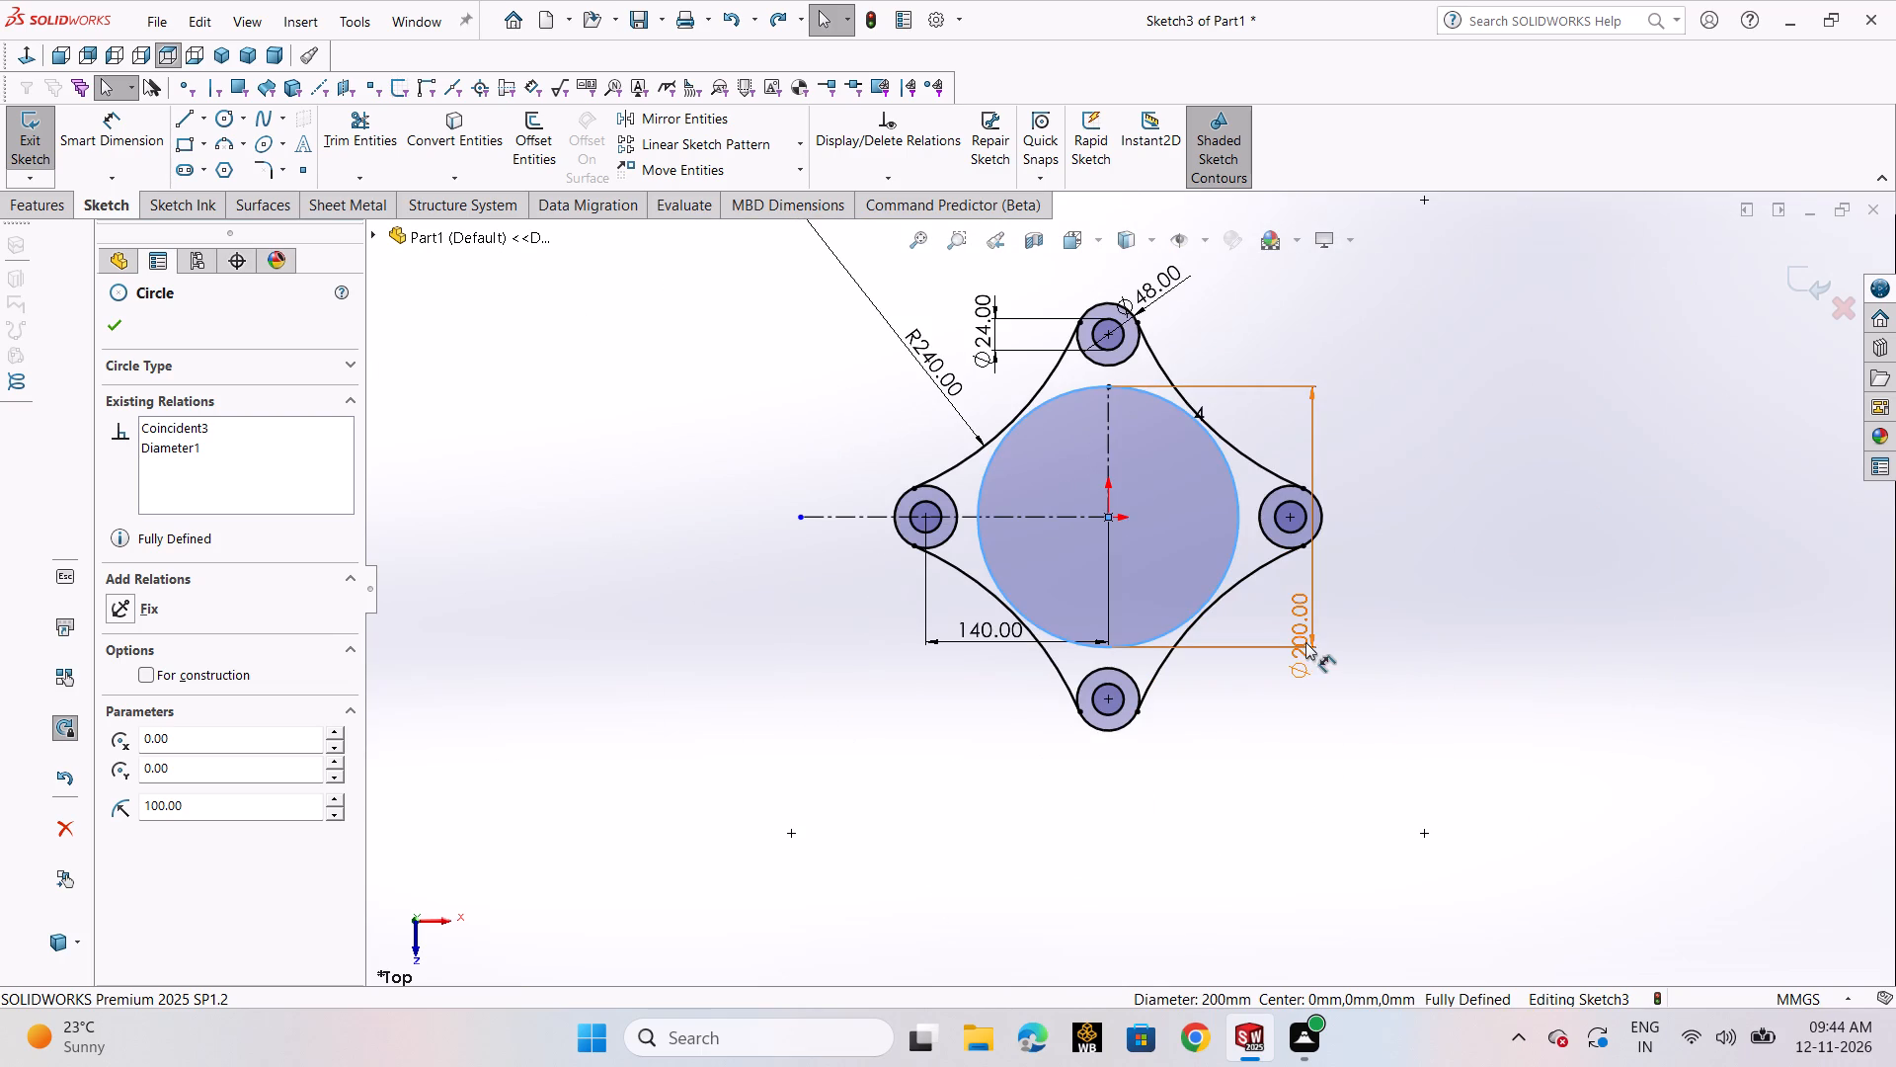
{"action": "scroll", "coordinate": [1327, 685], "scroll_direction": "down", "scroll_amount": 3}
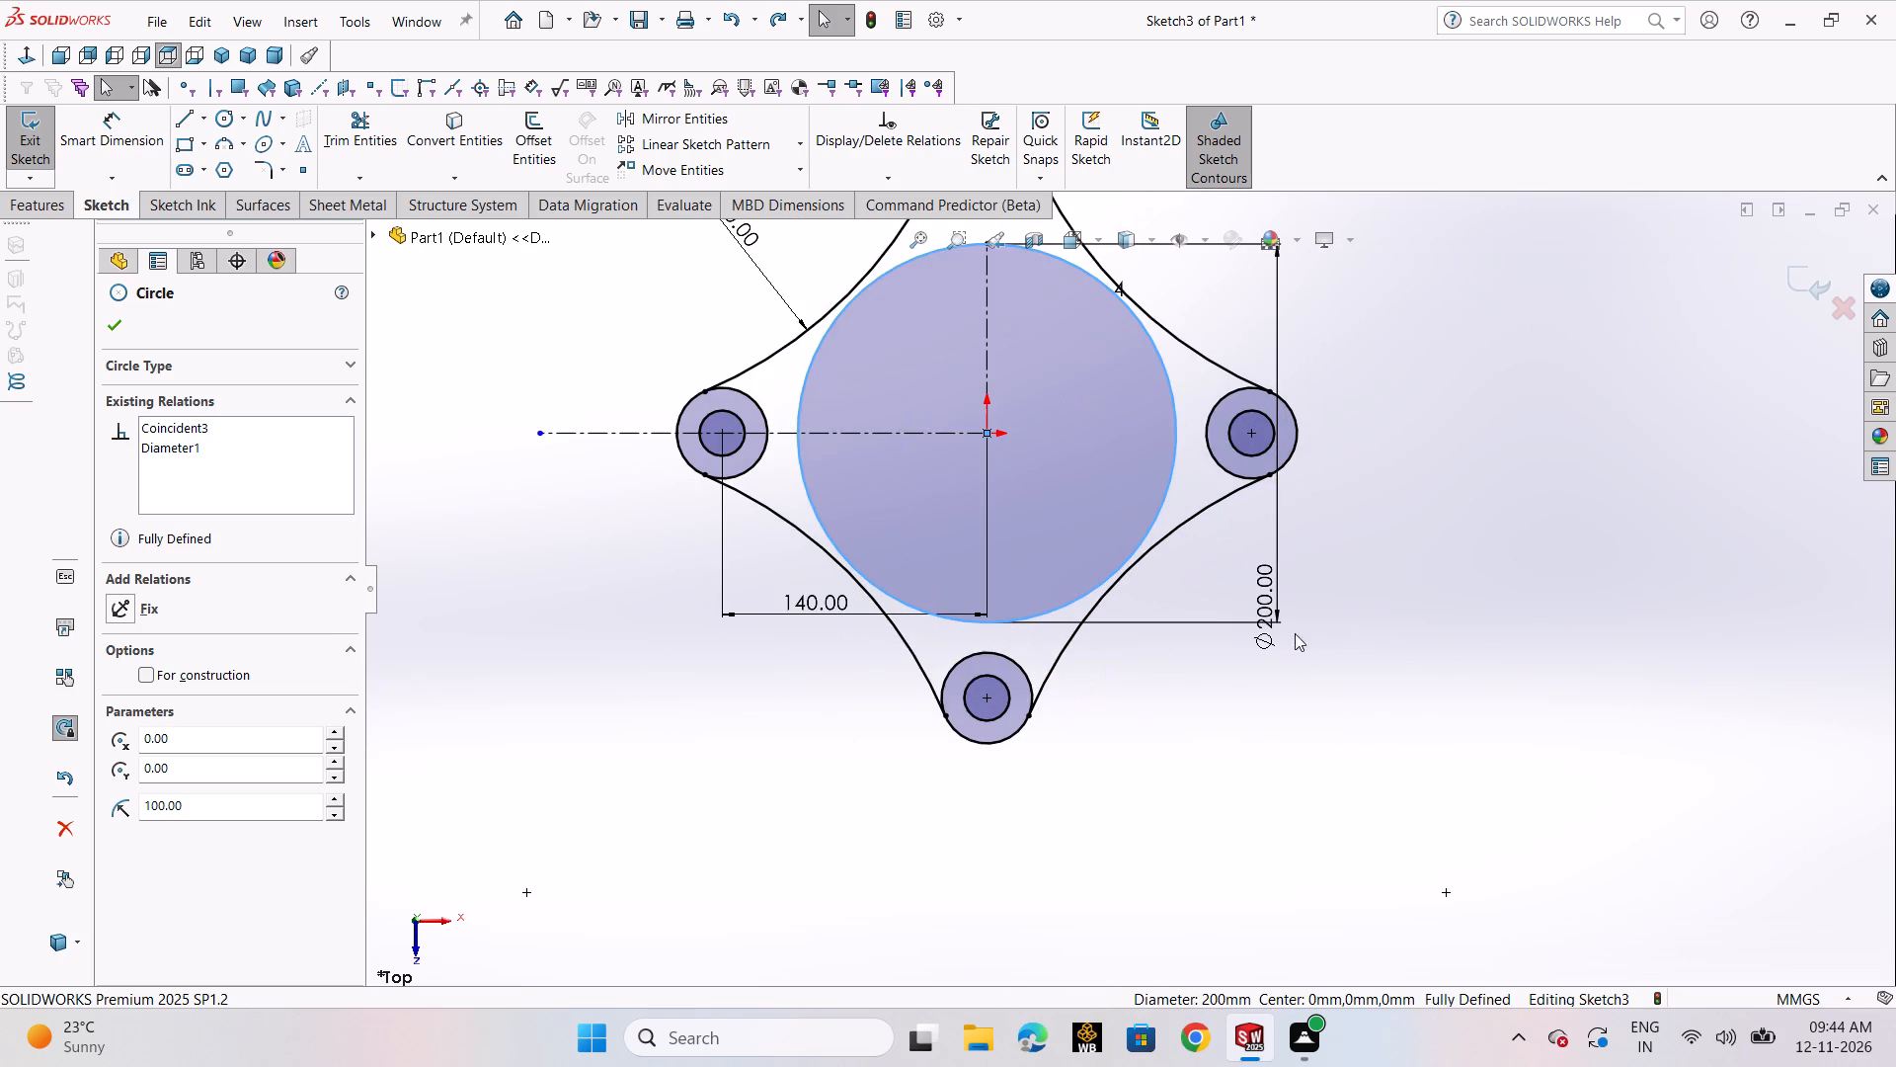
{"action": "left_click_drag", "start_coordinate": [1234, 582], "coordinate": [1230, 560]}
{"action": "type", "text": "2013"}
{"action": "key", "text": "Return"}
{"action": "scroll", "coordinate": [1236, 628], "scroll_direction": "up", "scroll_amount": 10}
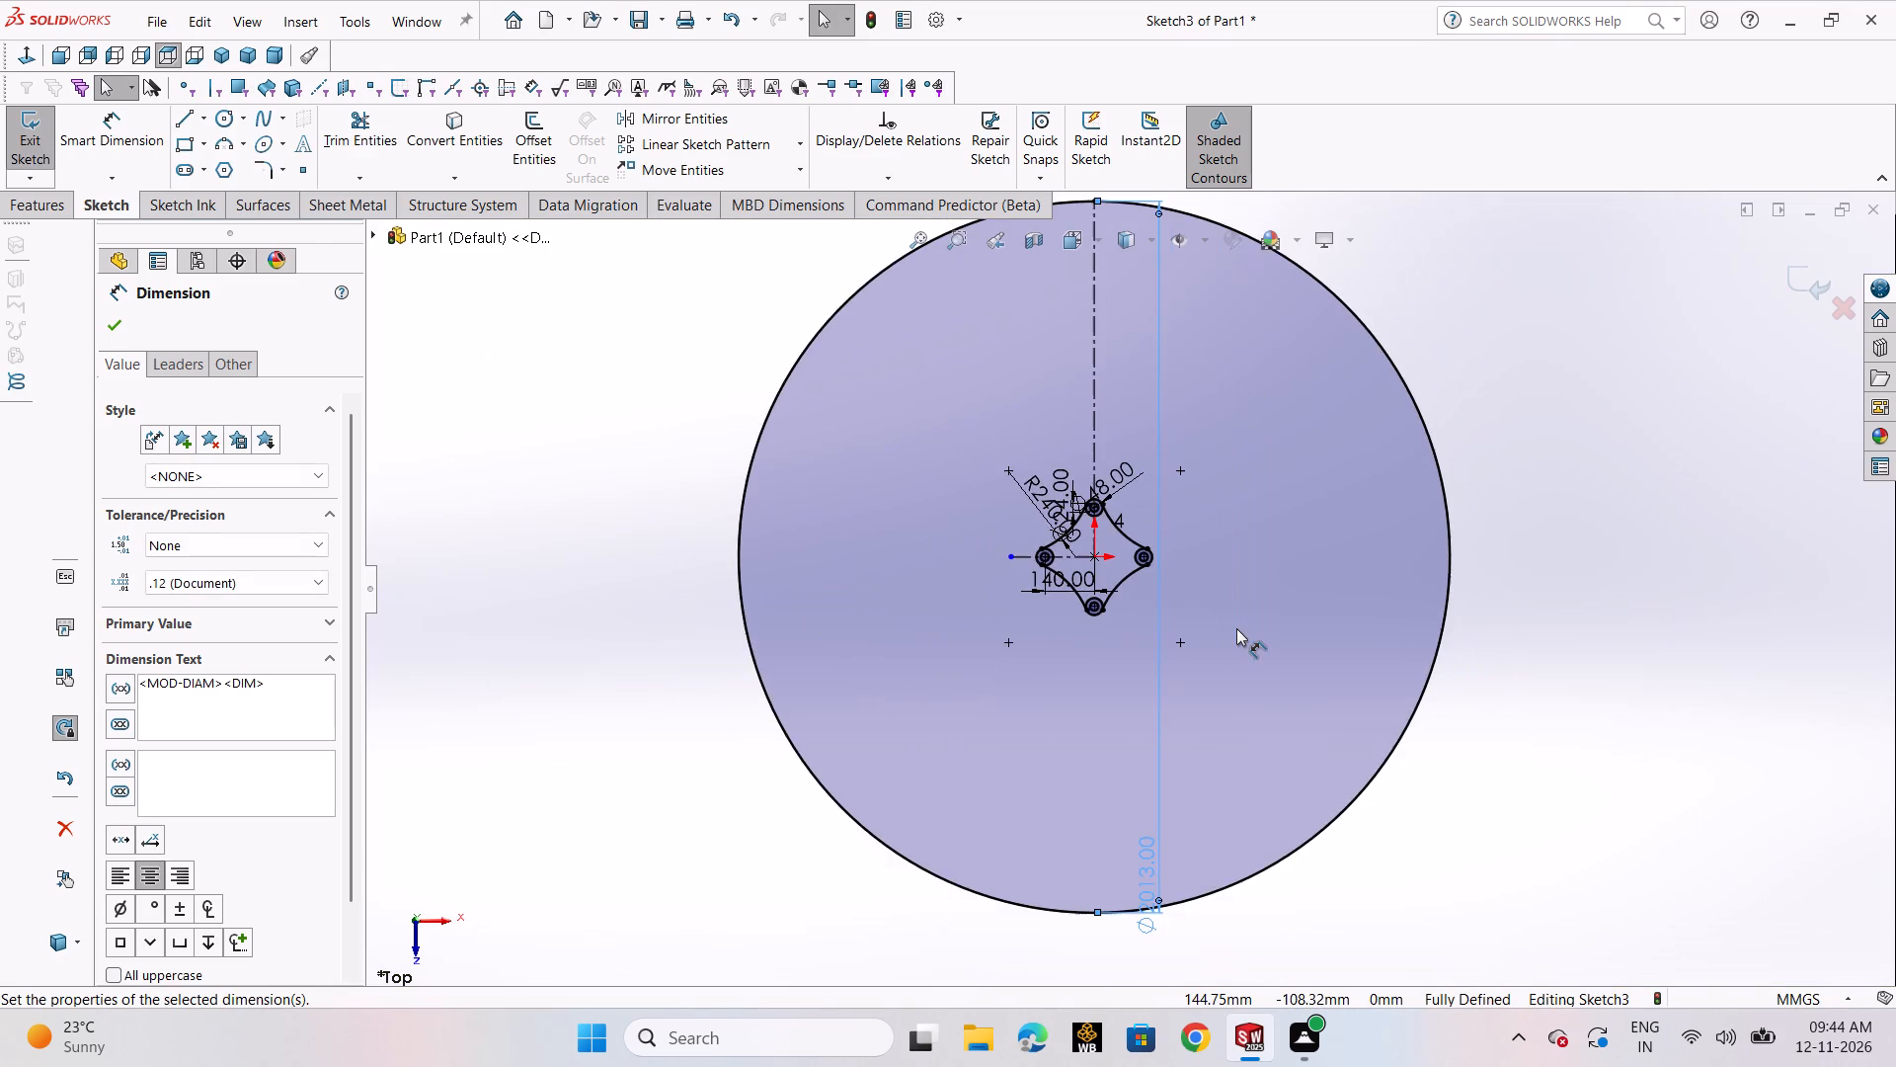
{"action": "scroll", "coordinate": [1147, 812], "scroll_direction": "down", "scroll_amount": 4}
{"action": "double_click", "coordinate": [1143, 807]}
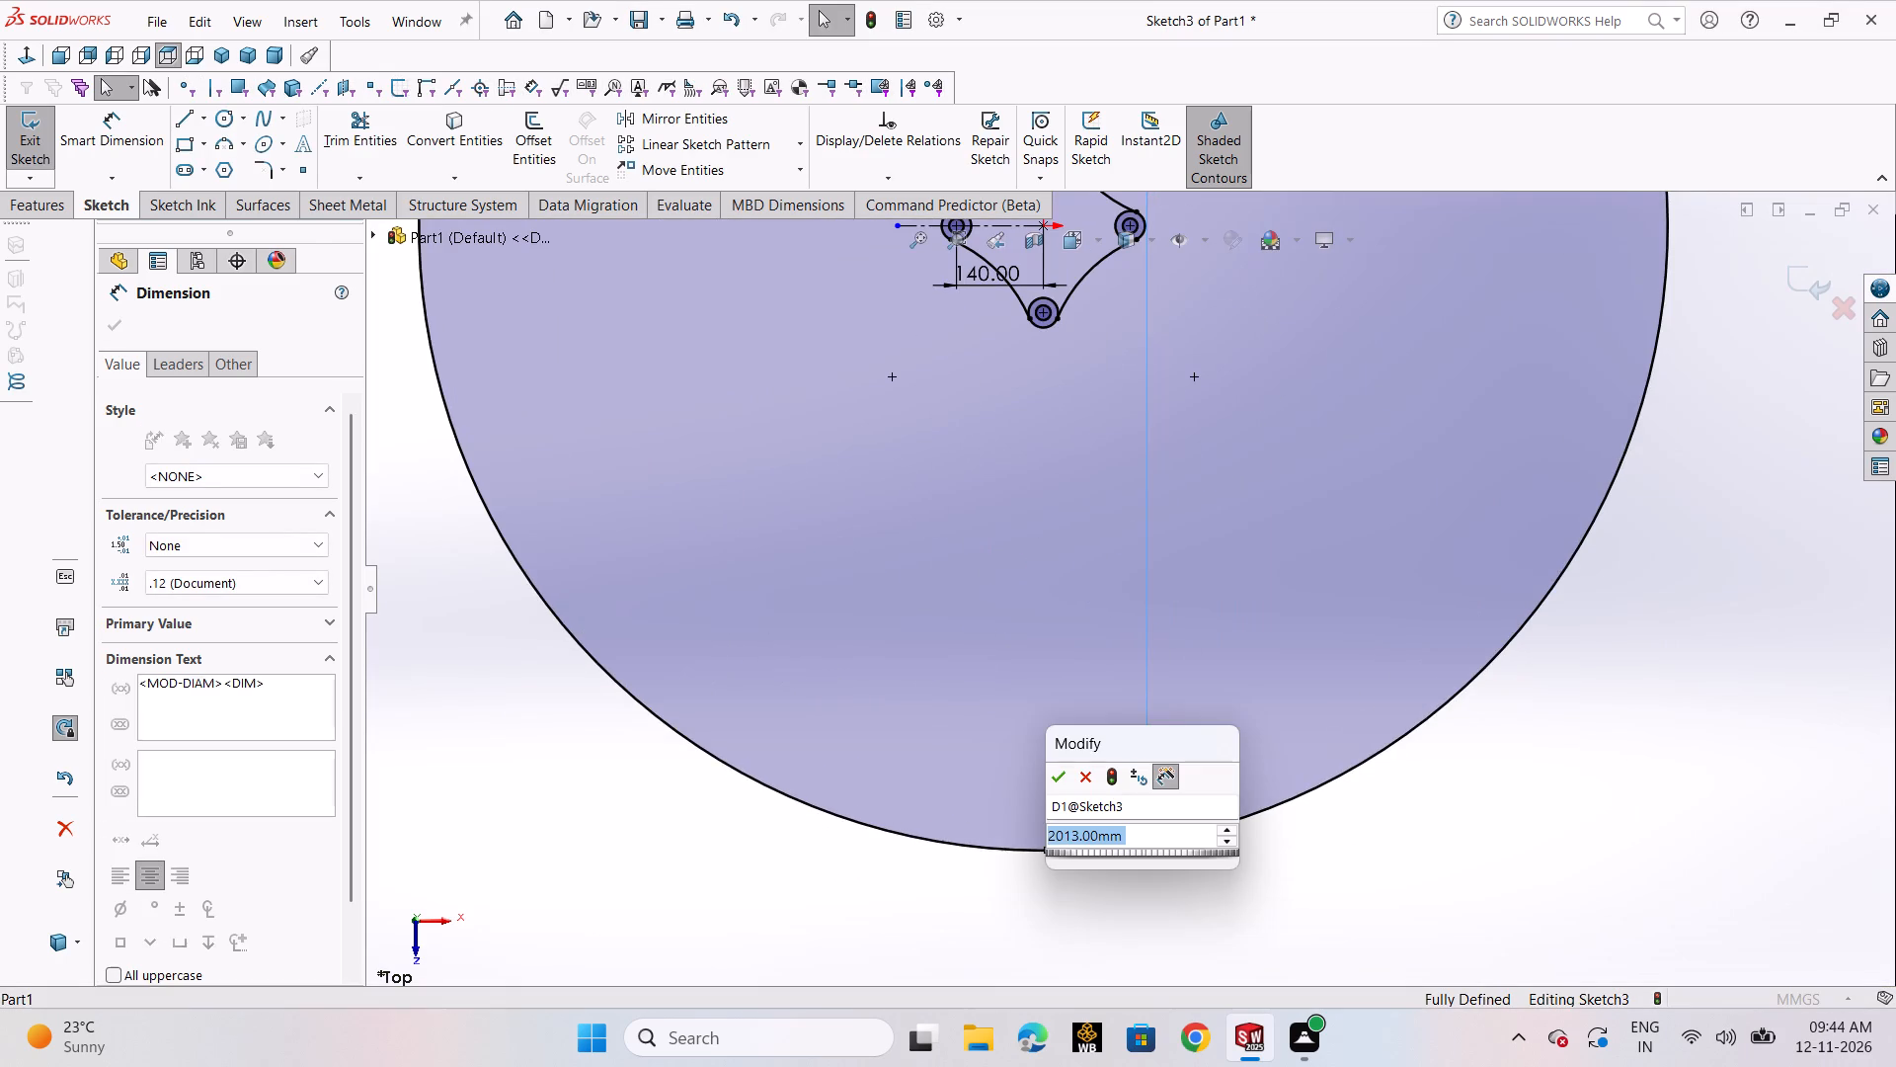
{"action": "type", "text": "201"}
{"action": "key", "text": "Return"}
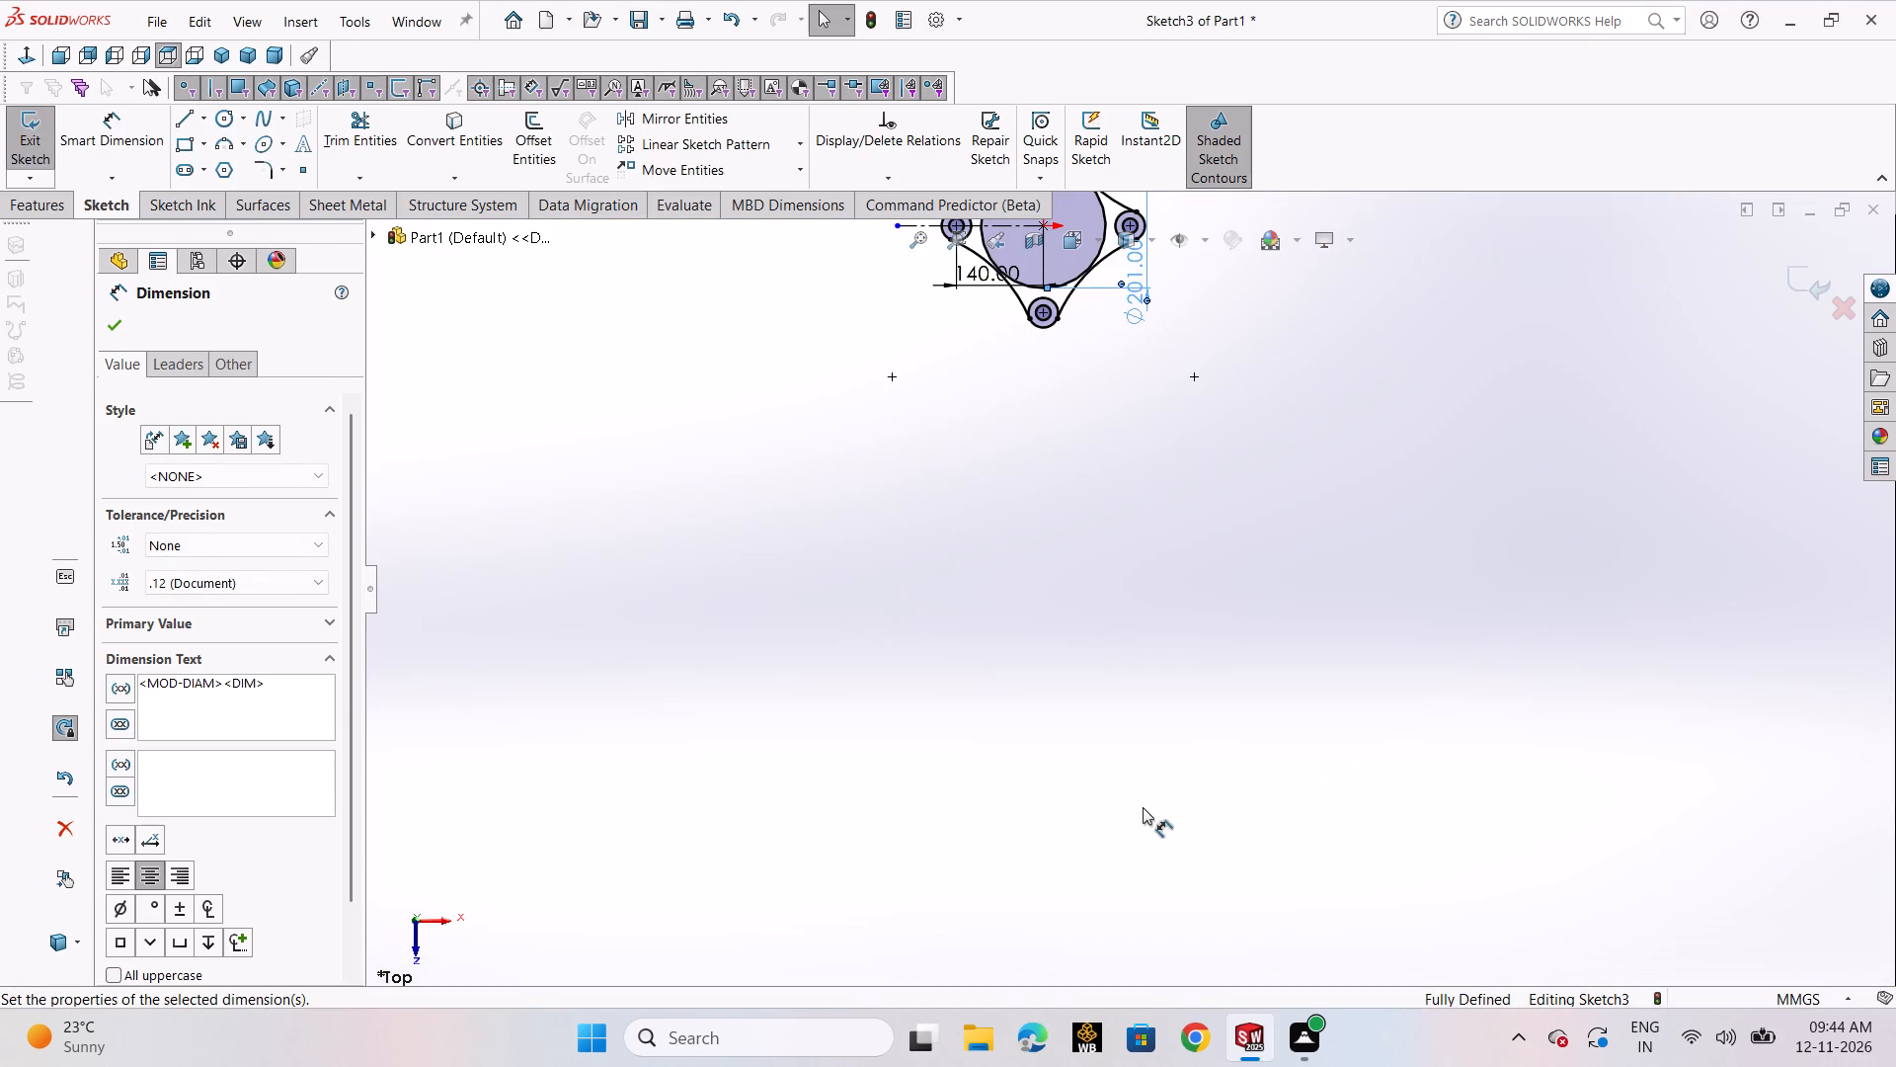
Examine the gaps between the central circle and the four connecting arcs.
{"action": "scroll", "coordinate": [1079, 369], "scroll_direction": "down", "scroll_amount": 3}
{"action": "scroll", "coordinate": [1094, 263], "scroll_direction": "up", "scroll_amount": 3}
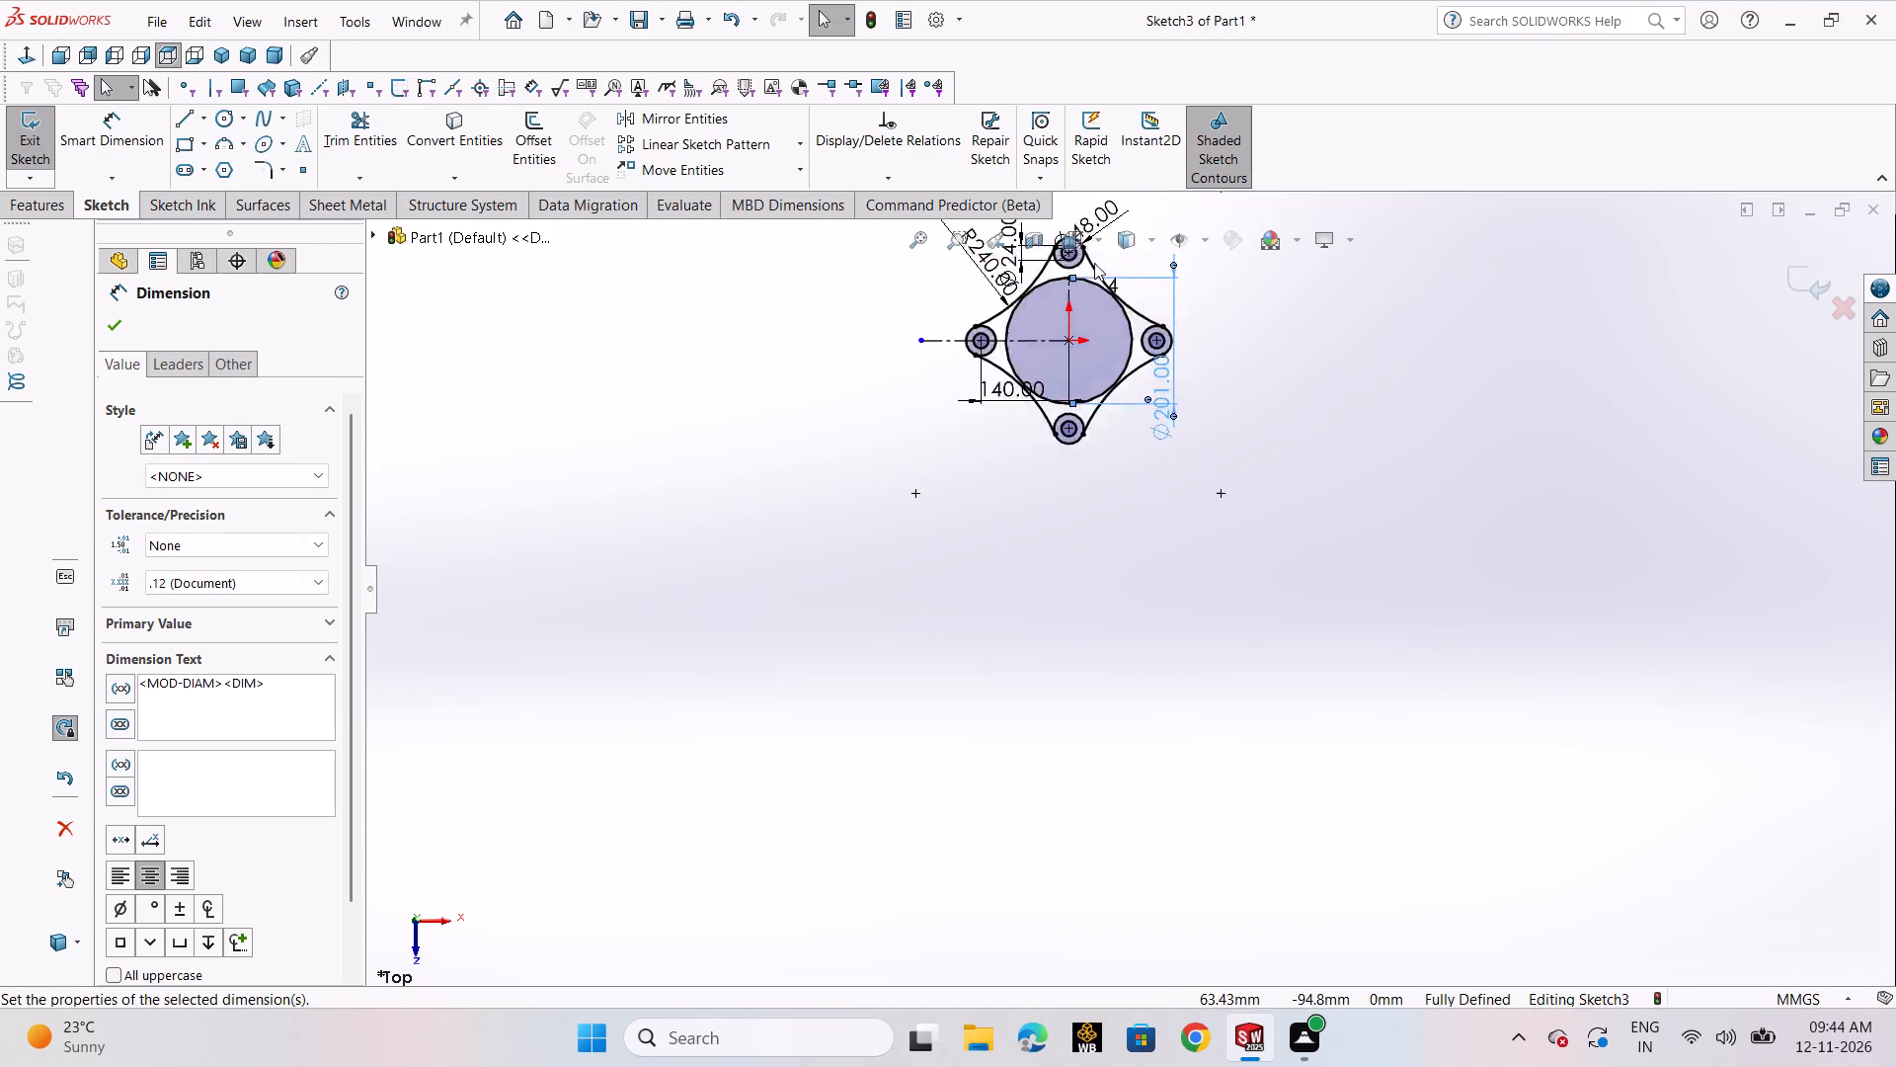
{"action": "scroll", "coordinate": [1094, 263], "scroll_direction": "up", "scroll_amount": 2}
{"action": "scroll", "coordinate": [1159, 486], "scroll_direction": "down", "scroll_amount": 5}
{"action": "scroll", "coordinate": [1050, 379], "scroll_direction": "down", "scroll_amount": 8}
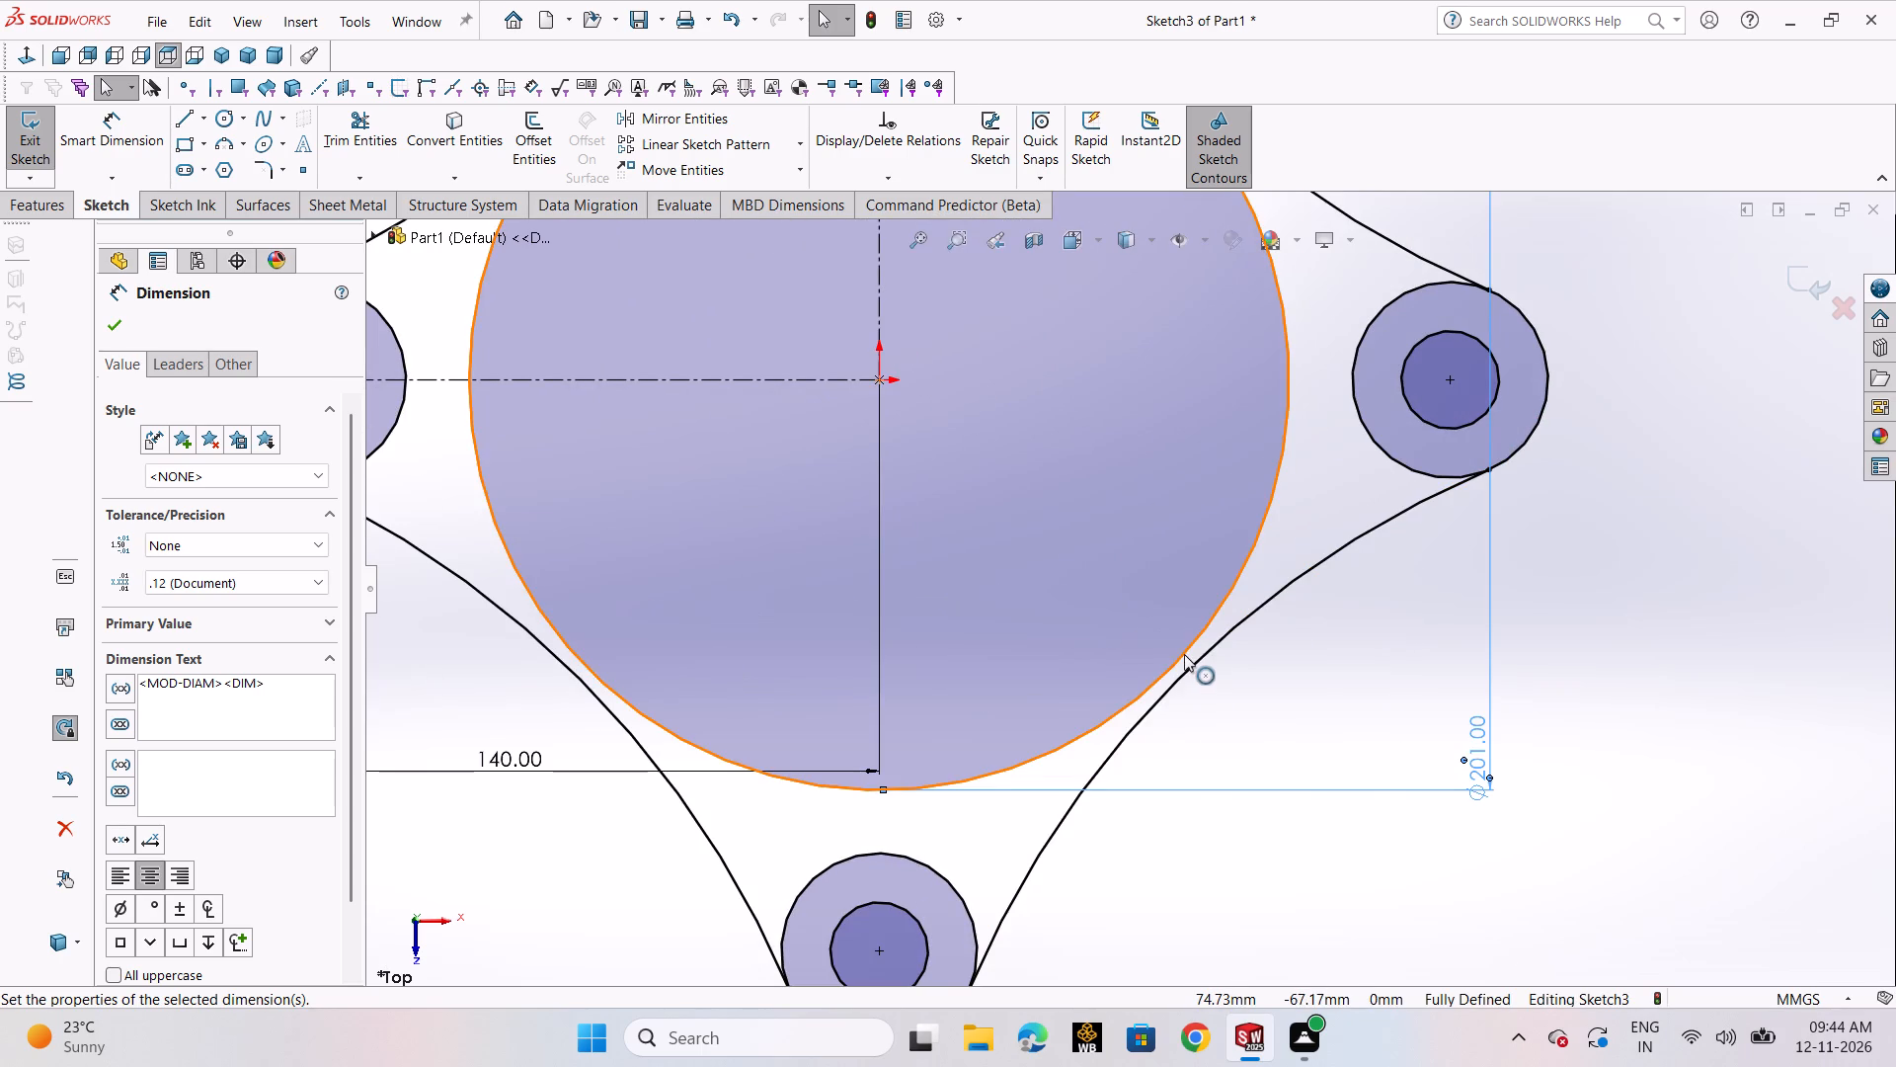
{"action": "scroll", "coordinate": [1190, 678], "scroll_direction": "up", "scroll_amount": 1}
{"action": "scroll", "coordinate": [1190, 678], "scroll_direction": "down", "scroll_amount": 1}
{"action": "scroll", "coordinate": [1190, 678], "scroll_direction": "up", "scroll_amount": 2}
{"action": "scroll", "coordinate": [1190, 678], "scroll_direction": "down", "scroll_amount": 1}
{"action": "scroll", "coordinate": [1190, 678], "scroll_direction": "up", "scroll_amount": 2}
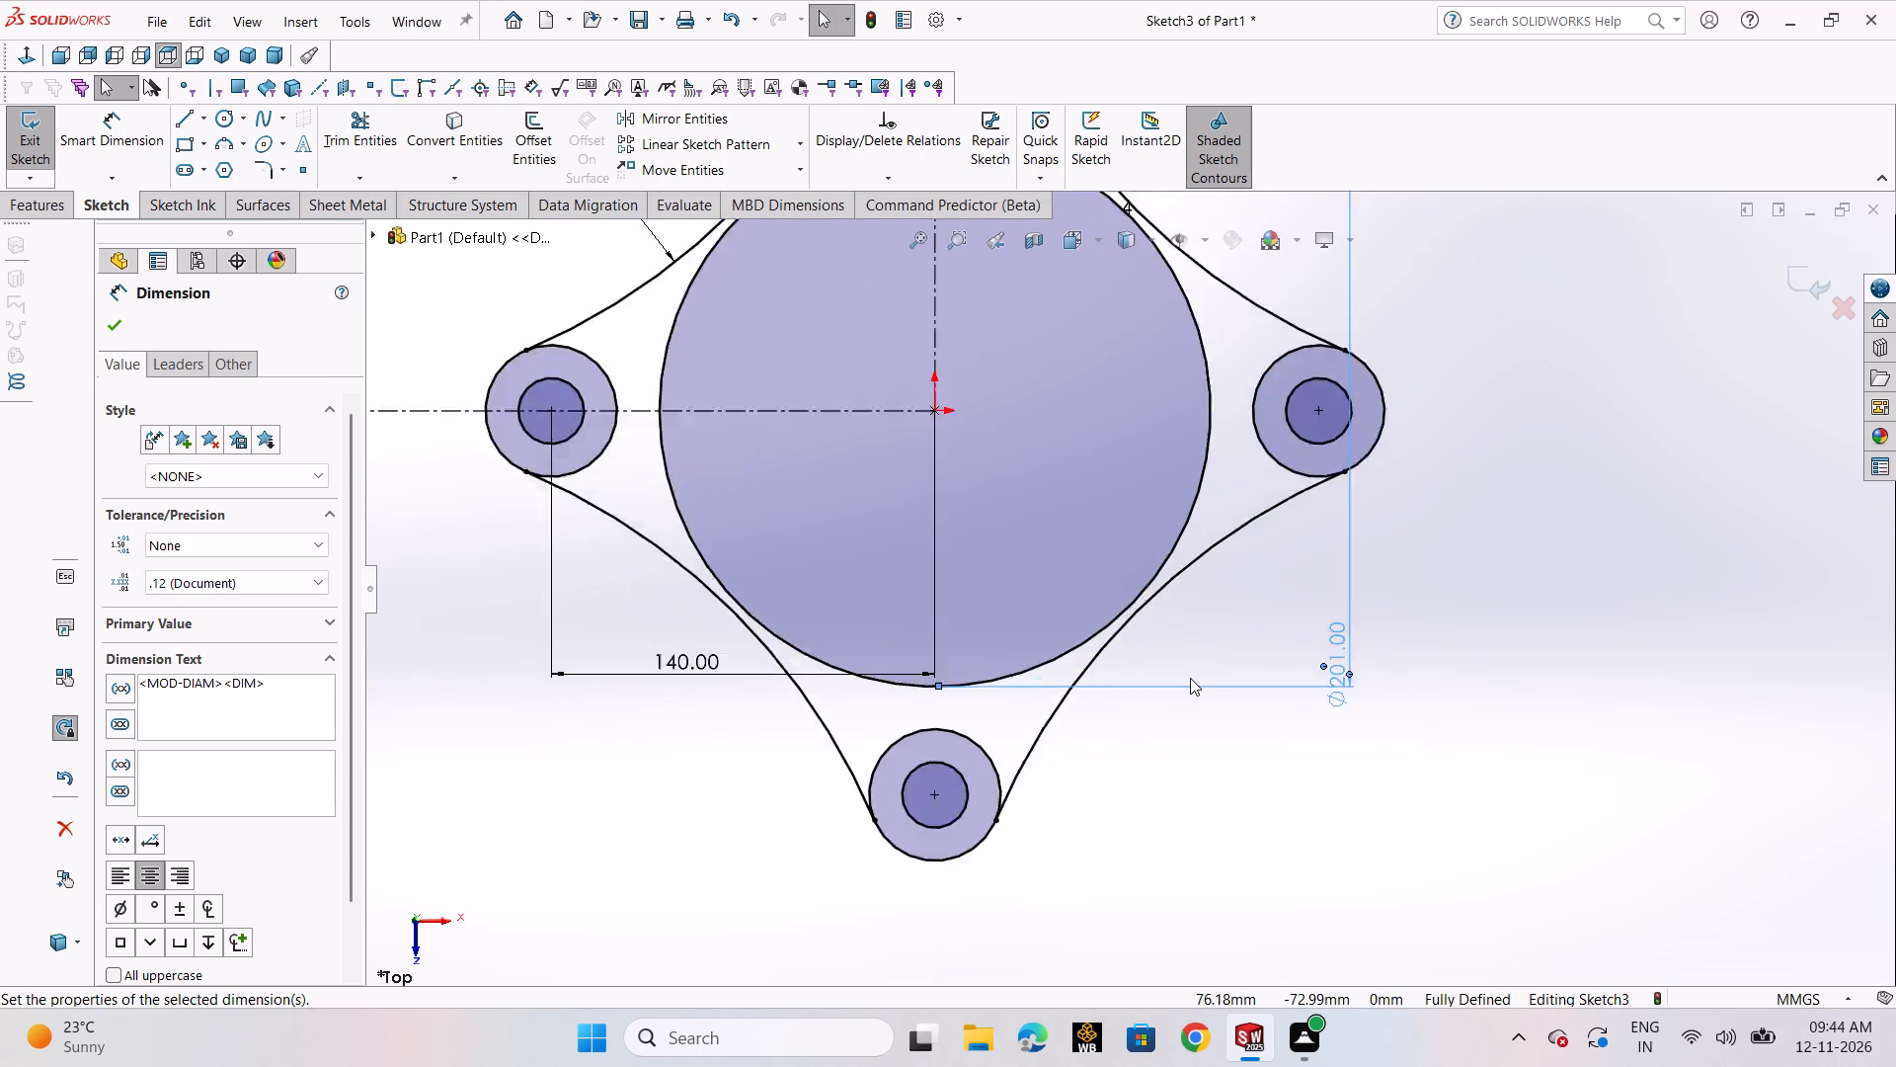
{"action": "scroll", "coordinate": [1093, 518], "scroll_direction": "down", "scroll_amount": 1}
{"action": "scroll", "coordinate": [1093, 518], "scroll_direction": "up", "scroll_amount": 1}
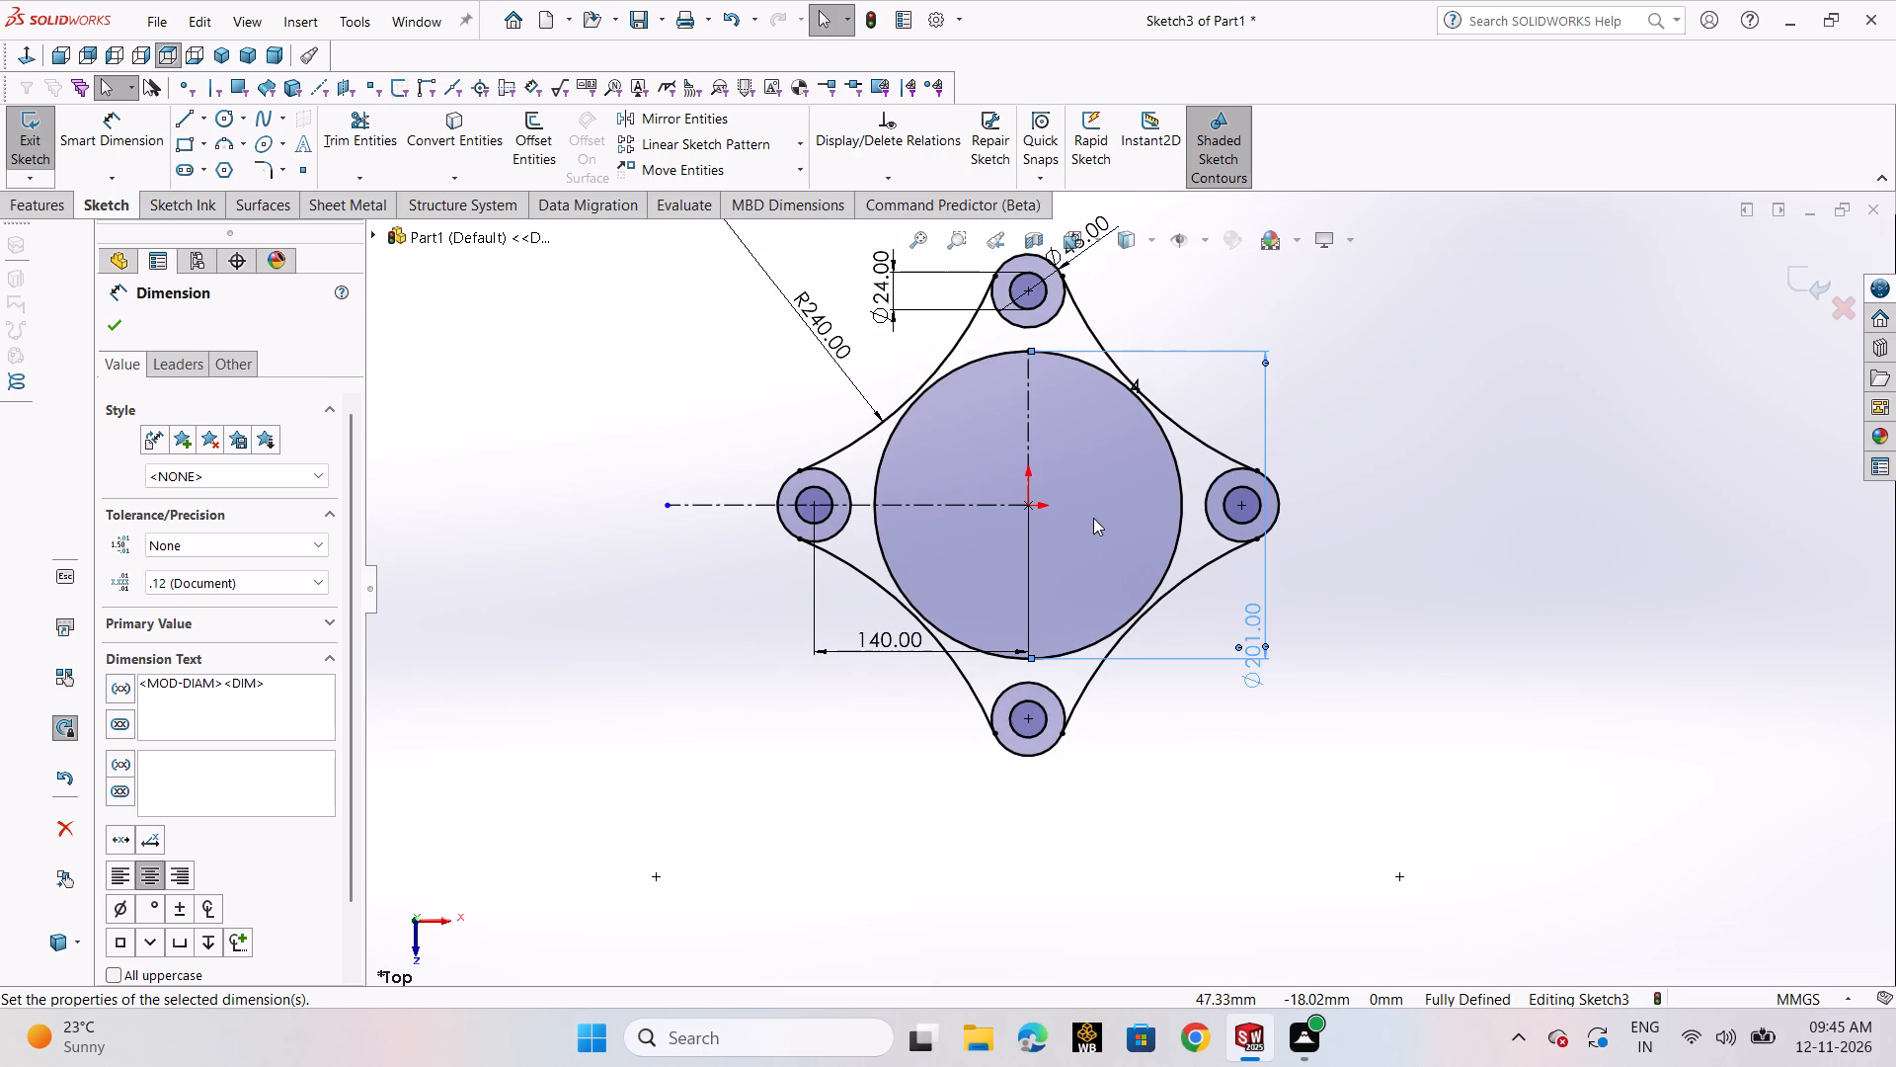
Delete the central 201 mm circle together with its diameter dimension.
{"action": "left_click", "coordinate": [1176, 550]}
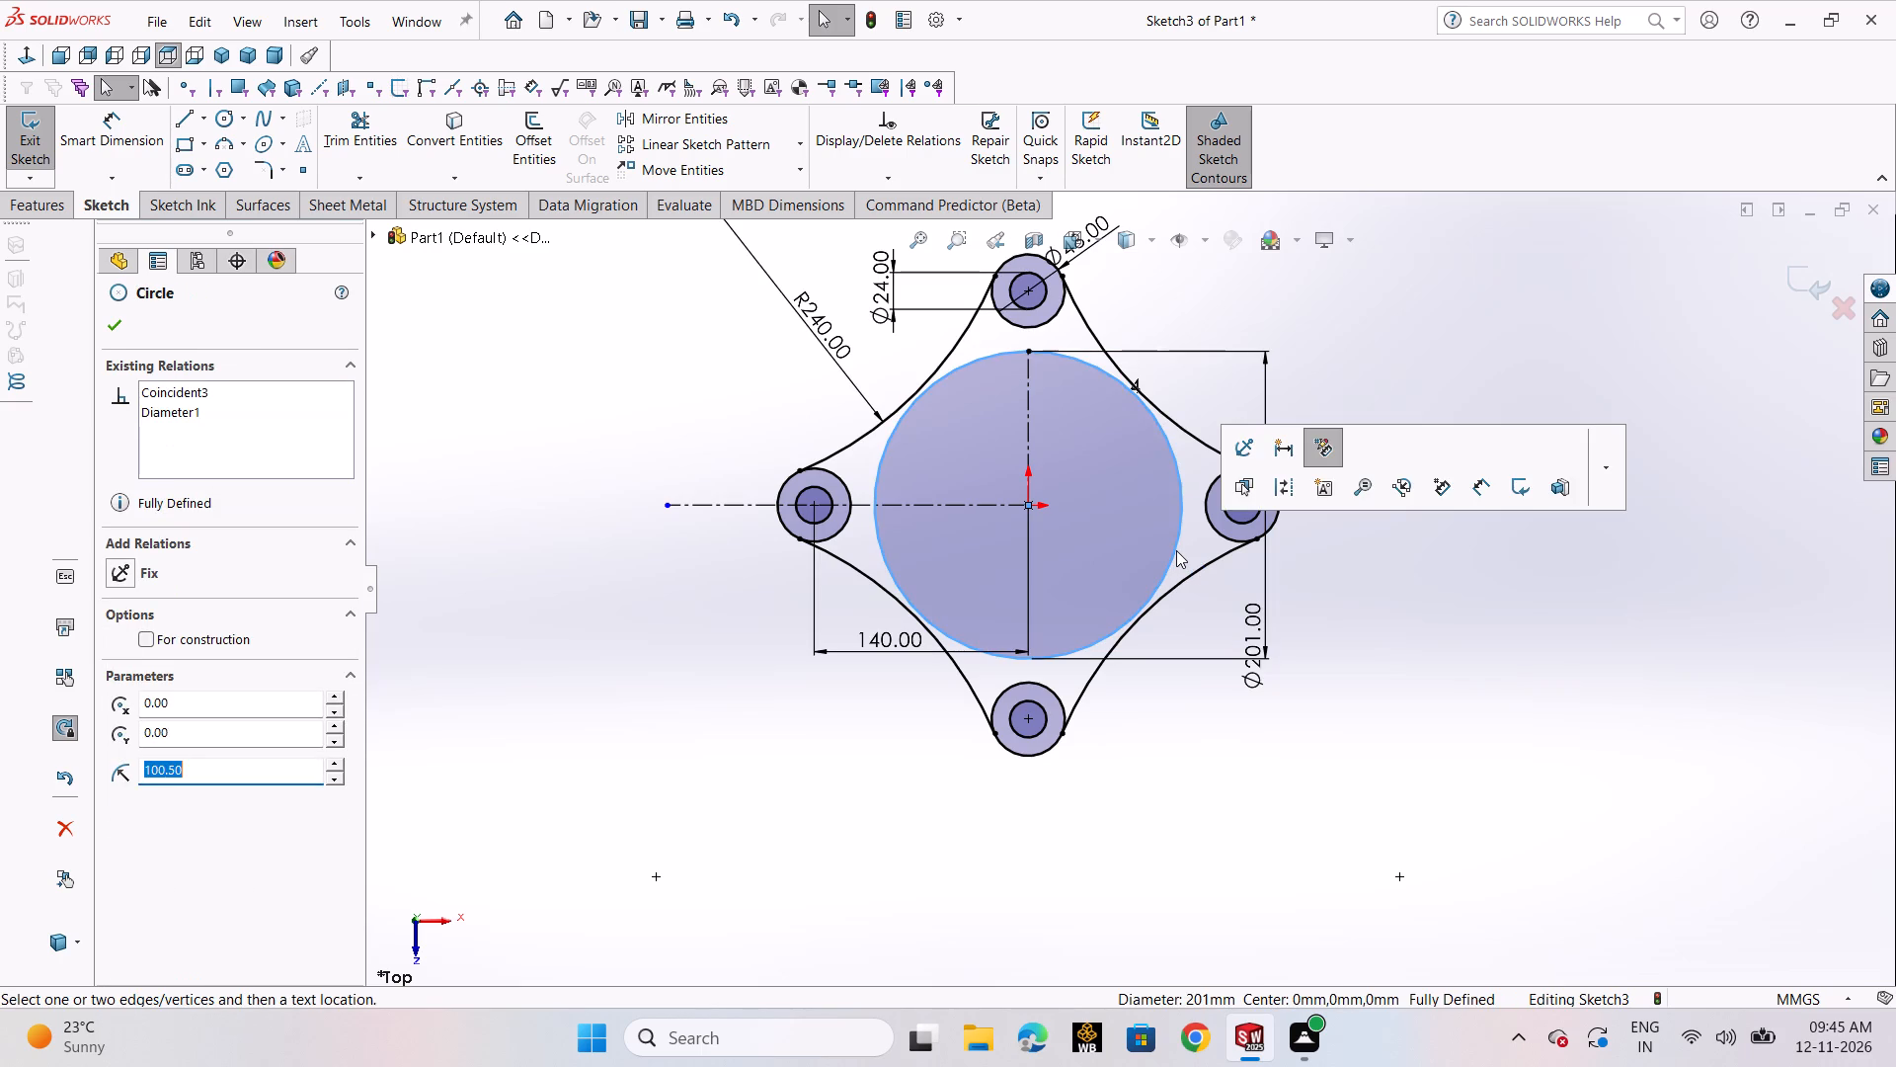
{"action": "key", "text": "Delete"}
{"action": "left_click", "coordinate": [824, 517]}
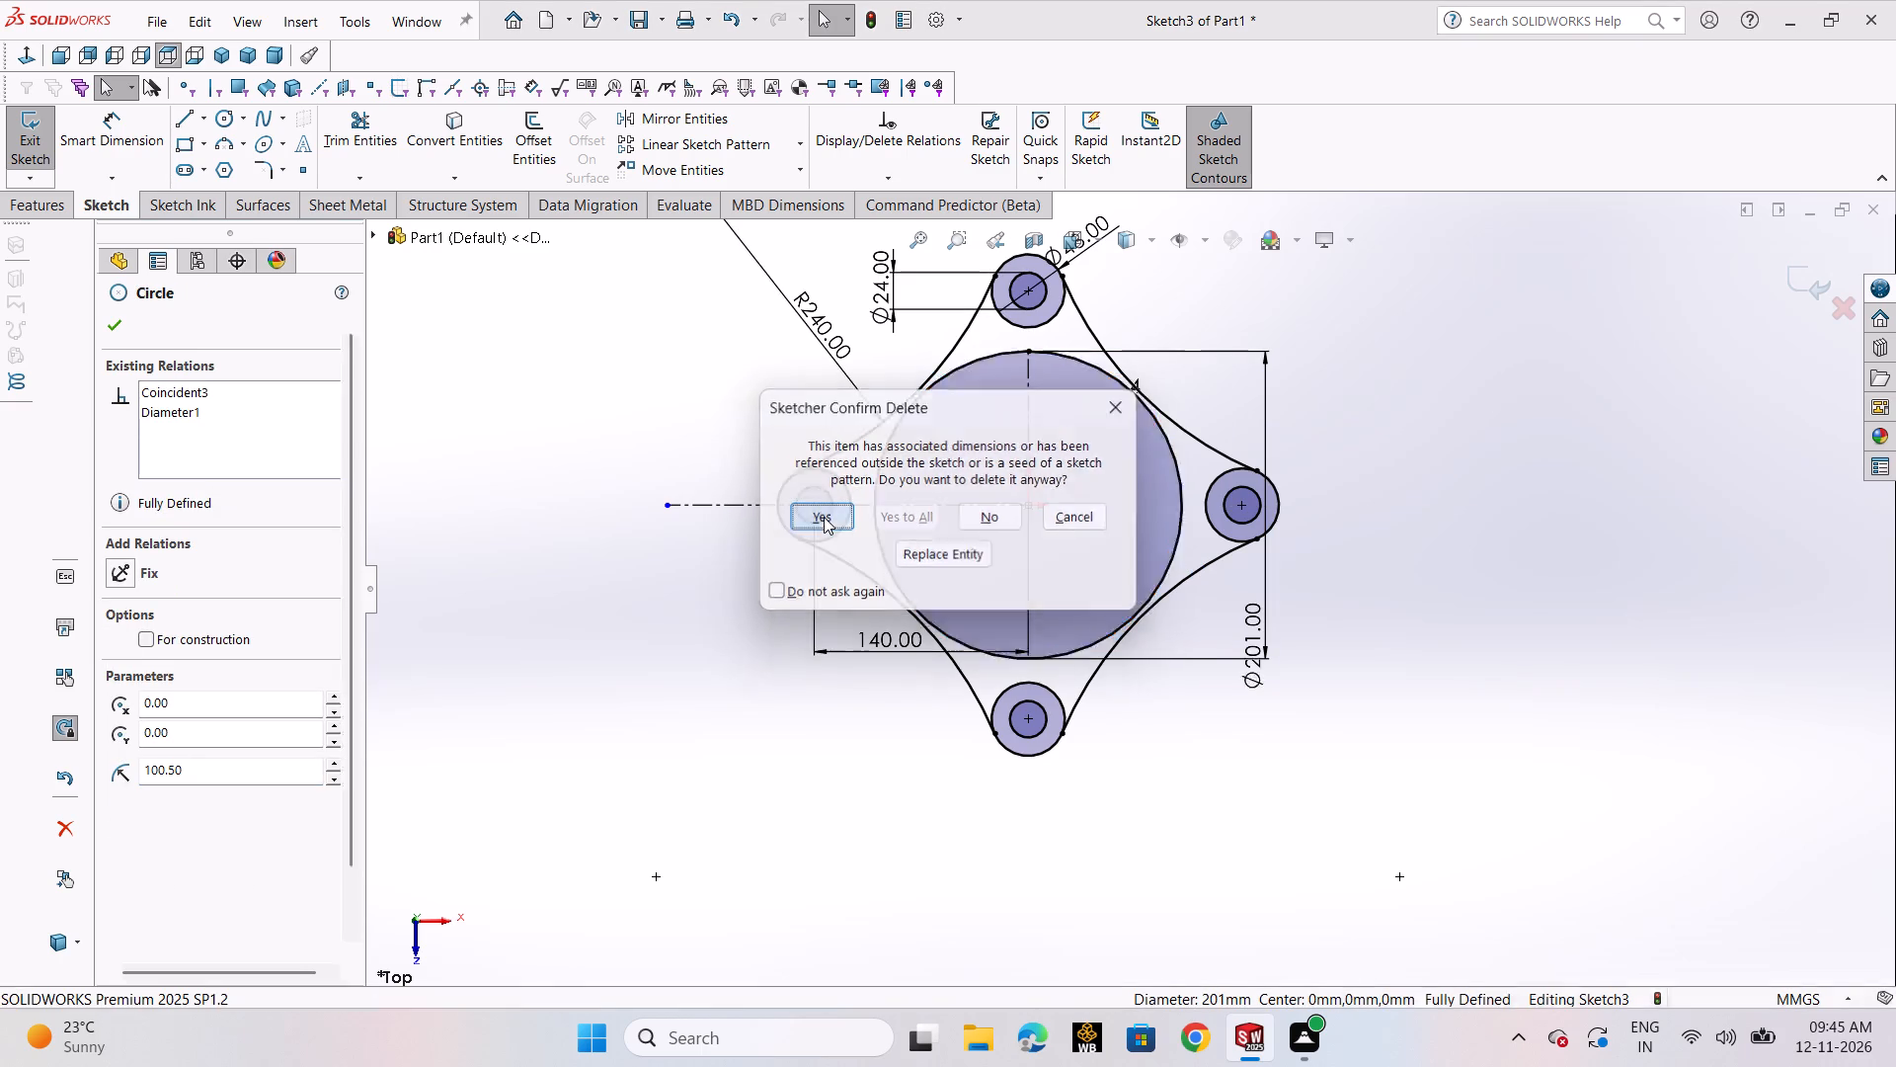
Draw a central perimeter circle of about 103.7 mm radius, tangent to the two upper arcs and the lower-right arc.
{"action": "left_click", "coordinate": [240, 121]}
{"action": "left_click", "coordinate": [257, 165]}
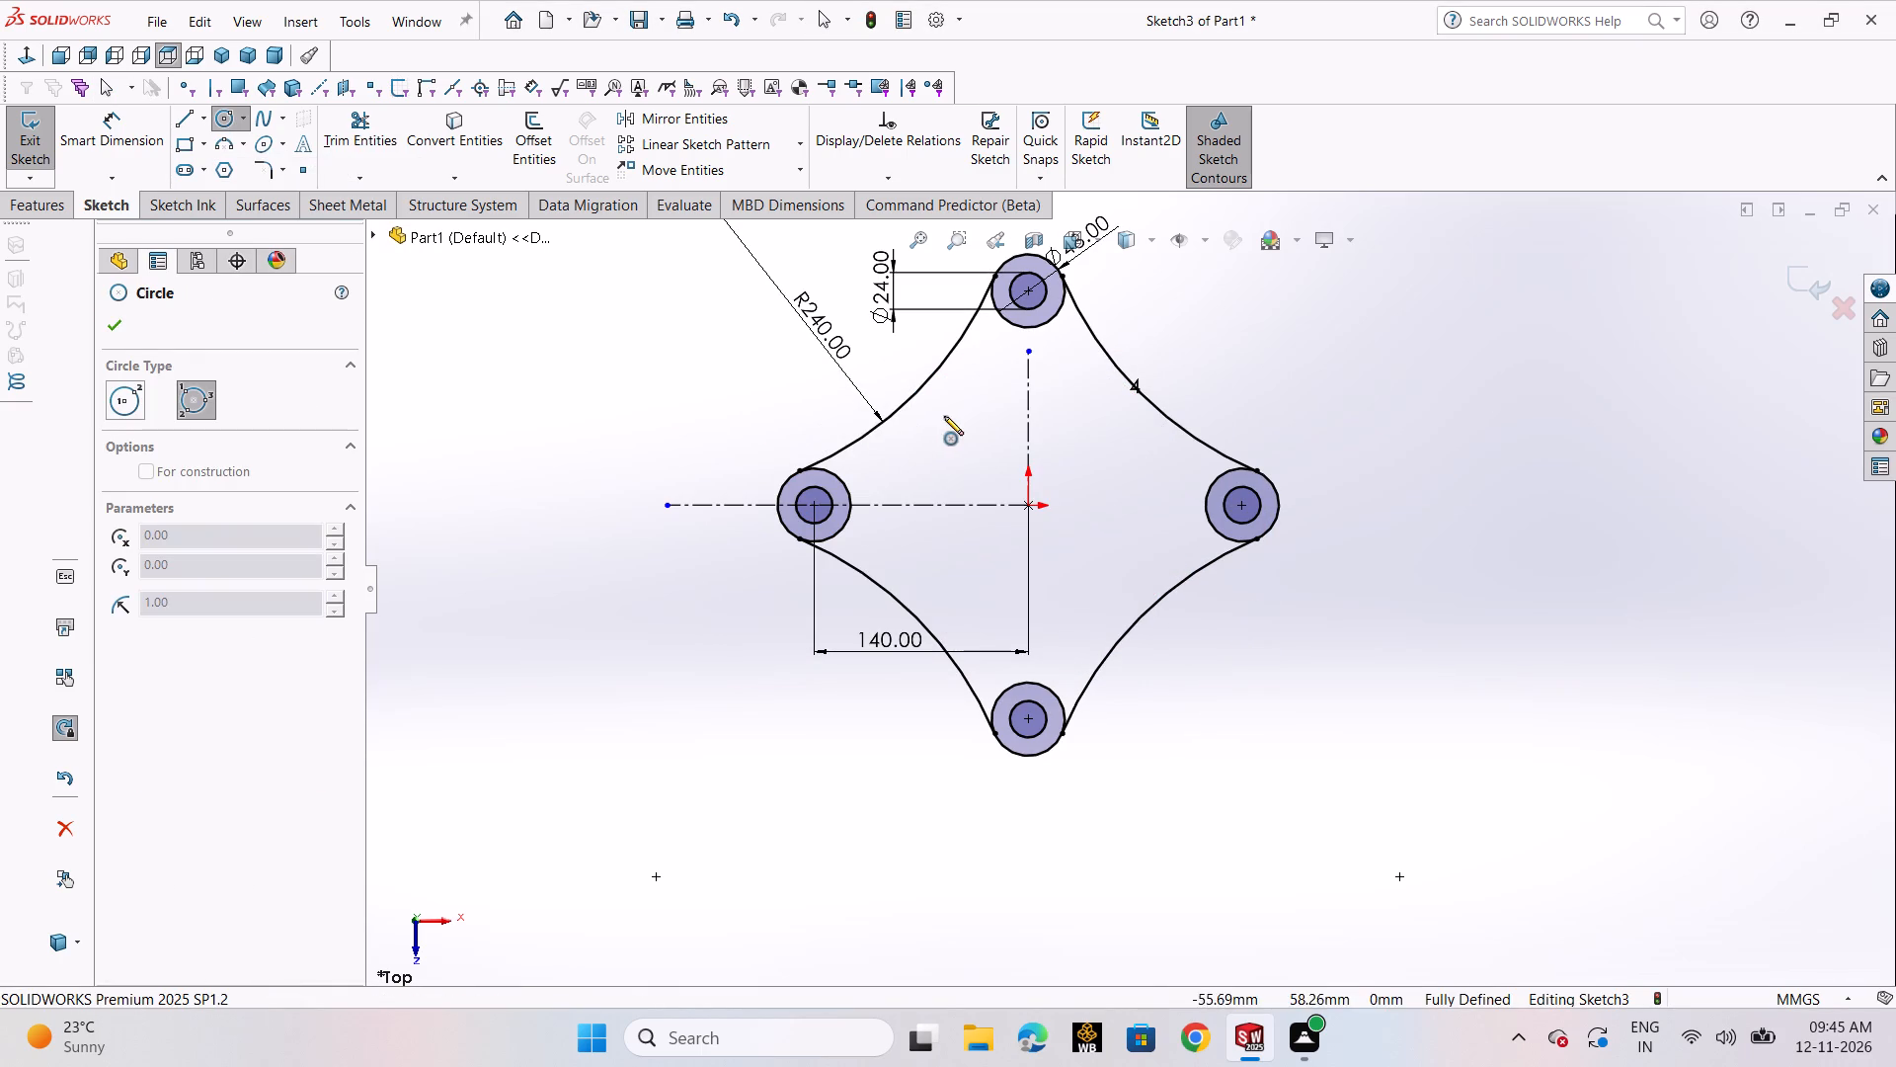
{"action": "left_click", "coordinate": [916, 389]}
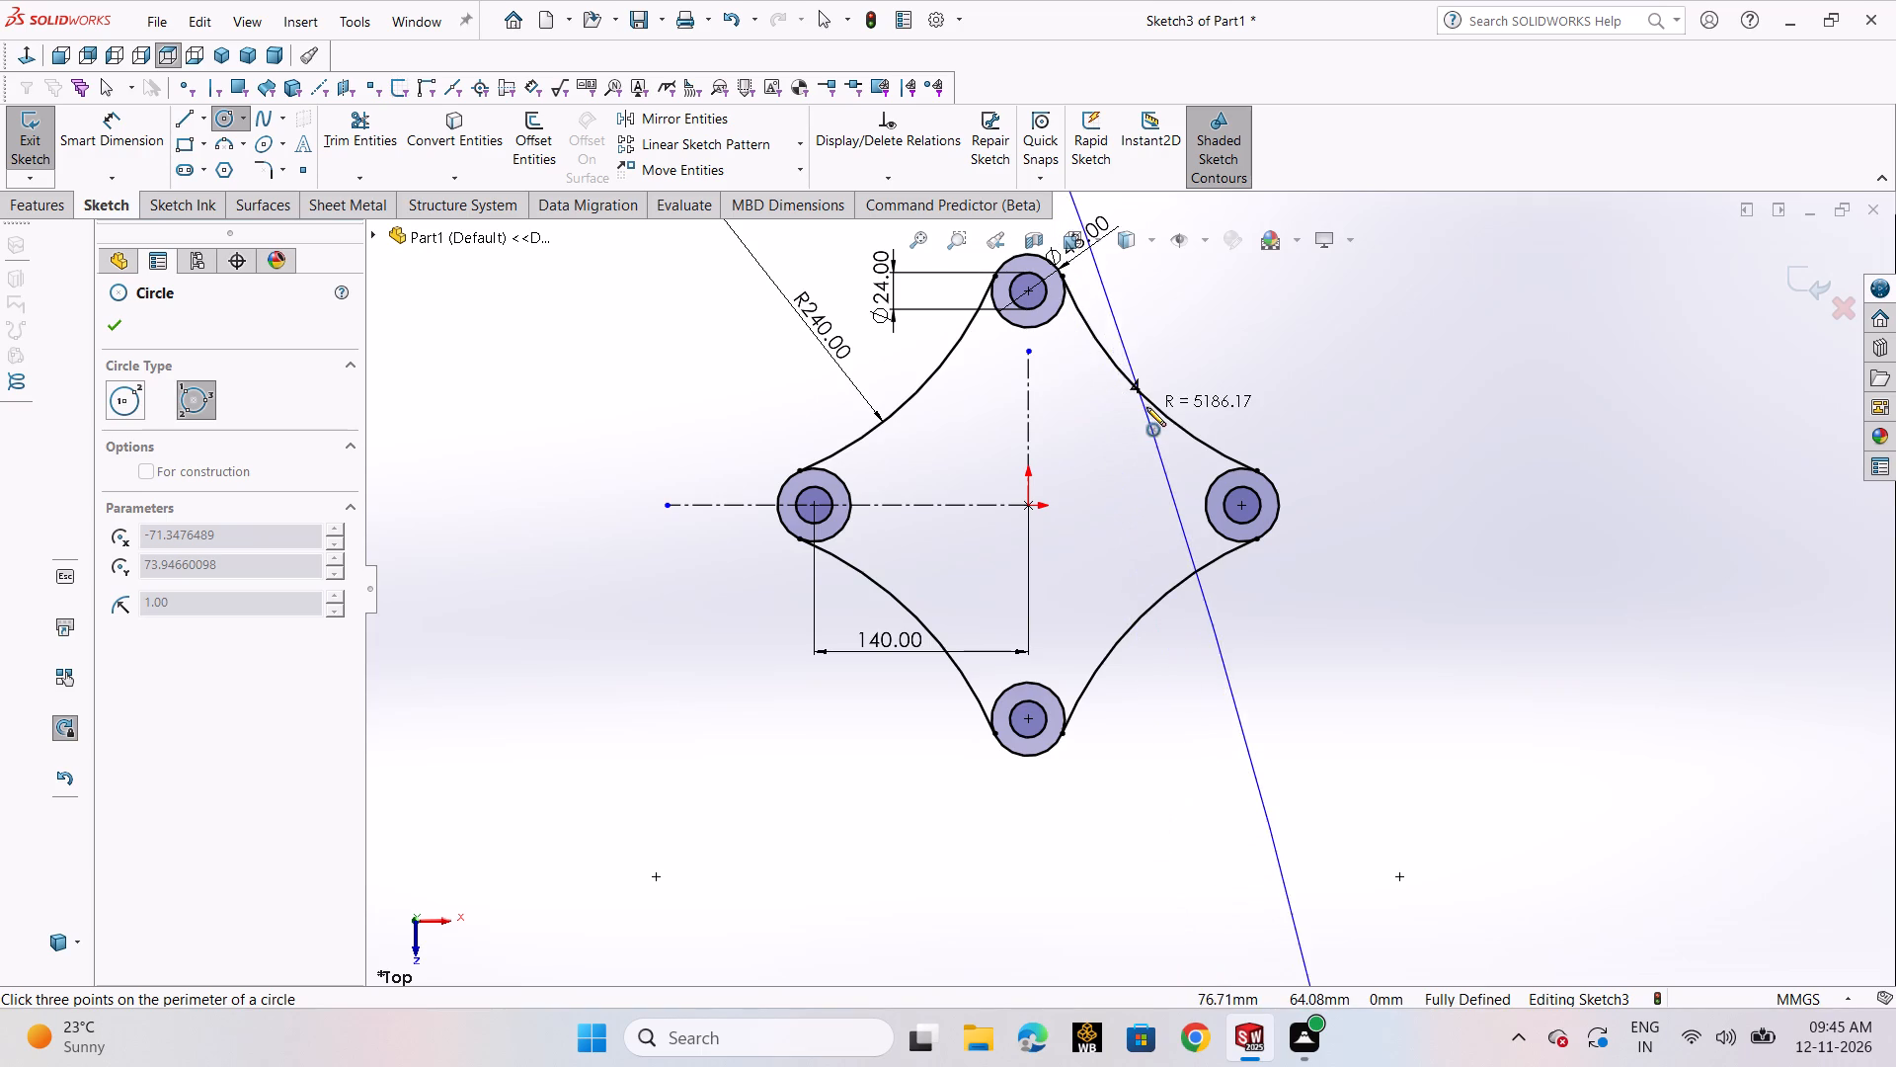
{"action": "left_click", "coordinate": [1150, 404]}
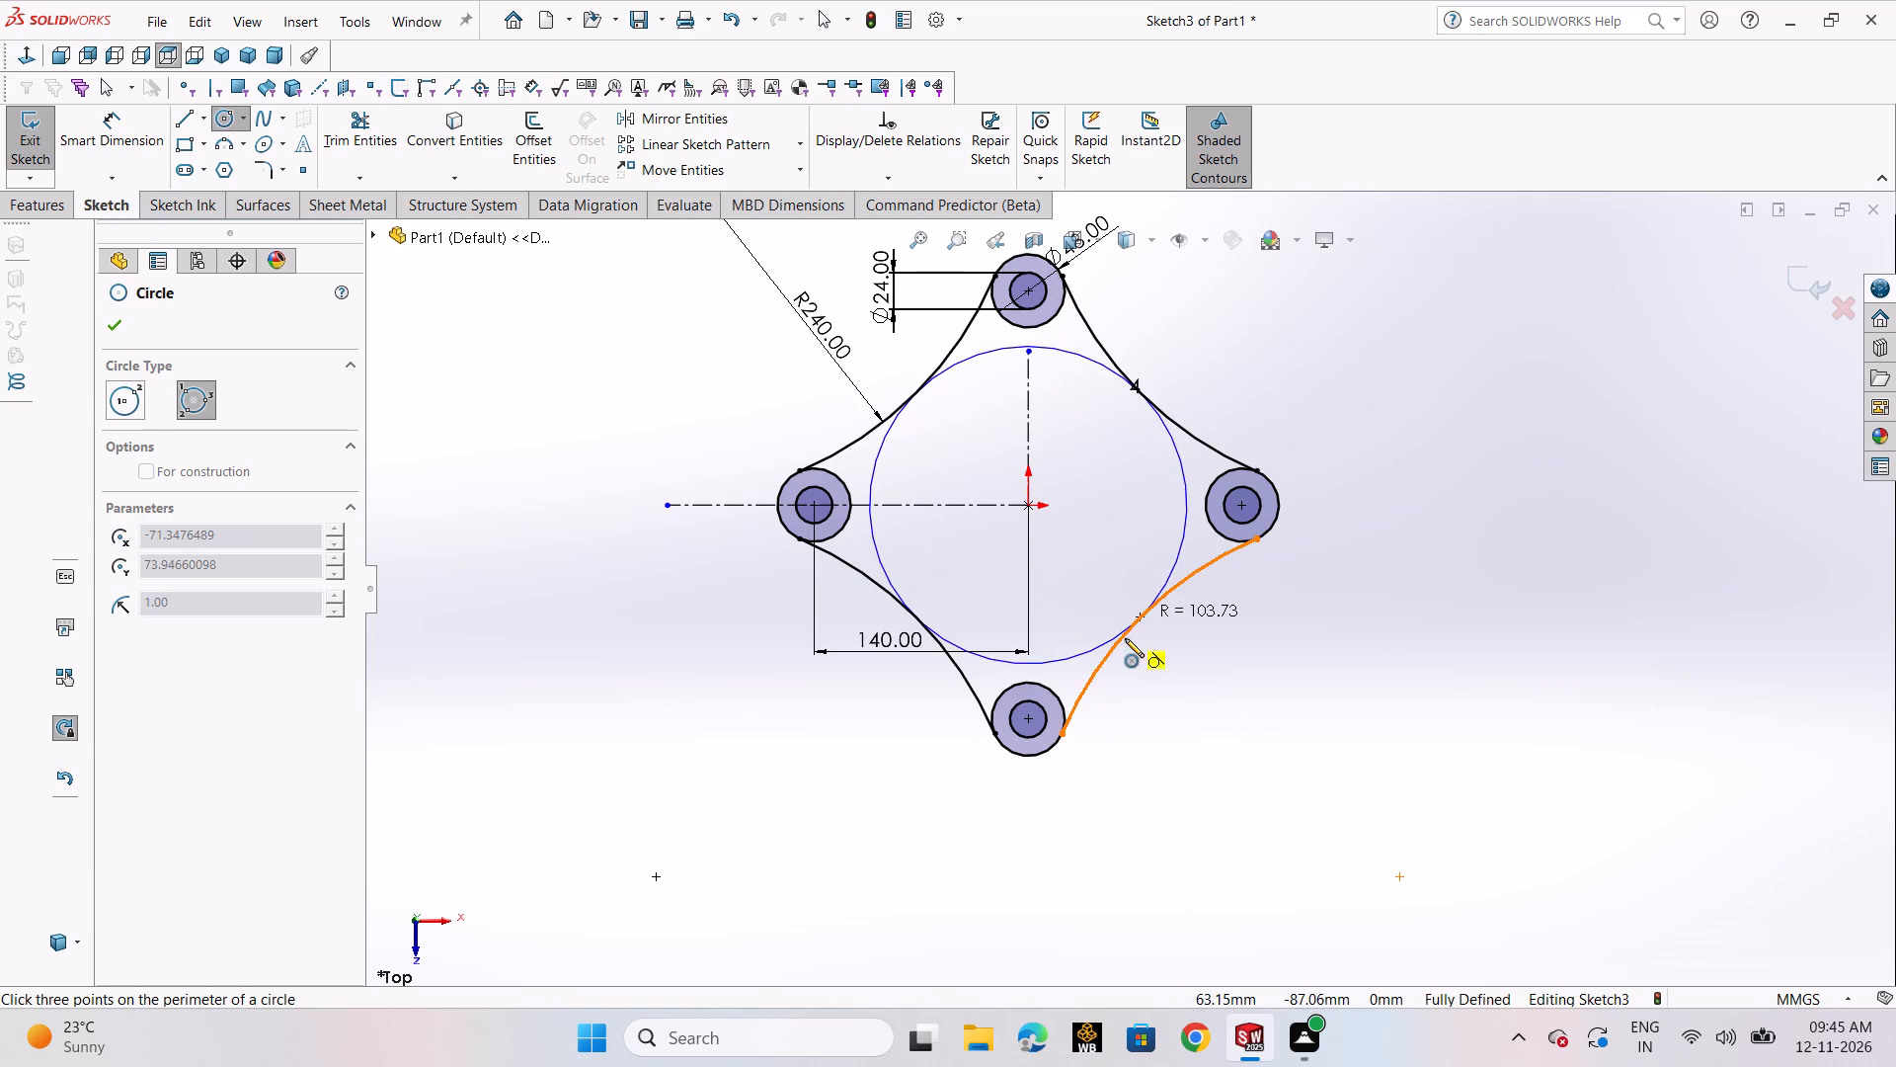
{"action": "left_click", "coordinate": [1125, 638]}
{"action": "right_click", "coordinate": [1125, 638]}
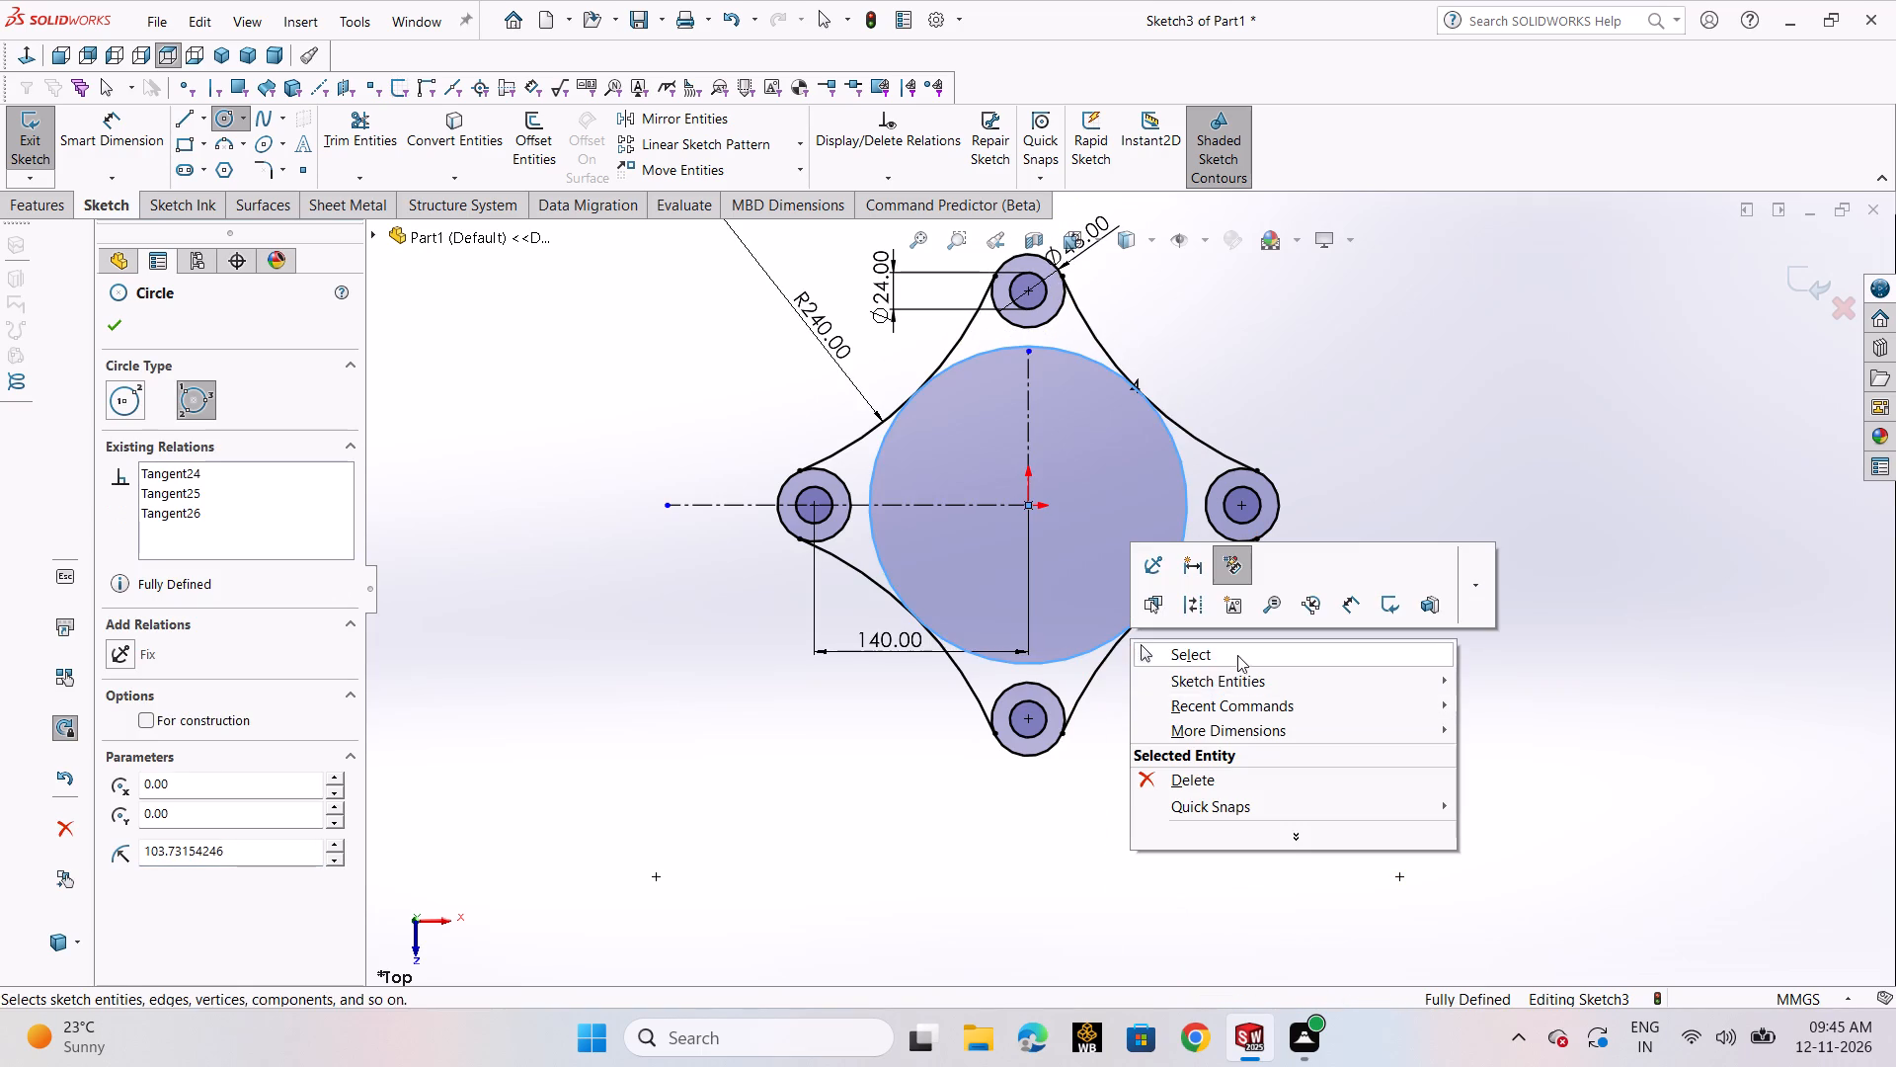
{"action": "left_click", "coordinate": [1237, 652]}
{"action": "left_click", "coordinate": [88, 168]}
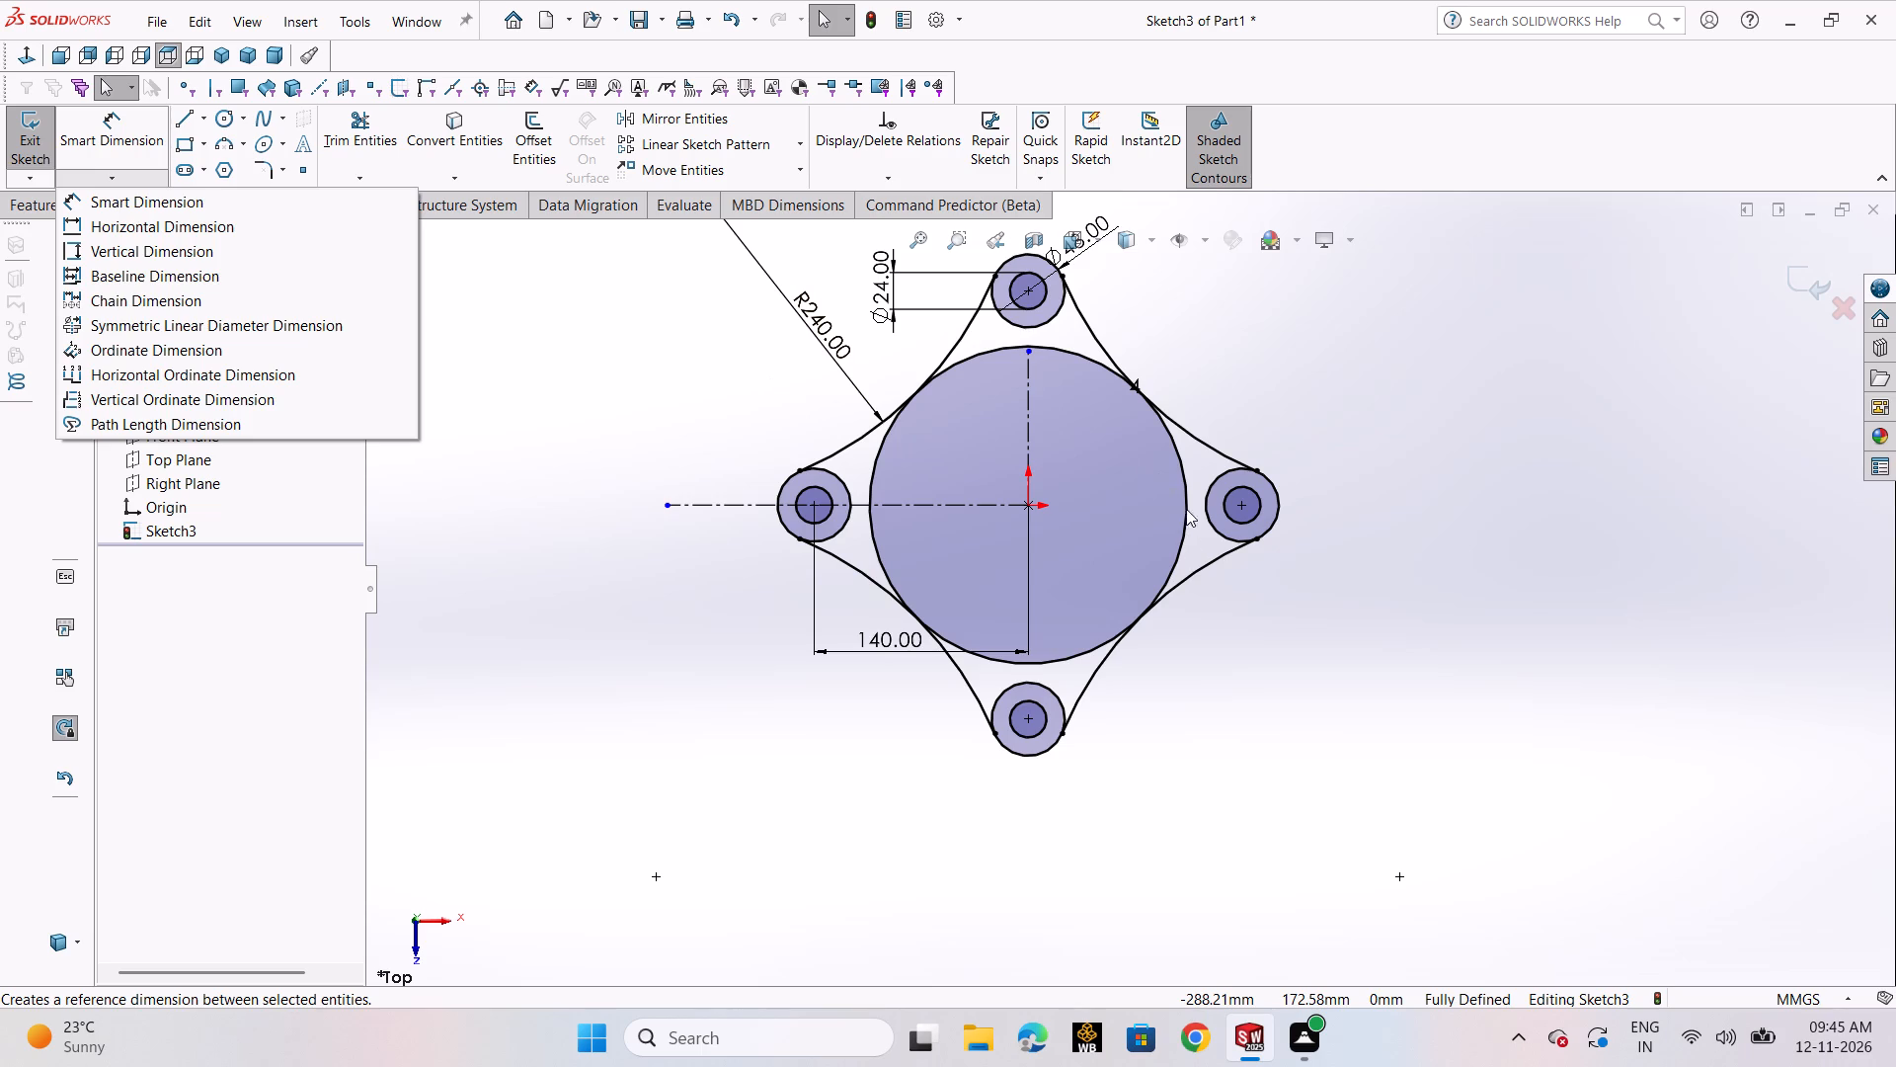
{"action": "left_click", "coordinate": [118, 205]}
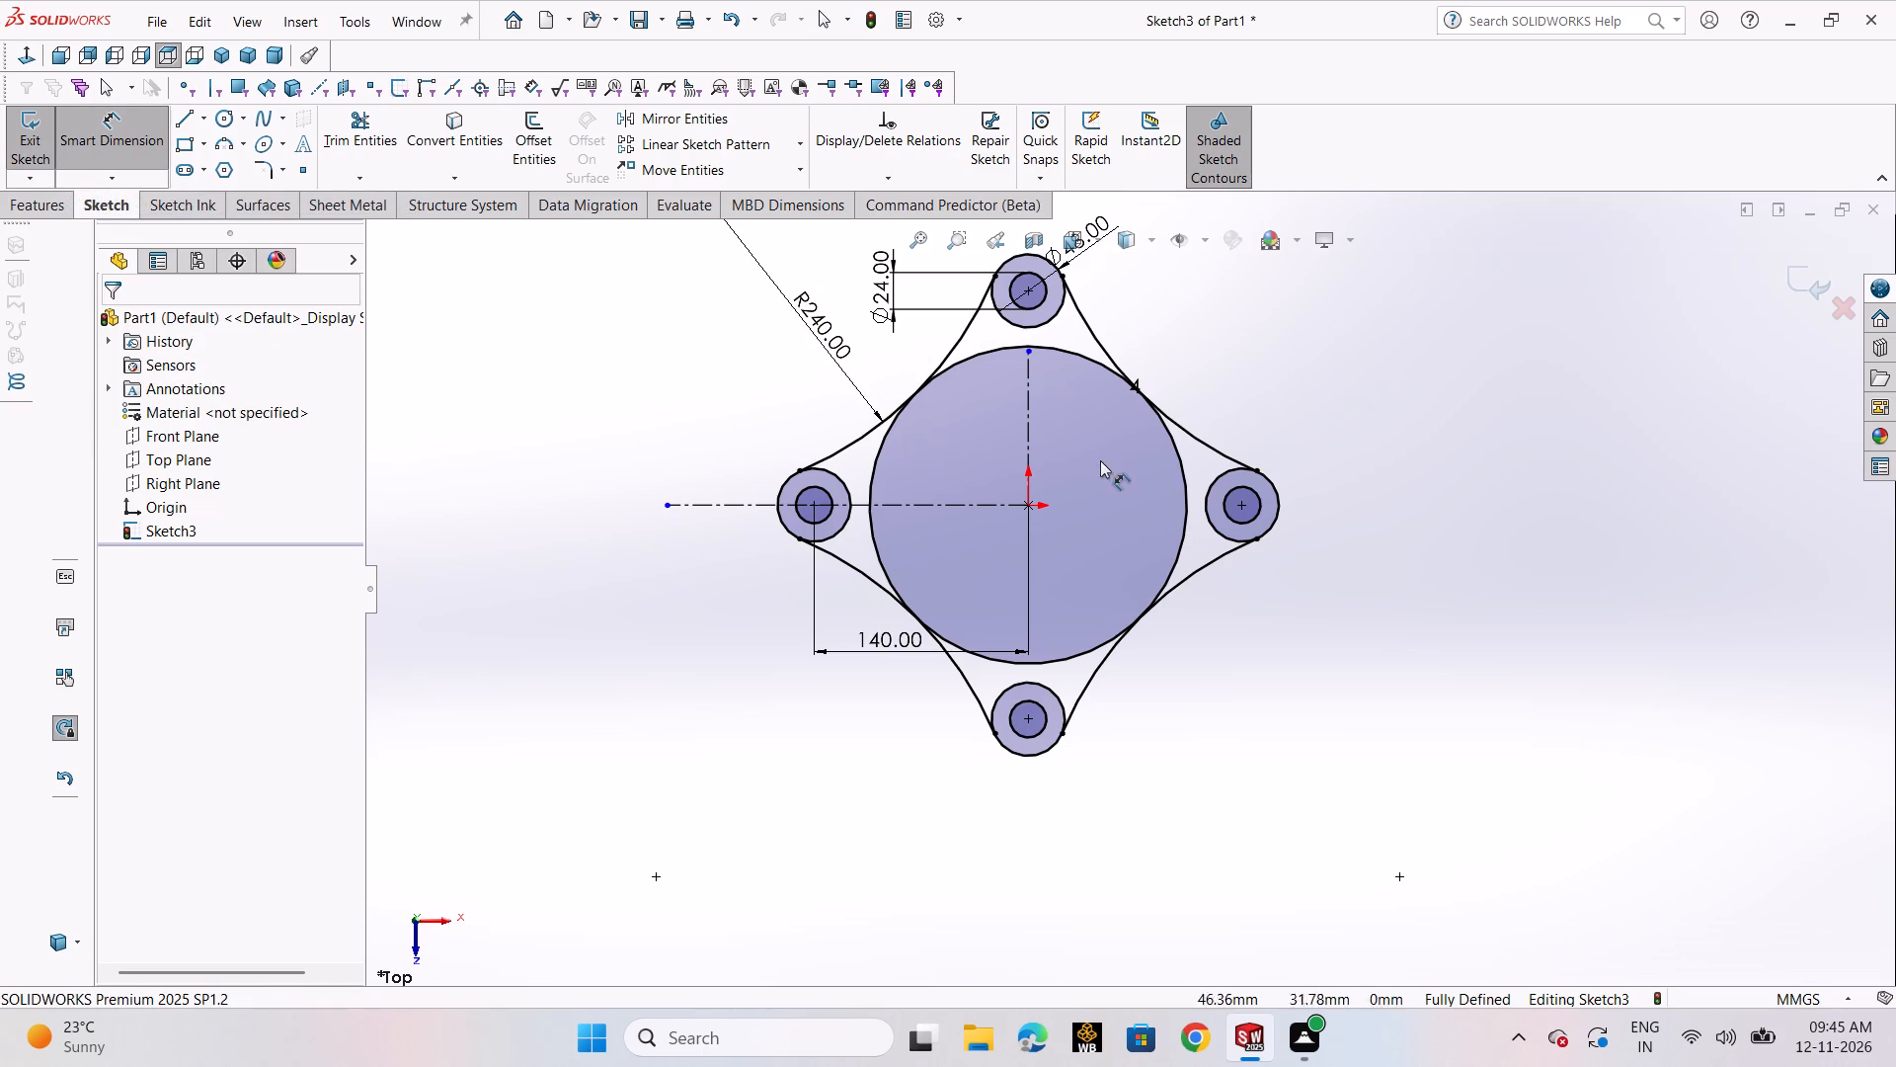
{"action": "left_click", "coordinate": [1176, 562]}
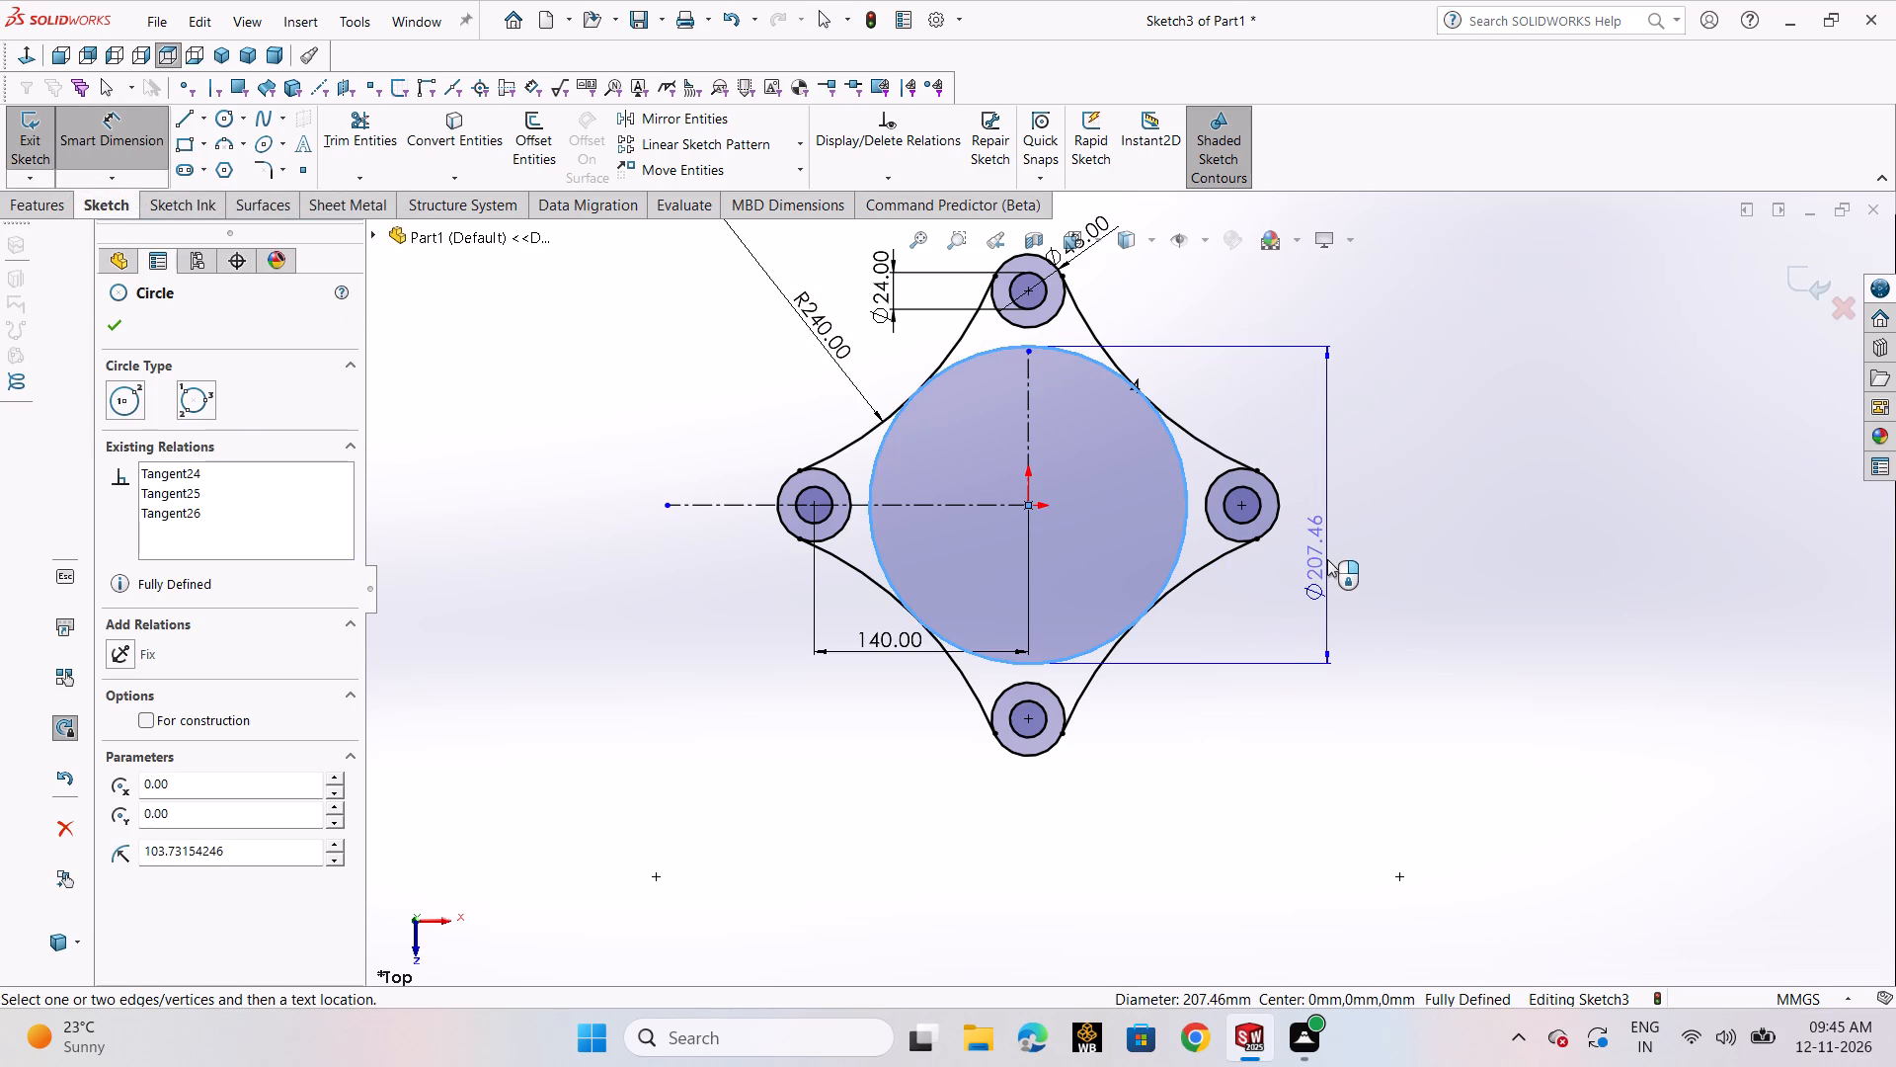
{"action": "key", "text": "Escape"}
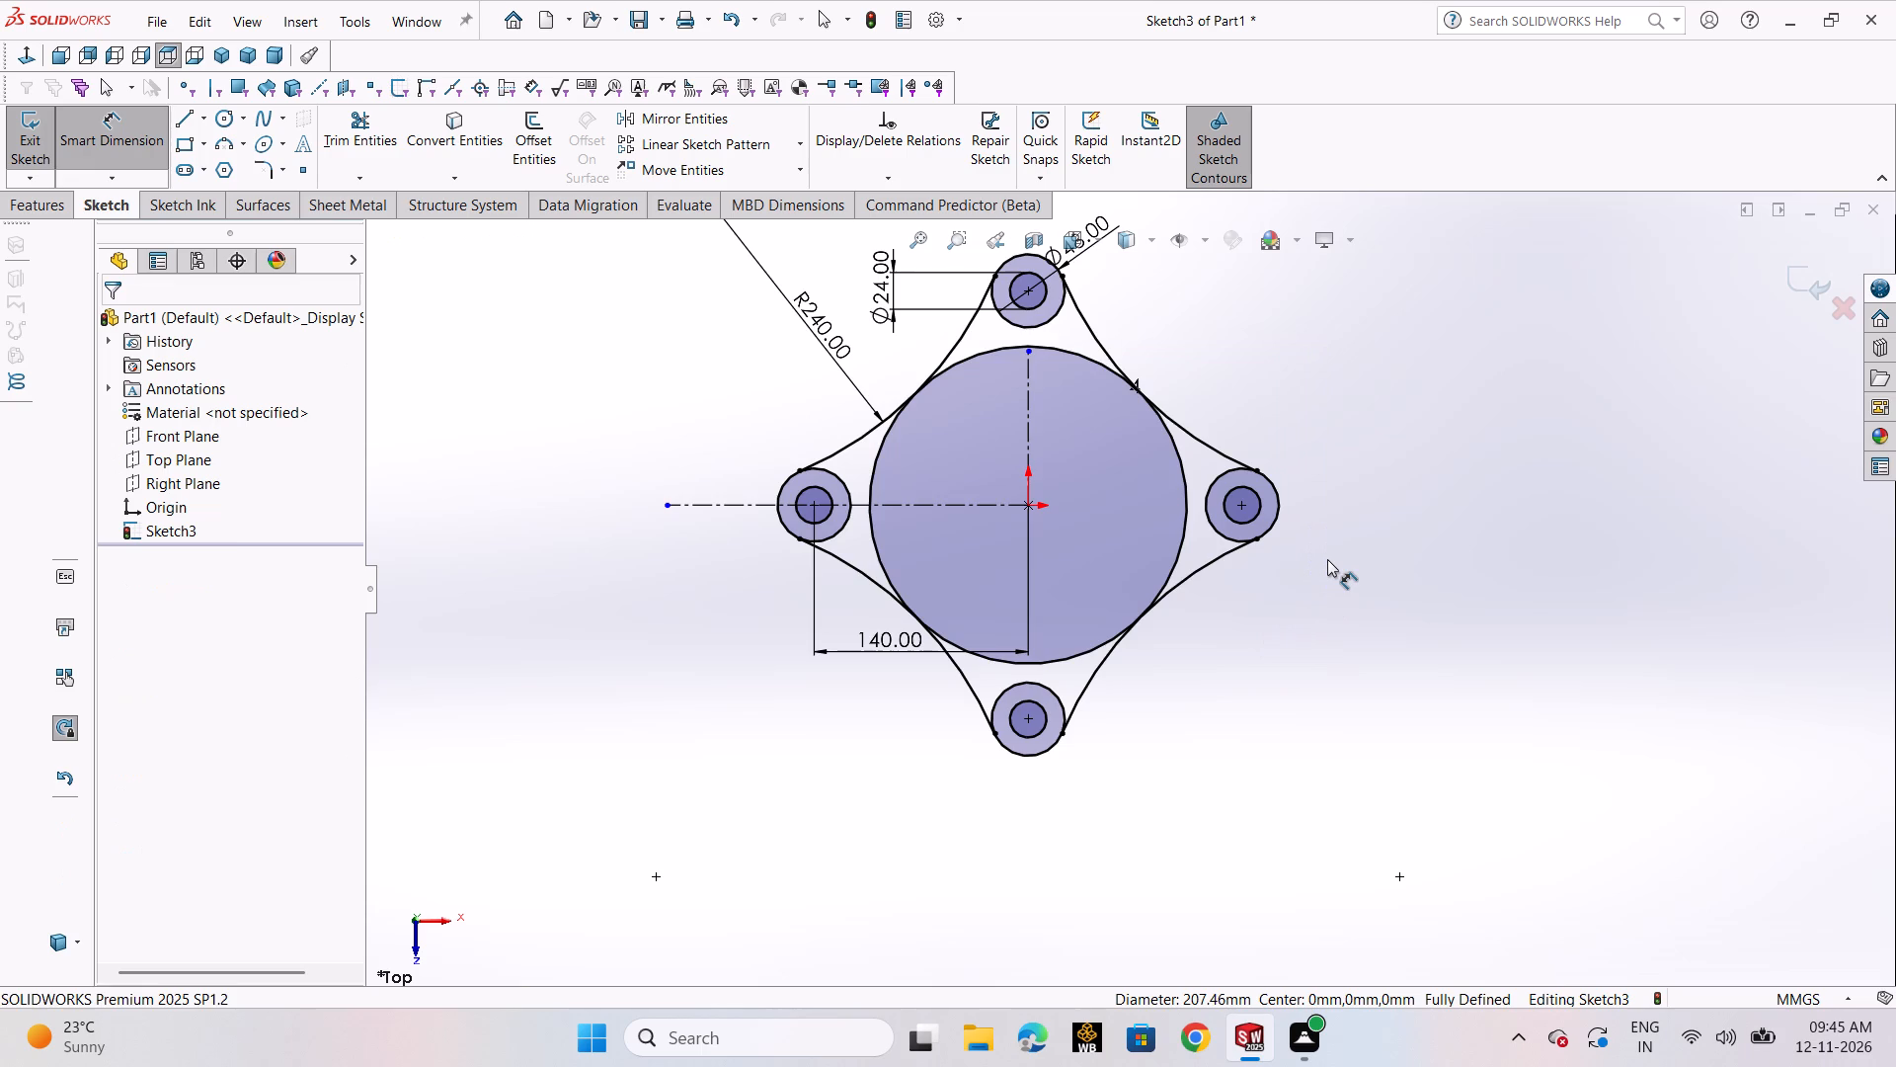
Undo the central perimeter circle that is tangent to the connecting arcs.
{"action": "key", "text": "ctrl+z"}
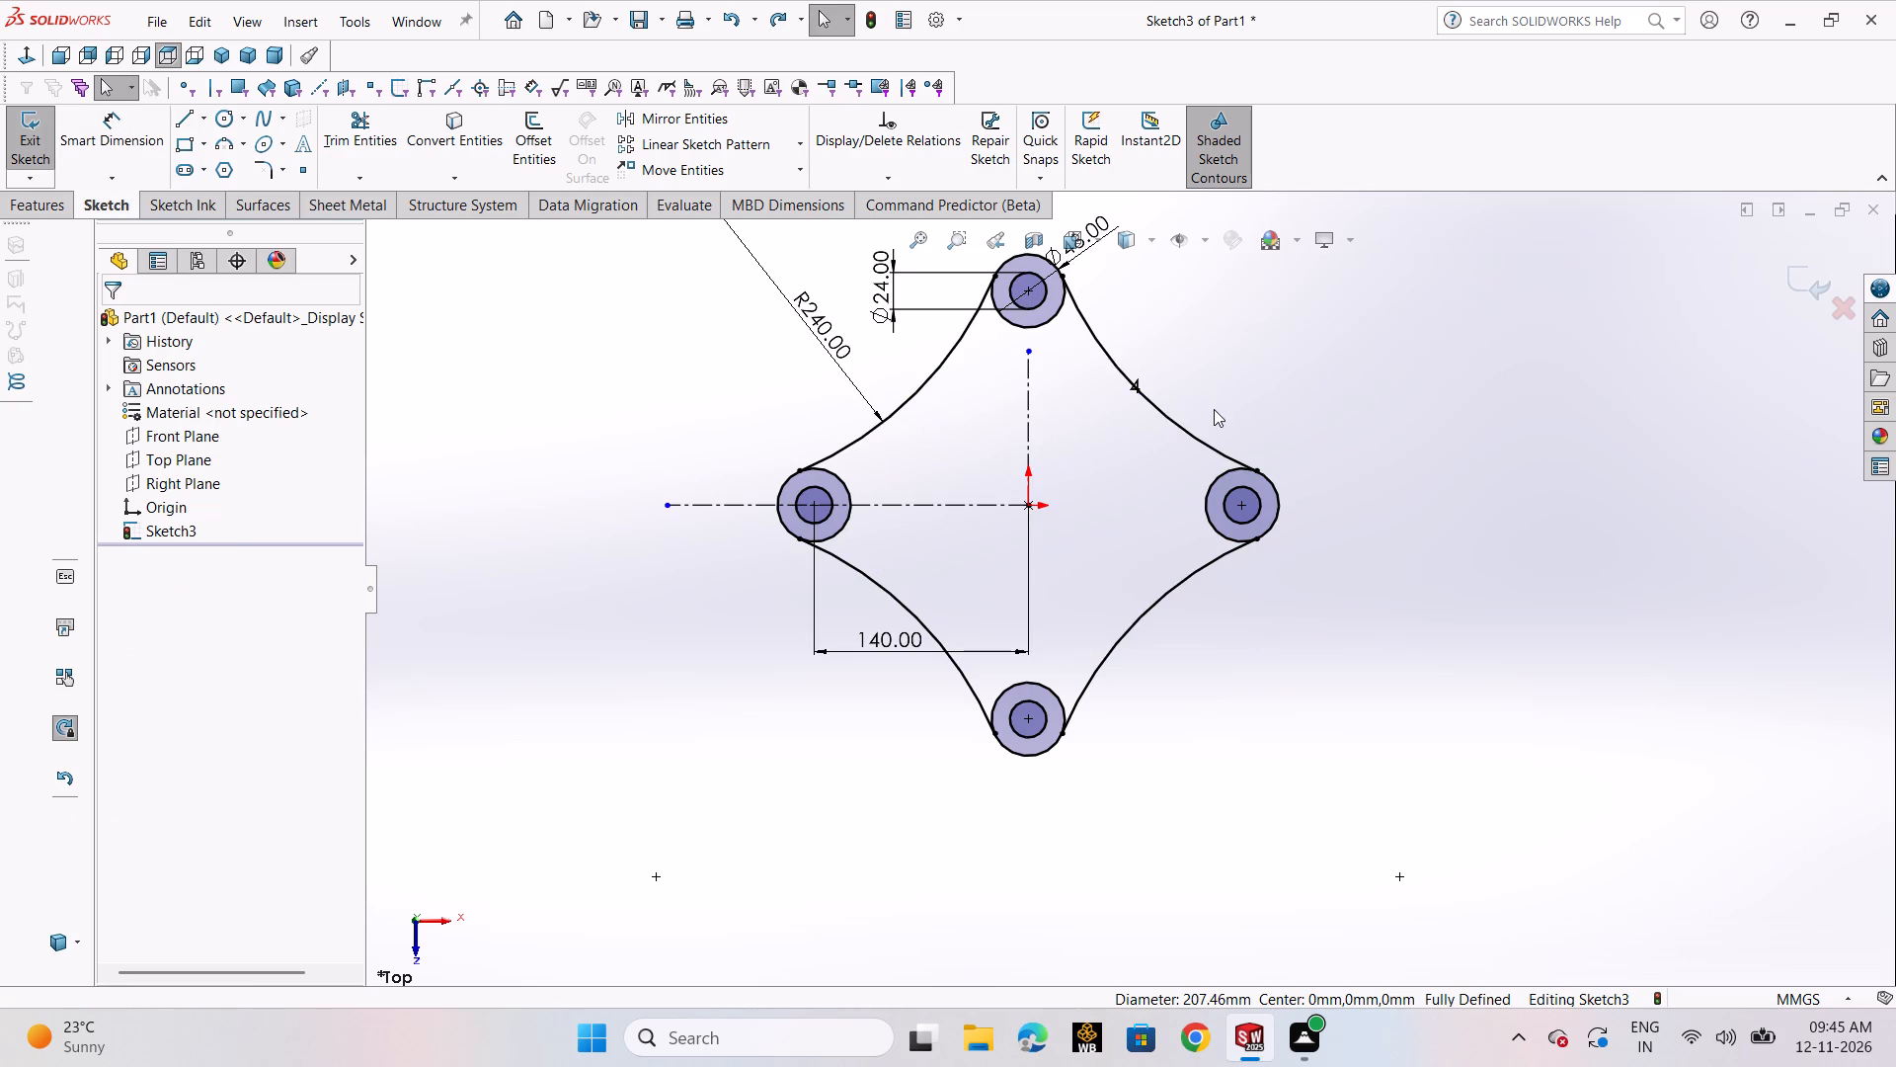
Trim away the inward-facing arcs of the four 48 mm circles to leave one continuous outer profile.
{"action": "left_click", "coordinate": [382, 140]}
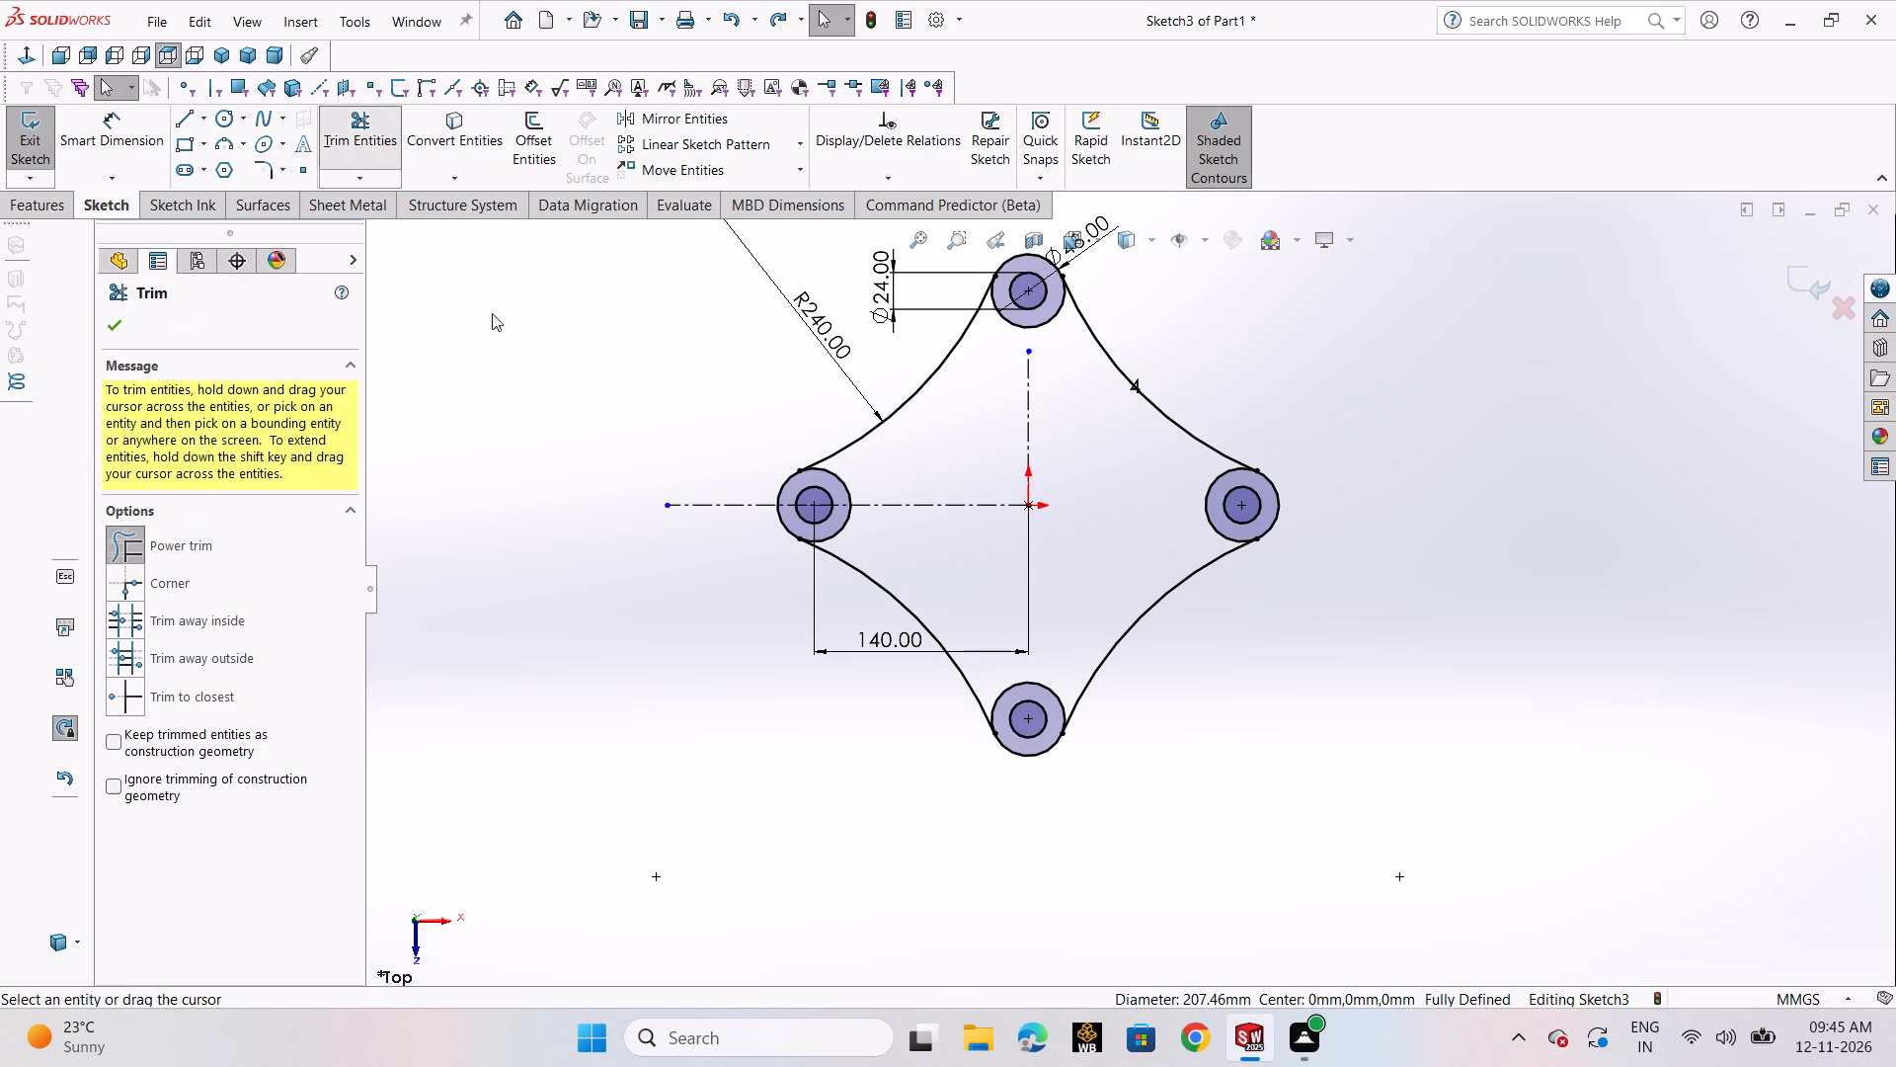
{"action": "left_click_drag", "start_coordinate": [1009, 413], "coordinate": [1021, 315]}
{"action": "left_click_drag", "start_coordinate": [1166, 446], "coordinate": [1223, 511]}
{"action": "left_click_drag", "start_coordinate": [1032, 651], "coordinate": [1033, 699]}
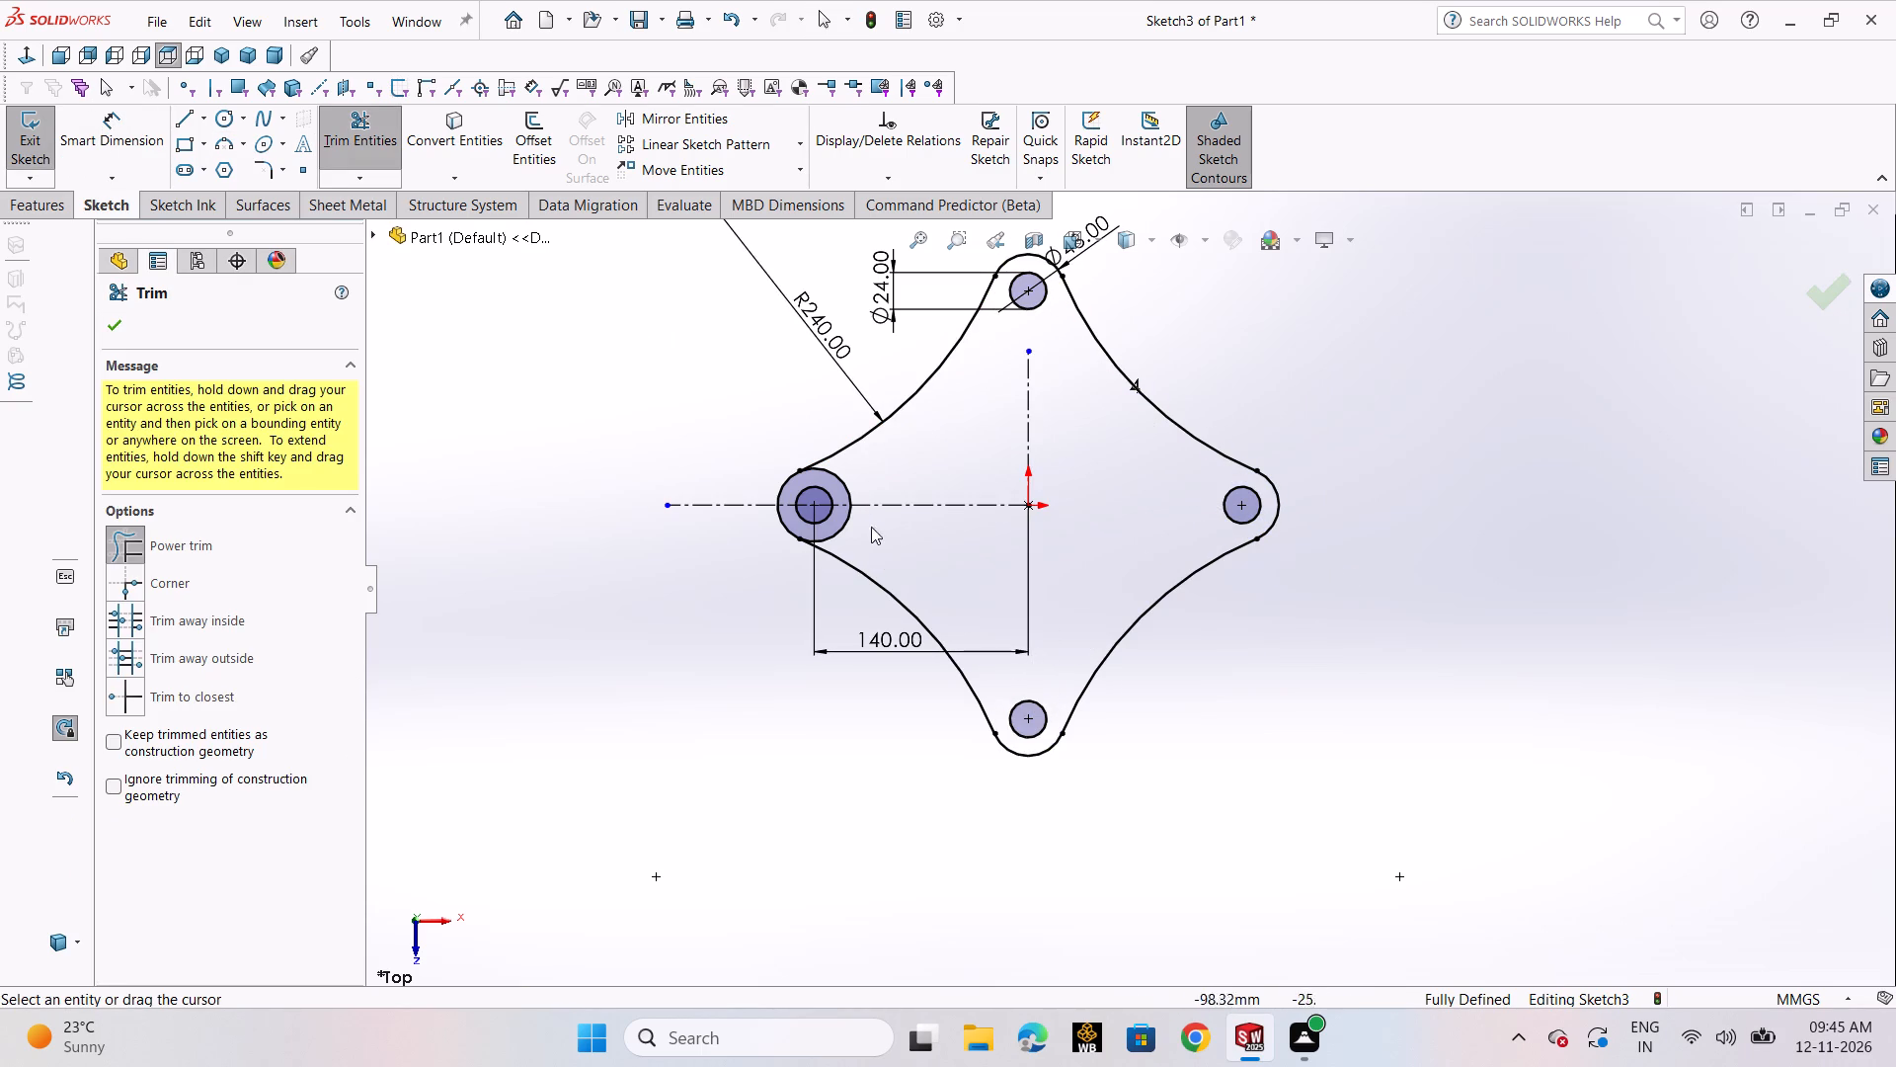
{"action": "left_click_drag", "start_coordinate": [866, 522], "coordinate": [835, 522]}
{"action": "left_click_drag", "start_coordinate": [852, 463], "coordinate": [830, 472]}
{"action": "left_click", "coordinate": [118, 325]}
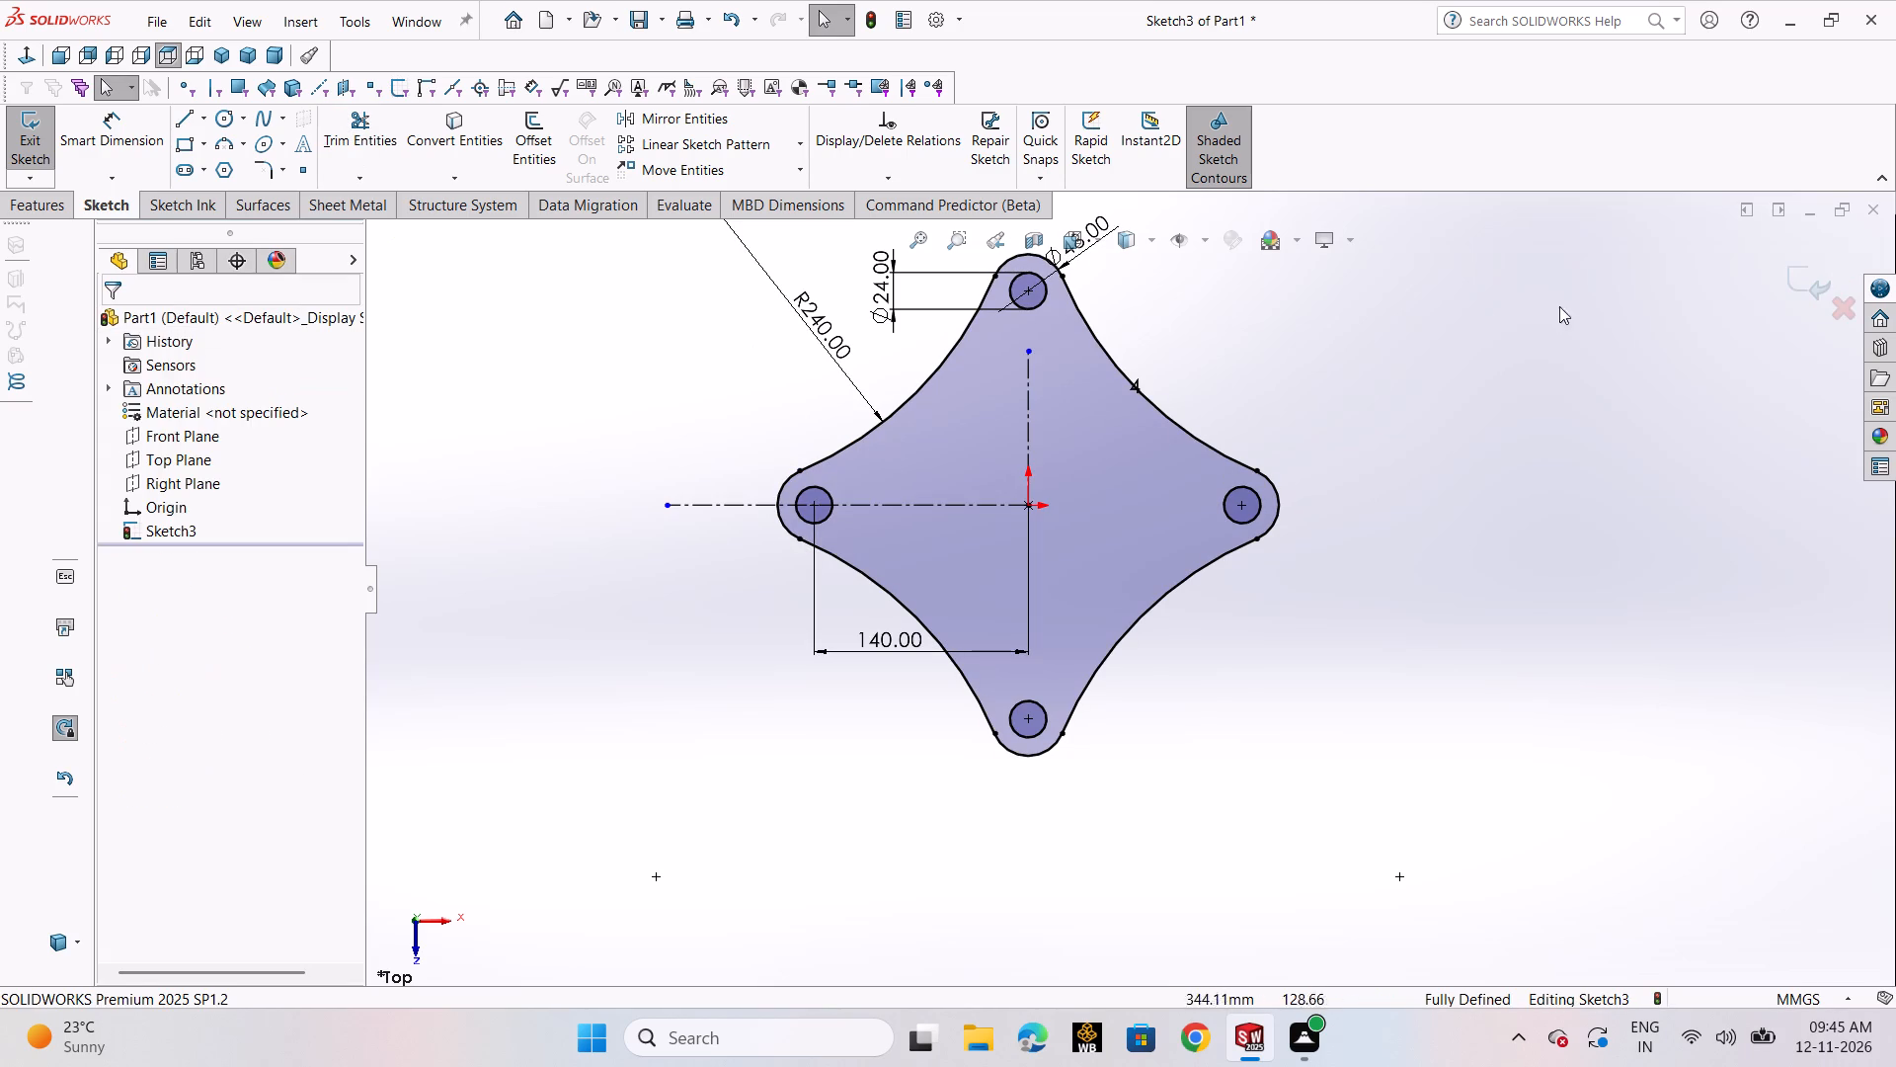
Finish the sketch and extrude the four-lobed profile with its holes to a blind depth of 16 mm.
{"action": "left_click", "coordinate": [1797, 283]}
{"action": "left_click", "coordinate": [60, 207]}
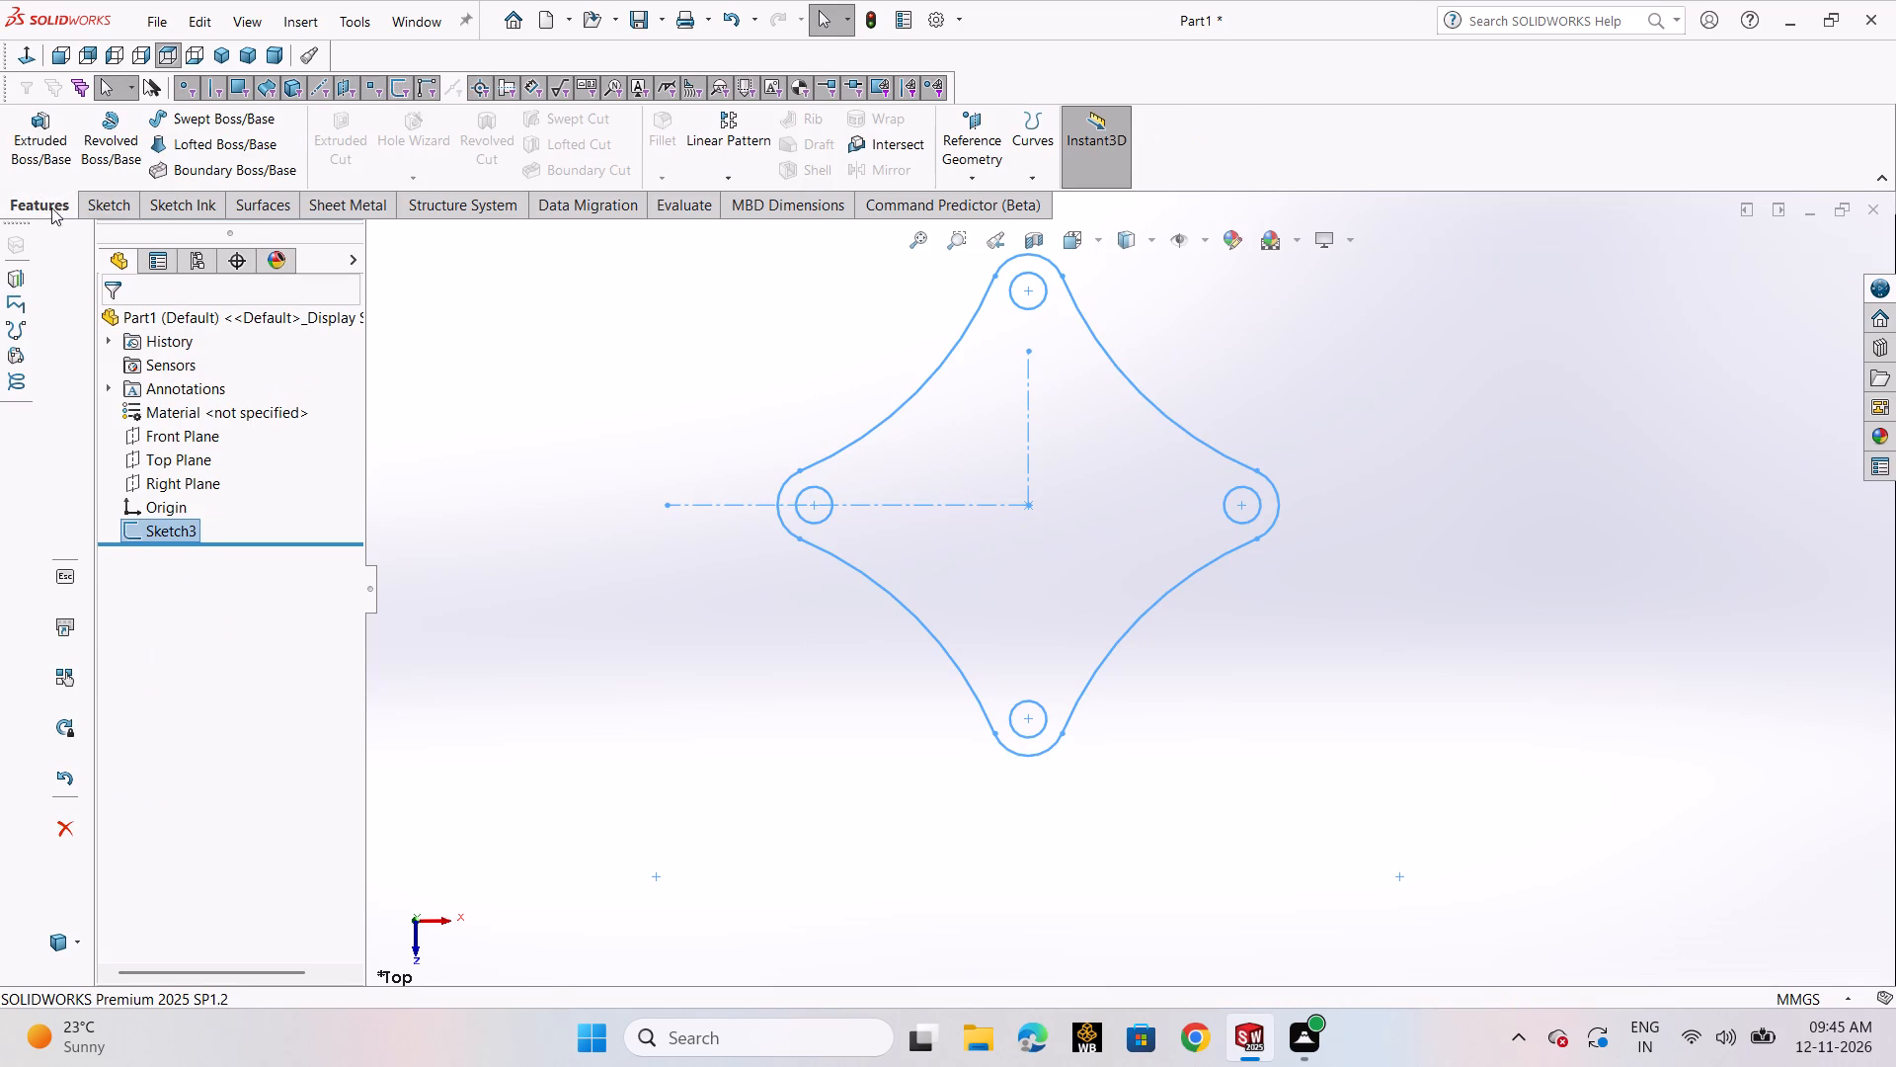
{"action": "left_click", "coordinate": [38, 130]}
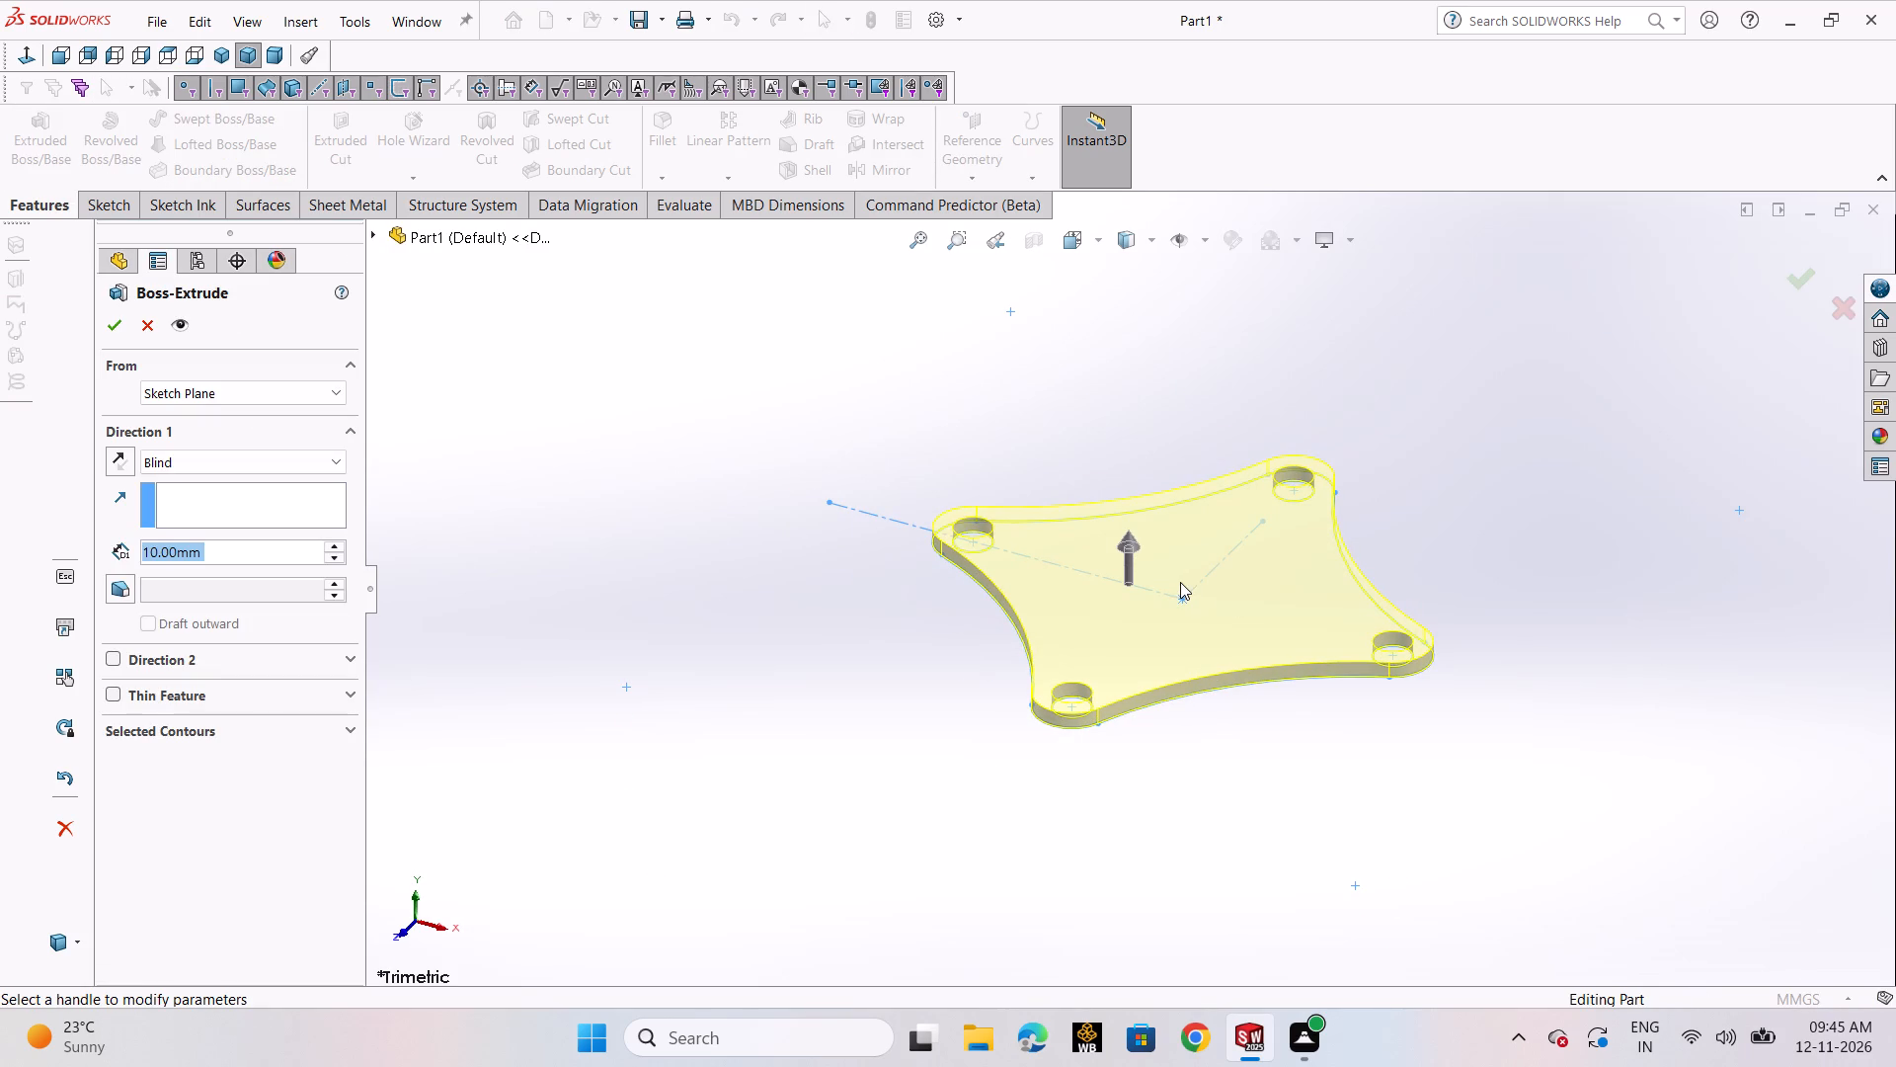
{"action": "type", "text": "16"}
{"action": "key", "text": "Return"}
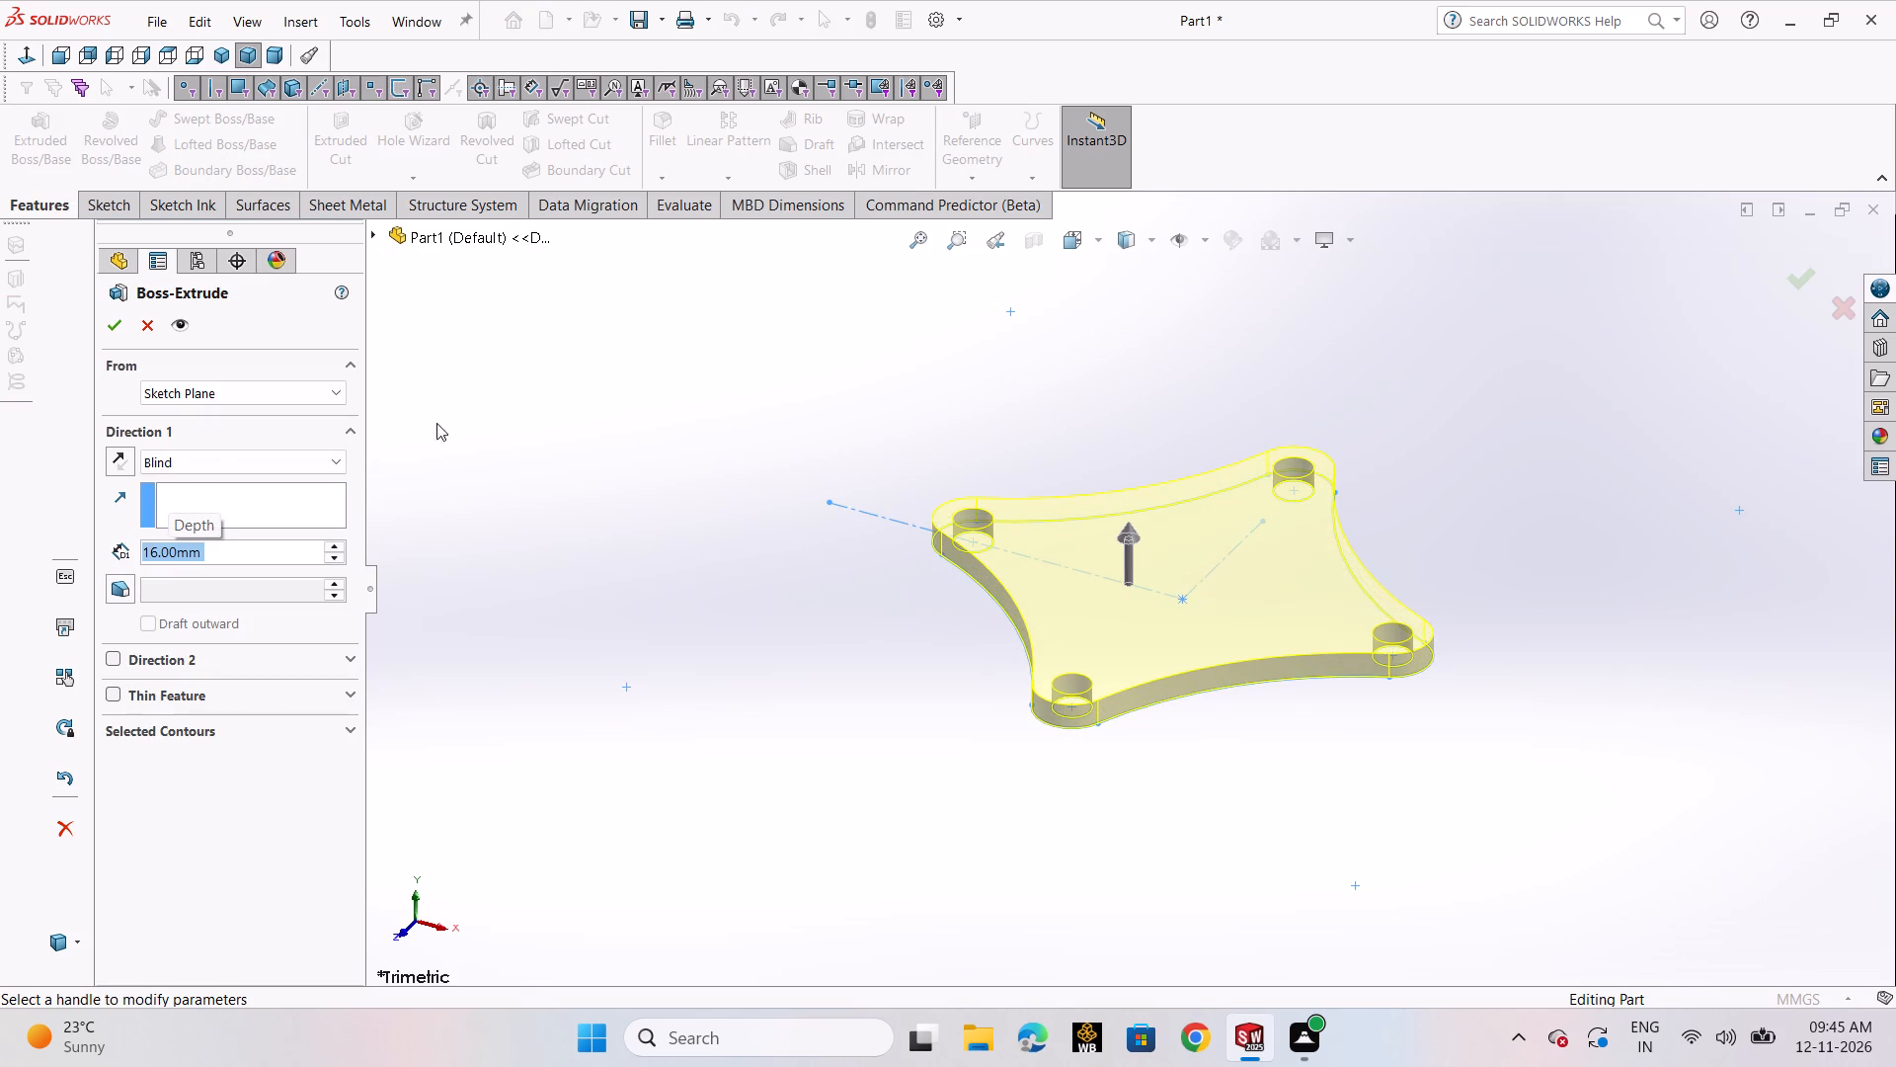
{"action": "left_click", "coordinate": [107, 327]}
{"action": "left_click", "coordinate": [614, 424]}
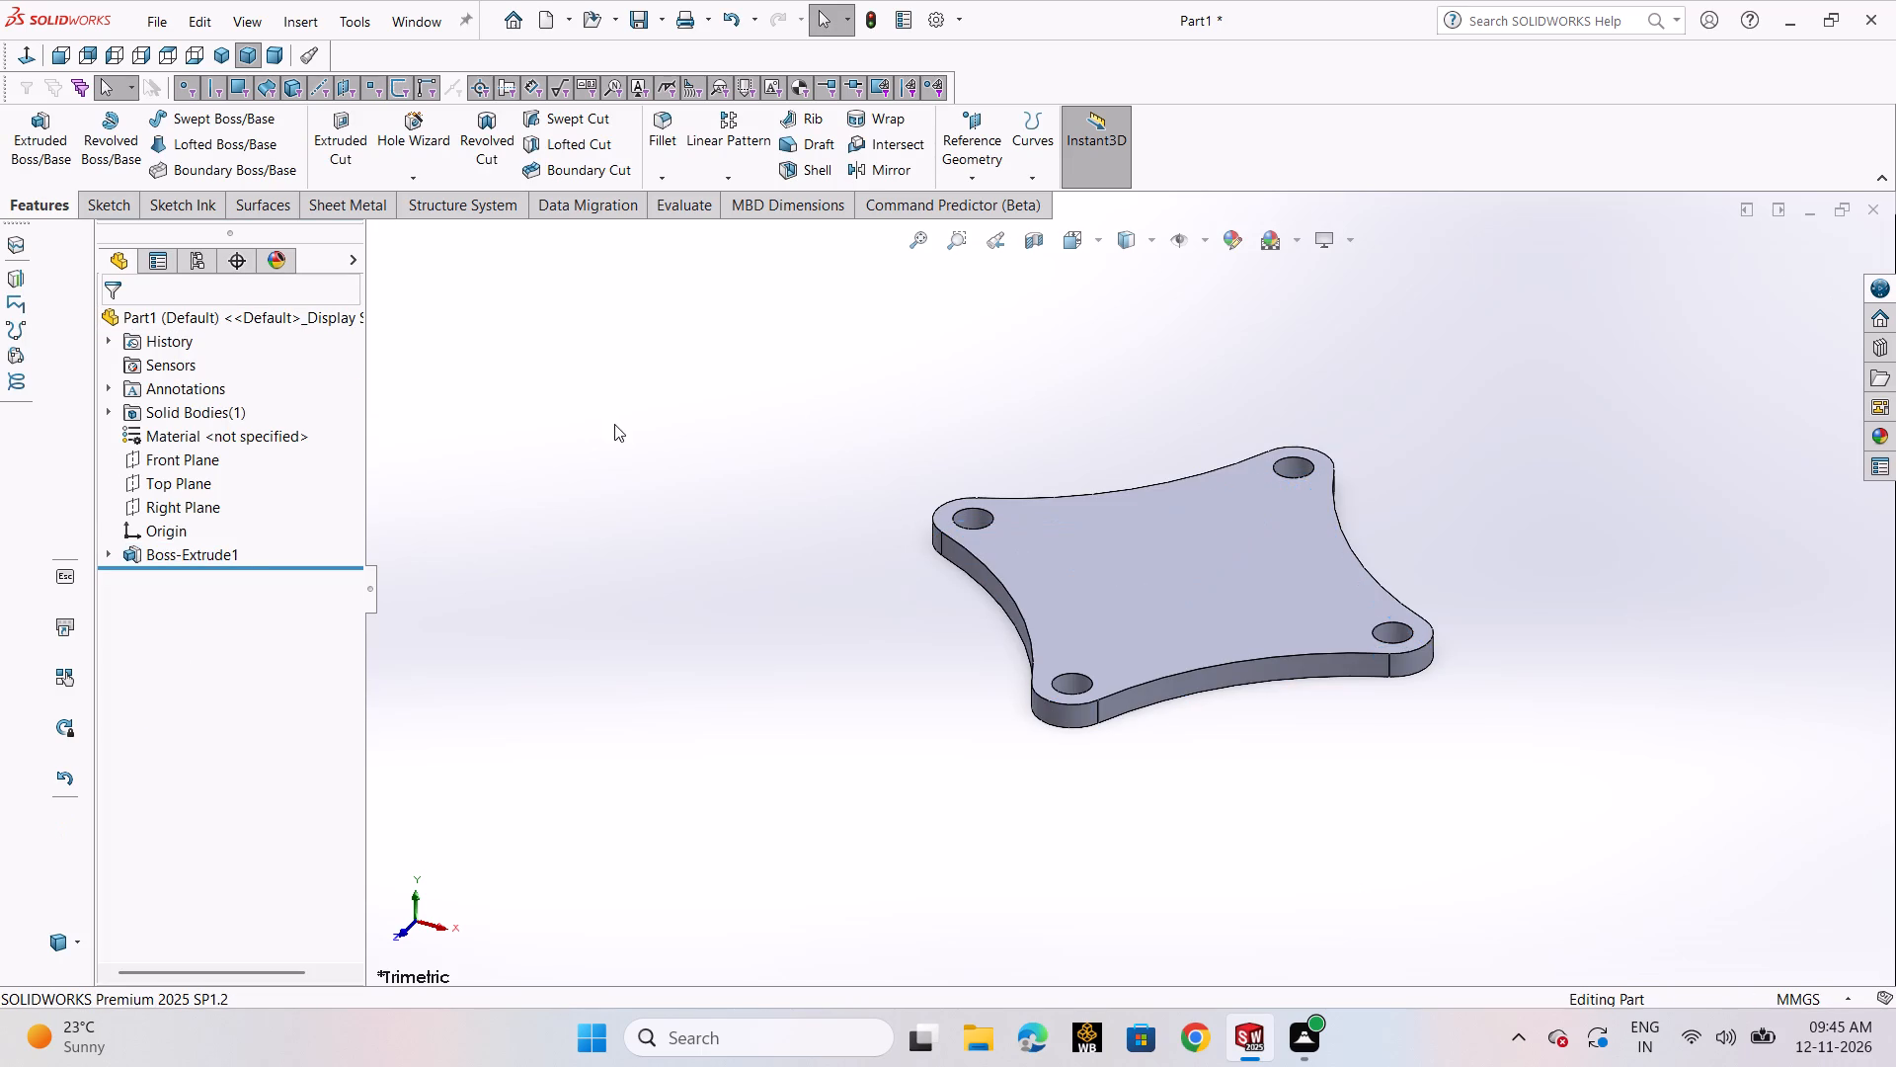
On the plate's top face, sketch a central perimeter circle of about 103.7 mm radius touching two upper concave edges and the lower-right one.
{"action": "scroll", "coordinate": [960, 456], "scroll_direction": "up", "scroll_amount": 1}
{"action": "left_click", "coordinate": [1182, 562]}
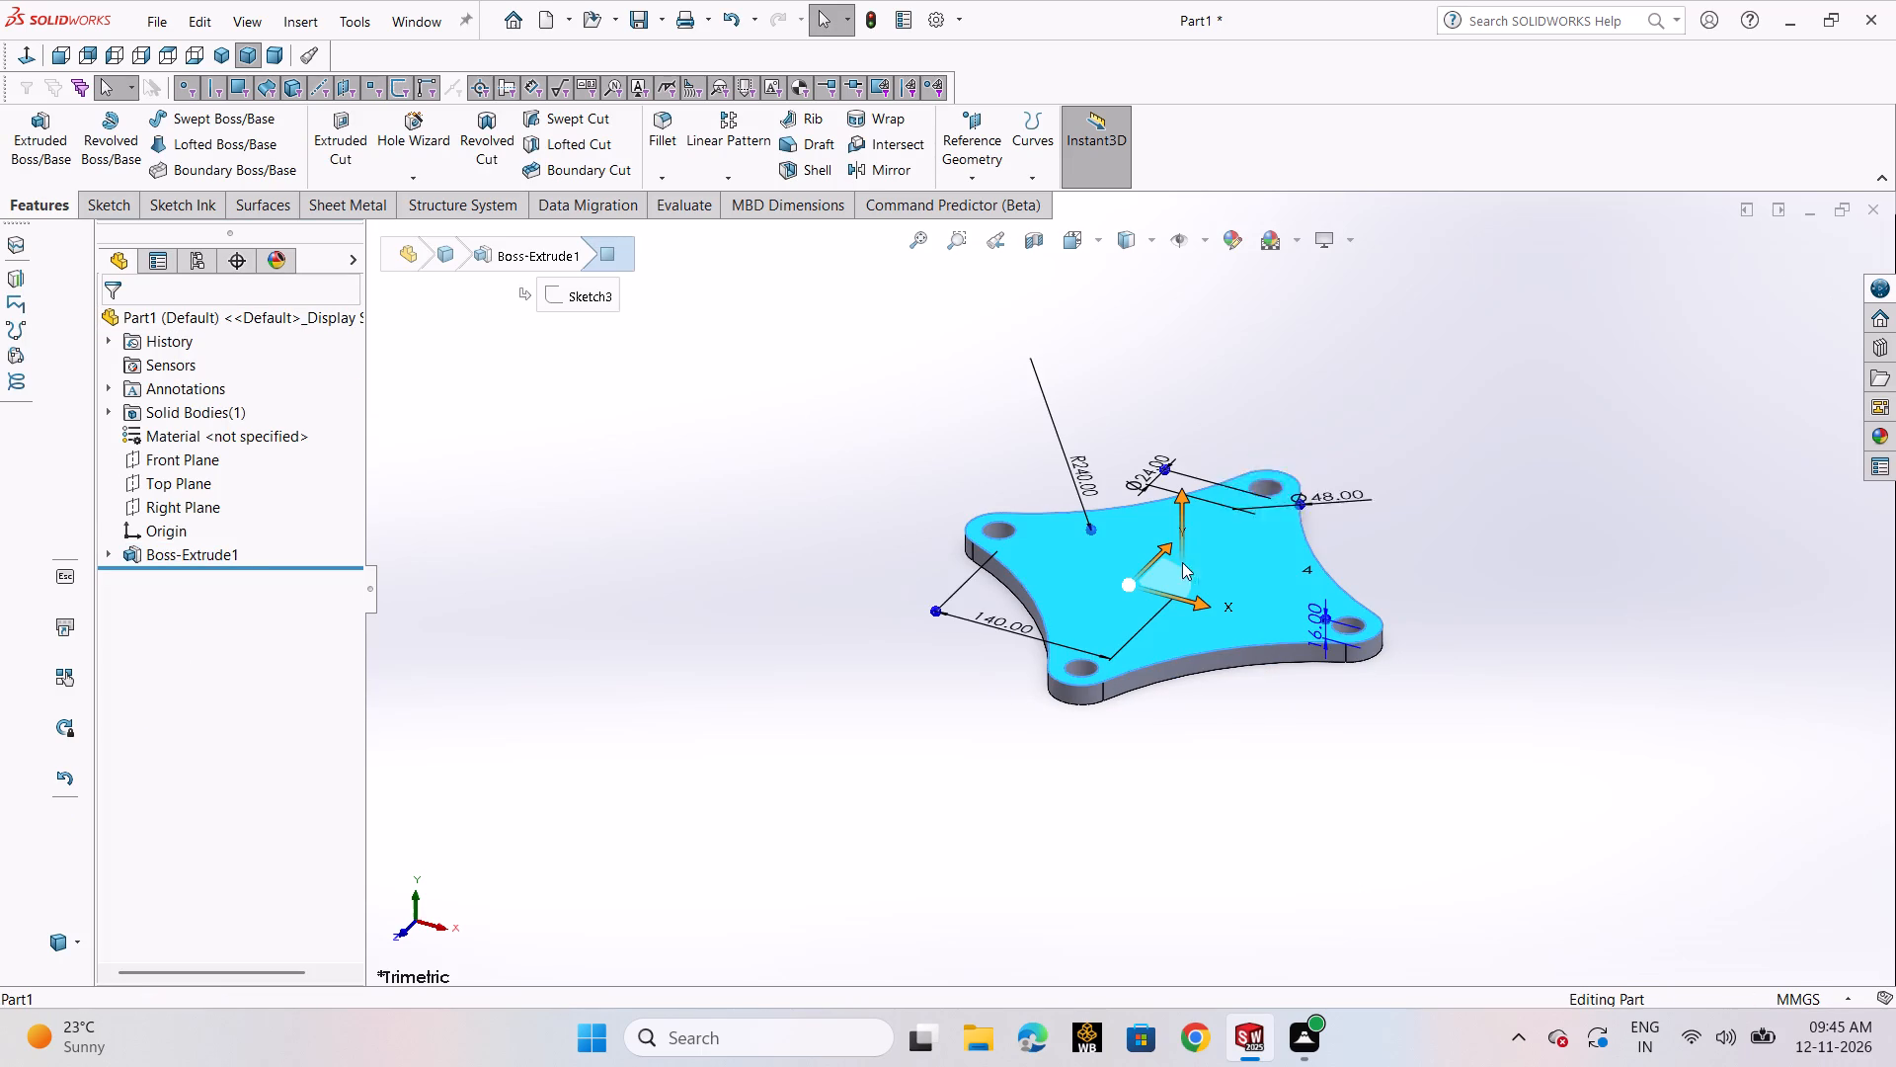
{"action": "left_click", "coordinate": [1283, 504]}
{"action": "left_click", "coordinate": [1387, 414]}
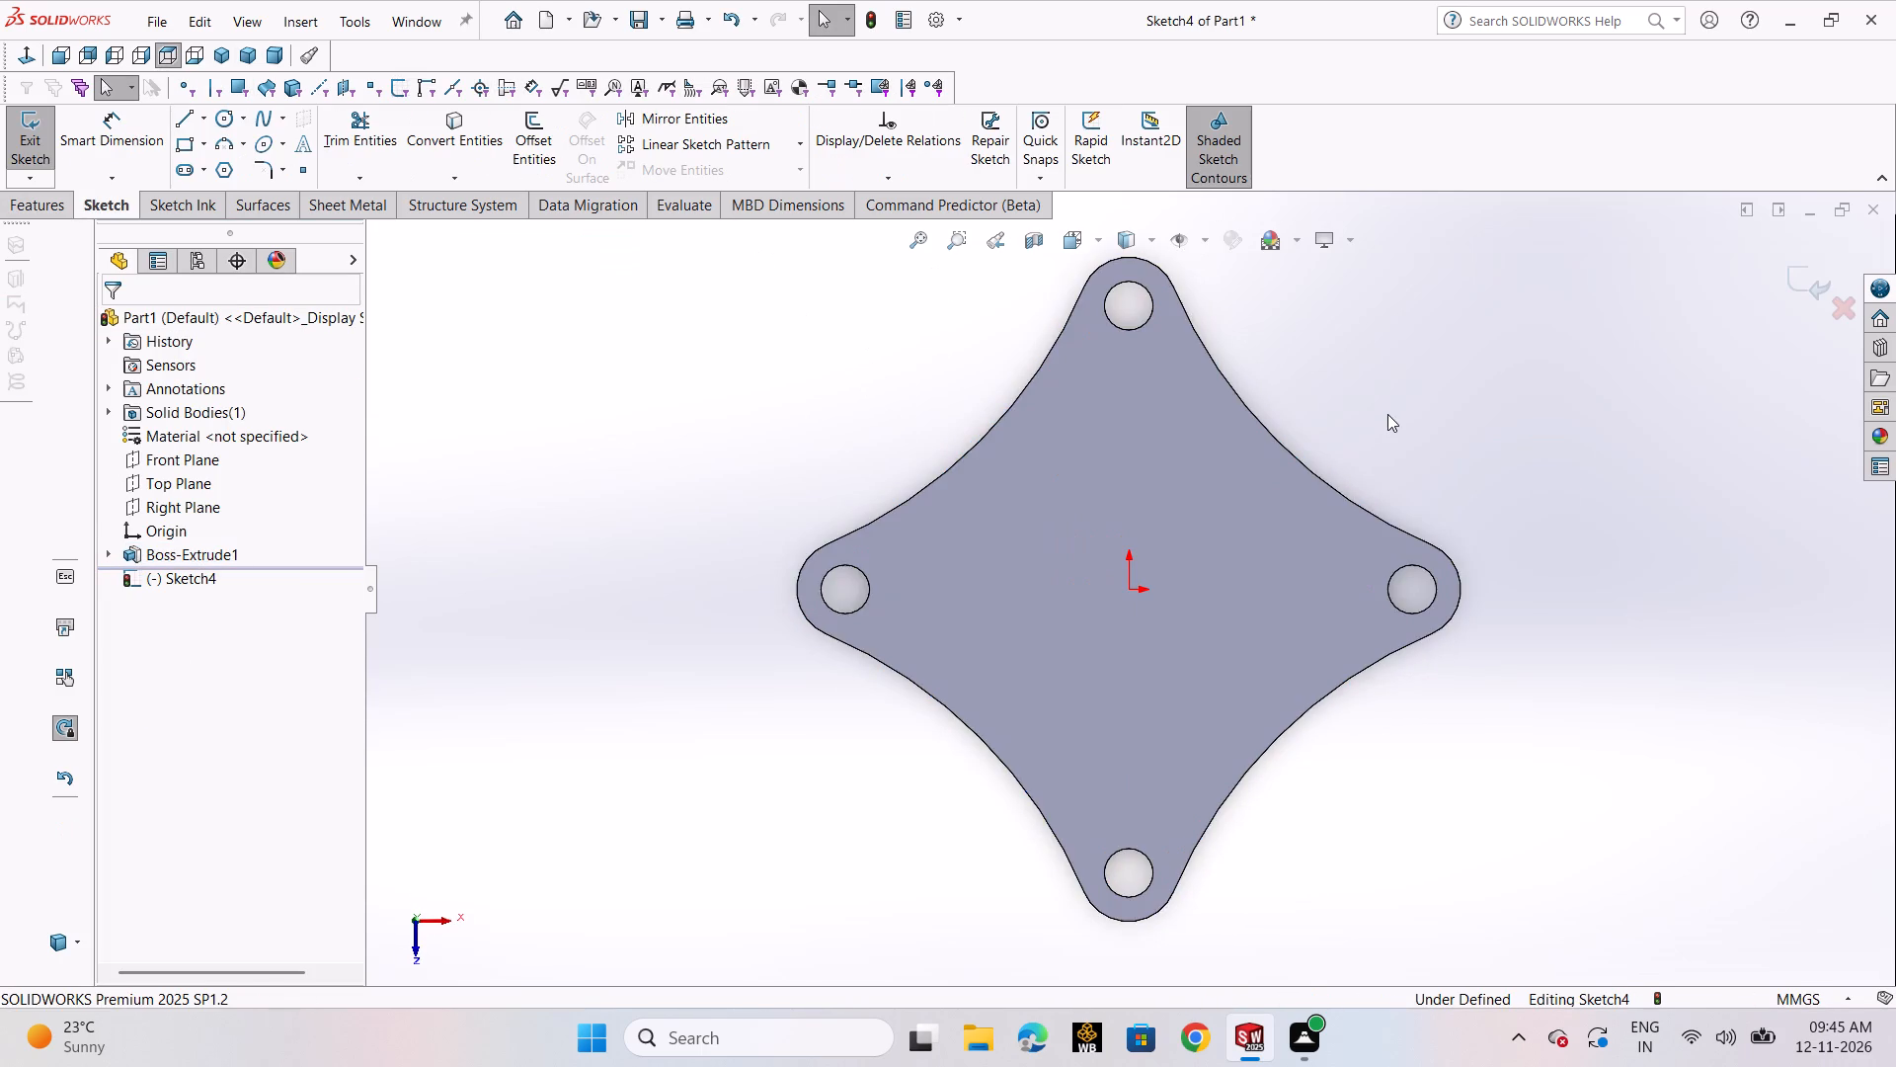
{"action": "left_click", "coordinate": [242, 124]}
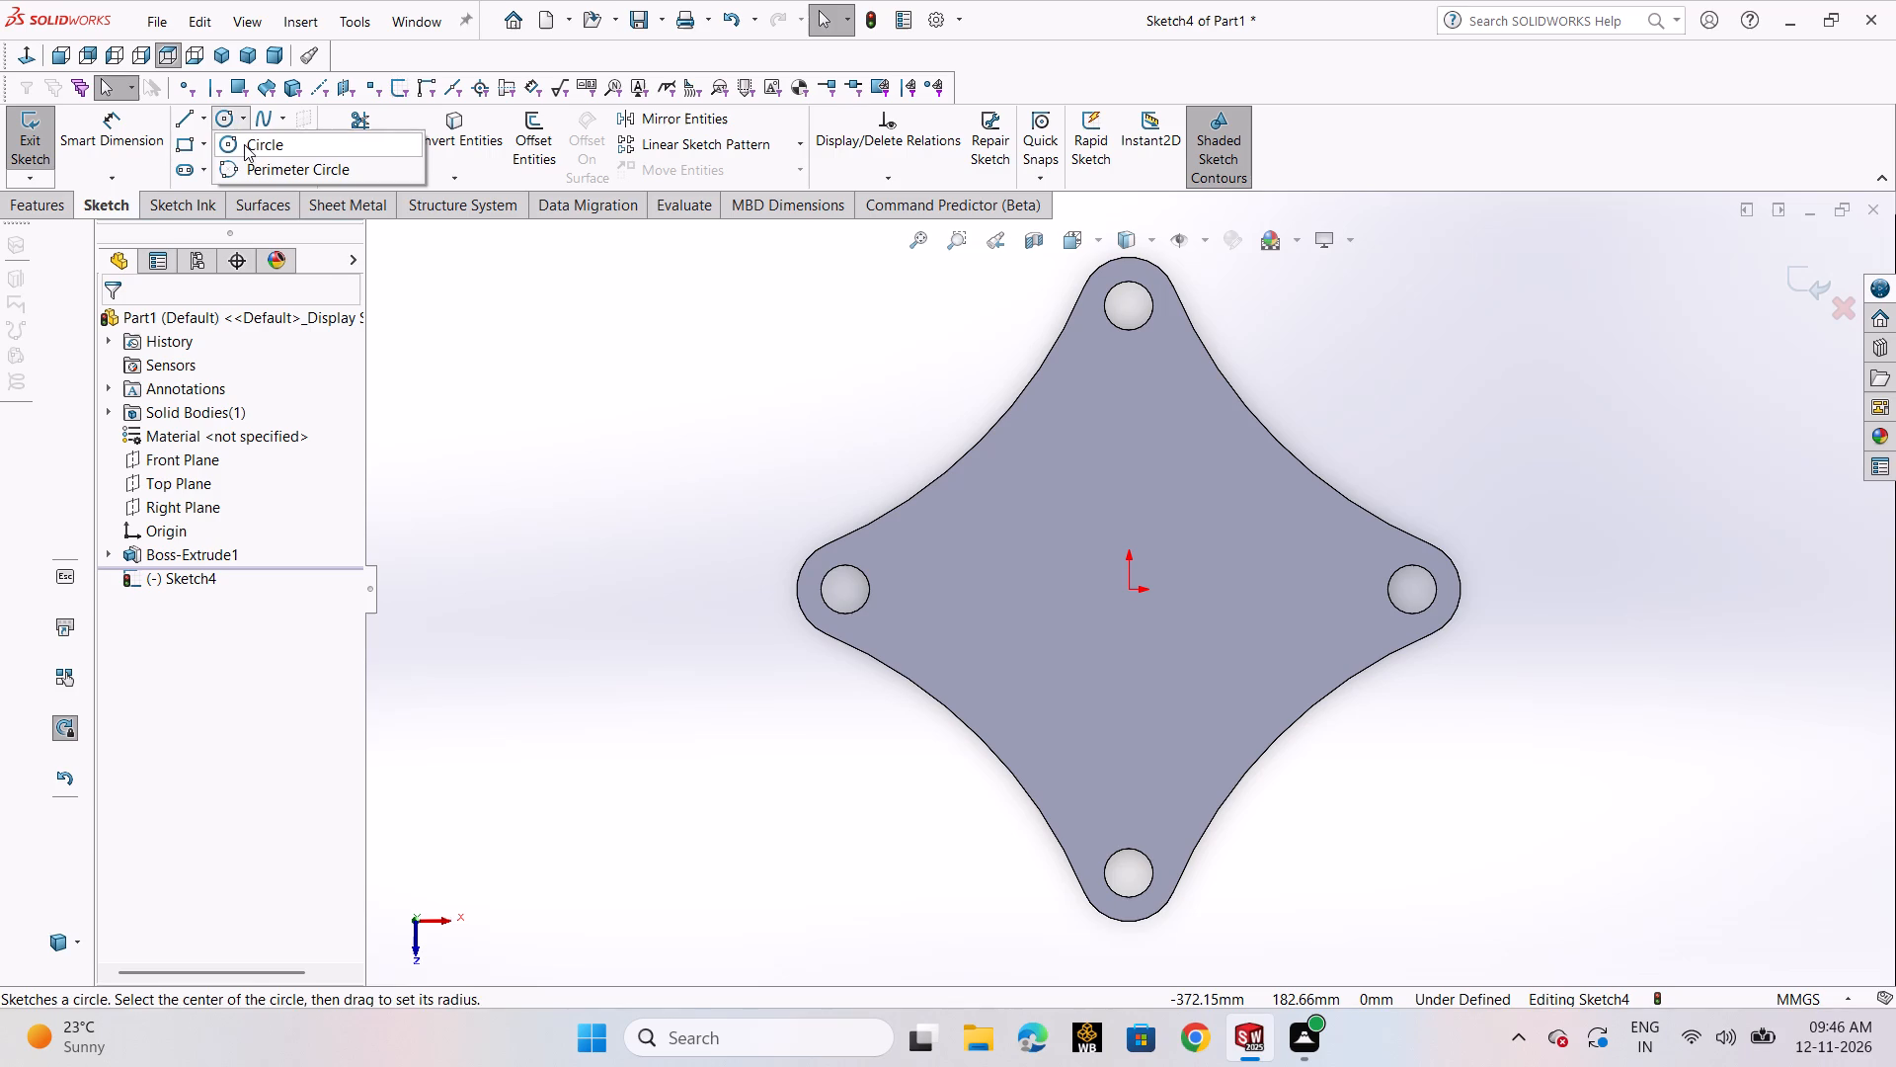
{"action": "left_click", "coordinate": [244, 144]}
{"action": "left_click", "coordinate": [241, 113]}
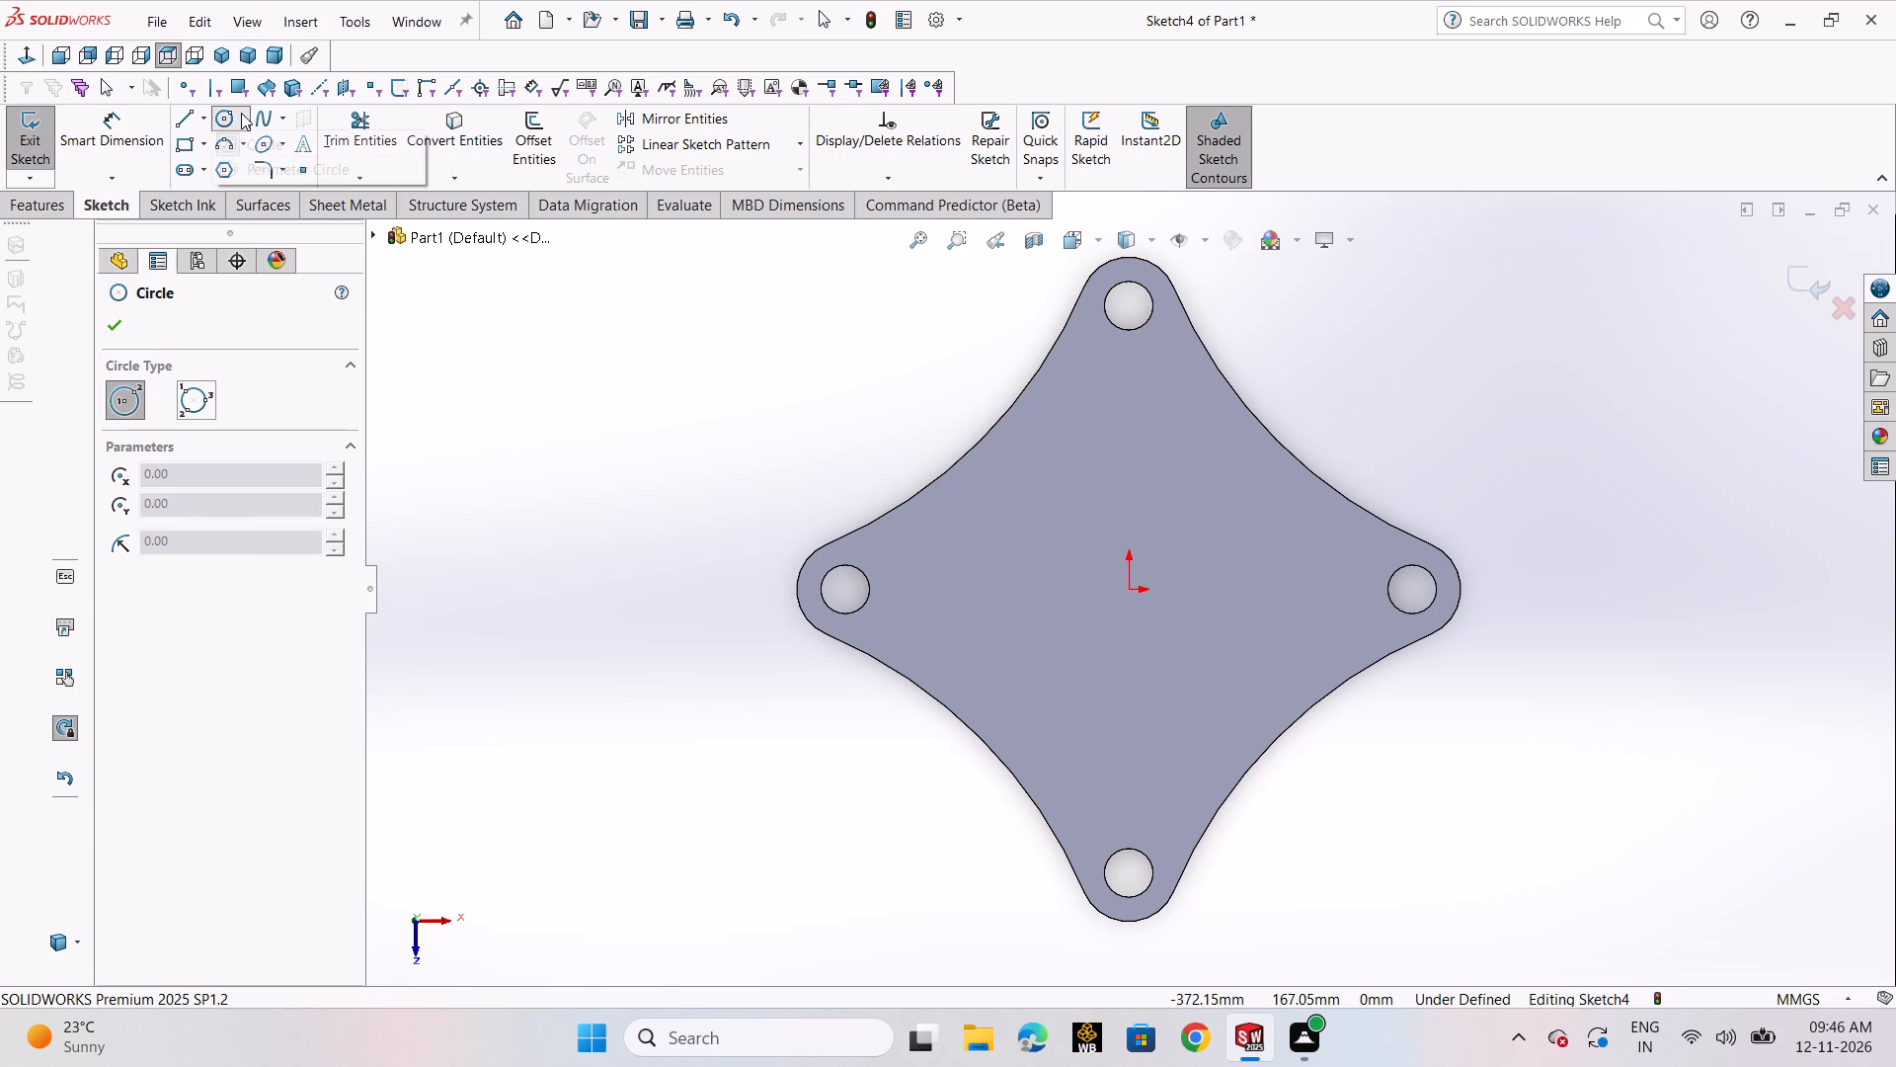
{"action": "left_click", "coordinate": [246, 161]}
{"action": "left_click", "coordinate": [990, 422]}
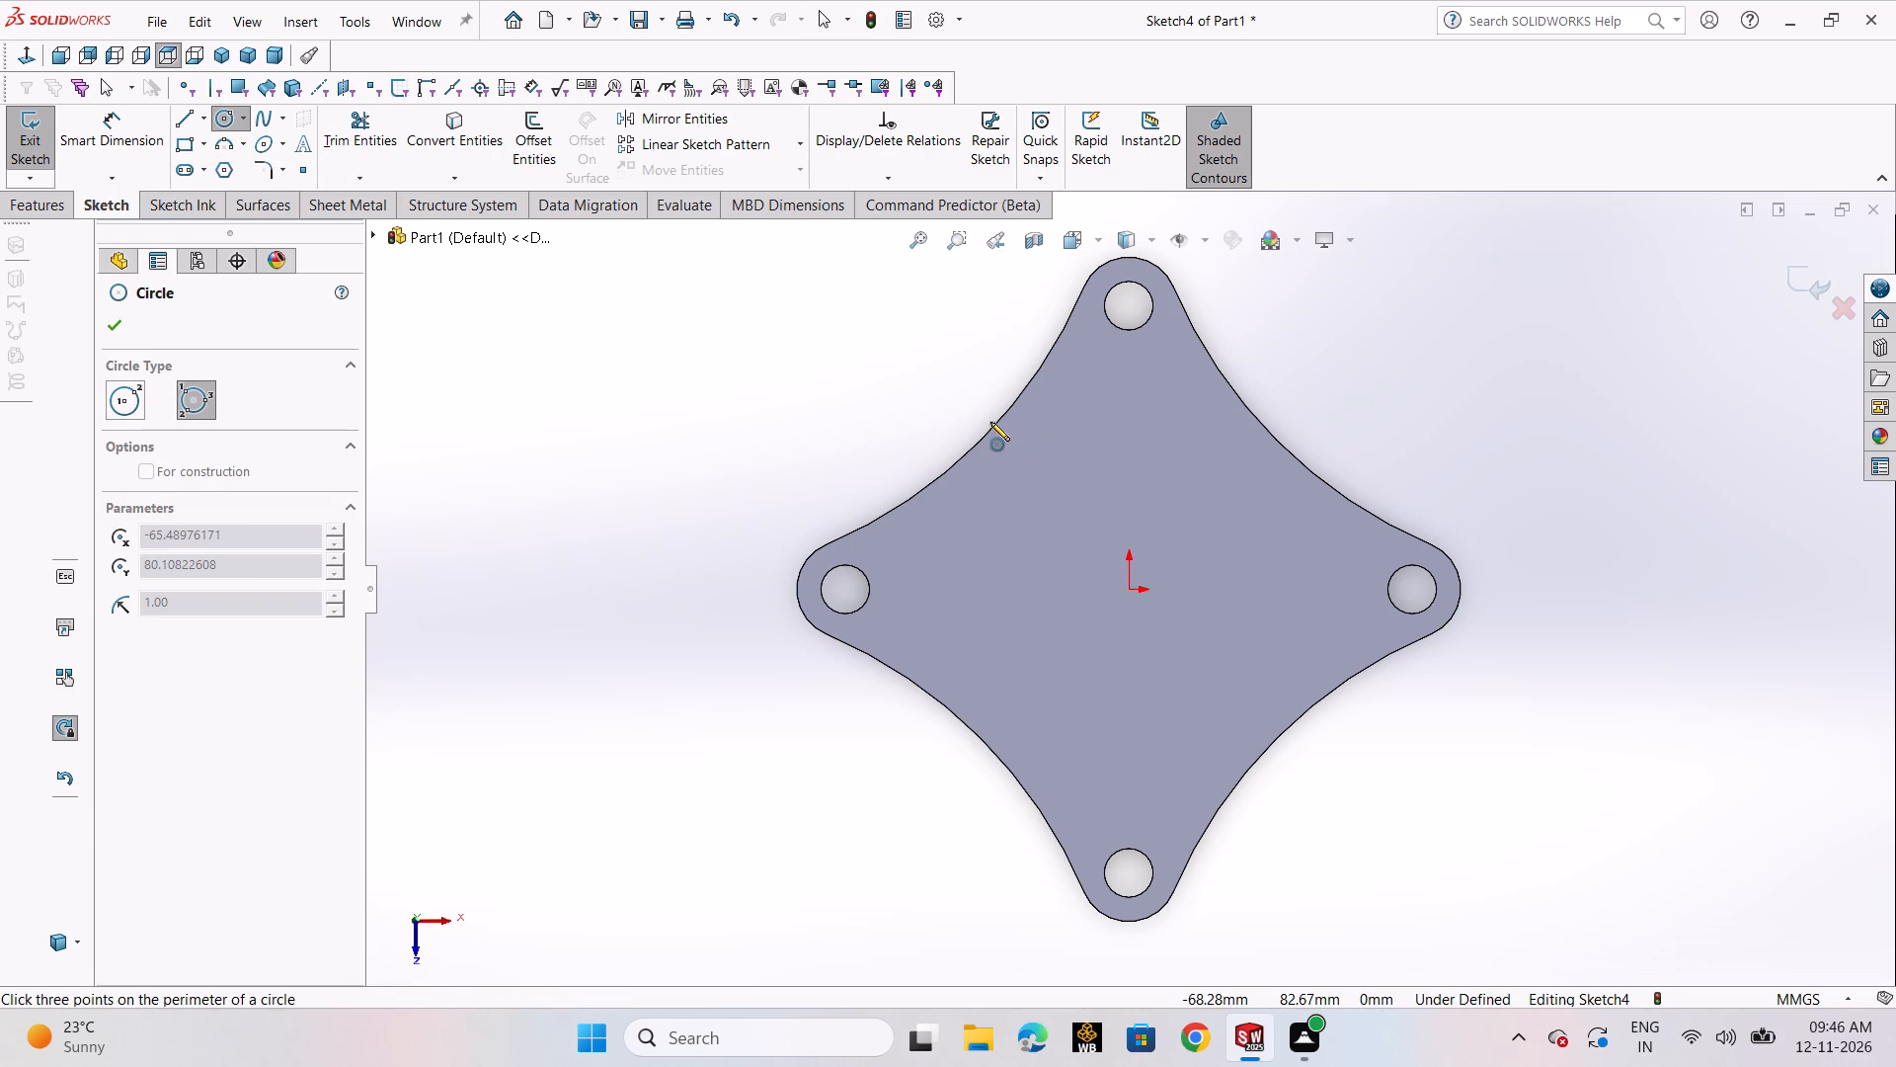
{"action": "left_click", "coordinate": [1268, 433]}
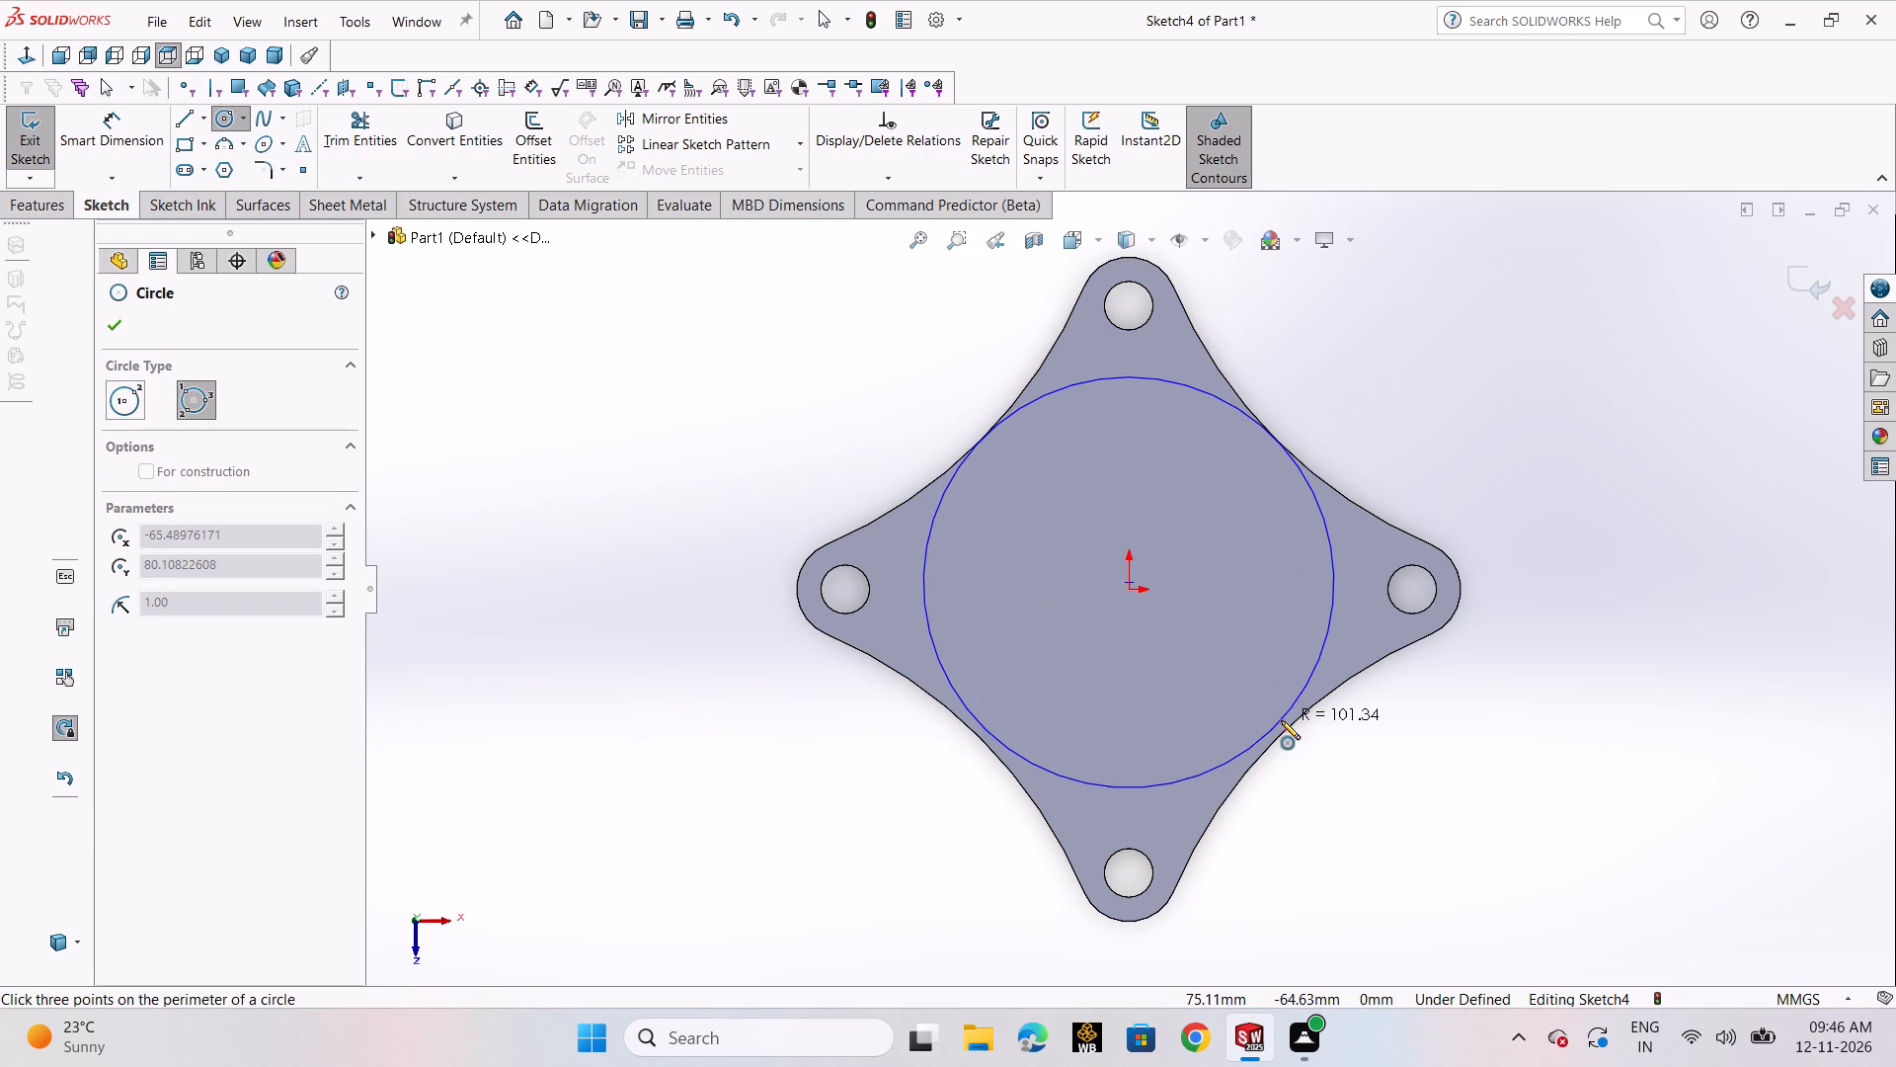
{"action": "left_click", "coordinate": [1287, 733]}
{"action": "right_click", "coordinate": [1287, 733]}
{"action": "left_click", "coordinate": [1371, 743]}
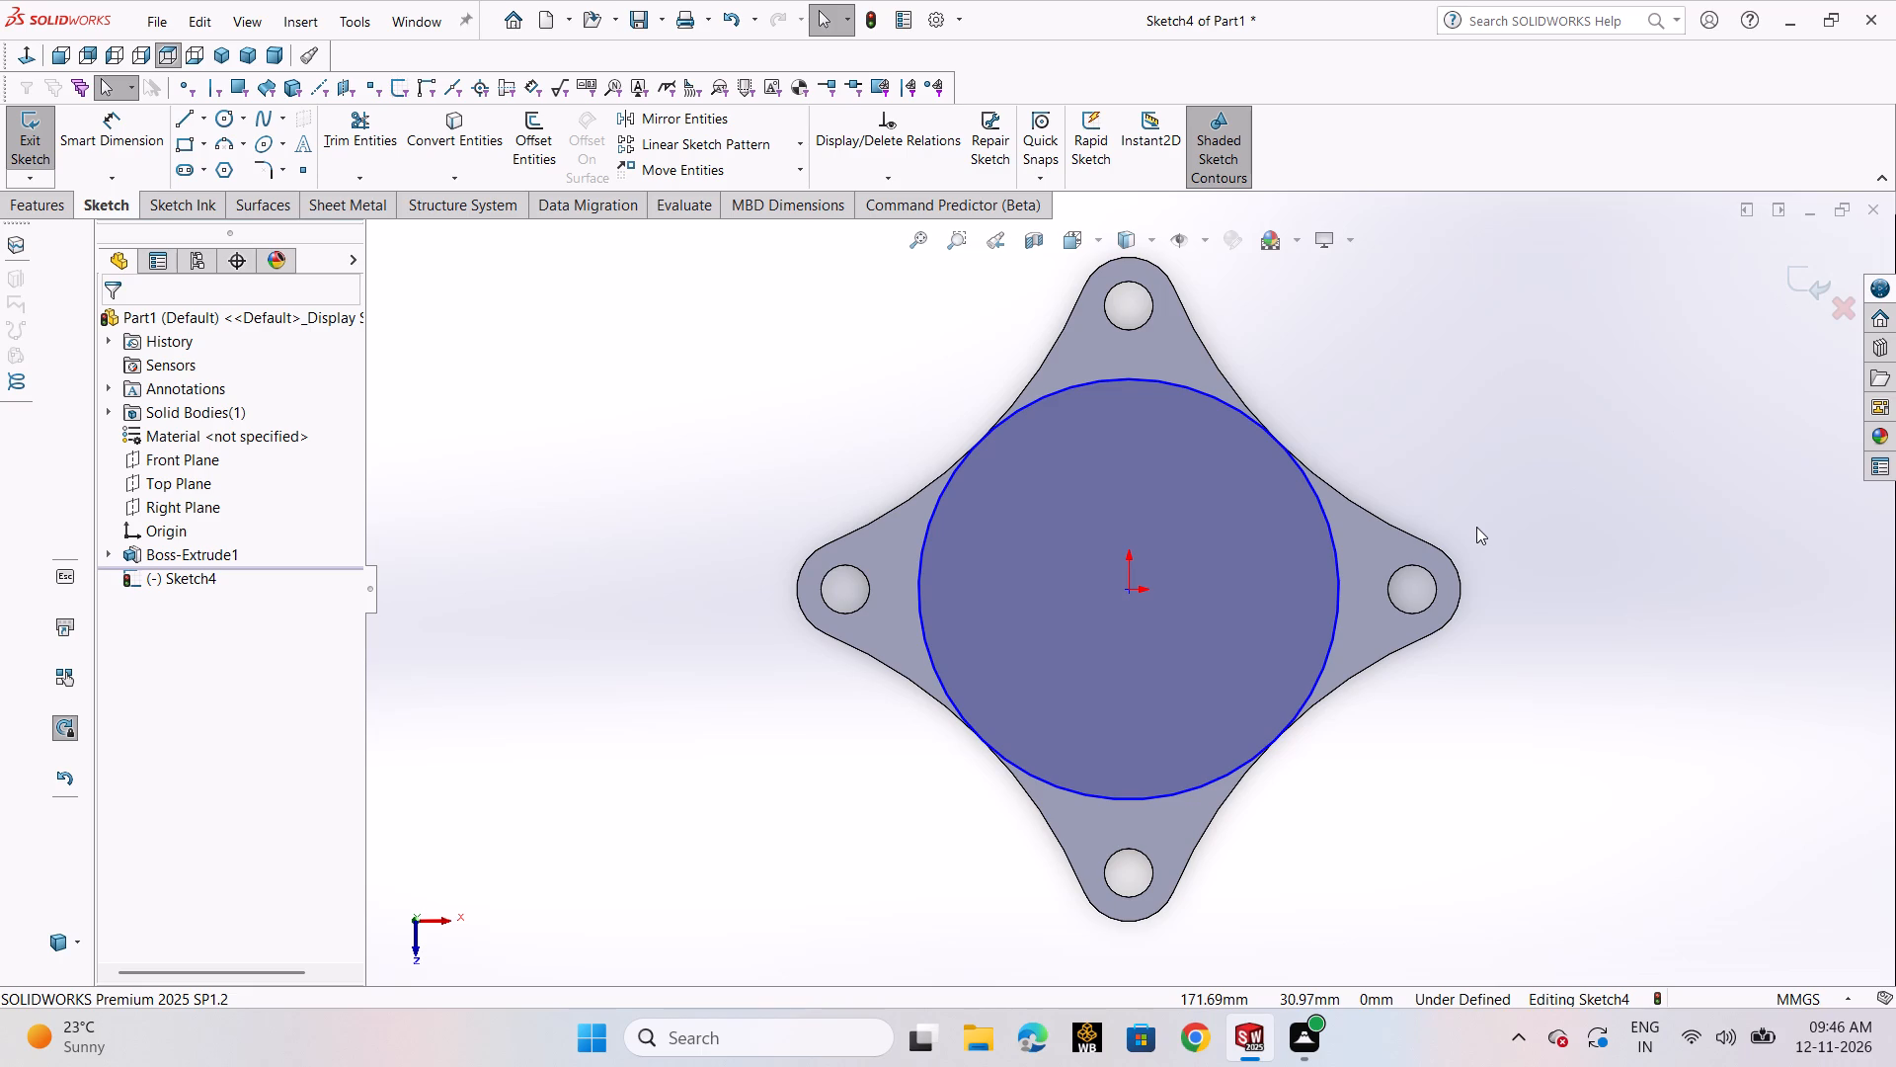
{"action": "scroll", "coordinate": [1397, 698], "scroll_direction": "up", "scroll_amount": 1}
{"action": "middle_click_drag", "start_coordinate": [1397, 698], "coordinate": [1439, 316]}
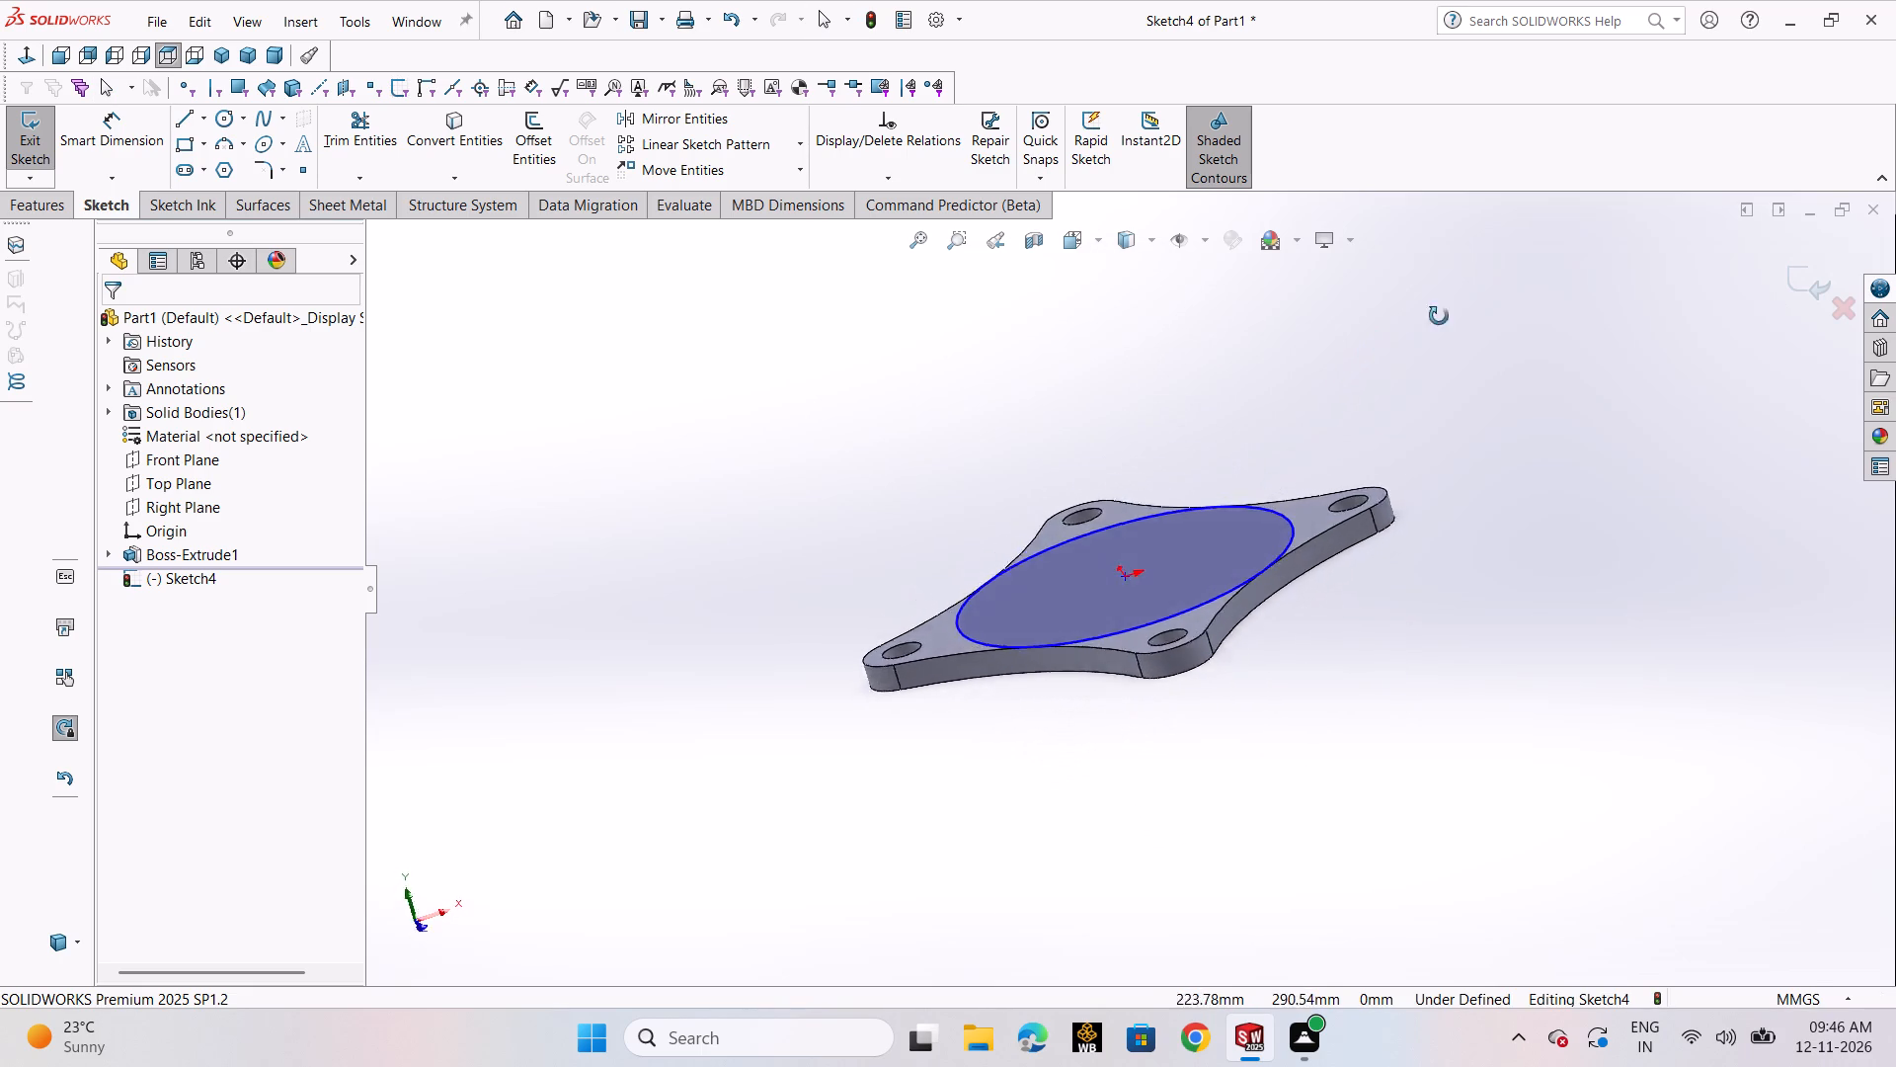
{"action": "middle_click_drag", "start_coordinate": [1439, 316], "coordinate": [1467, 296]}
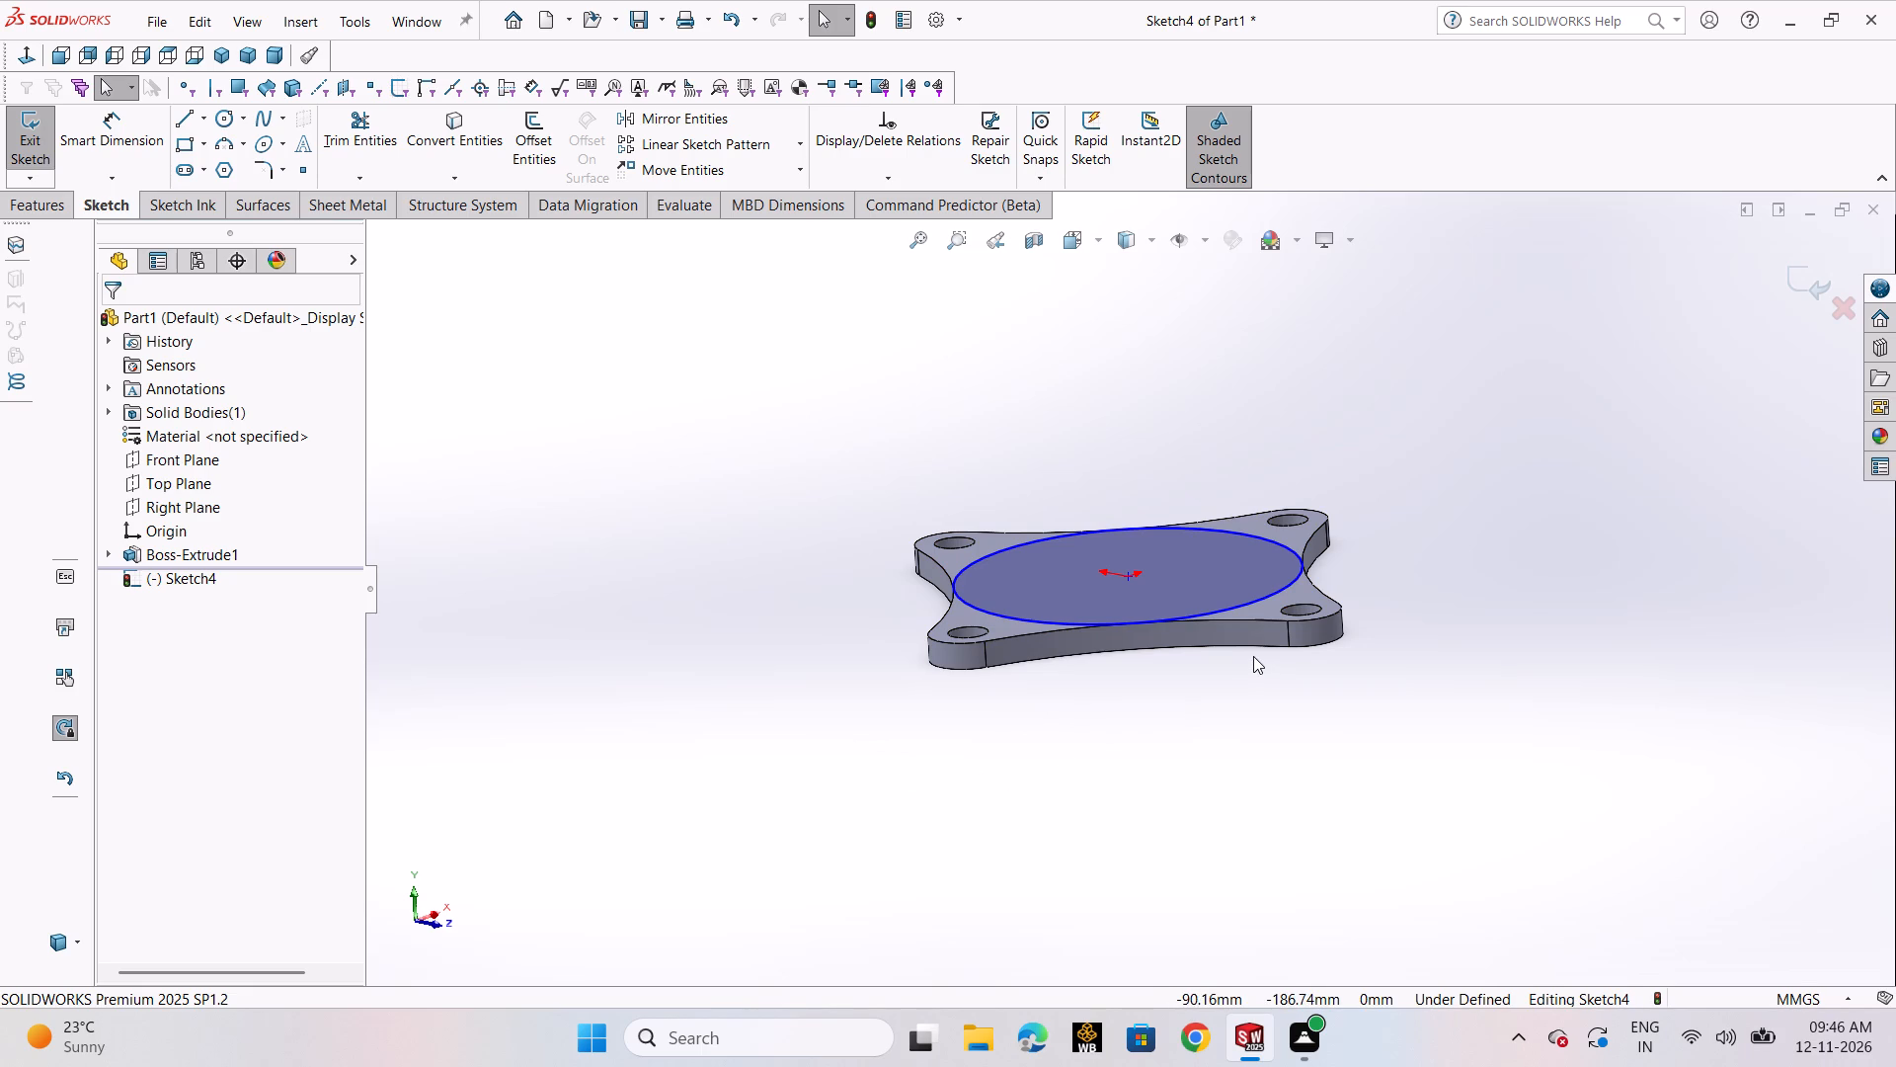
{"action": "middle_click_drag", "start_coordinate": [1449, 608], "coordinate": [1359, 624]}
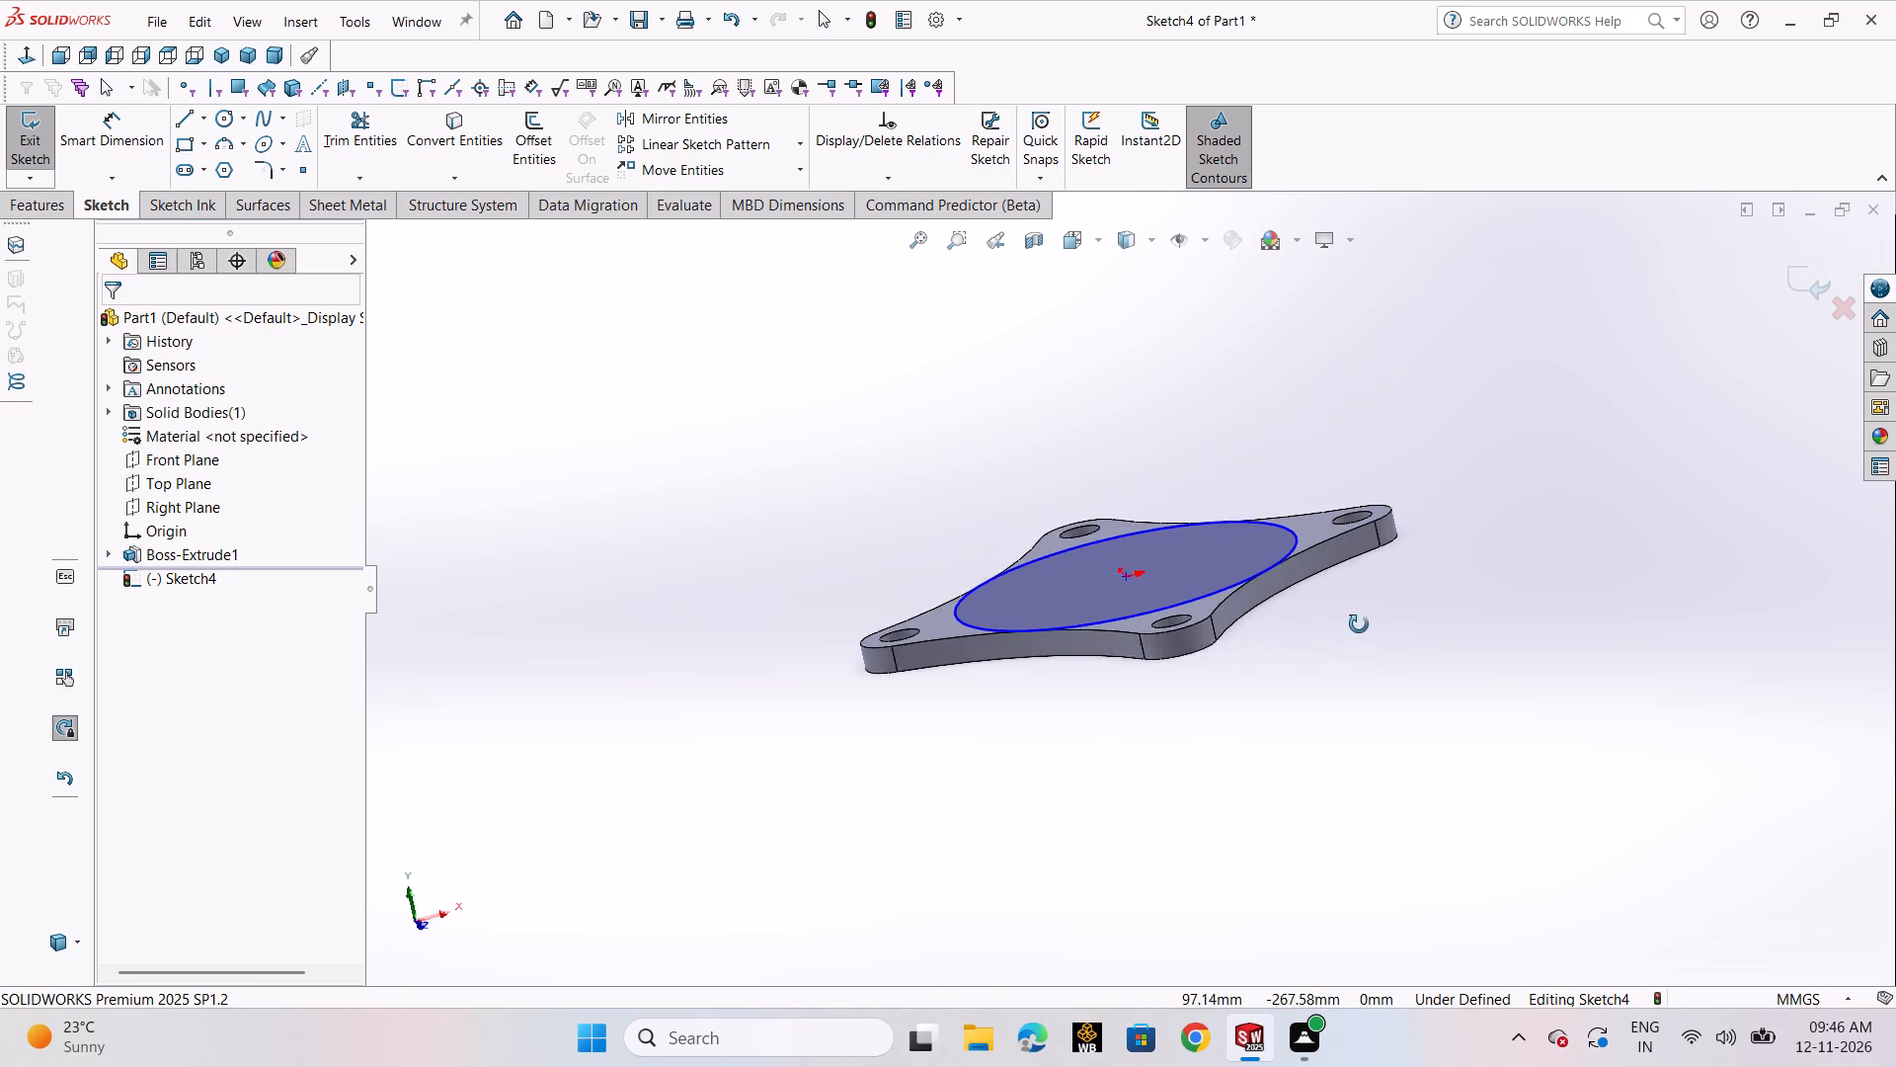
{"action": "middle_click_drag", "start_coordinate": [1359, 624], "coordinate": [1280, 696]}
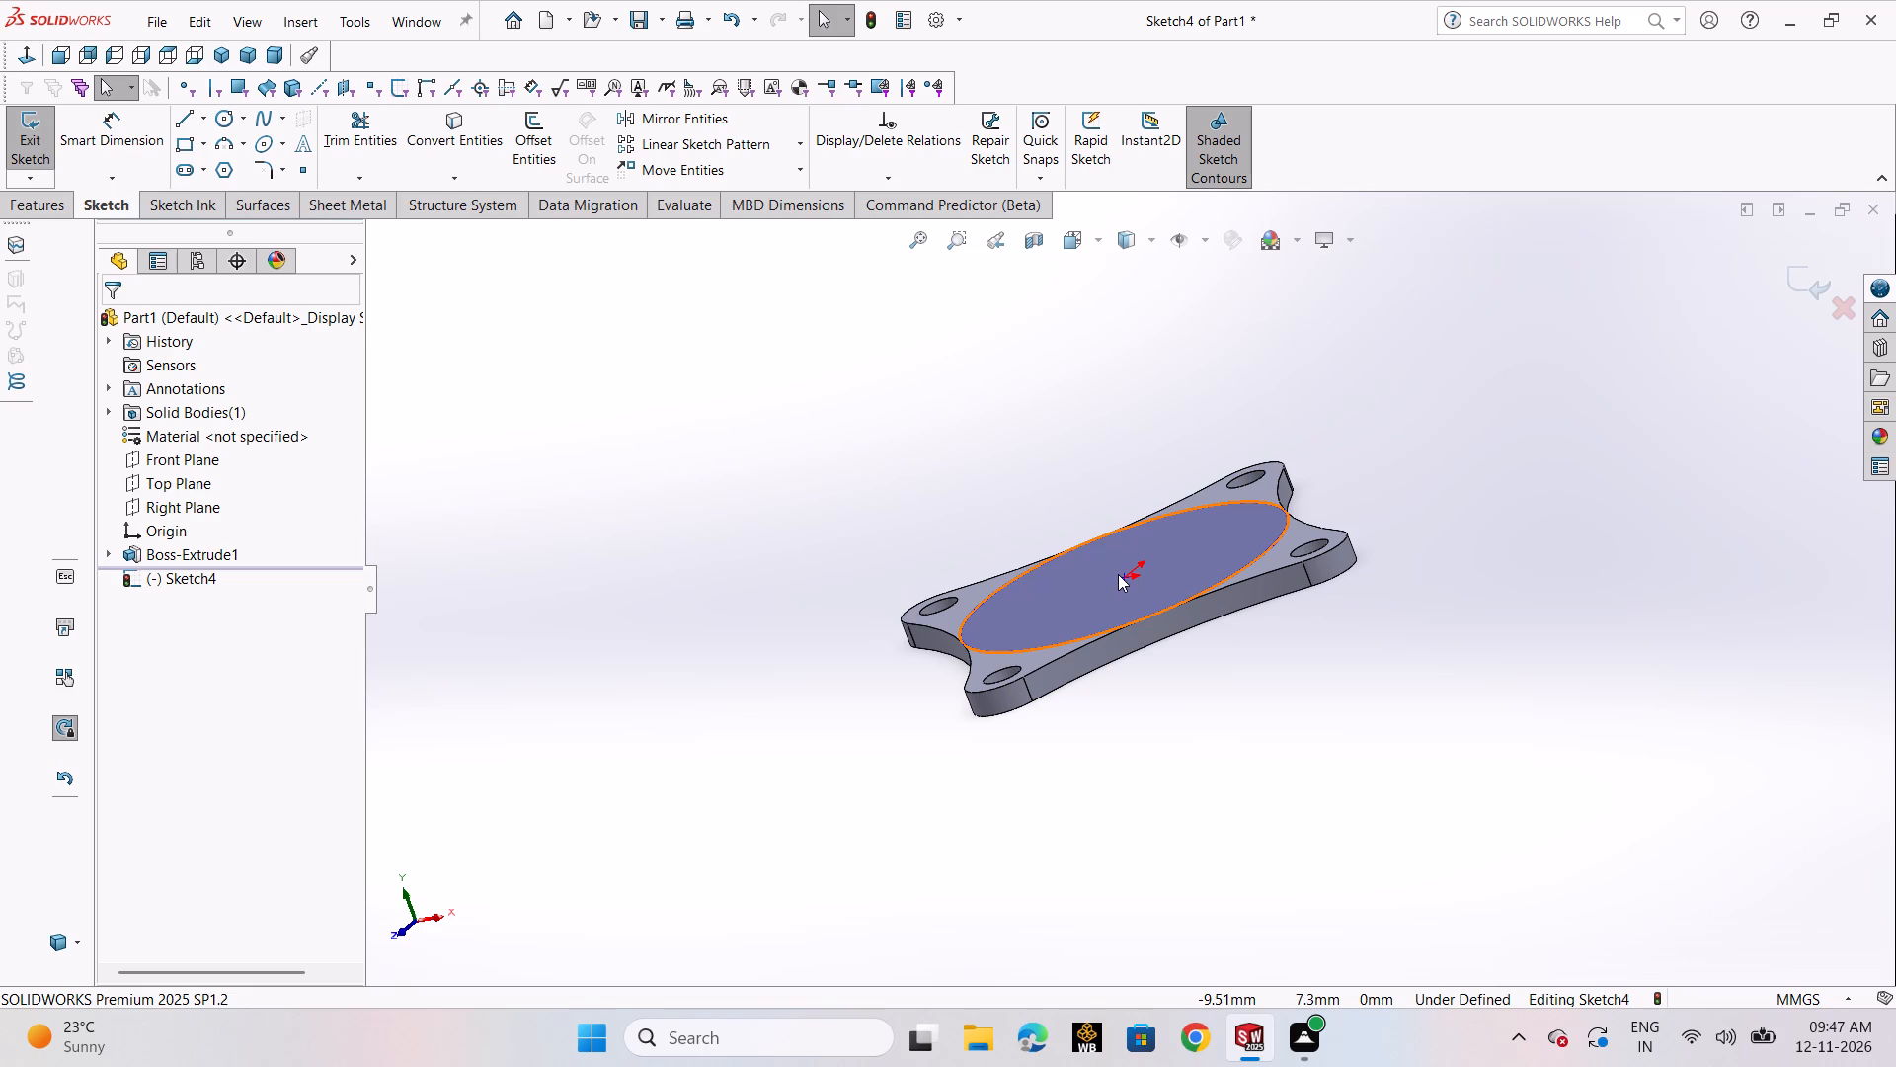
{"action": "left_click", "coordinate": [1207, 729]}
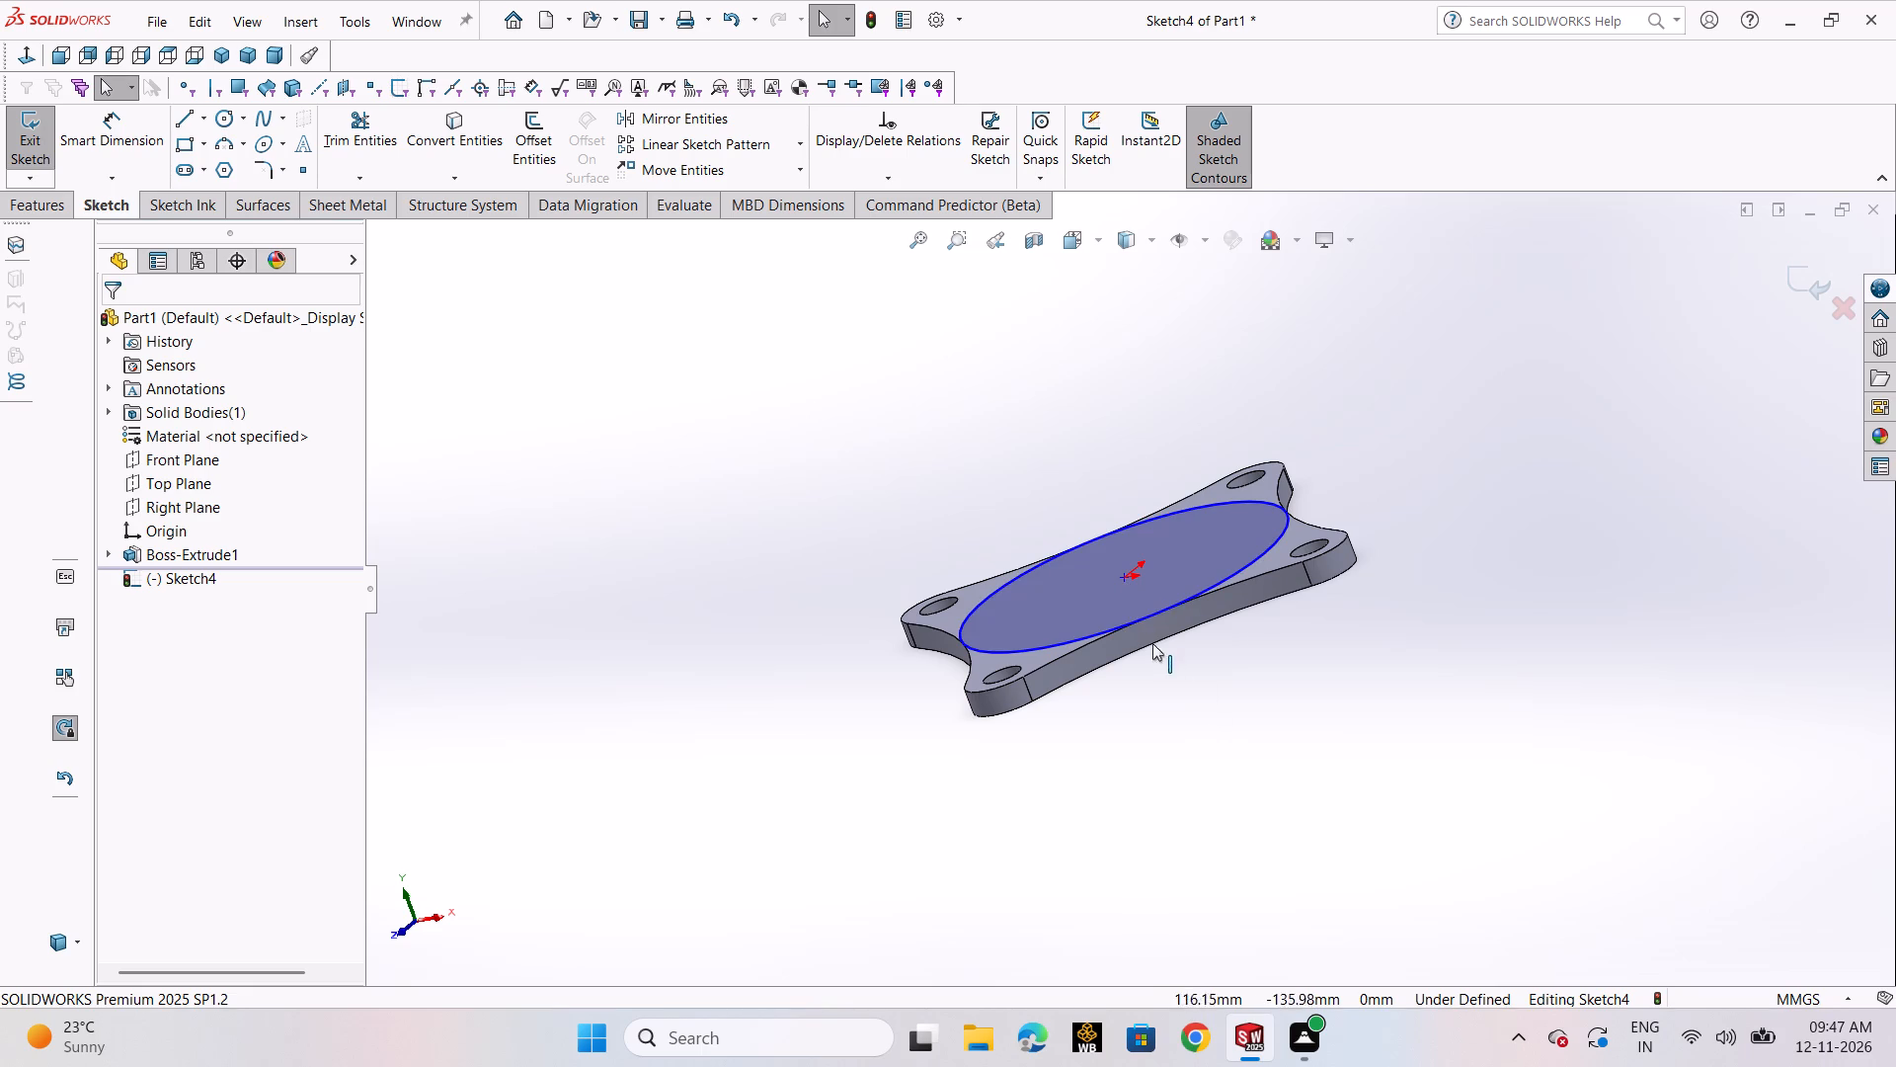
Reopen the top-face circle sketch and draw a horizontal centerline about 54 mm long from the origin towards the right-hand hole.
{"action": "left_click", "coordinate": [1788, 282]}
{"action": "double_click", "coordinate": [1123, 627]}
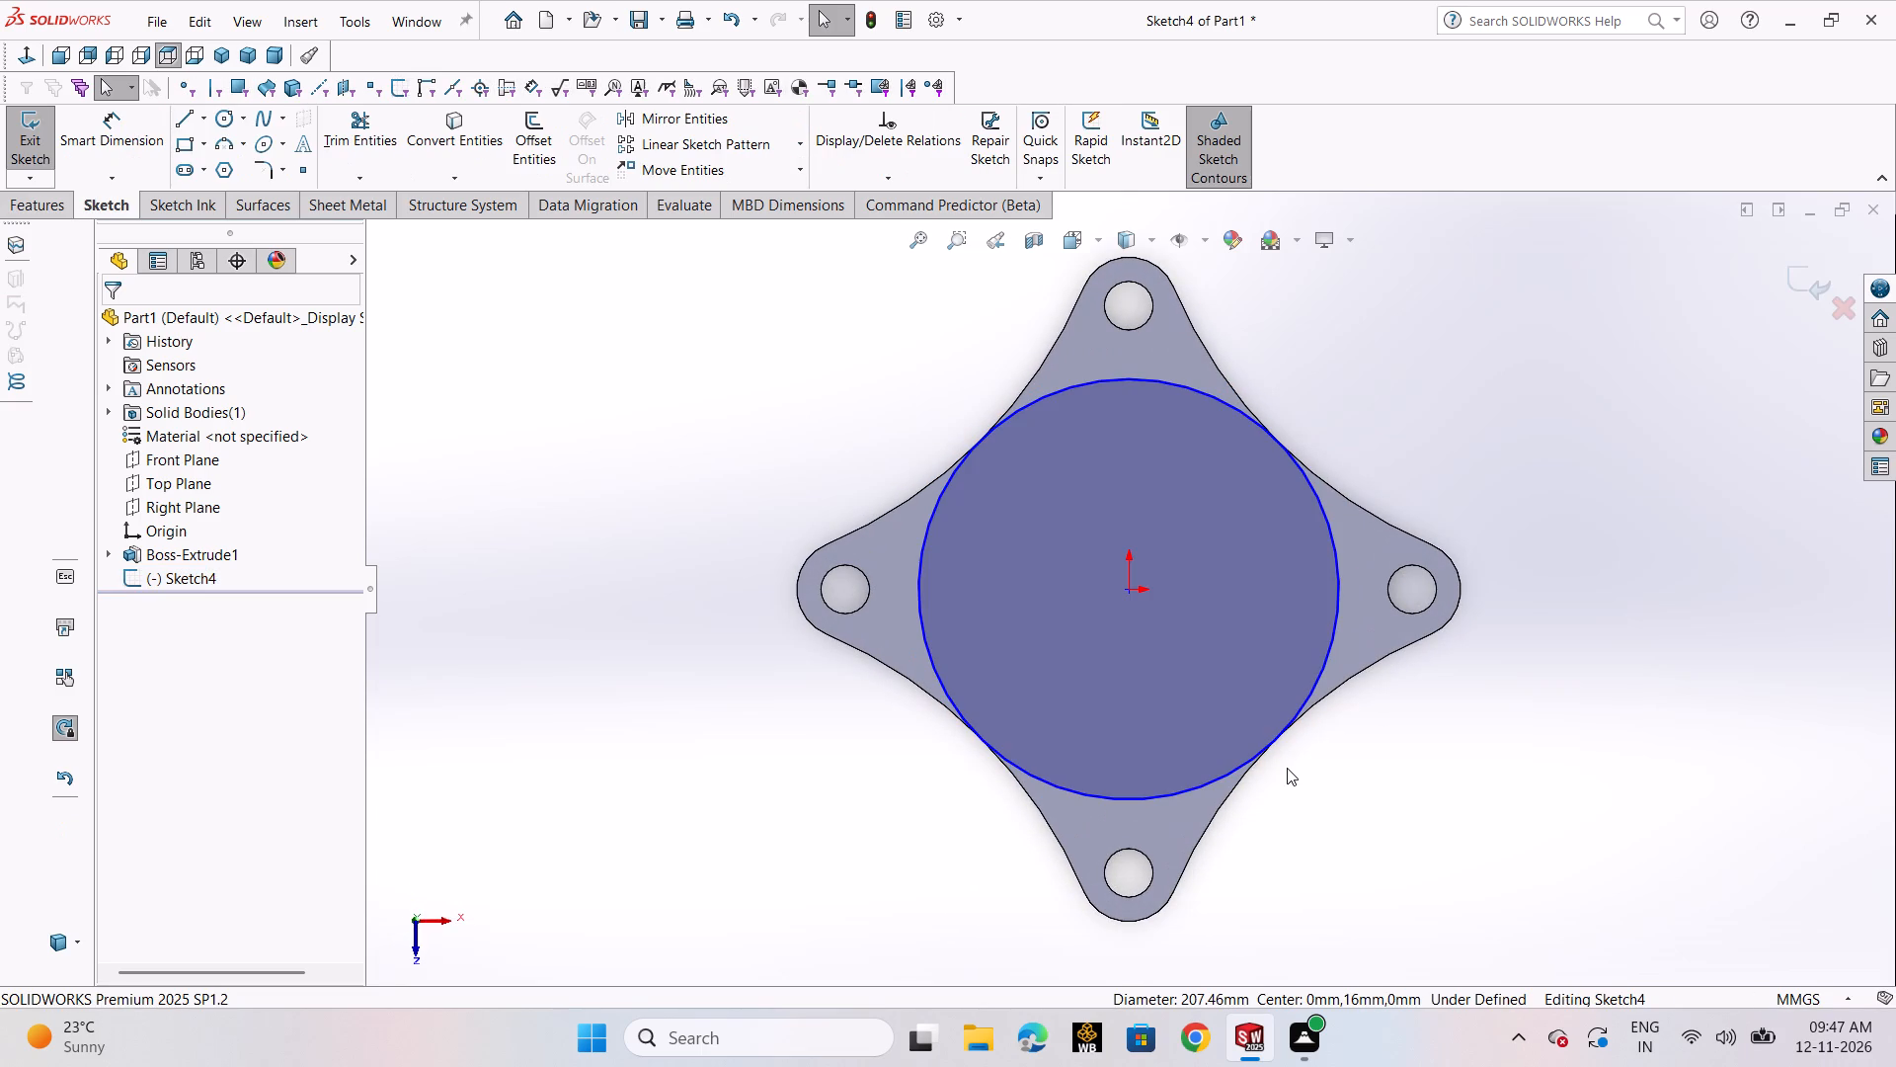
{"action": "left_click", "coordinate": [447, 393]}
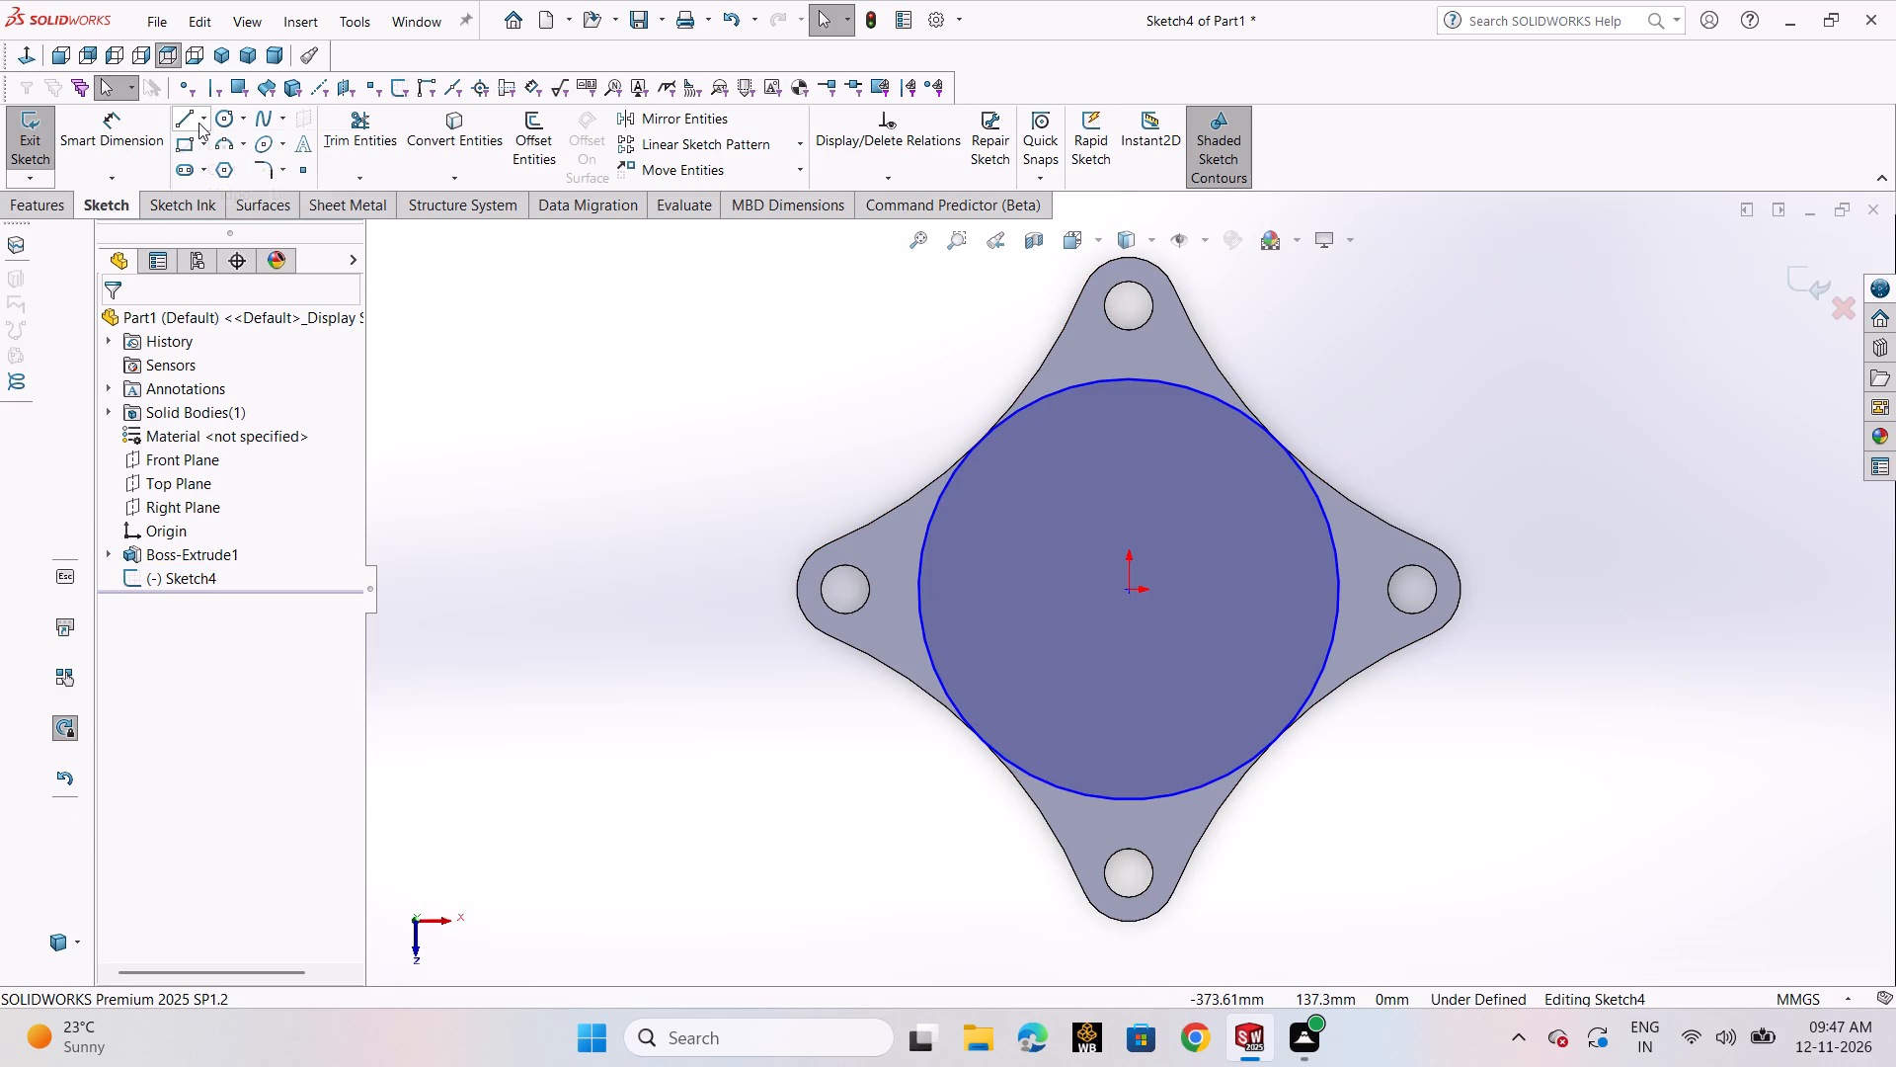
{"action": "left_click", "coordinate": [198, 123]}
{"action": "left_click", "coordinate": [211, 165]}
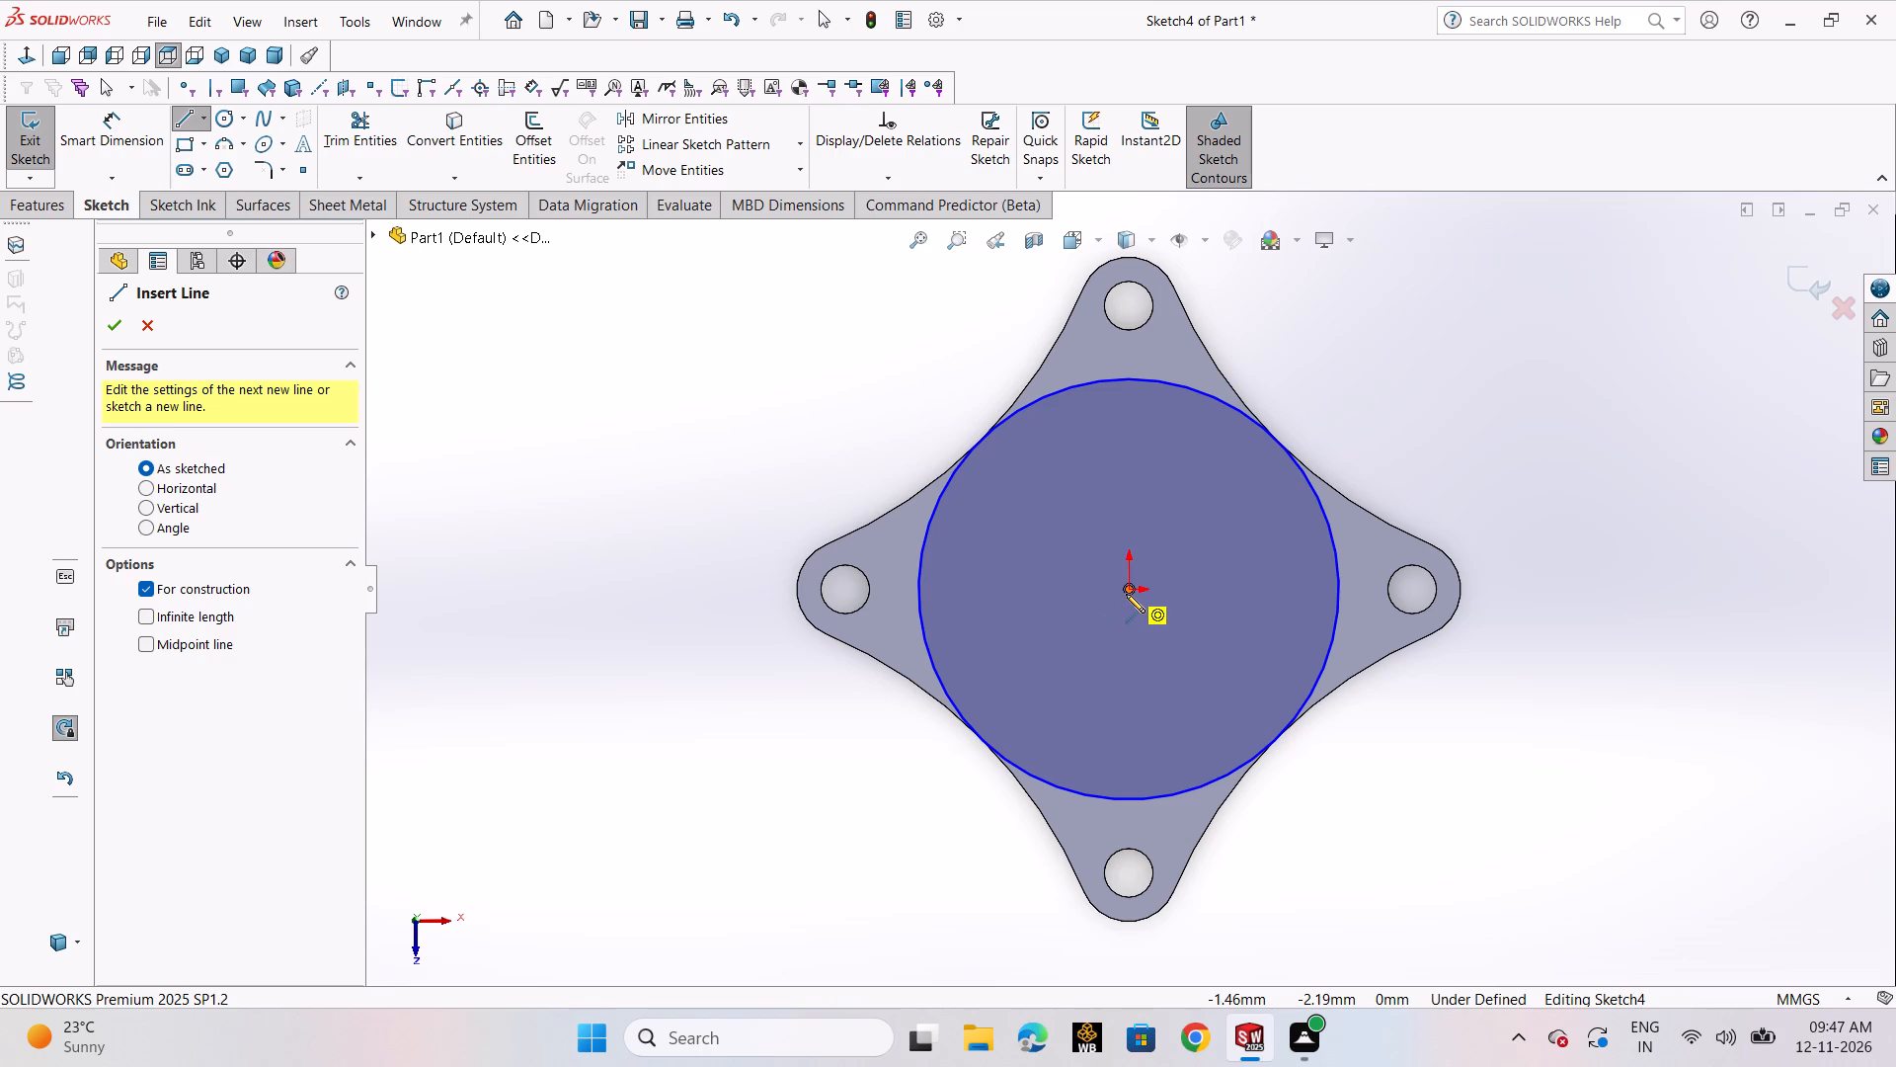
{"action": "left_click", "coordinate": [1126, 594]}
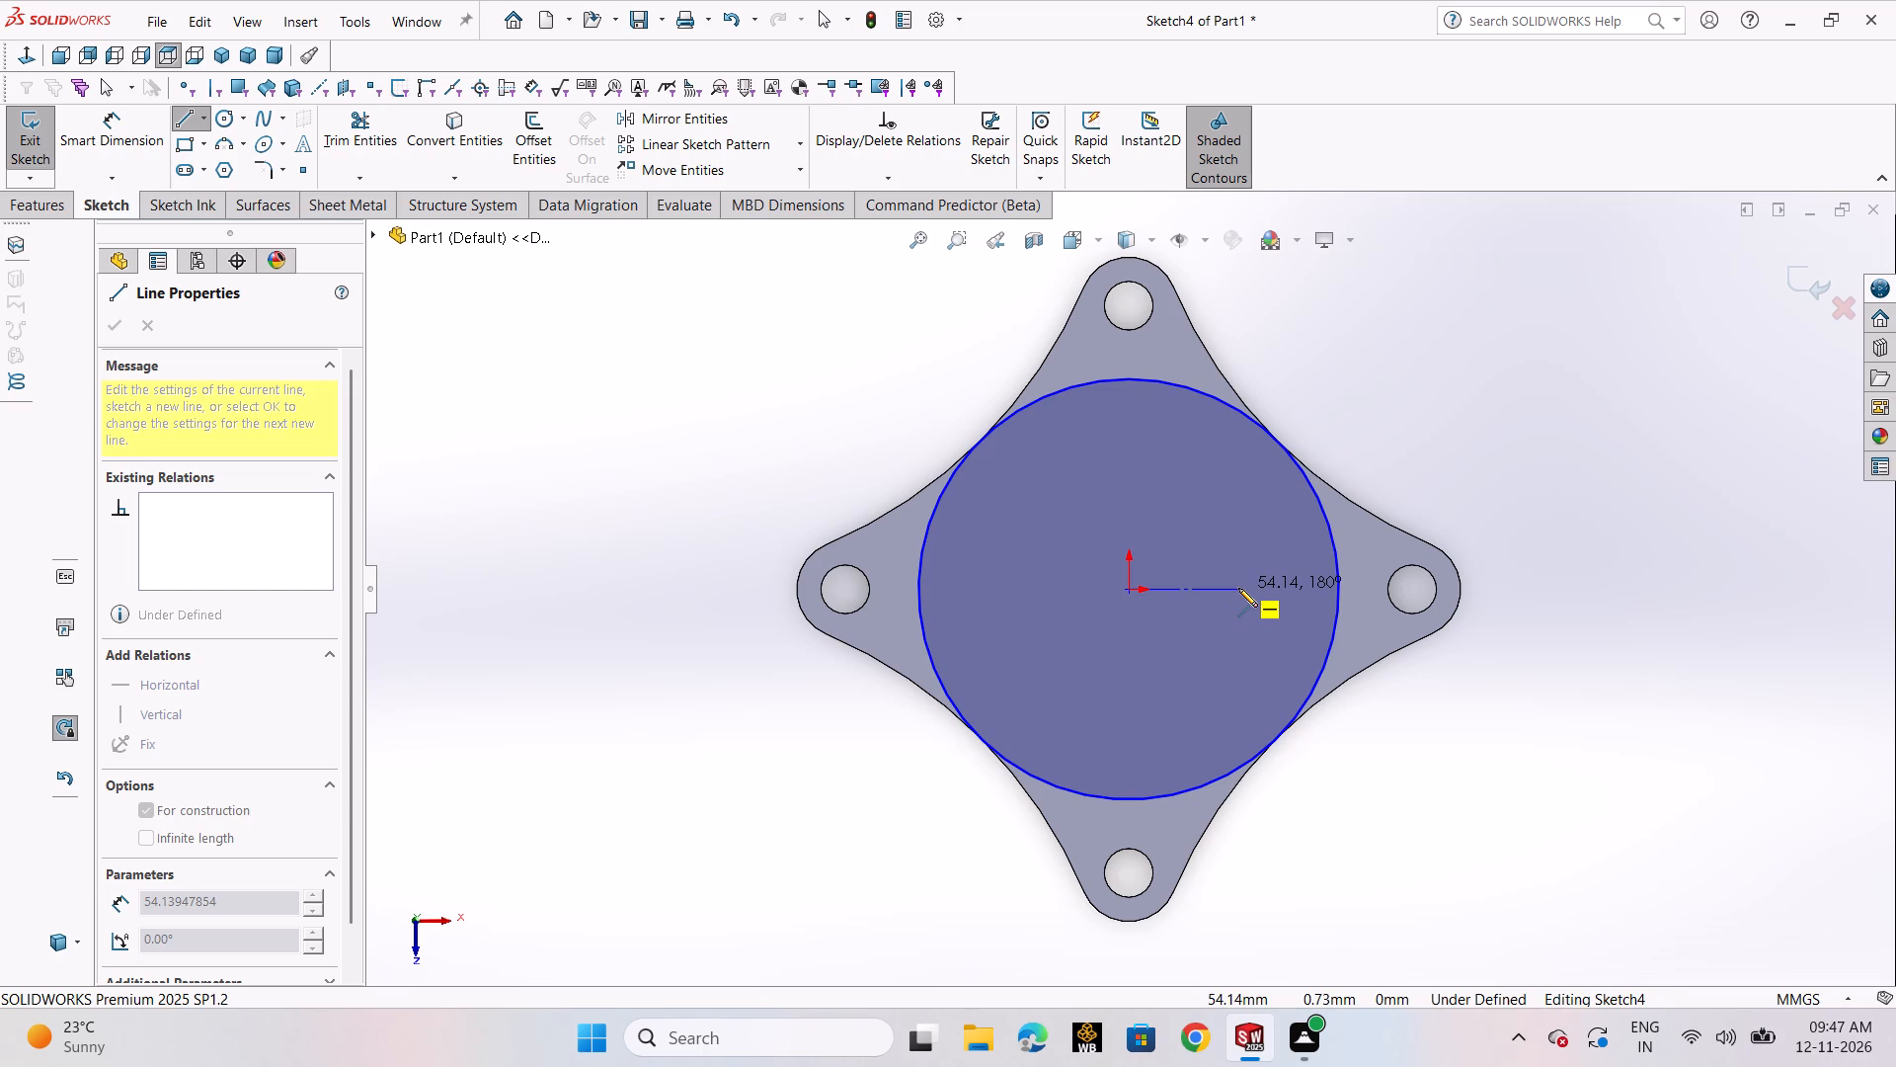
{"action": "type", "text": "17.60"}
{"action": "key", "text": "Return"}
{"action": "left_click", "coordinate": [1238, 588]}
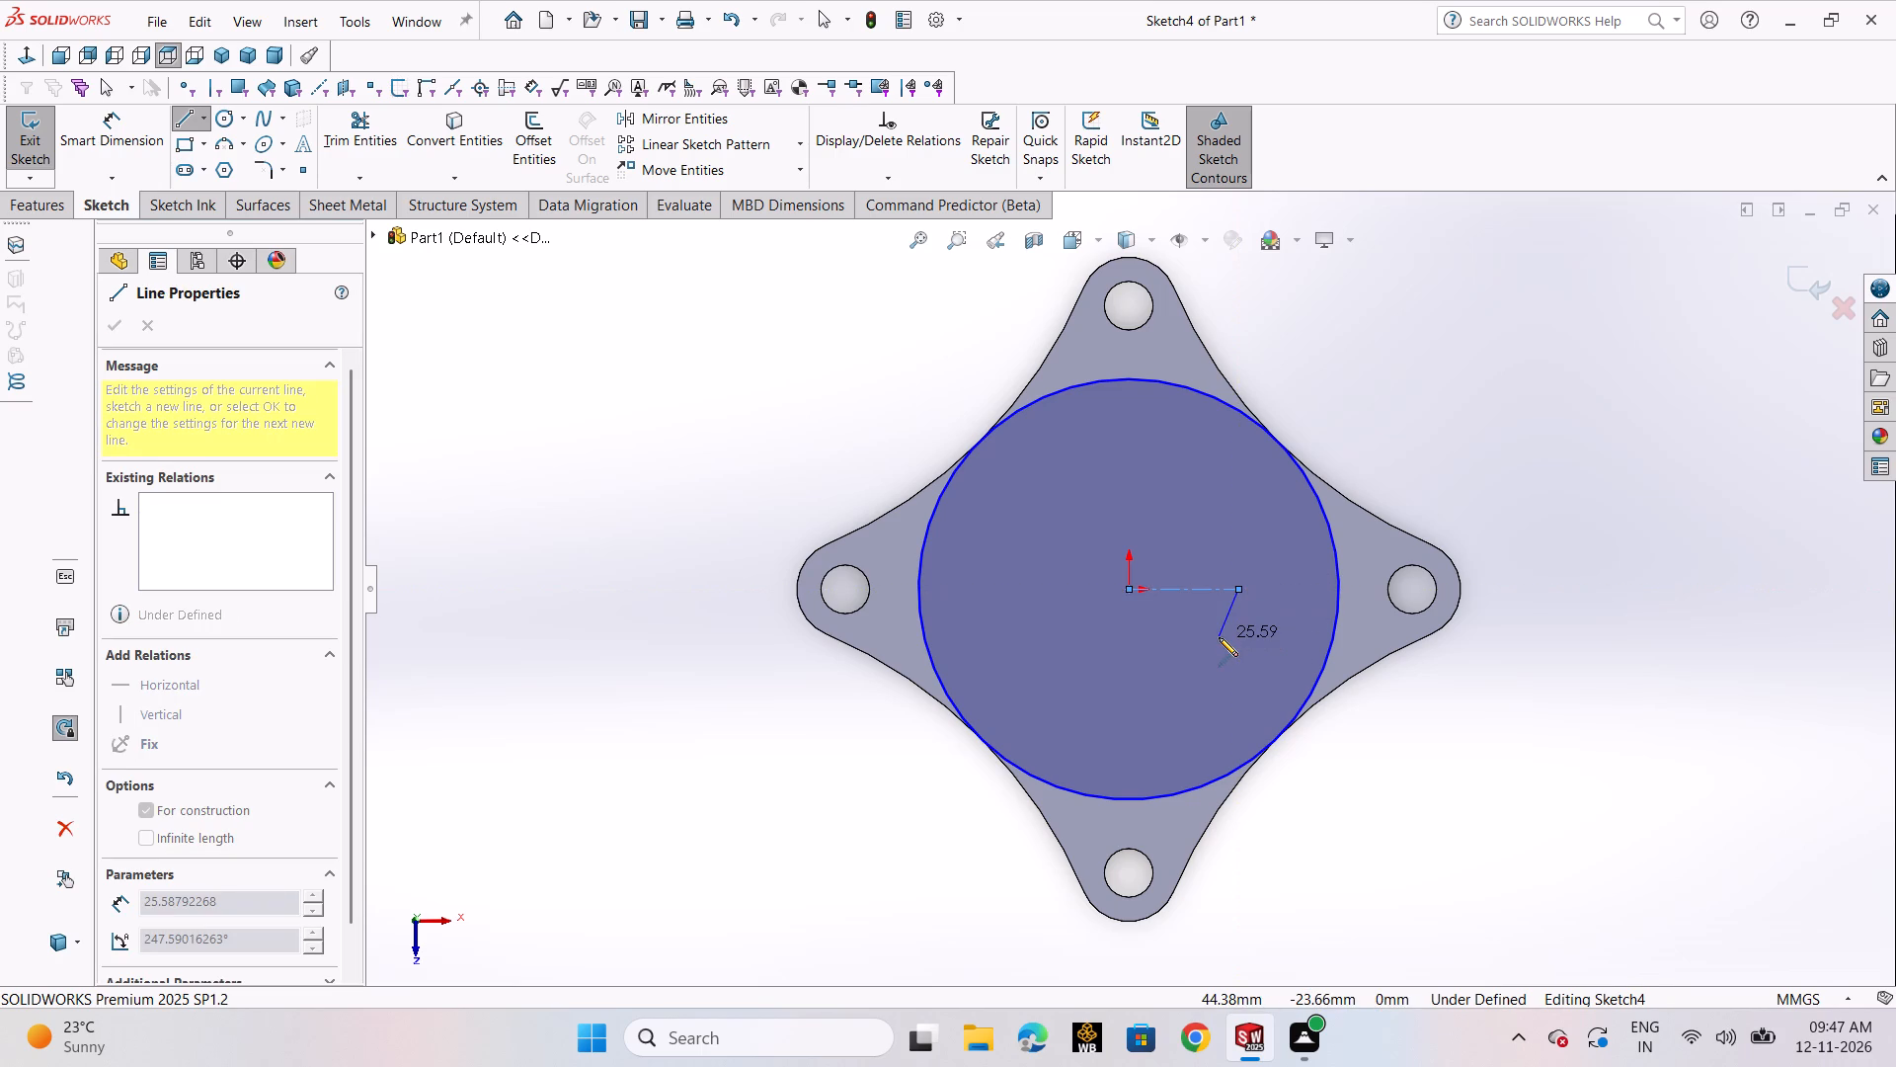
{"action": "type", "text": "17"}
{"action": "key", "text": "Escape"}
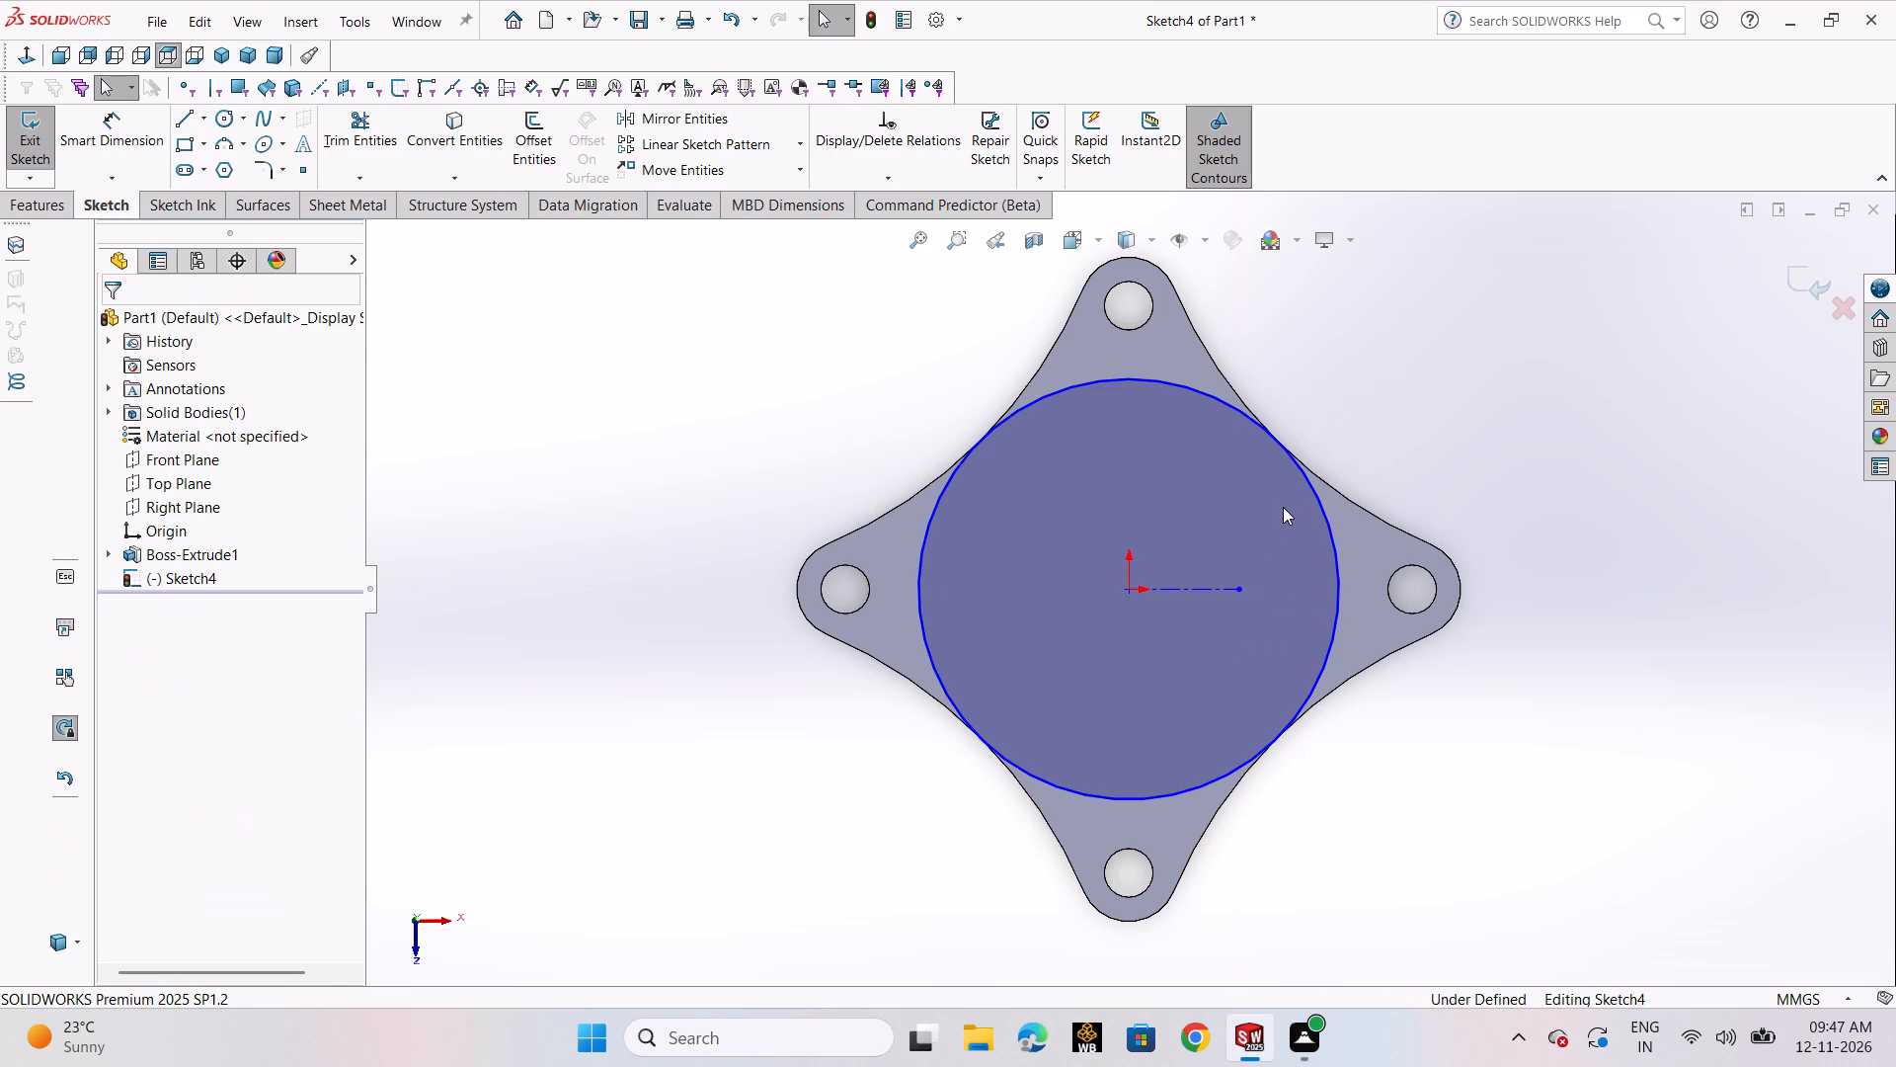
Dimension the horizontal centerline's length as 17.60 mm.
{"action": "left_click", "coordinate": [59, 147]}
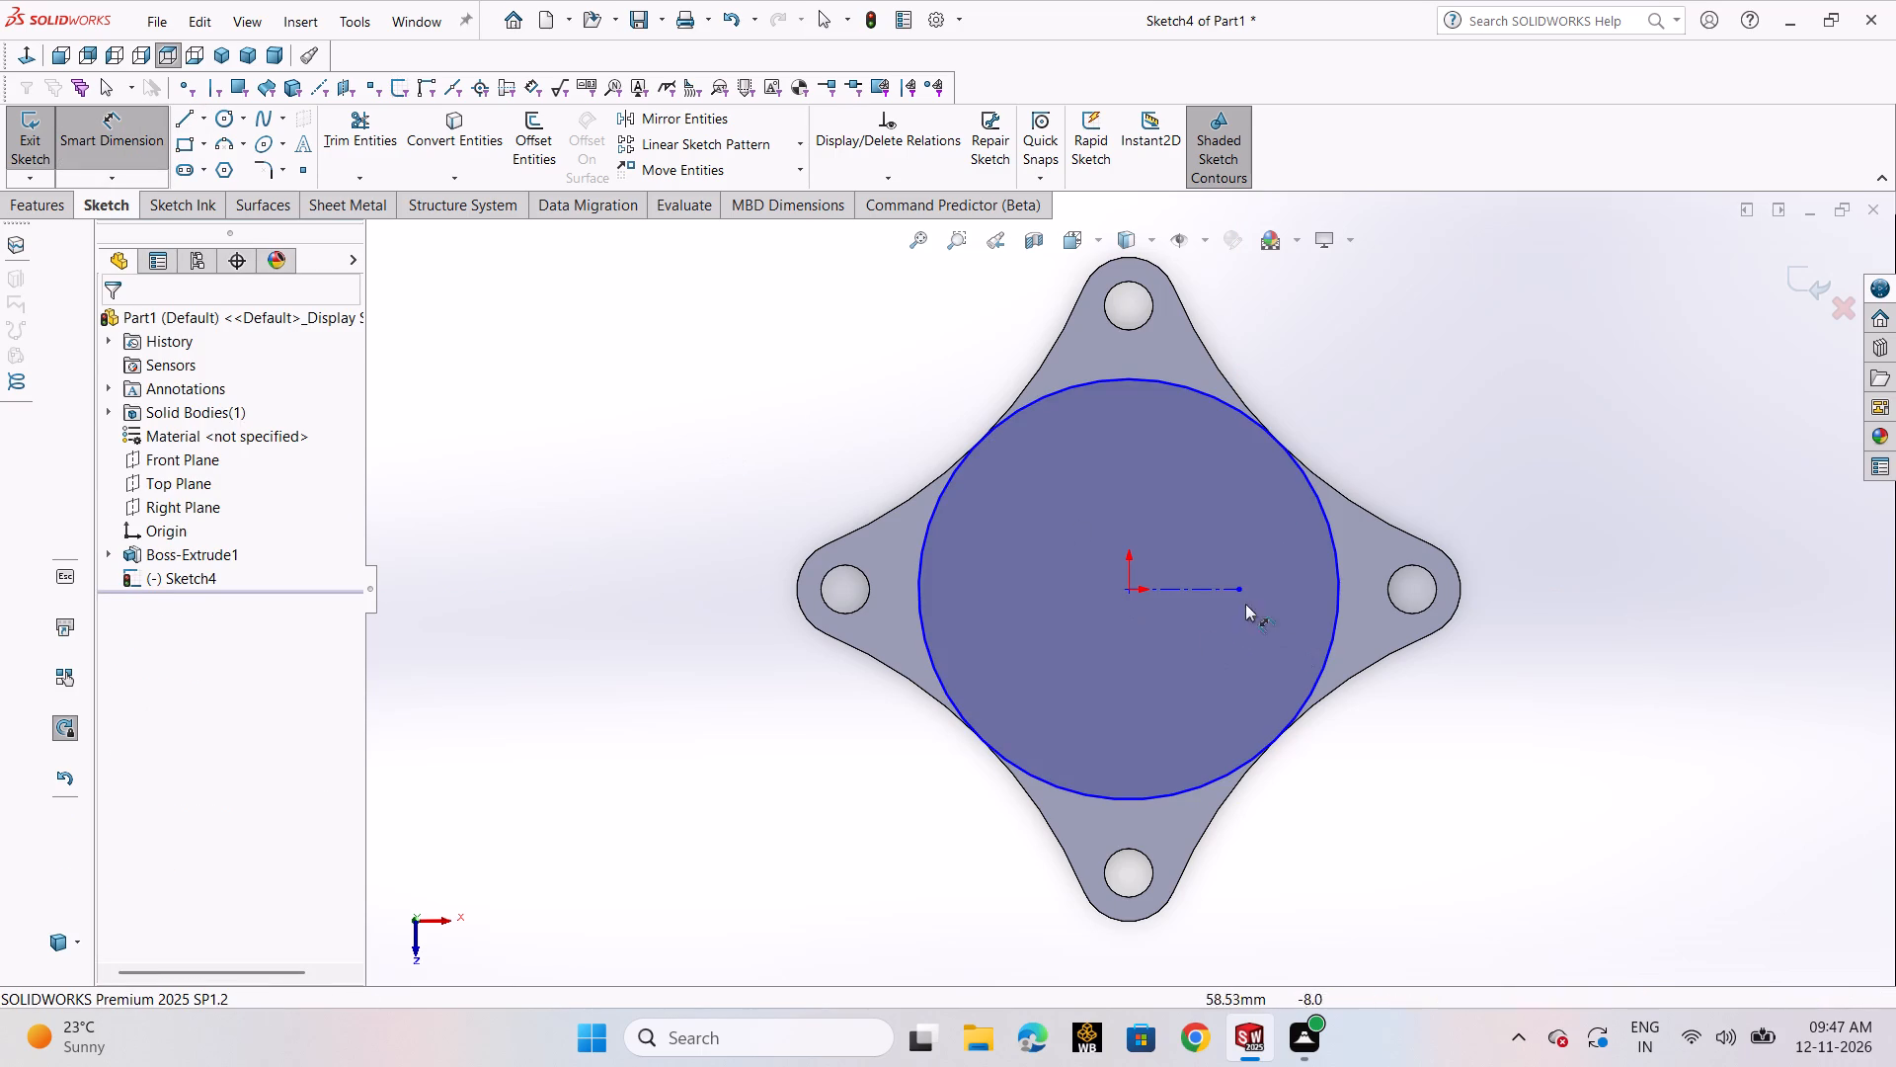
{"action": "left_click", "coordinate": [1224, 583]}
{"action": "left_click", "coordinate": [1221, 593]}
{"action": "left_click", "coordinate": [1307, 857]}
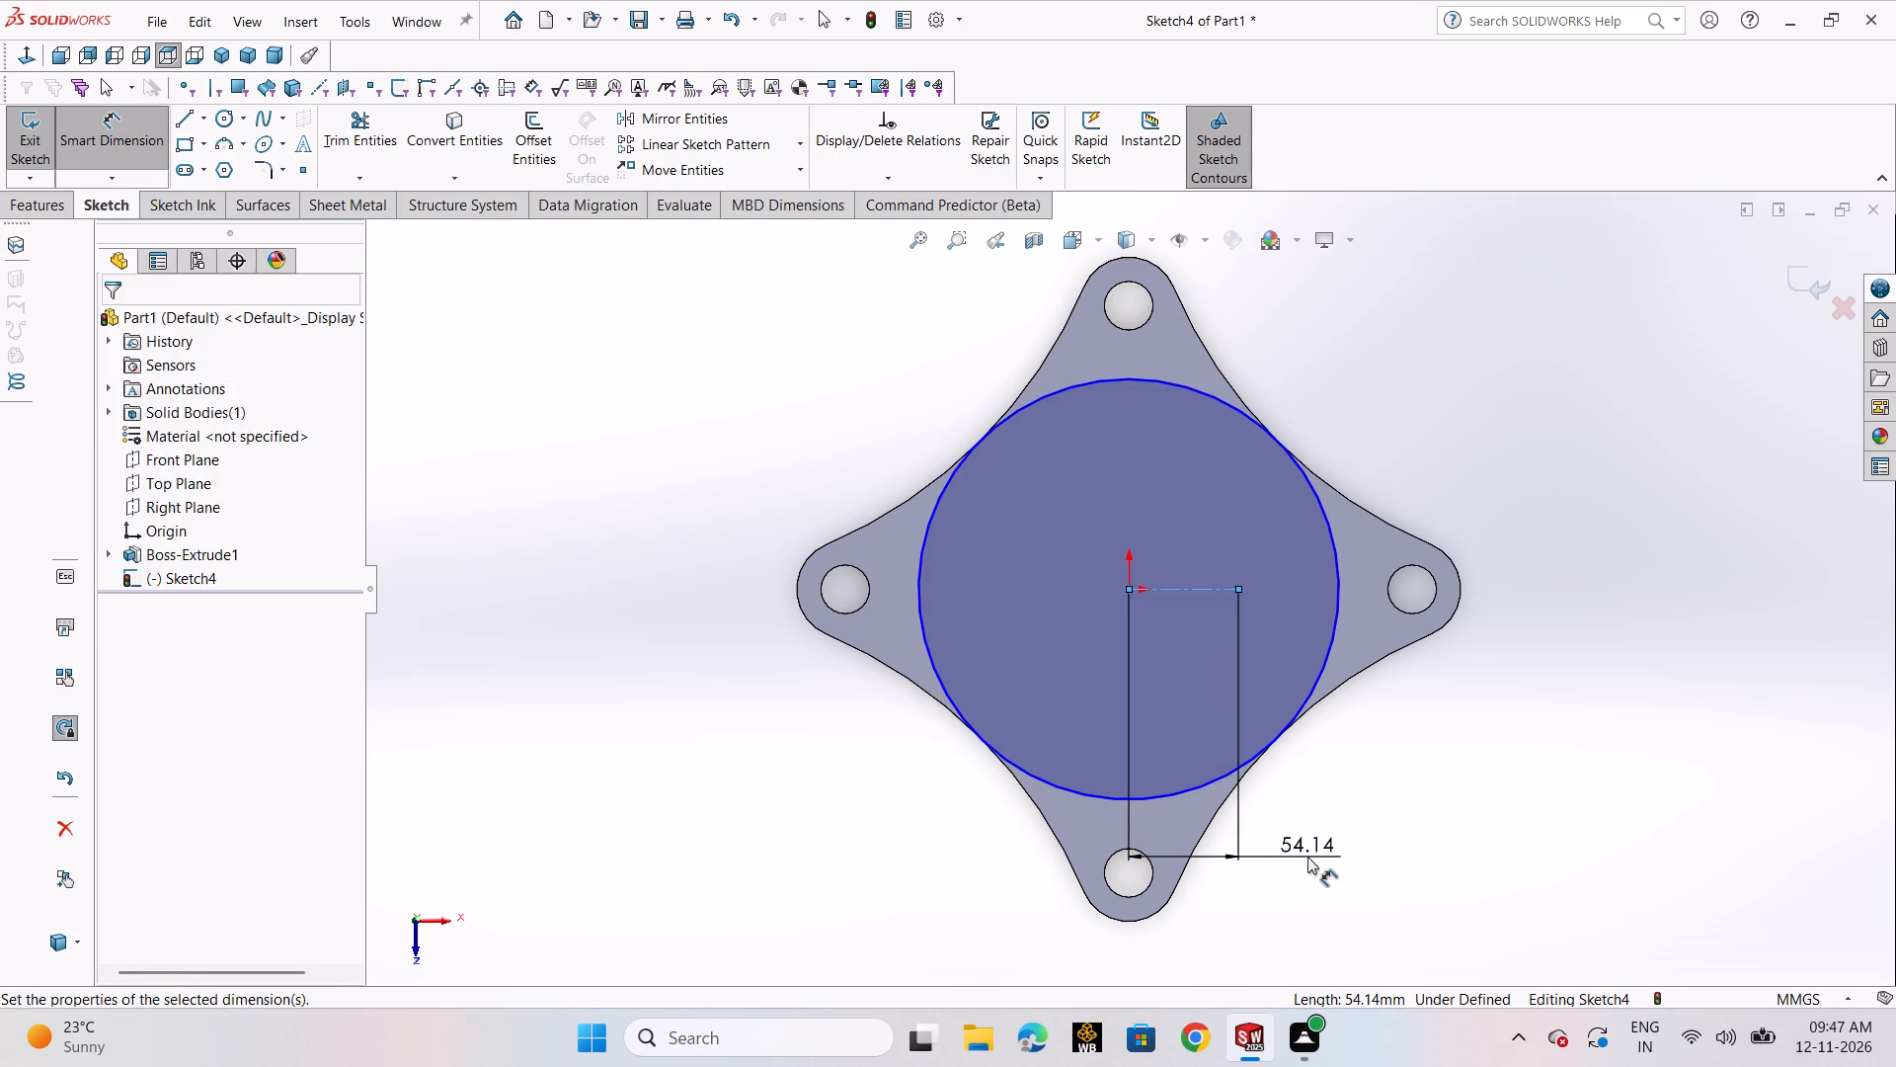
{"action": "type", "text": "17.60"}
{"action": "key", "text": "Return"}
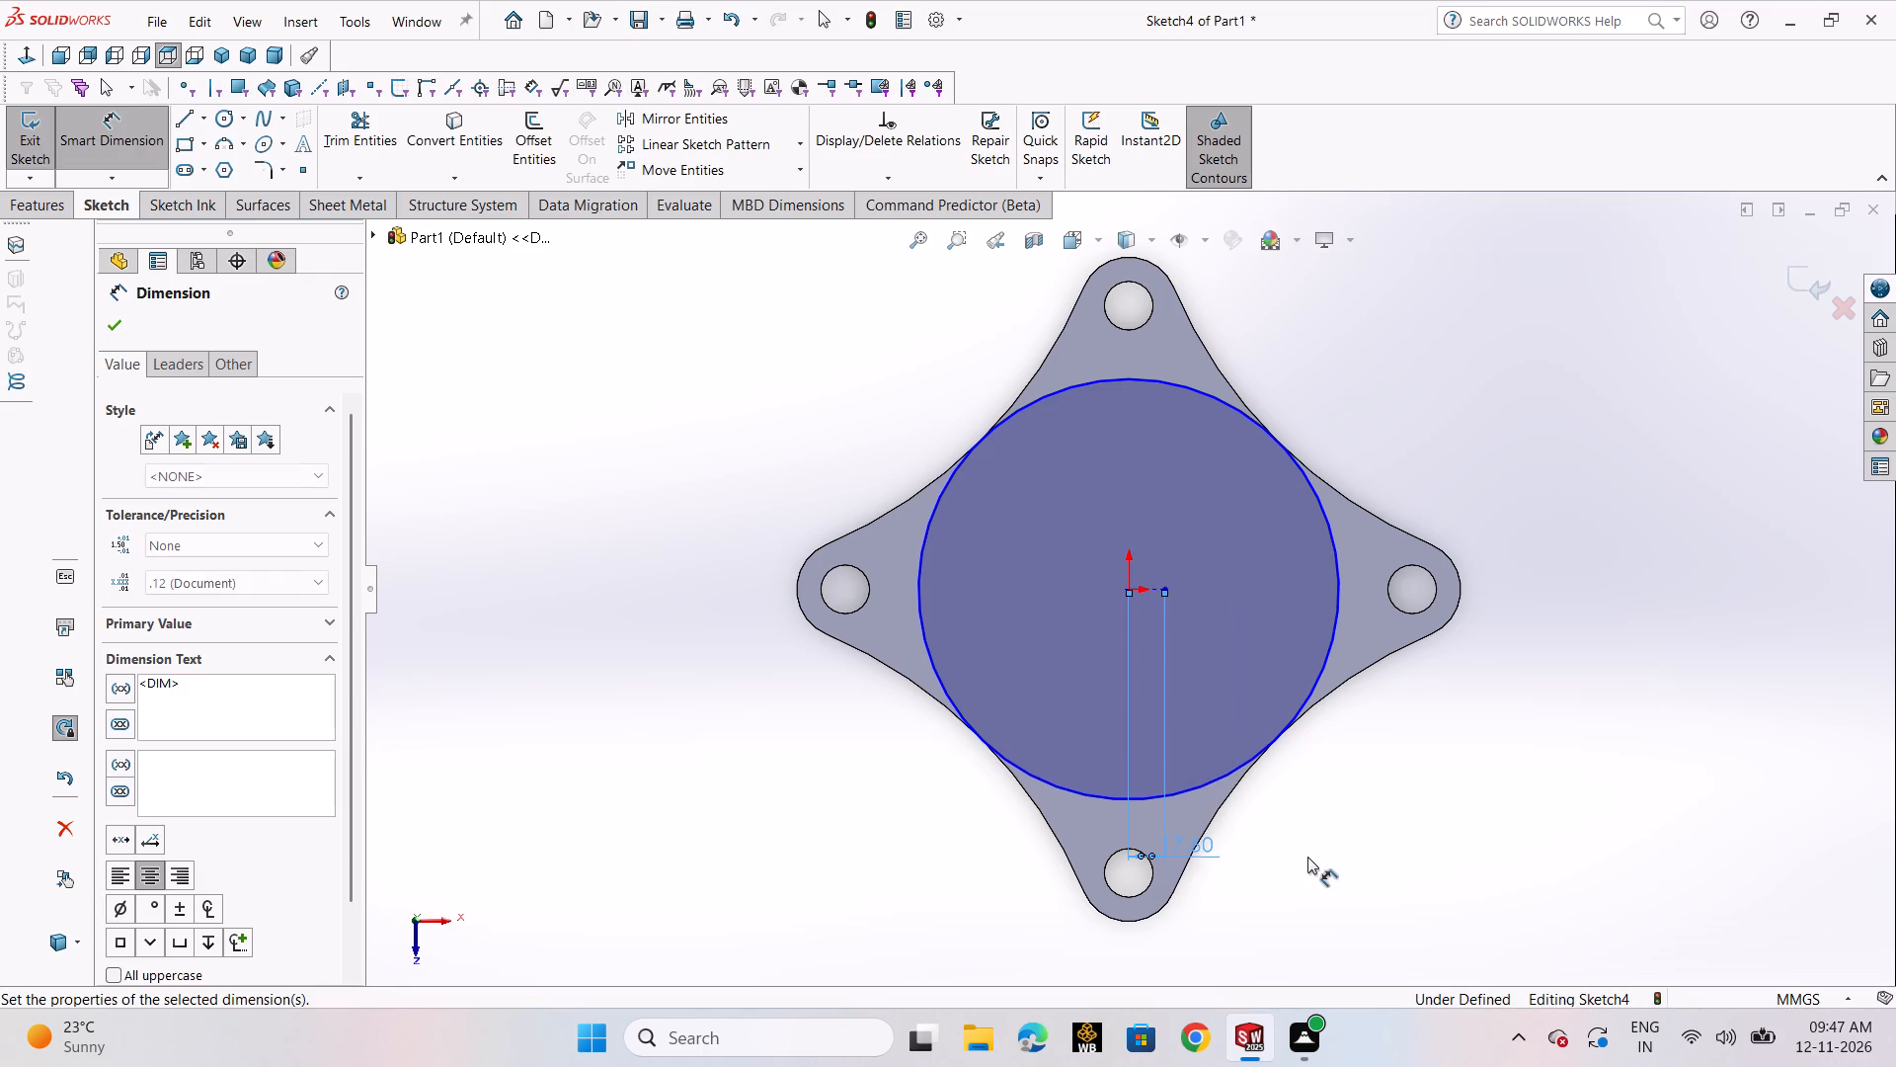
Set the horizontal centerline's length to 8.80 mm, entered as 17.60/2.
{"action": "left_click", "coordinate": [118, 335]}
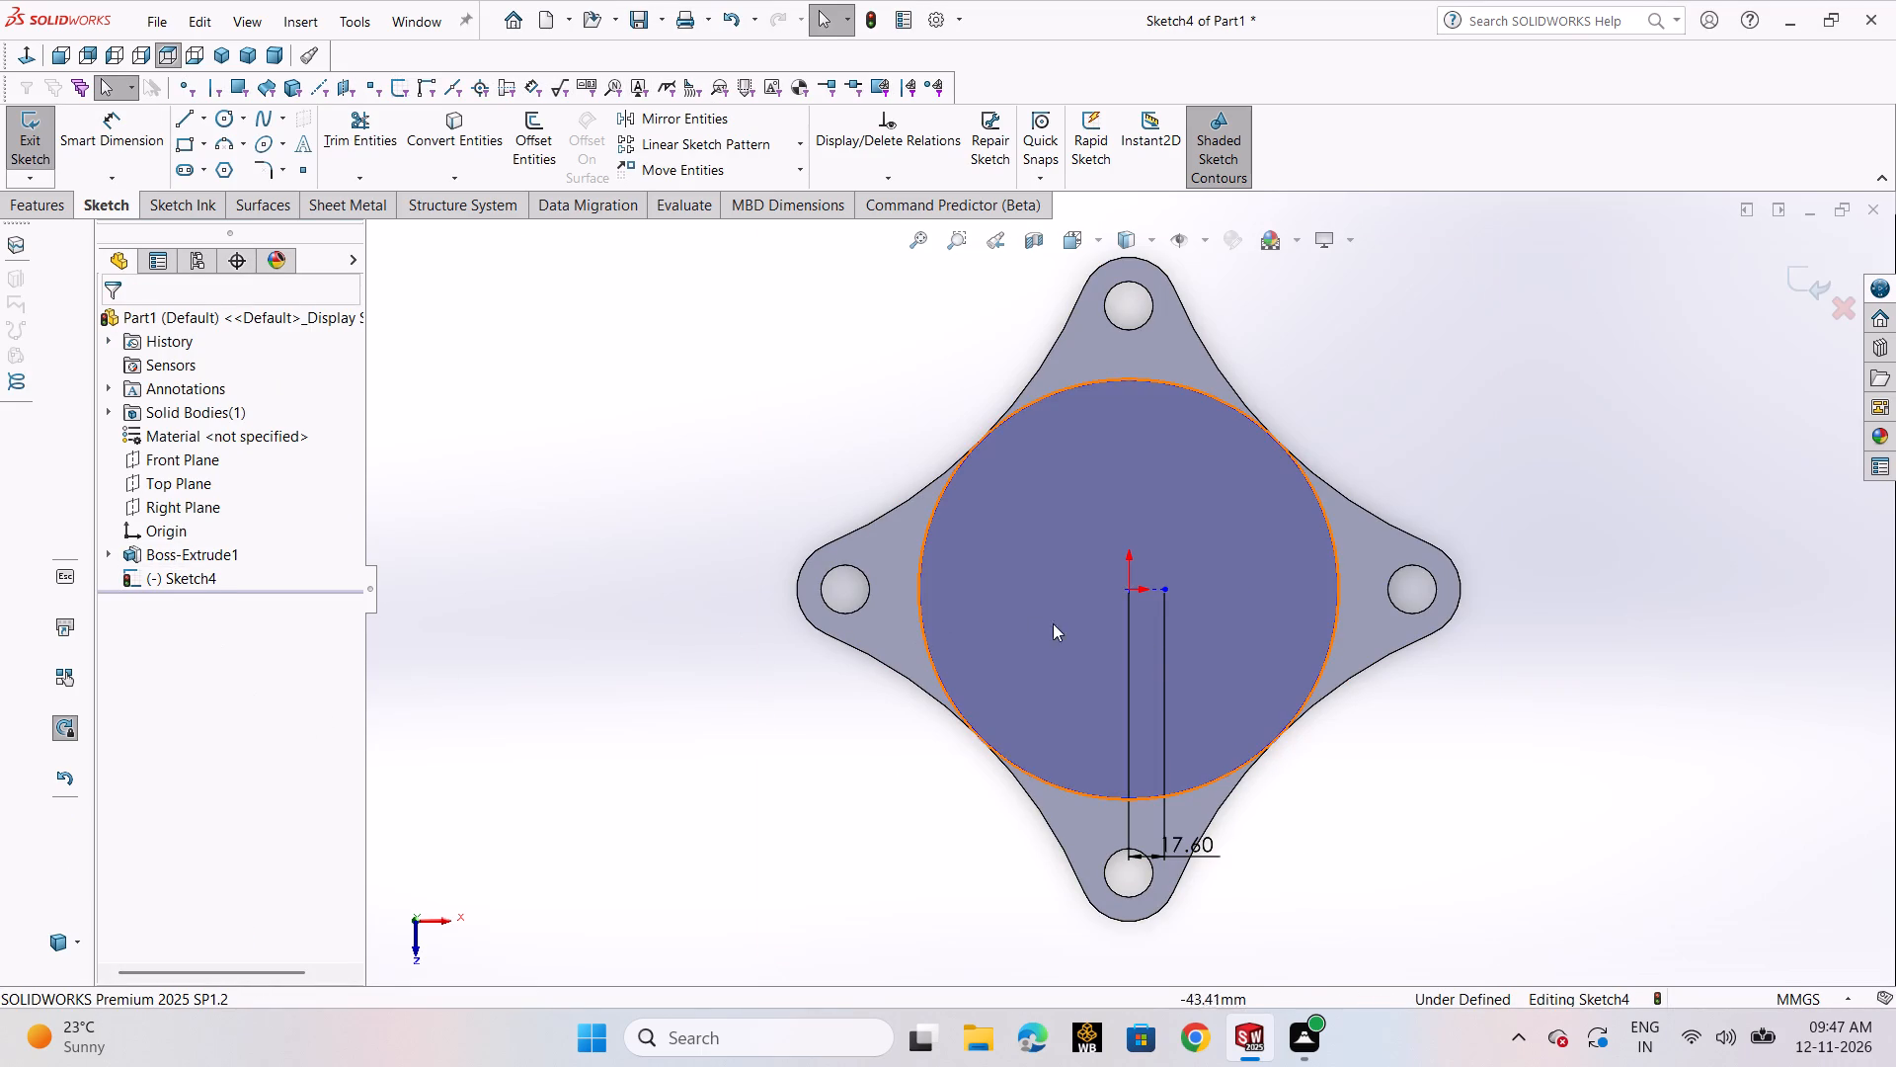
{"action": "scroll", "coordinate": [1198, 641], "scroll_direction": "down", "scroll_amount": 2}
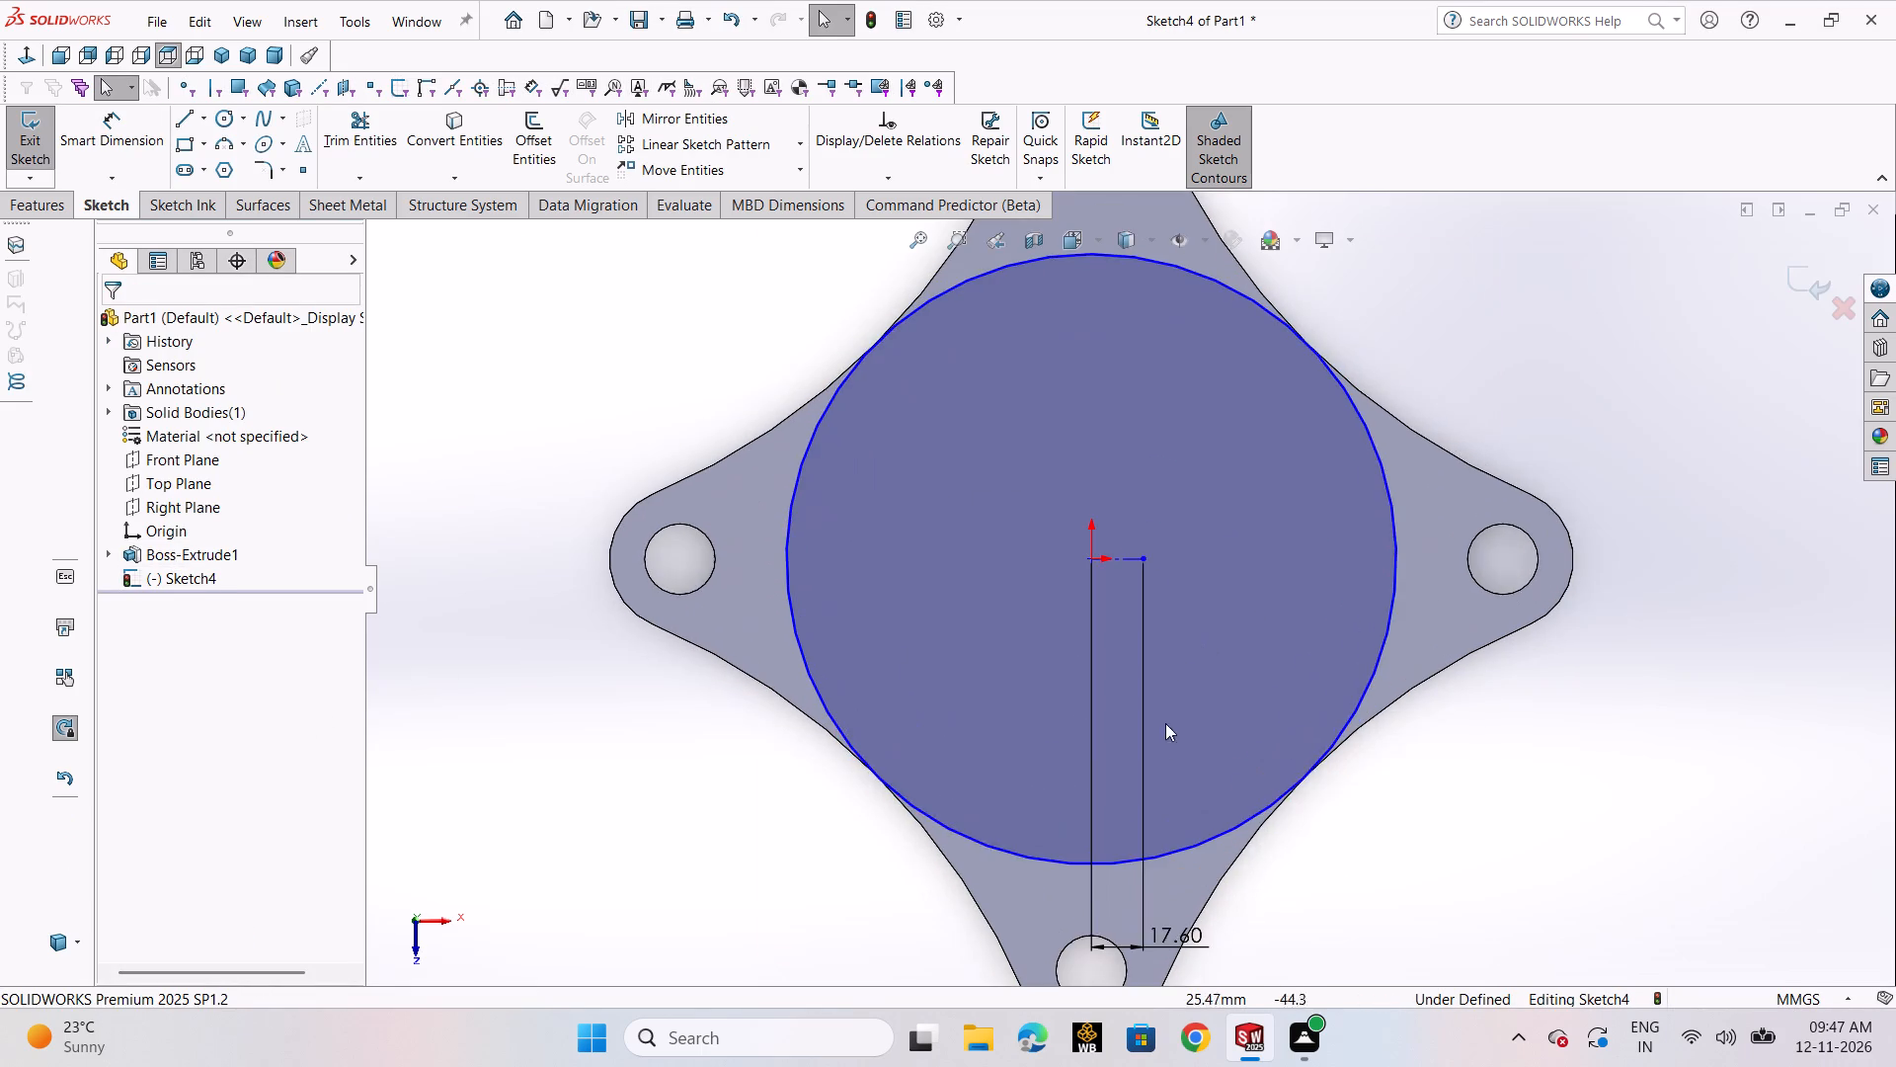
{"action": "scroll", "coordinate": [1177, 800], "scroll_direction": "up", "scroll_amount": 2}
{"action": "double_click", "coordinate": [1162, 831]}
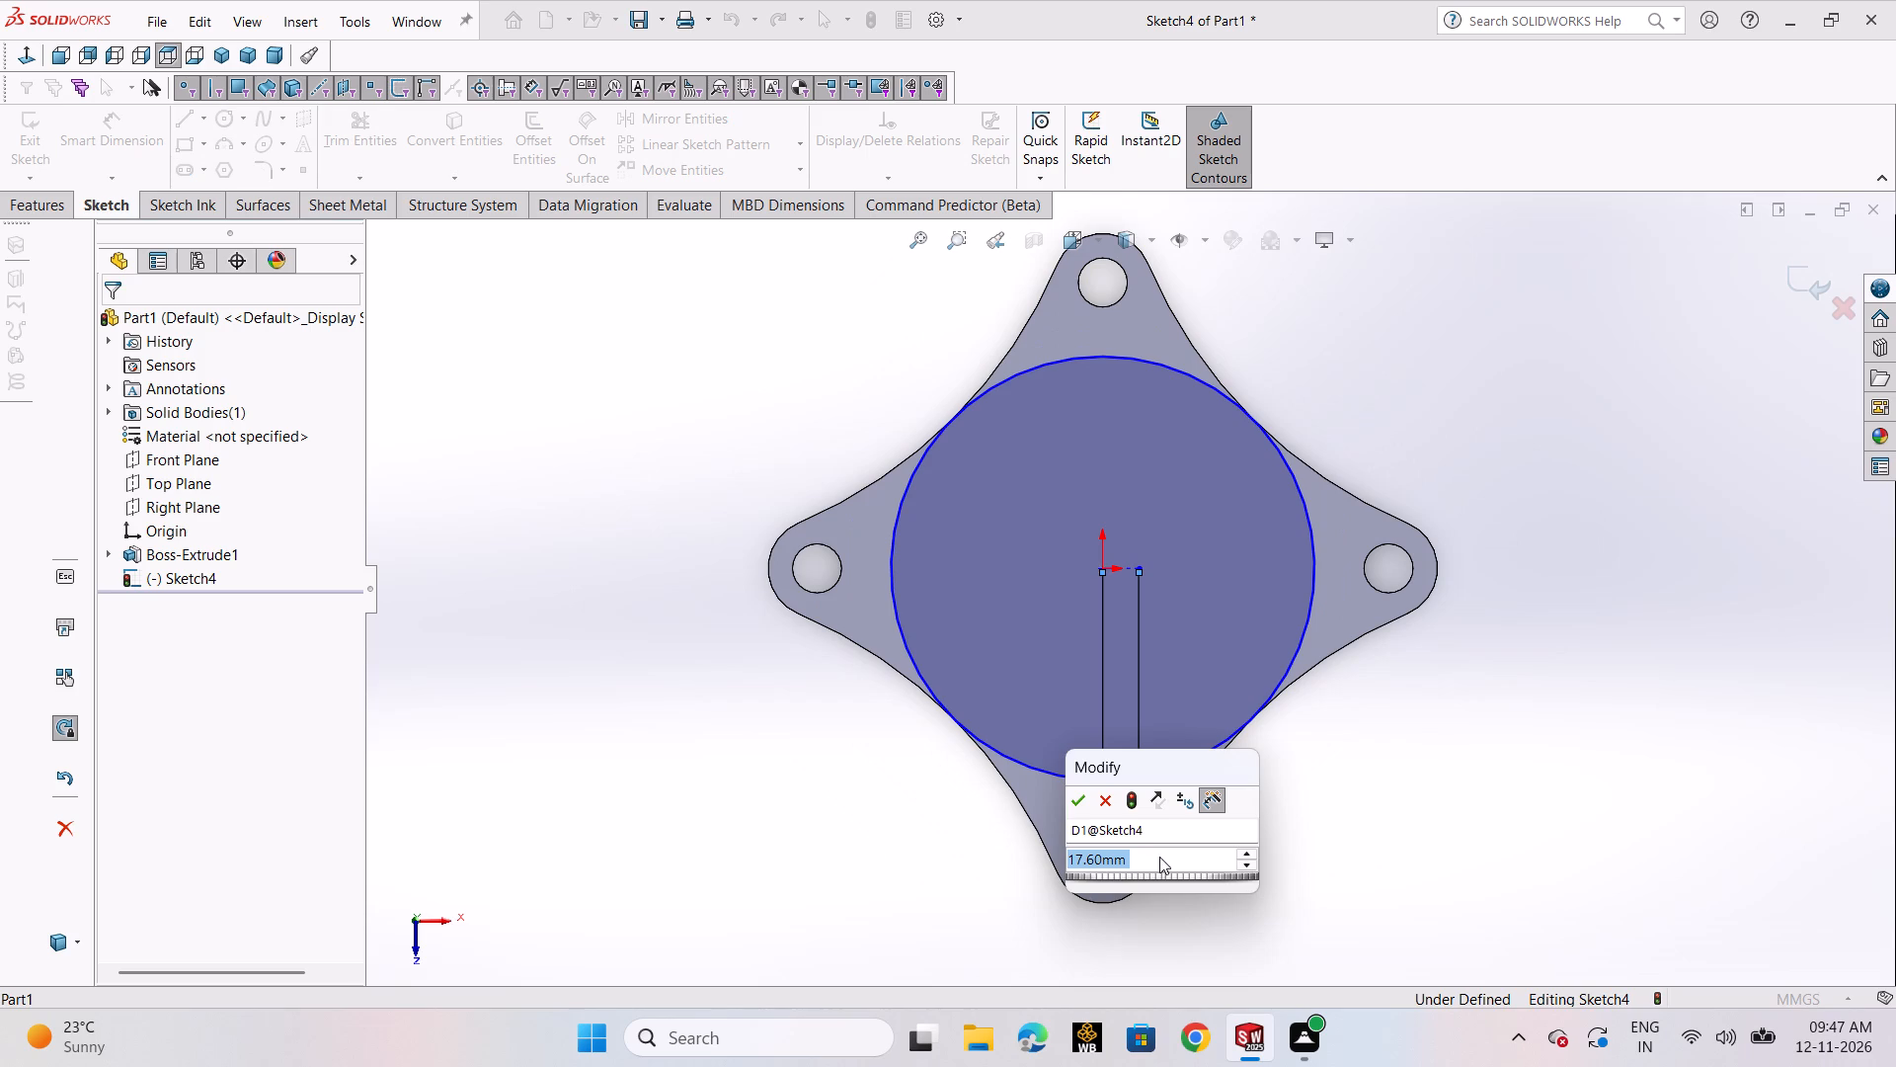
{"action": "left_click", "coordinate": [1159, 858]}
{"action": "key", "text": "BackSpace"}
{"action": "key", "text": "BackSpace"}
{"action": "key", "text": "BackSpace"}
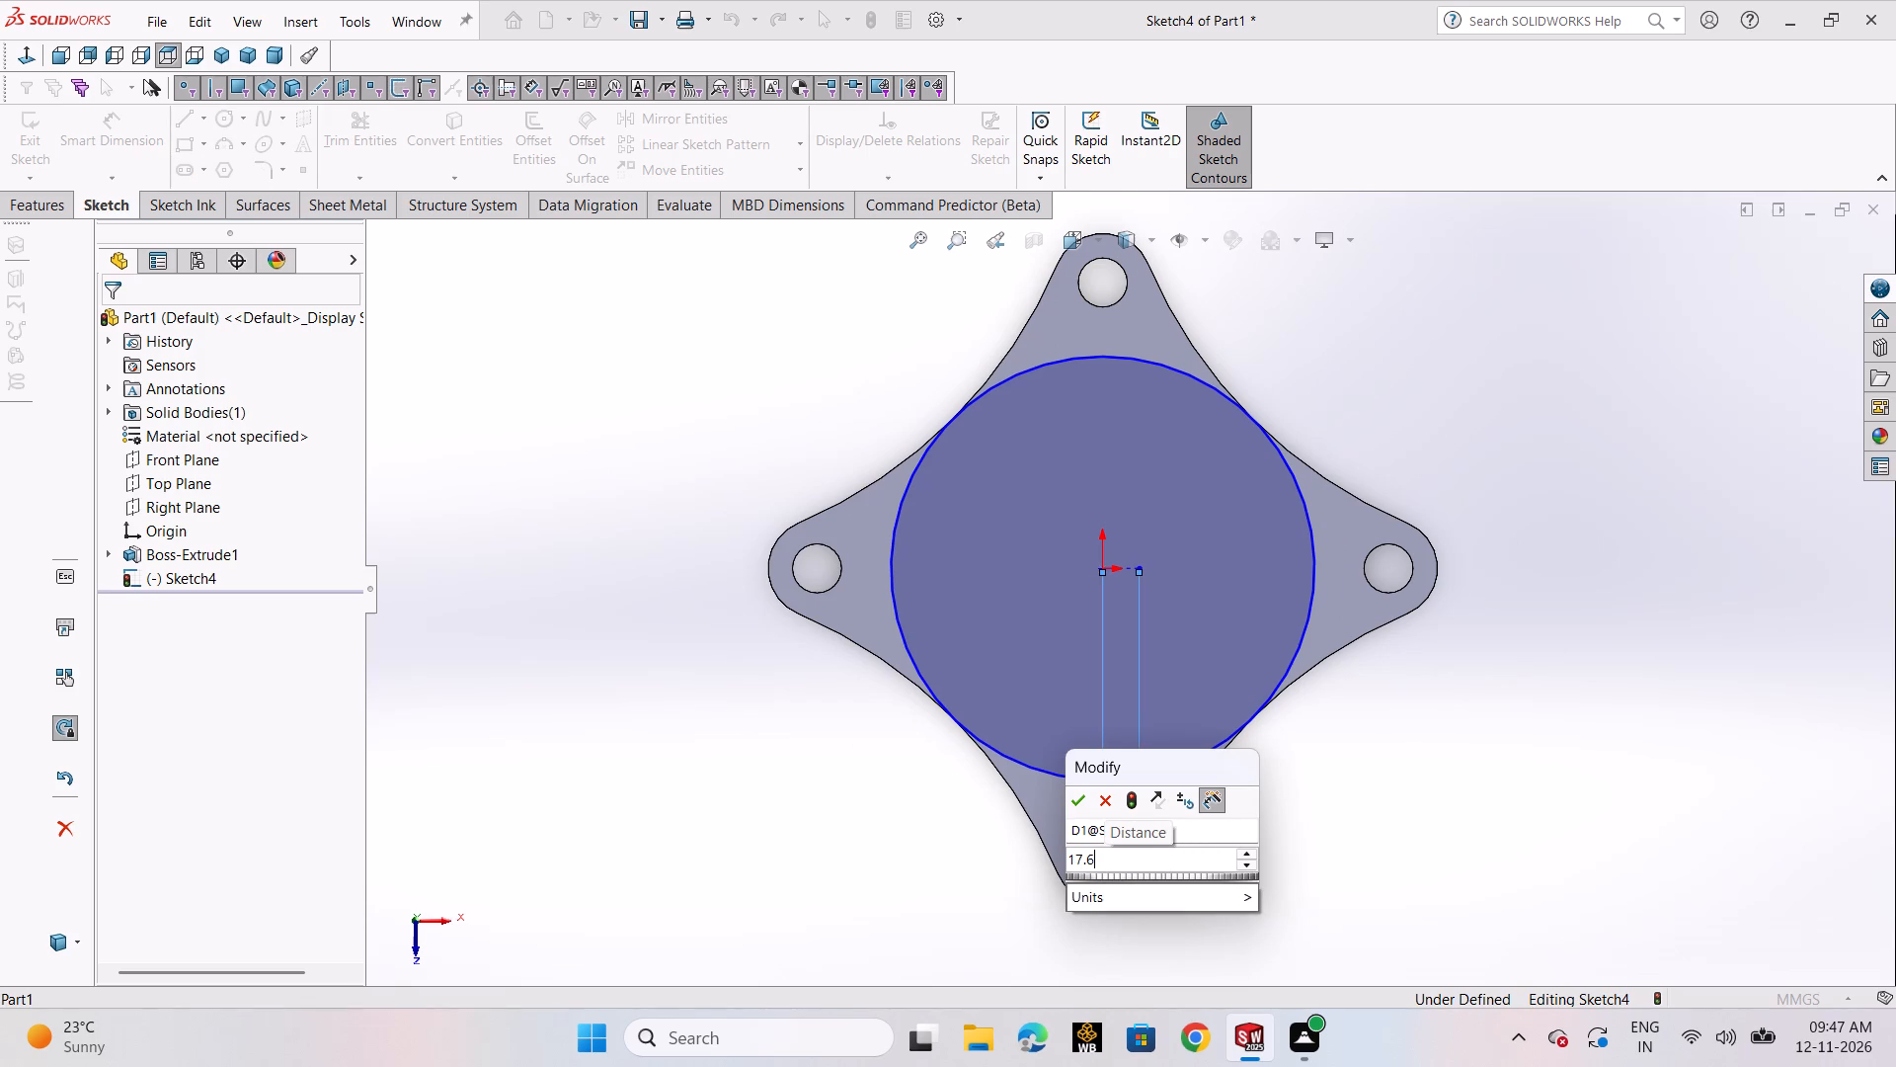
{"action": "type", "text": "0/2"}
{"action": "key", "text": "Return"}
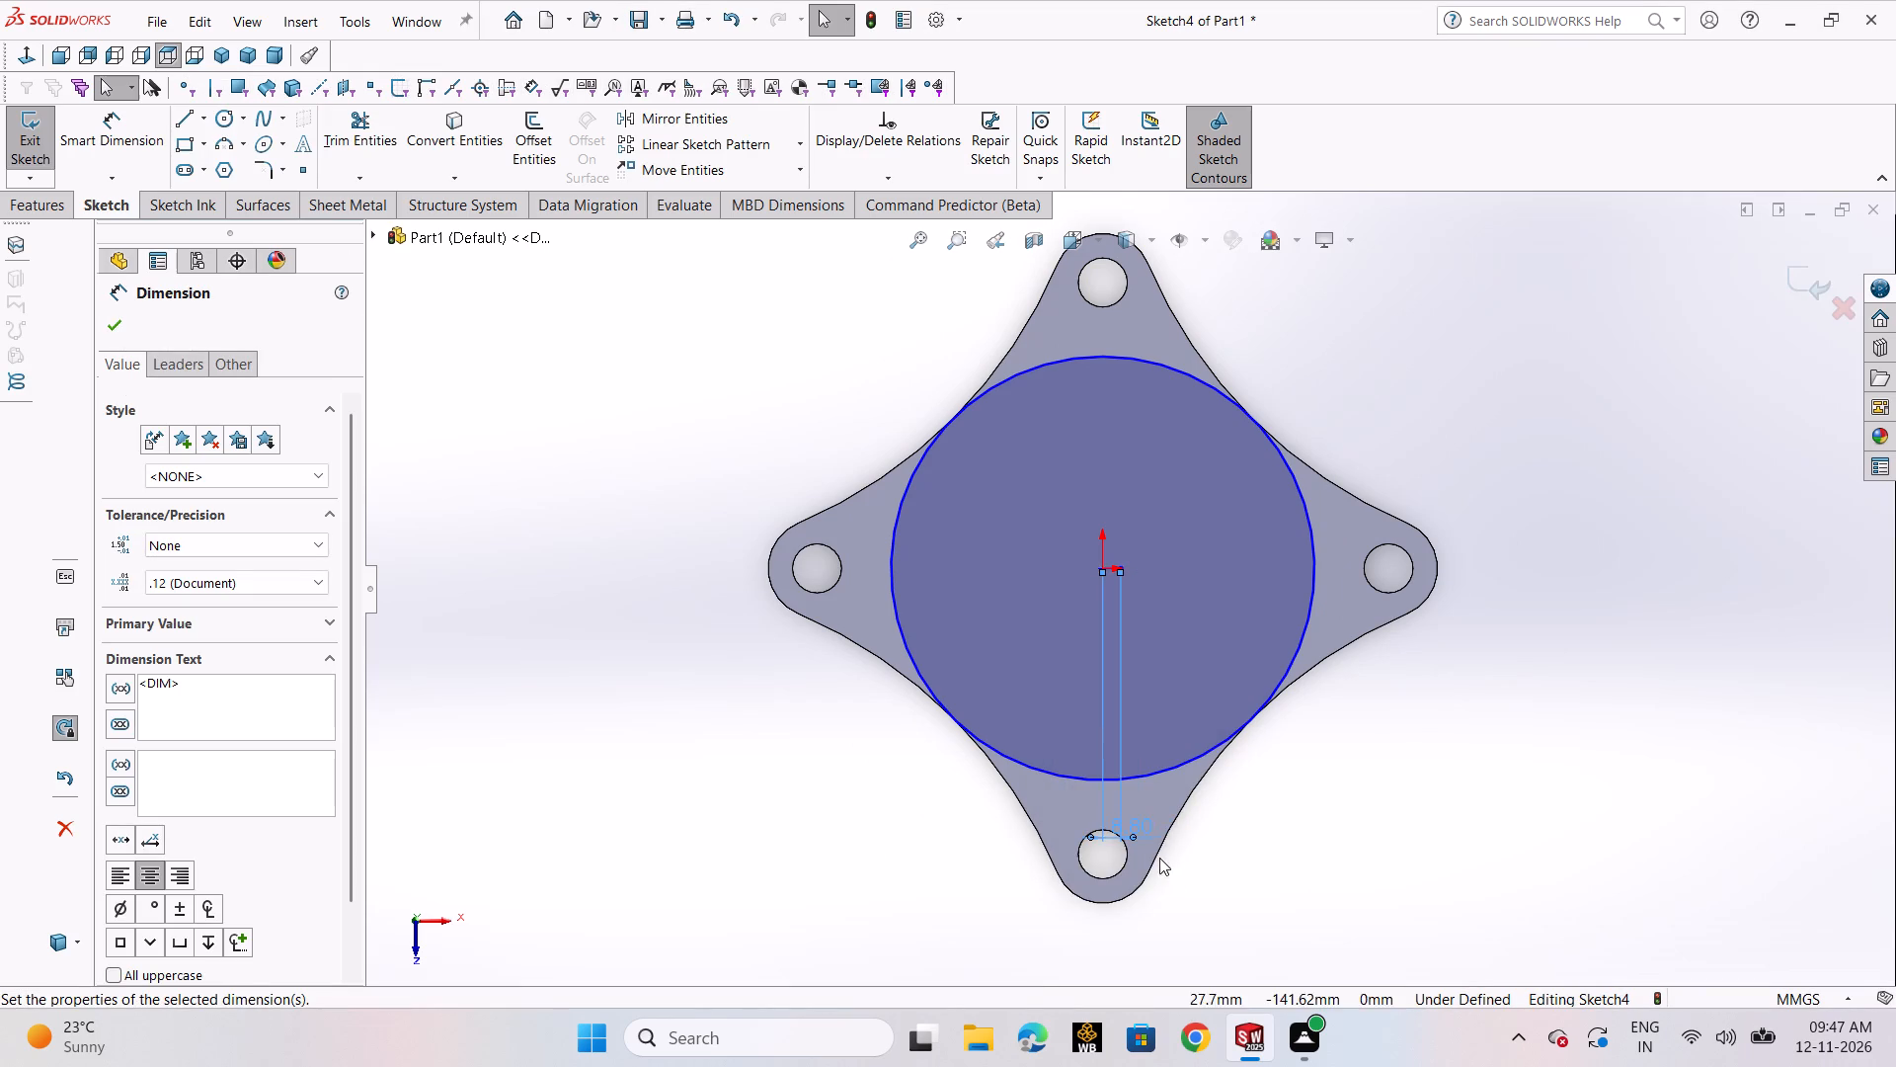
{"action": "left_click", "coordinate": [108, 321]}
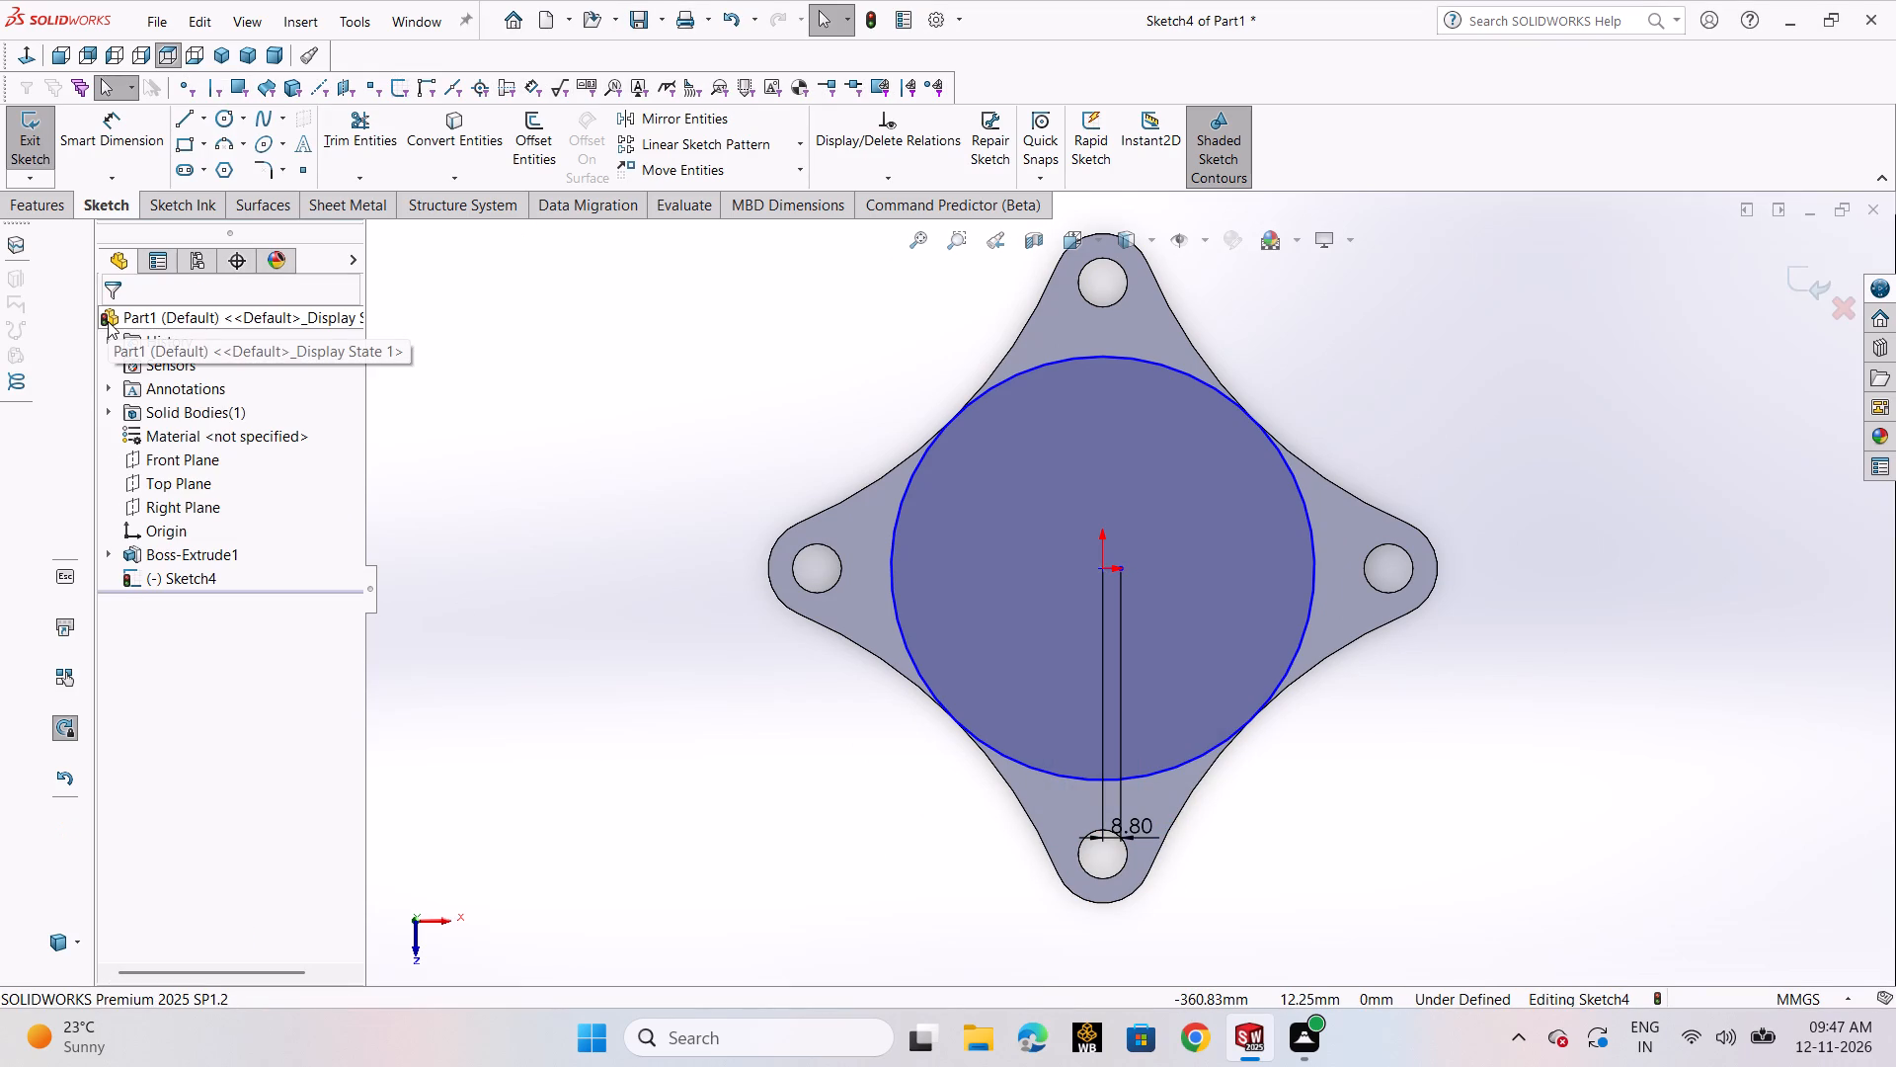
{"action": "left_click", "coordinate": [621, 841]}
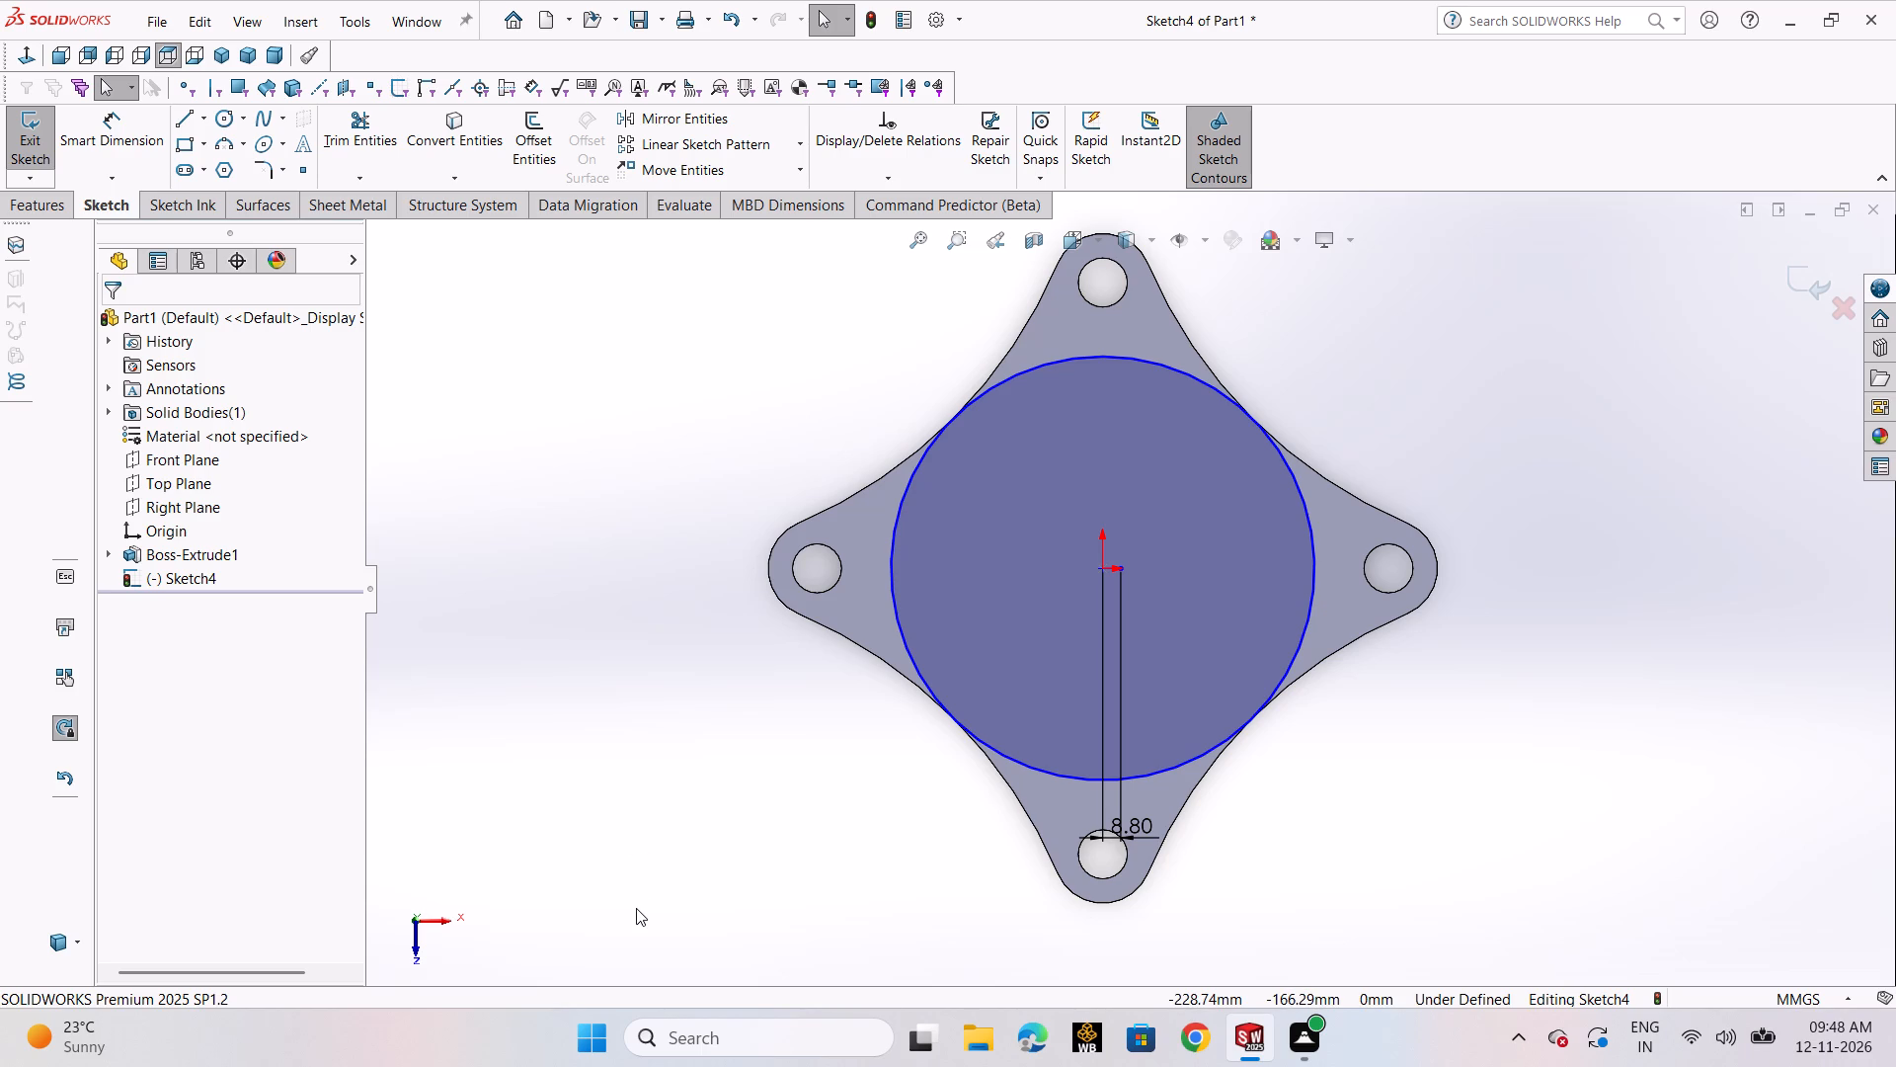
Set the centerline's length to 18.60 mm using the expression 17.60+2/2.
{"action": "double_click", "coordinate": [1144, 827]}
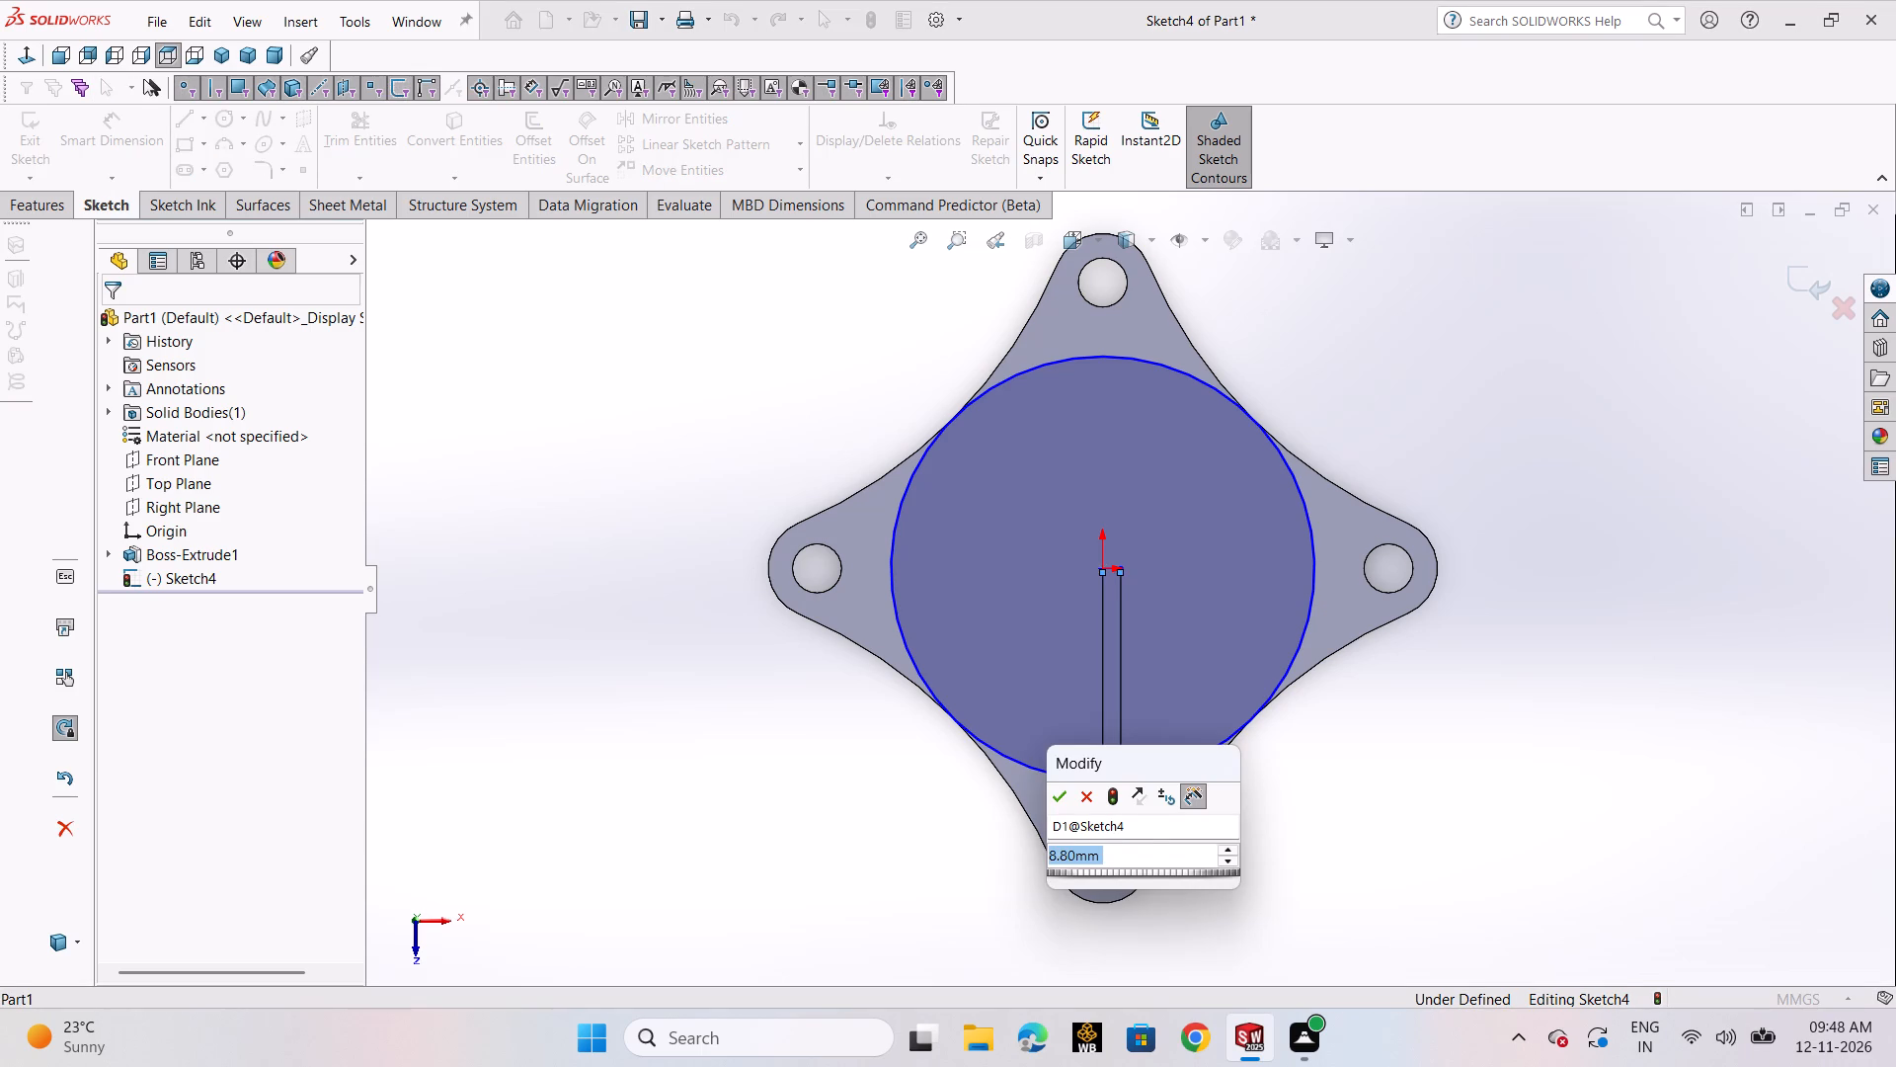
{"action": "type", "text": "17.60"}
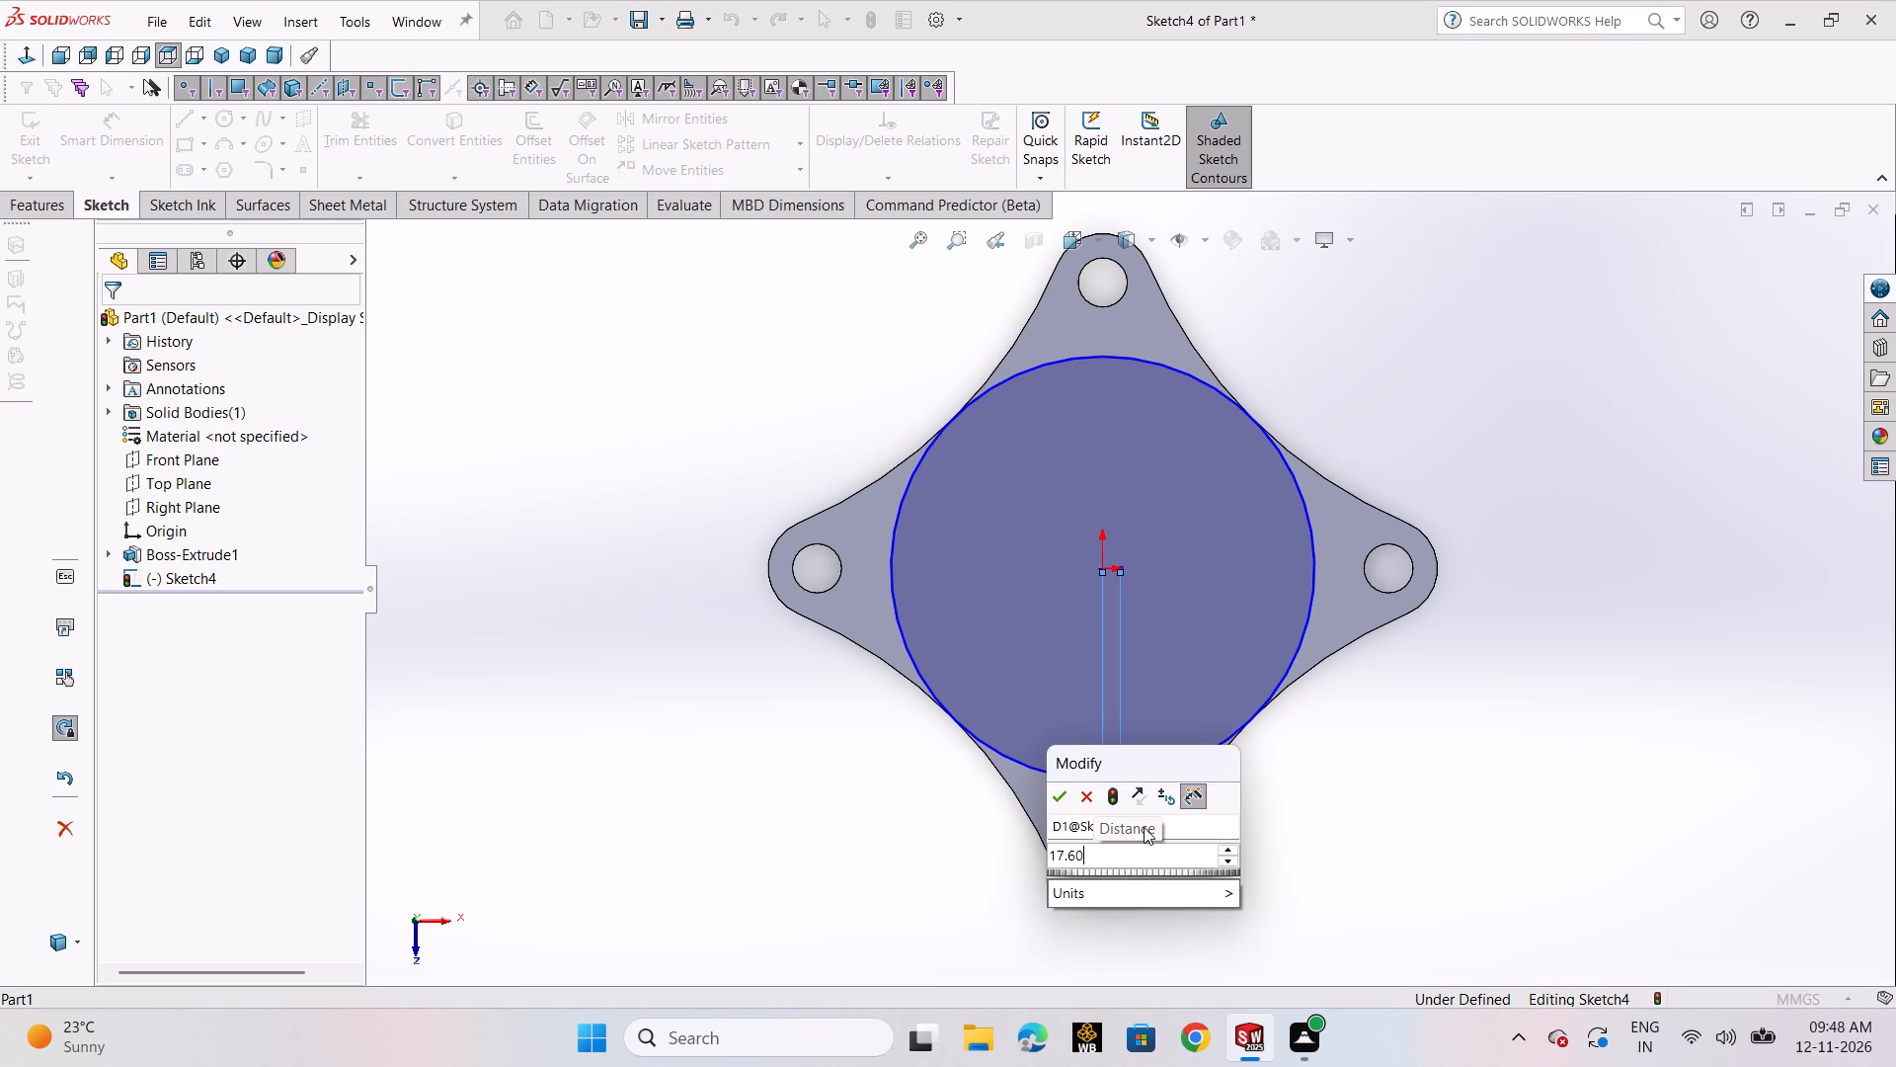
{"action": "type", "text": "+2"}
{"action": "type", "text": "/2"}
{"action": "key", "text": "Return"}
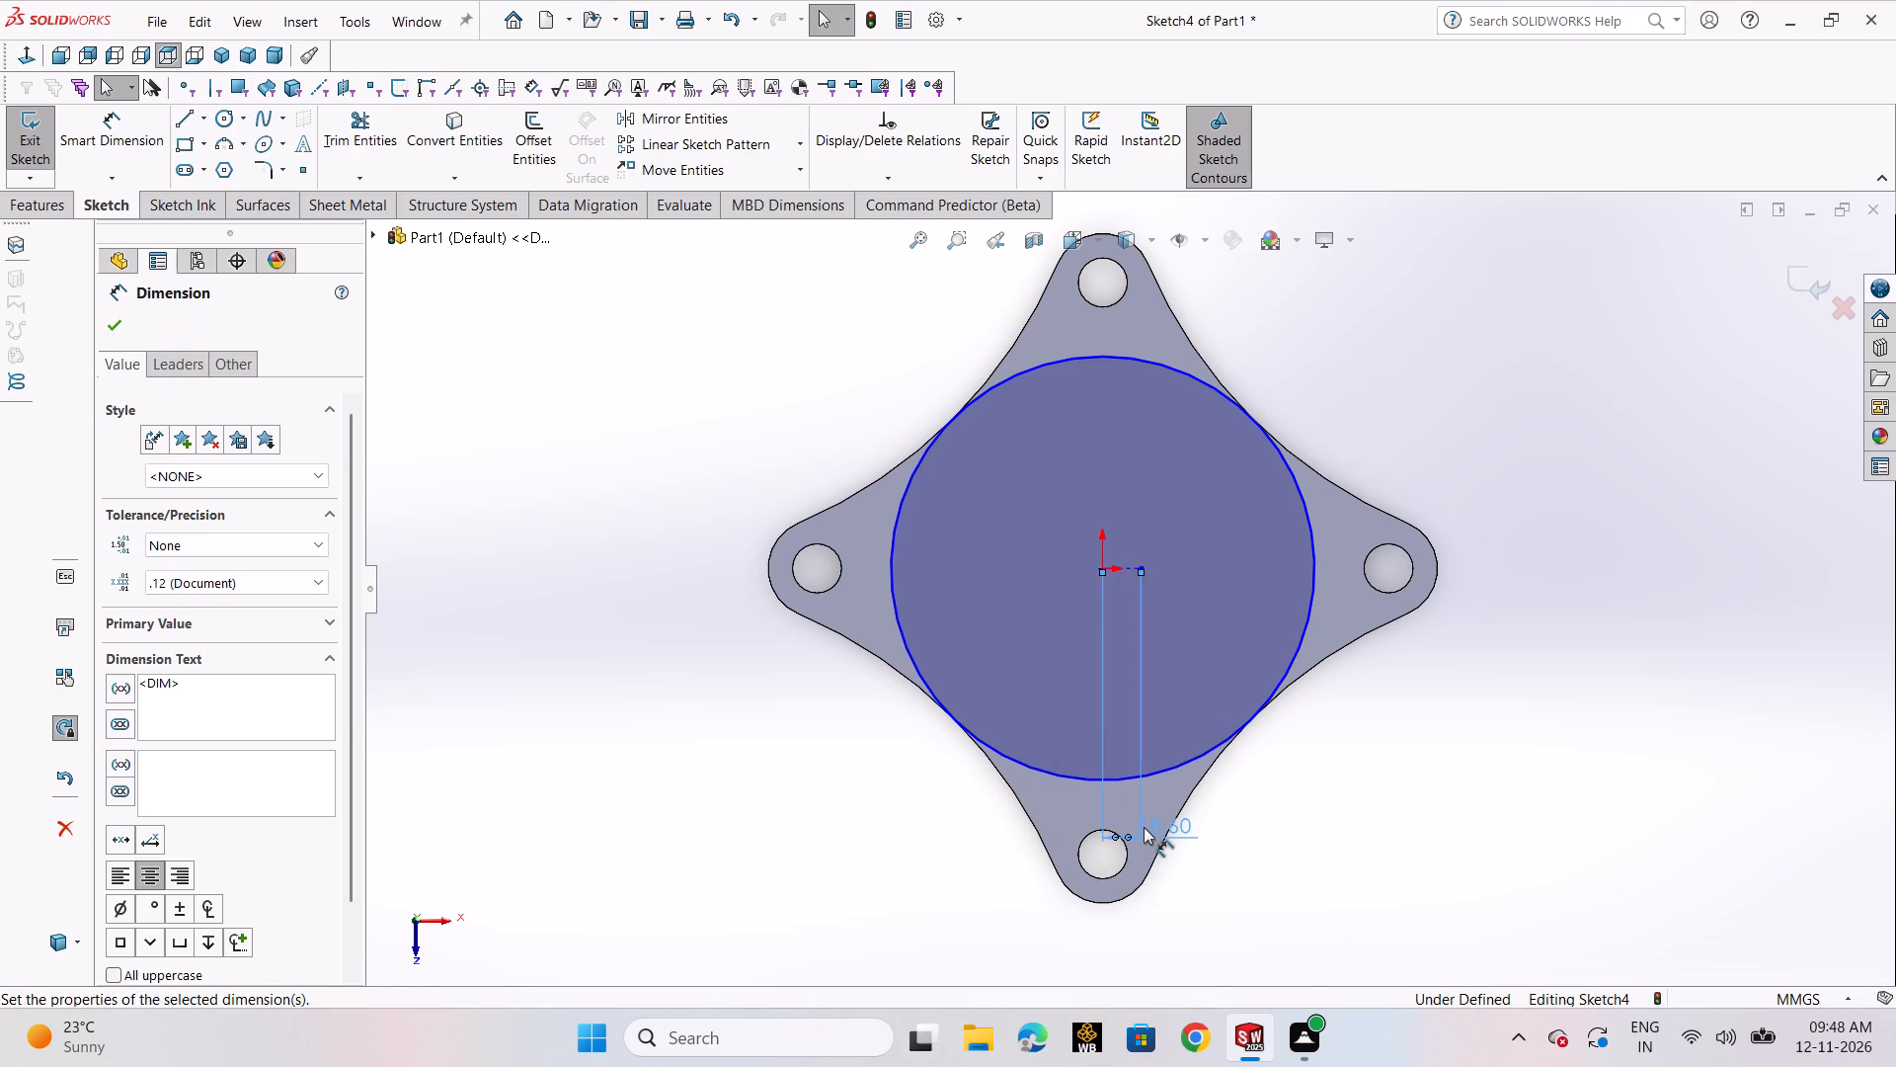
Set the centerline's length to 19.60 mm, entered as 17.60+2.
{"action": "scroll", "coordinate": [1230, 857], "scroll_direction": "down", "scroll_amount": 6}
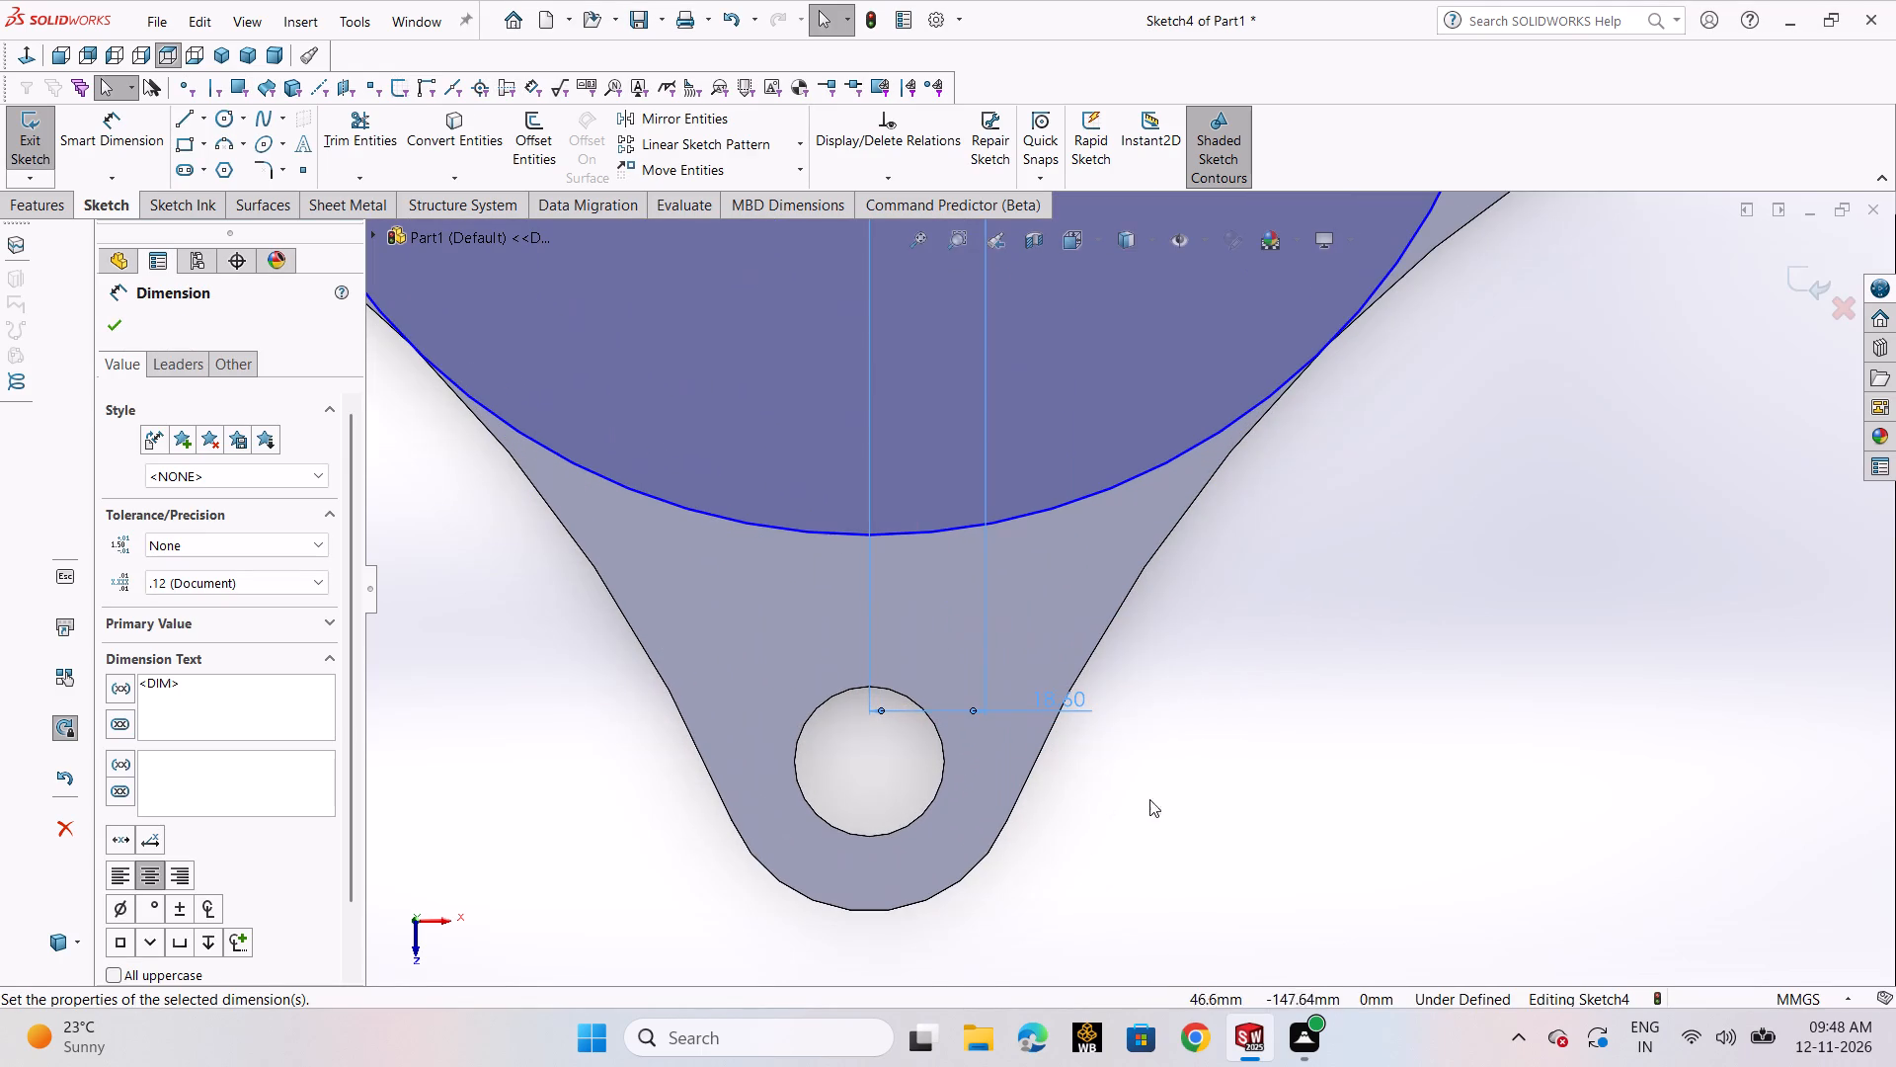
{"action": "double_click", "coordinate": [1078, 703]}
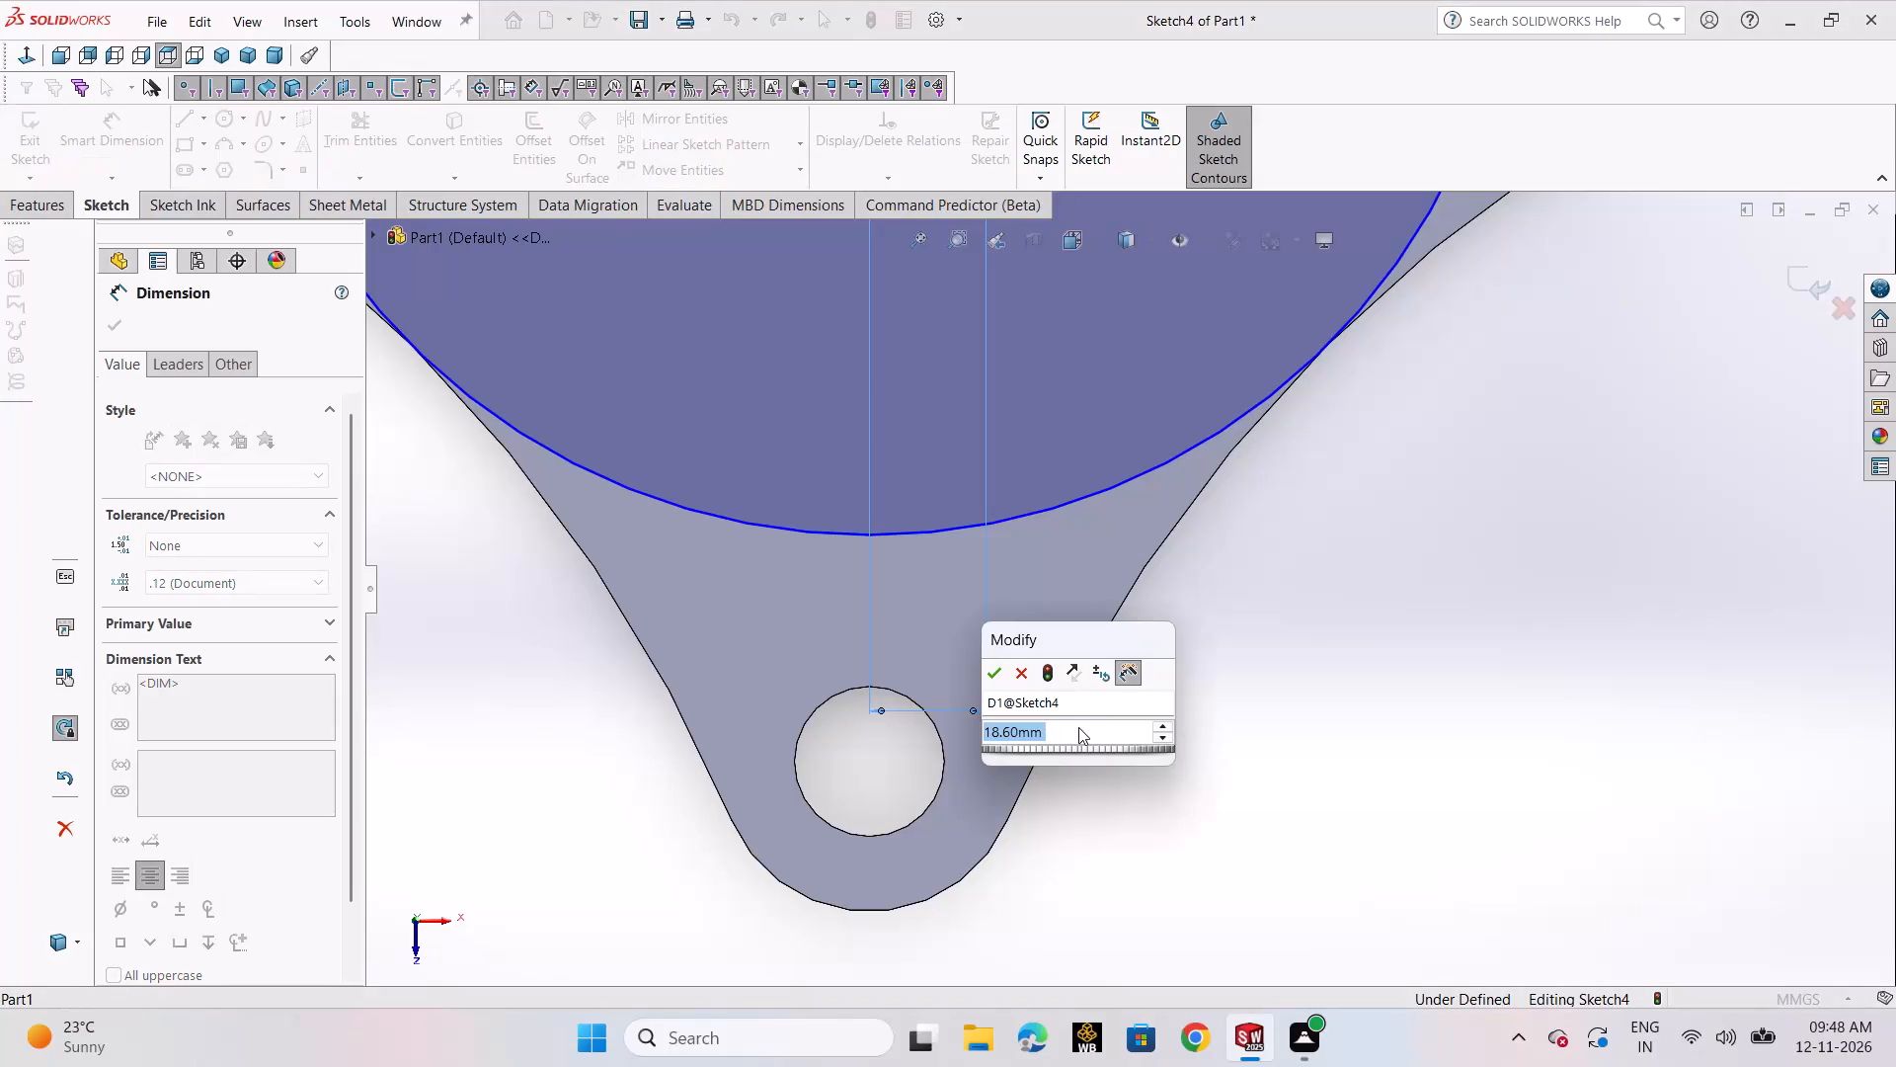
{"action": "type", "text": "17.60+2"}
{"action": "key", "text": "Return"}
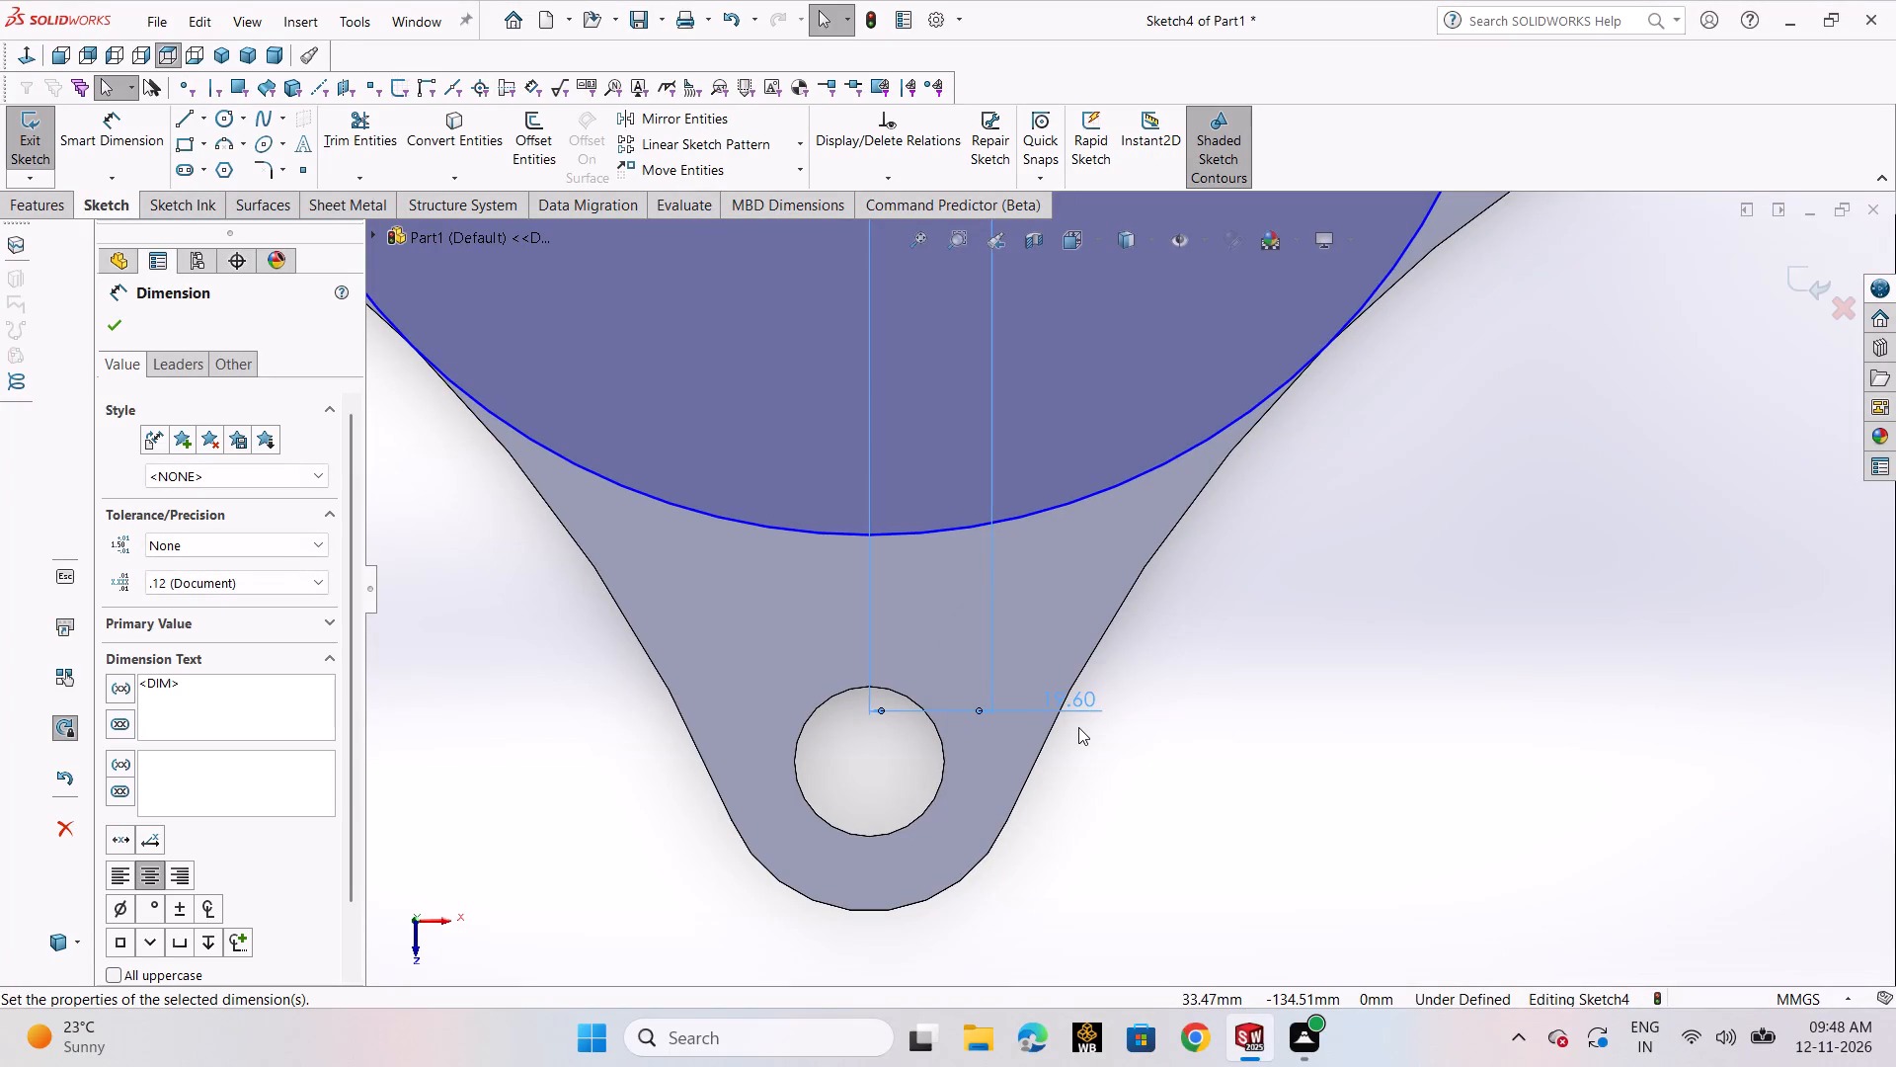
Halve the centerline's length to 9.80 mm by dividing its dimension by 2.
{"action": "double_click", "coordinate": [1080, 701]}
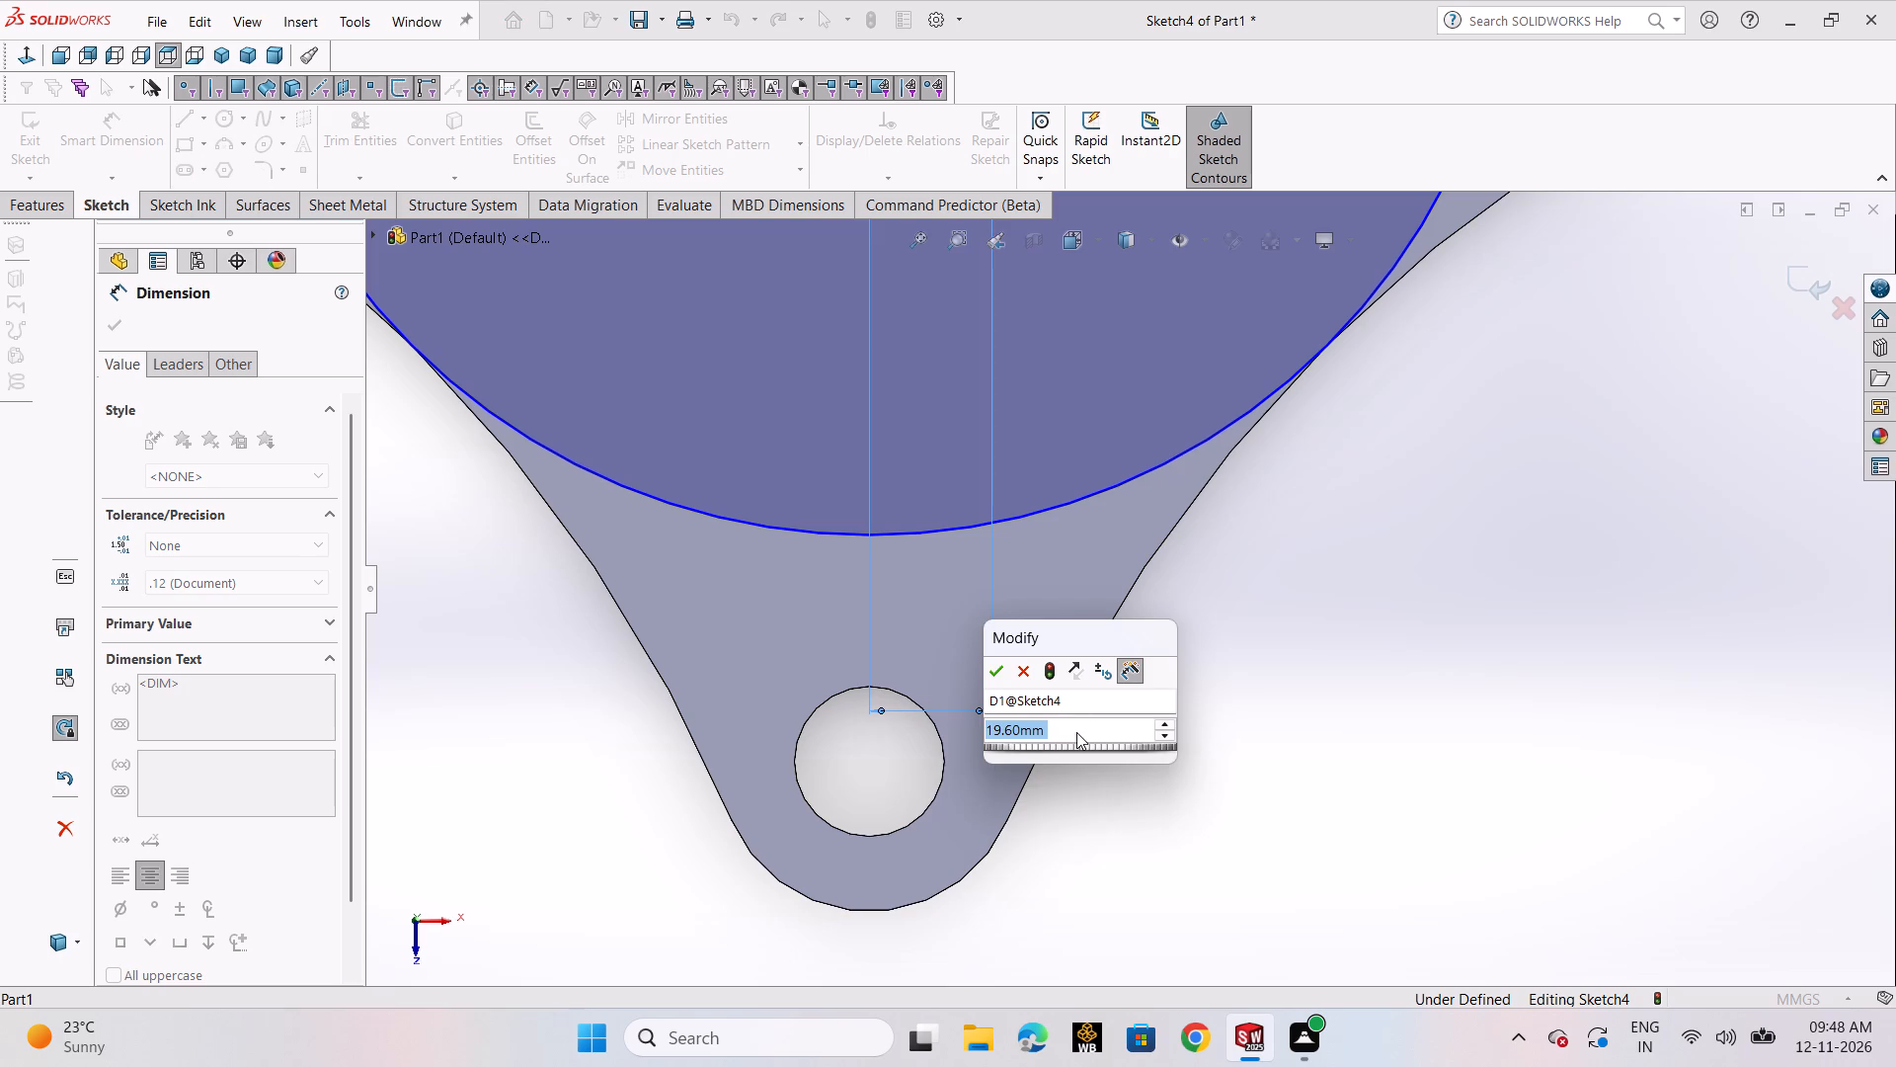
{"action": "left_click", "coordinate": [1076, 732]}
{"action": "key", "text": "BackSpace"}
{"action": "key", "text": "BackSpace"}
{"action": "key", "text": "BackSpace"}
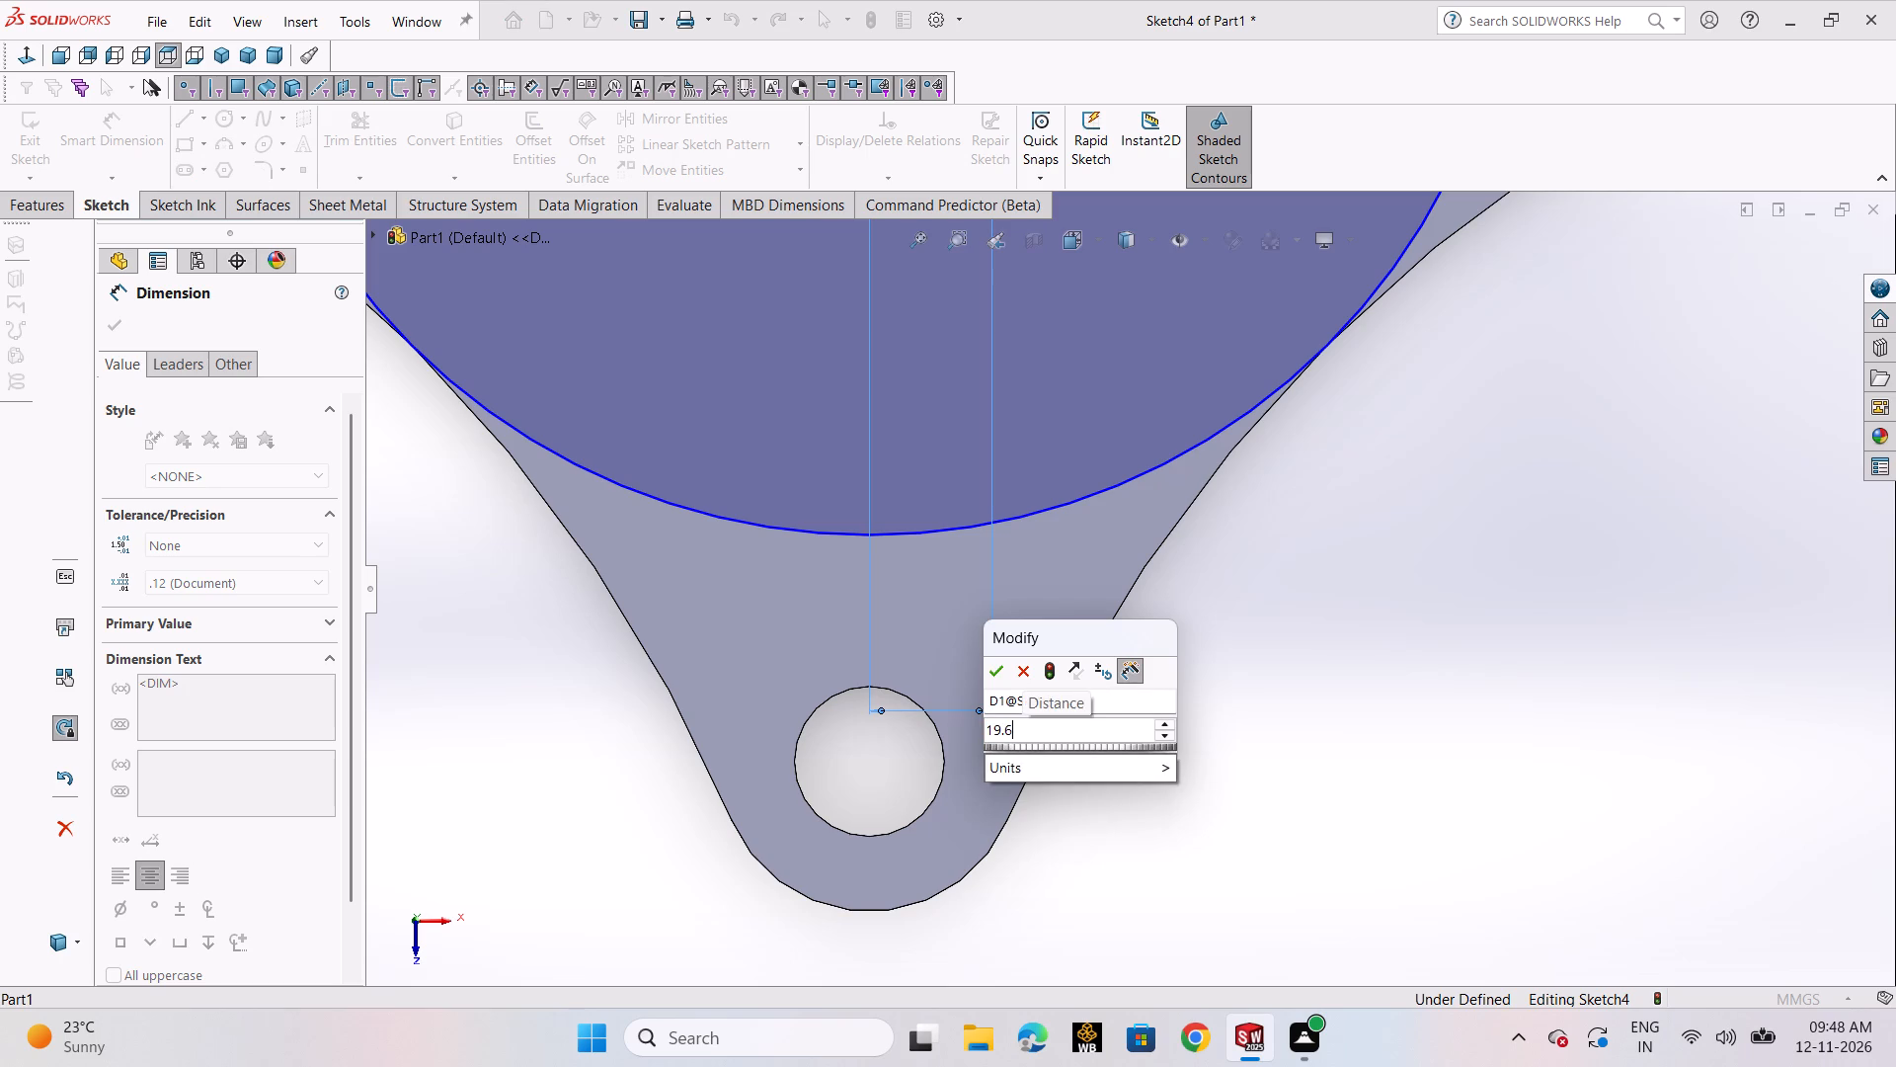
{"action": "type", "text": "0/2"}
{"action": "key", "text": "Return"}
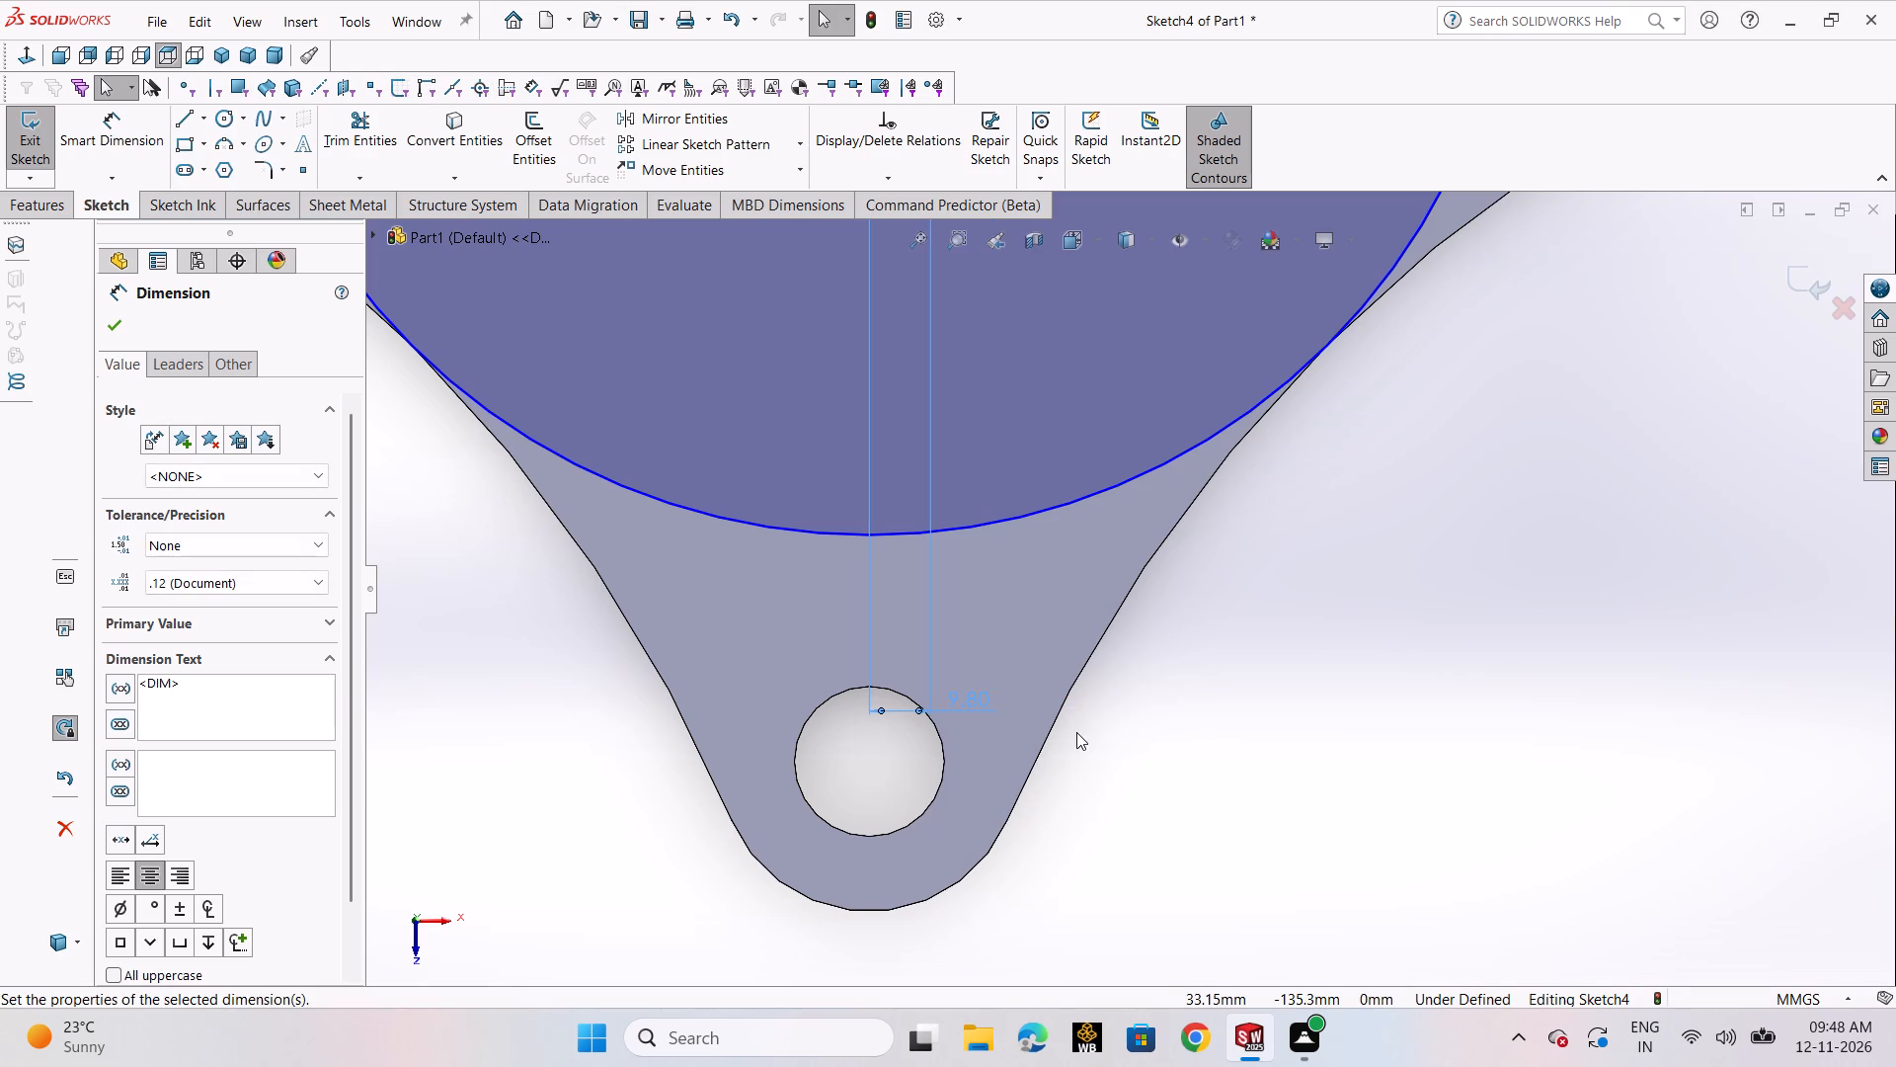
{"action": "left_click", "coordinate": [92, 329]}
{"action": "left_click", "coordinate": [100, 328]}
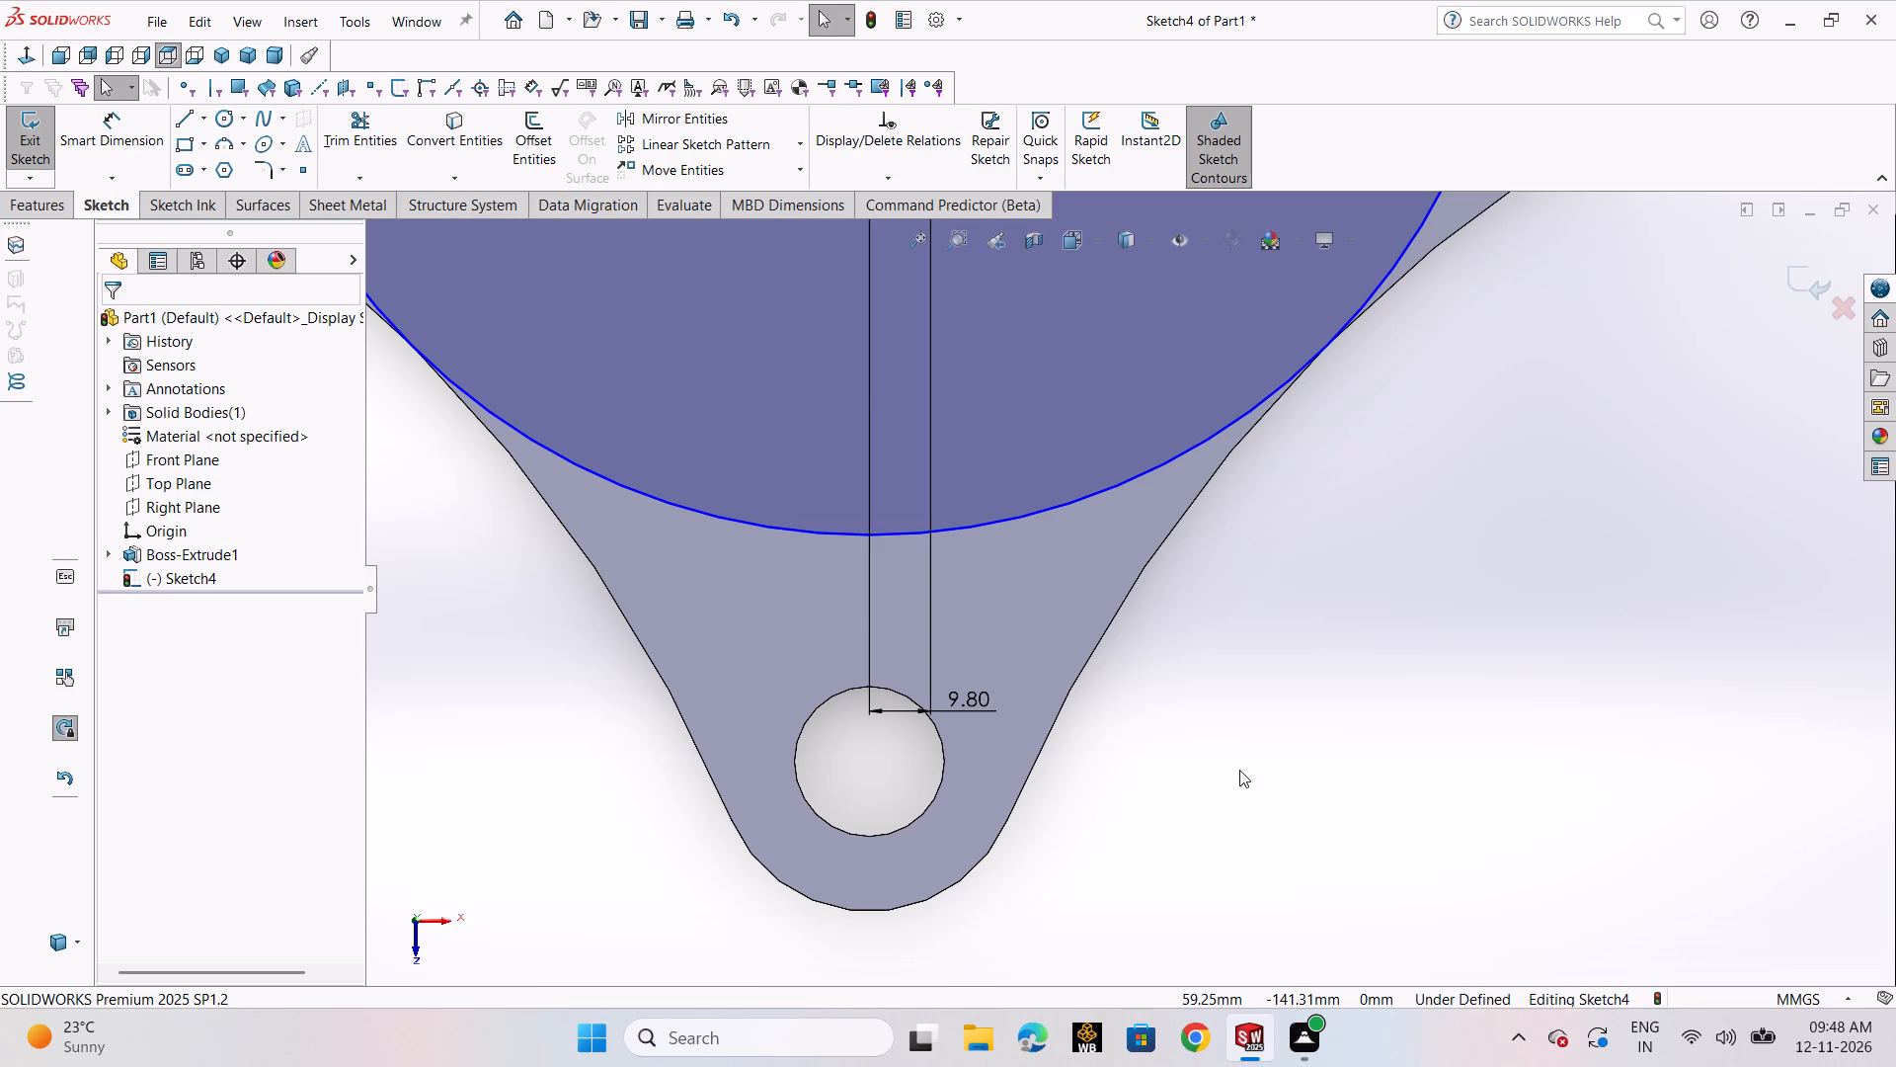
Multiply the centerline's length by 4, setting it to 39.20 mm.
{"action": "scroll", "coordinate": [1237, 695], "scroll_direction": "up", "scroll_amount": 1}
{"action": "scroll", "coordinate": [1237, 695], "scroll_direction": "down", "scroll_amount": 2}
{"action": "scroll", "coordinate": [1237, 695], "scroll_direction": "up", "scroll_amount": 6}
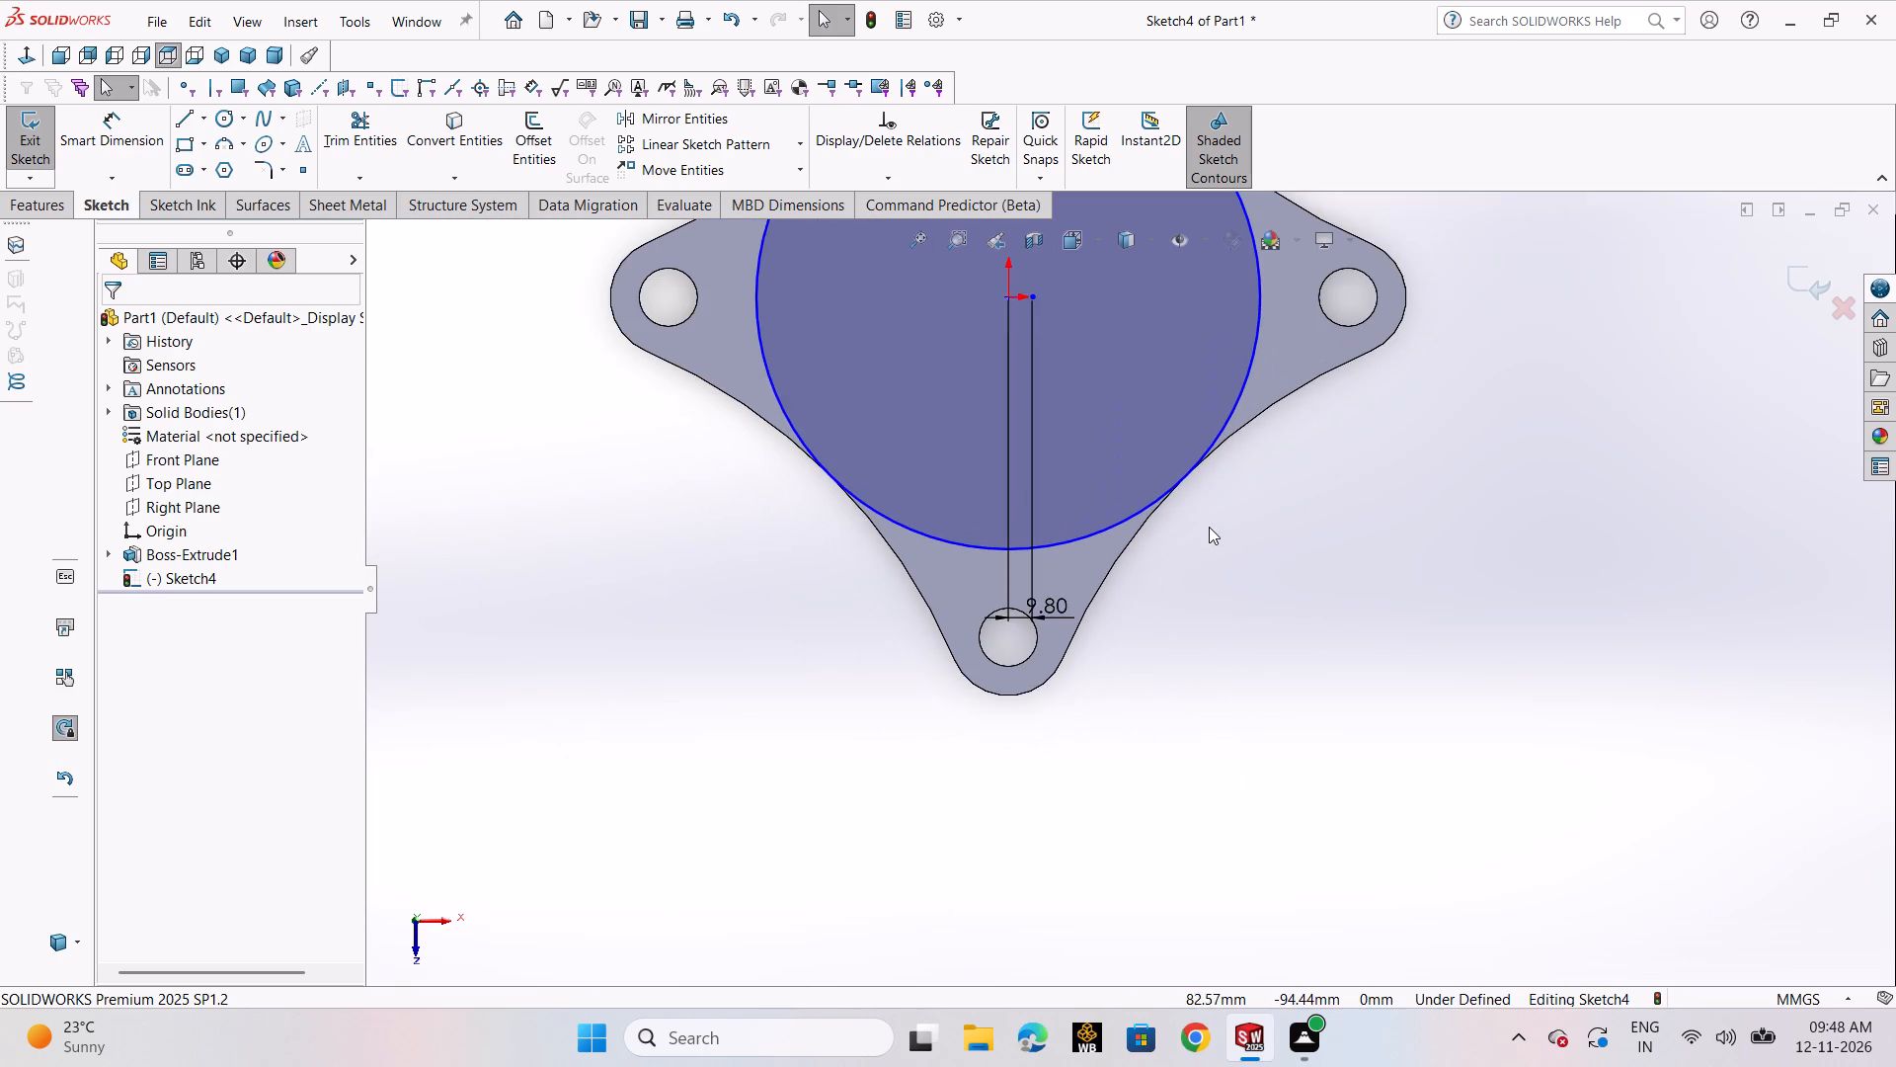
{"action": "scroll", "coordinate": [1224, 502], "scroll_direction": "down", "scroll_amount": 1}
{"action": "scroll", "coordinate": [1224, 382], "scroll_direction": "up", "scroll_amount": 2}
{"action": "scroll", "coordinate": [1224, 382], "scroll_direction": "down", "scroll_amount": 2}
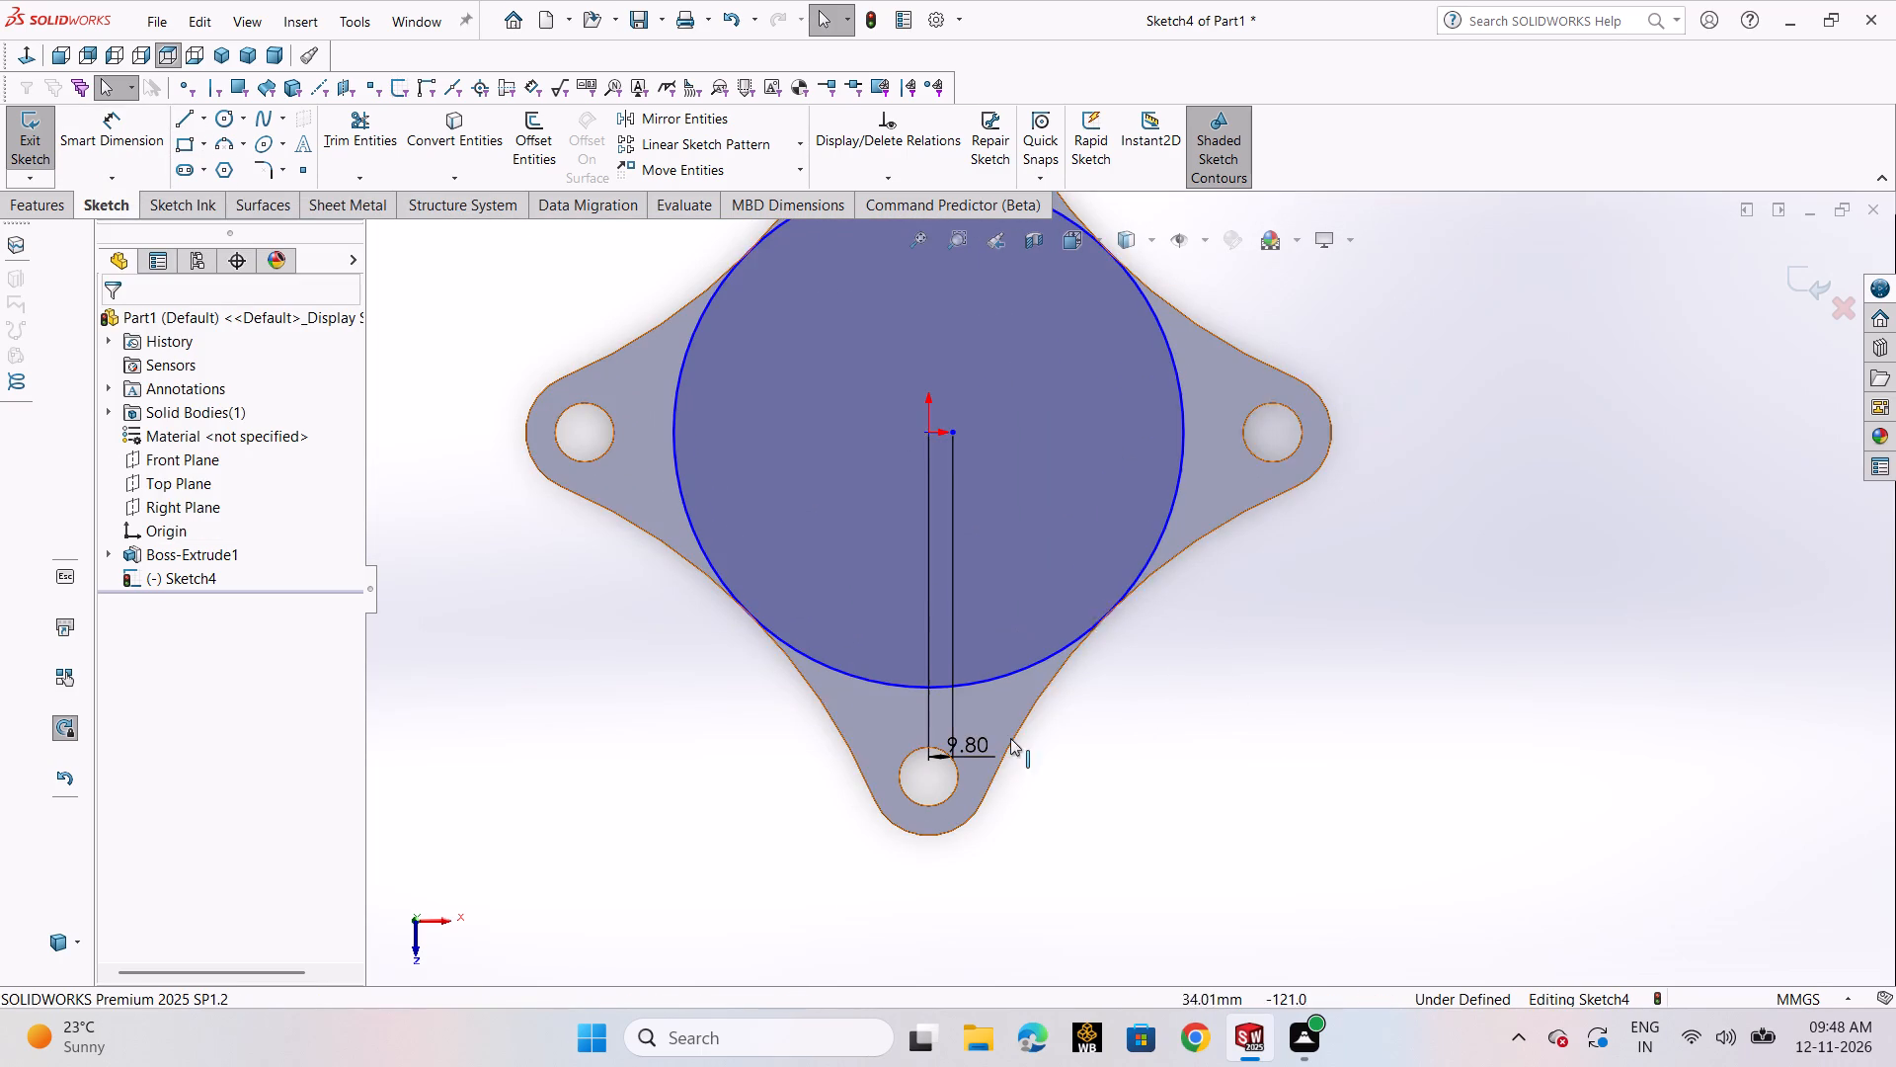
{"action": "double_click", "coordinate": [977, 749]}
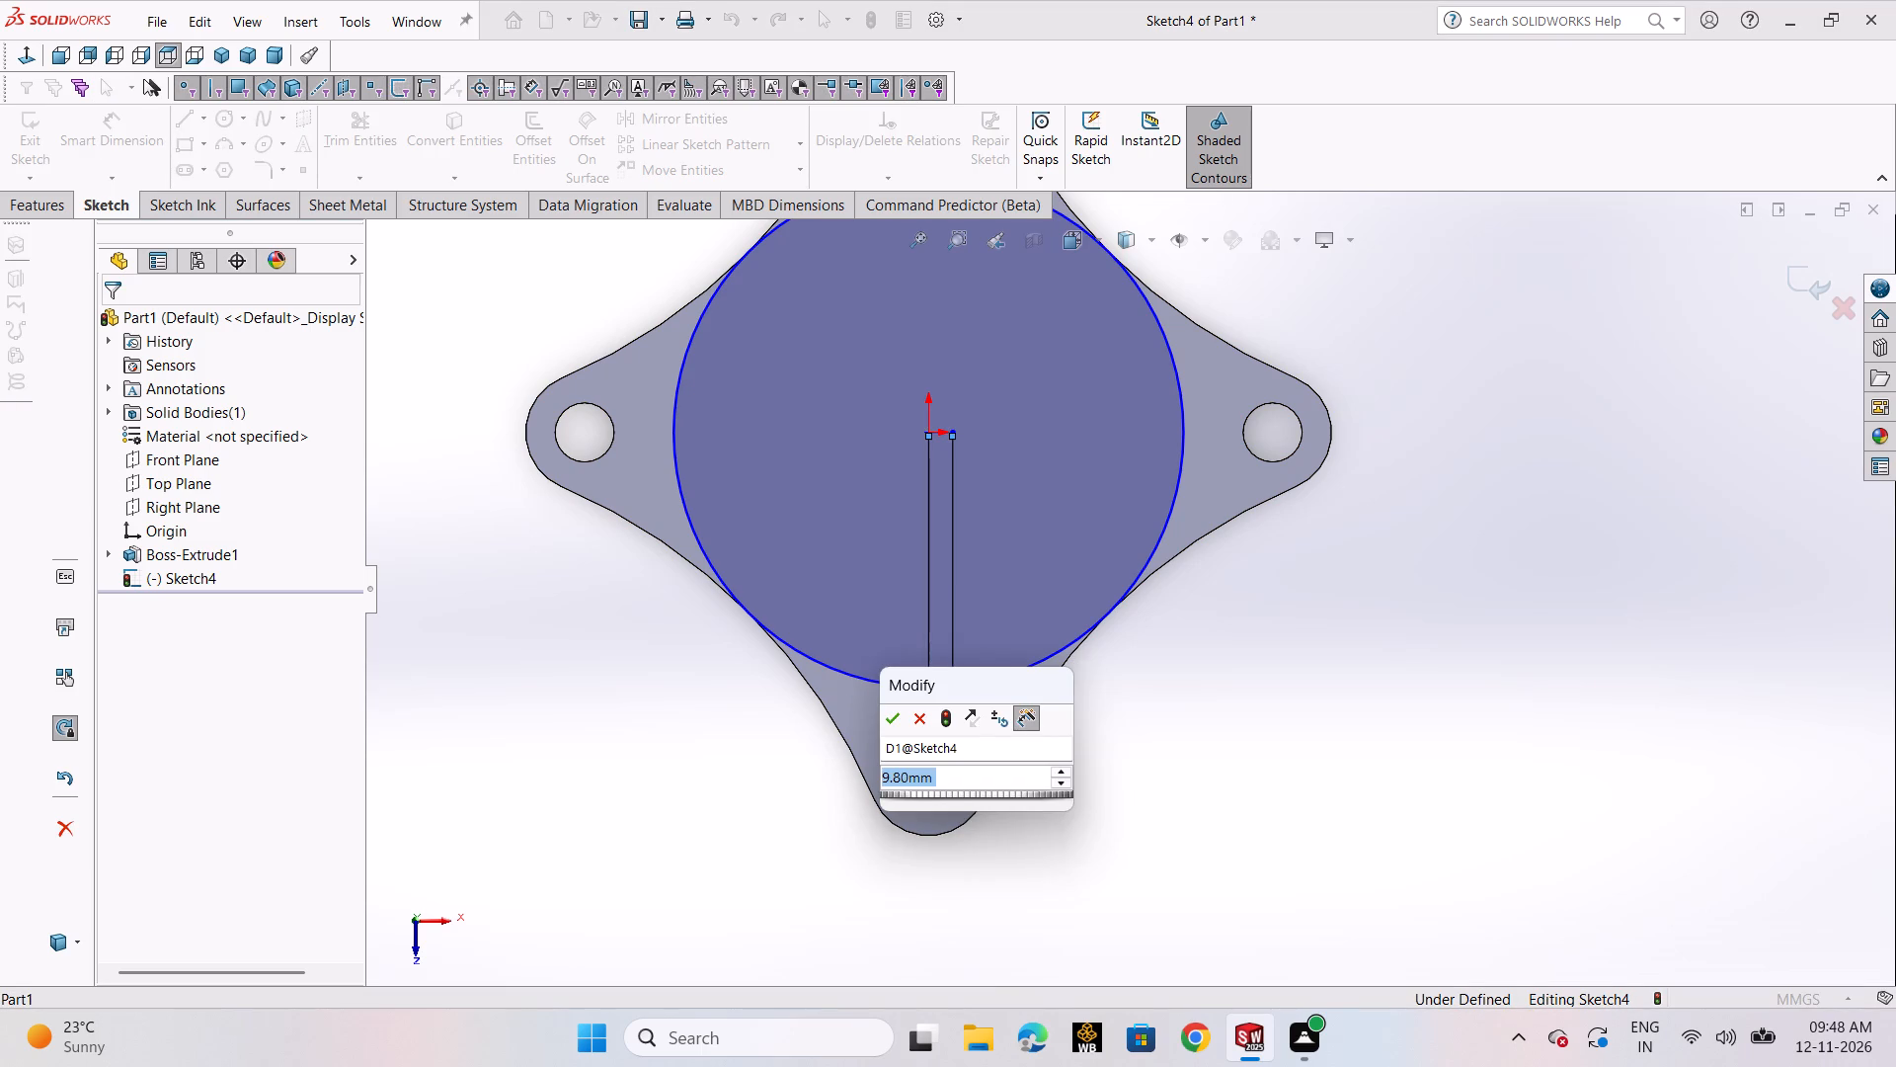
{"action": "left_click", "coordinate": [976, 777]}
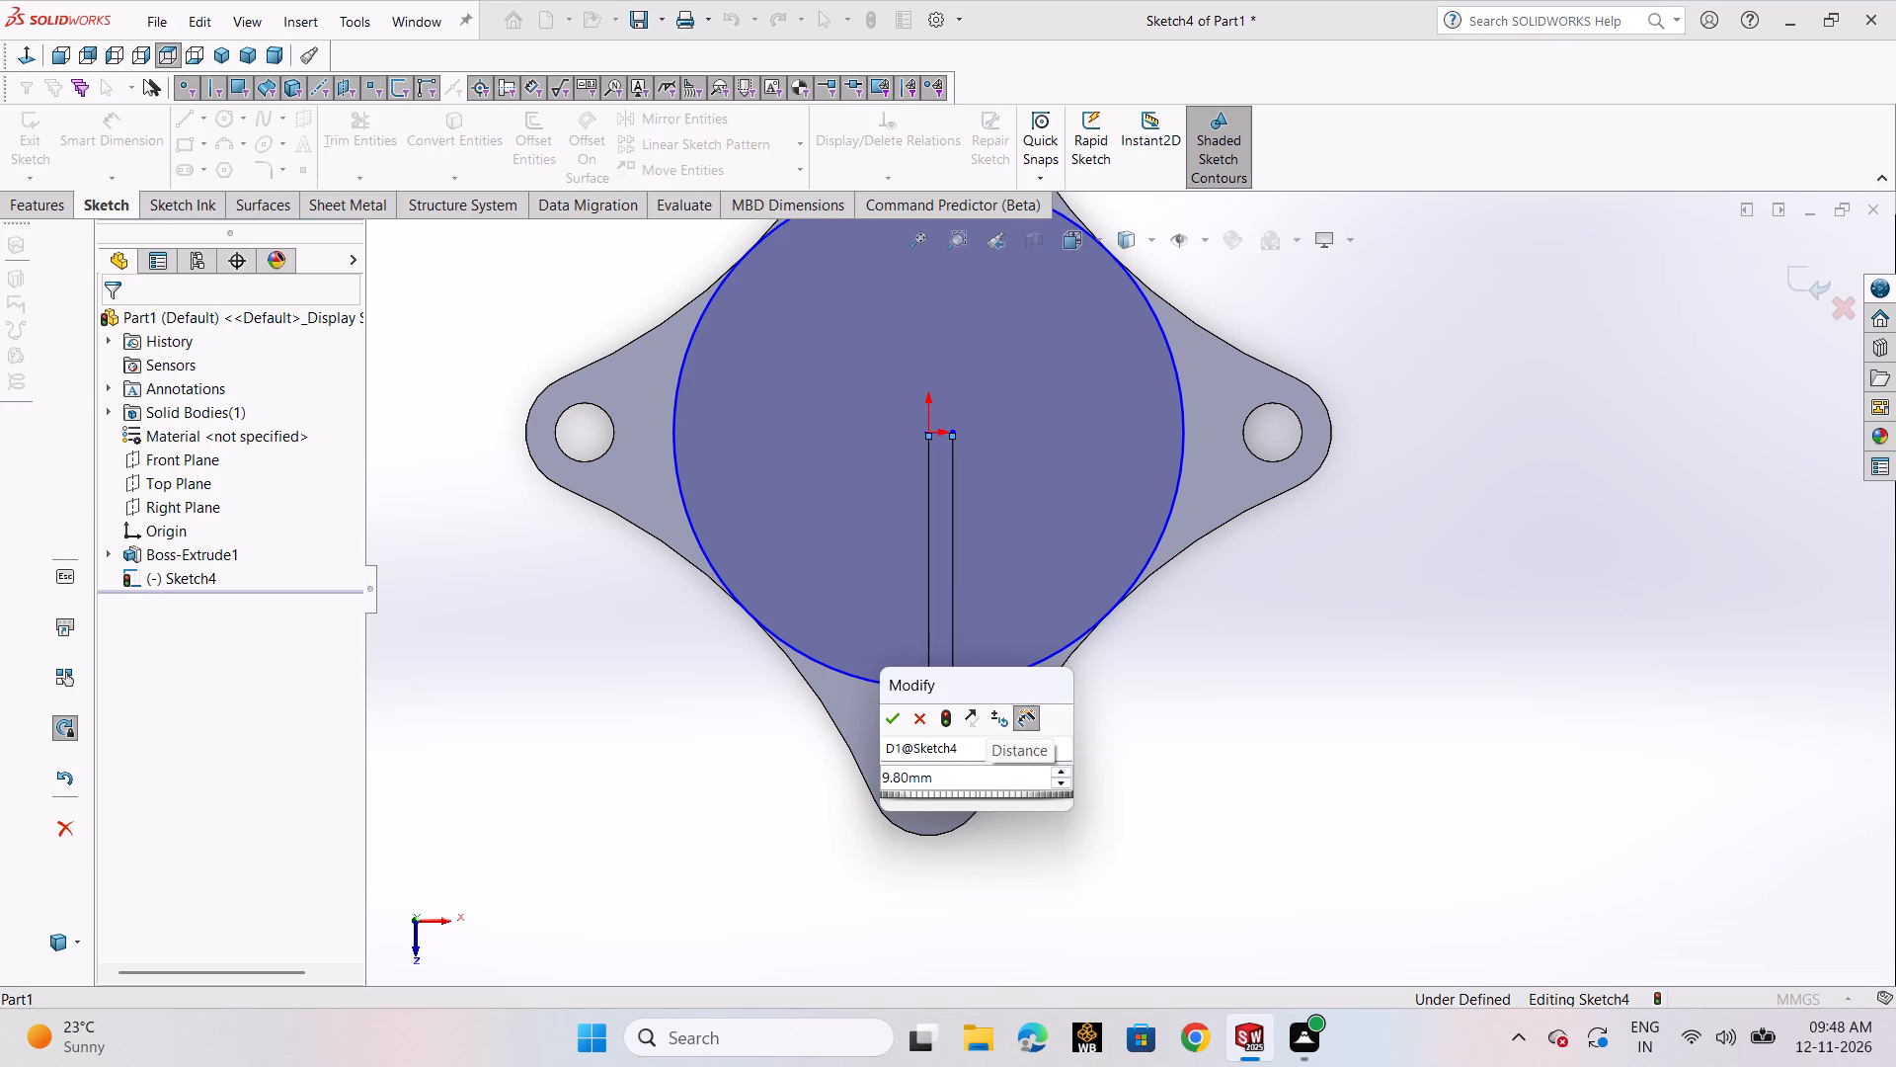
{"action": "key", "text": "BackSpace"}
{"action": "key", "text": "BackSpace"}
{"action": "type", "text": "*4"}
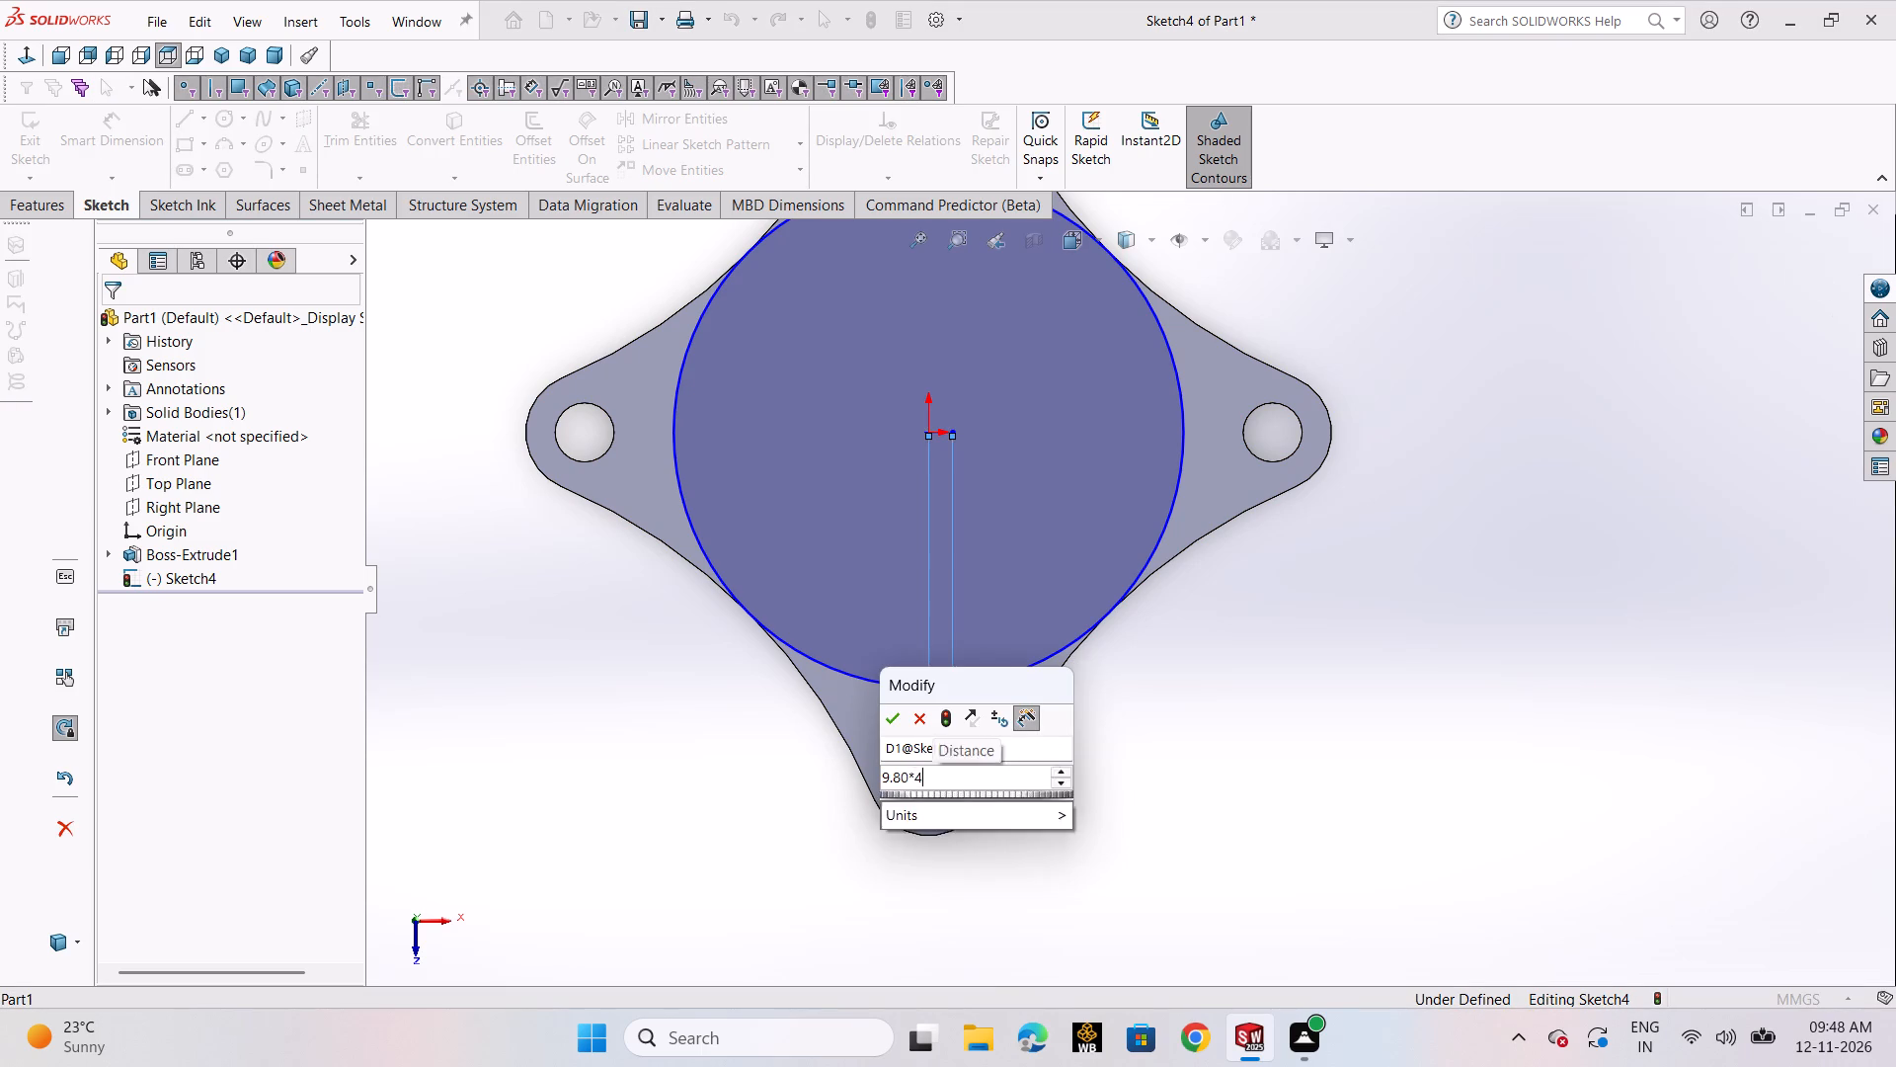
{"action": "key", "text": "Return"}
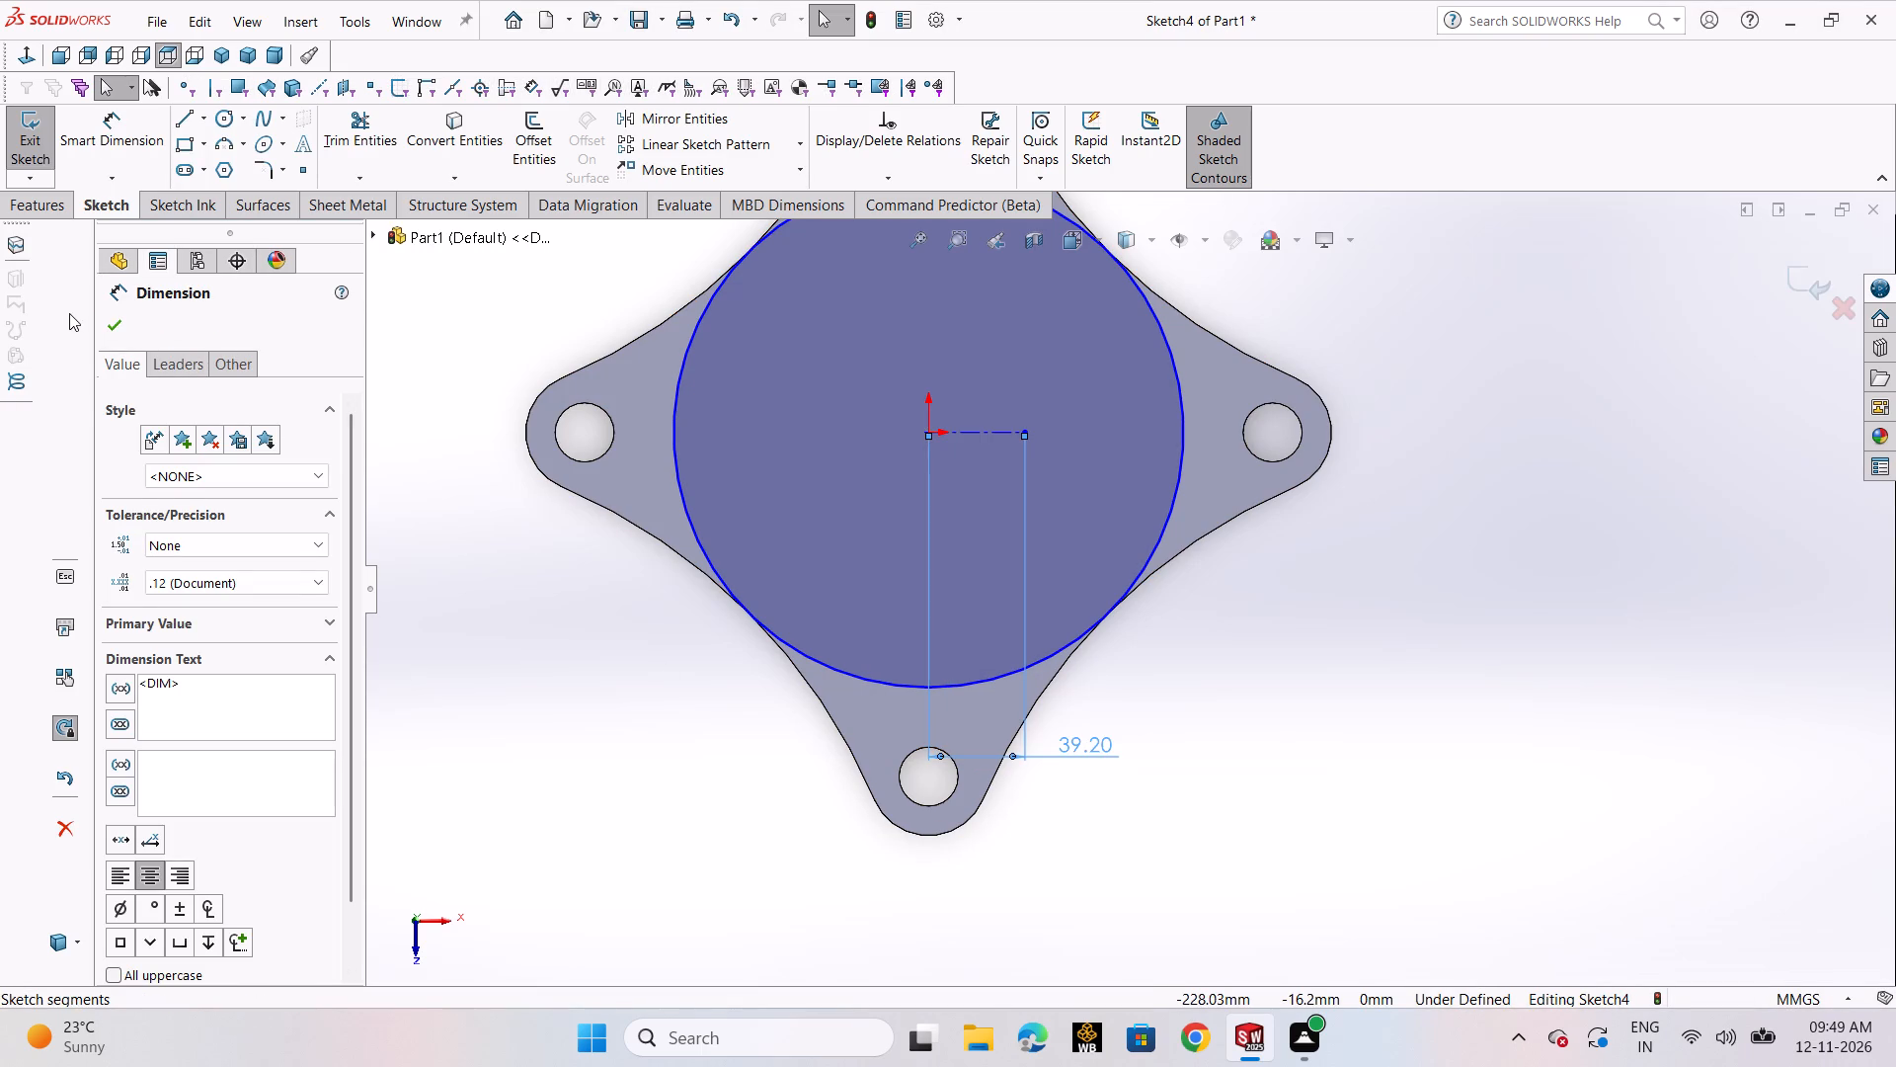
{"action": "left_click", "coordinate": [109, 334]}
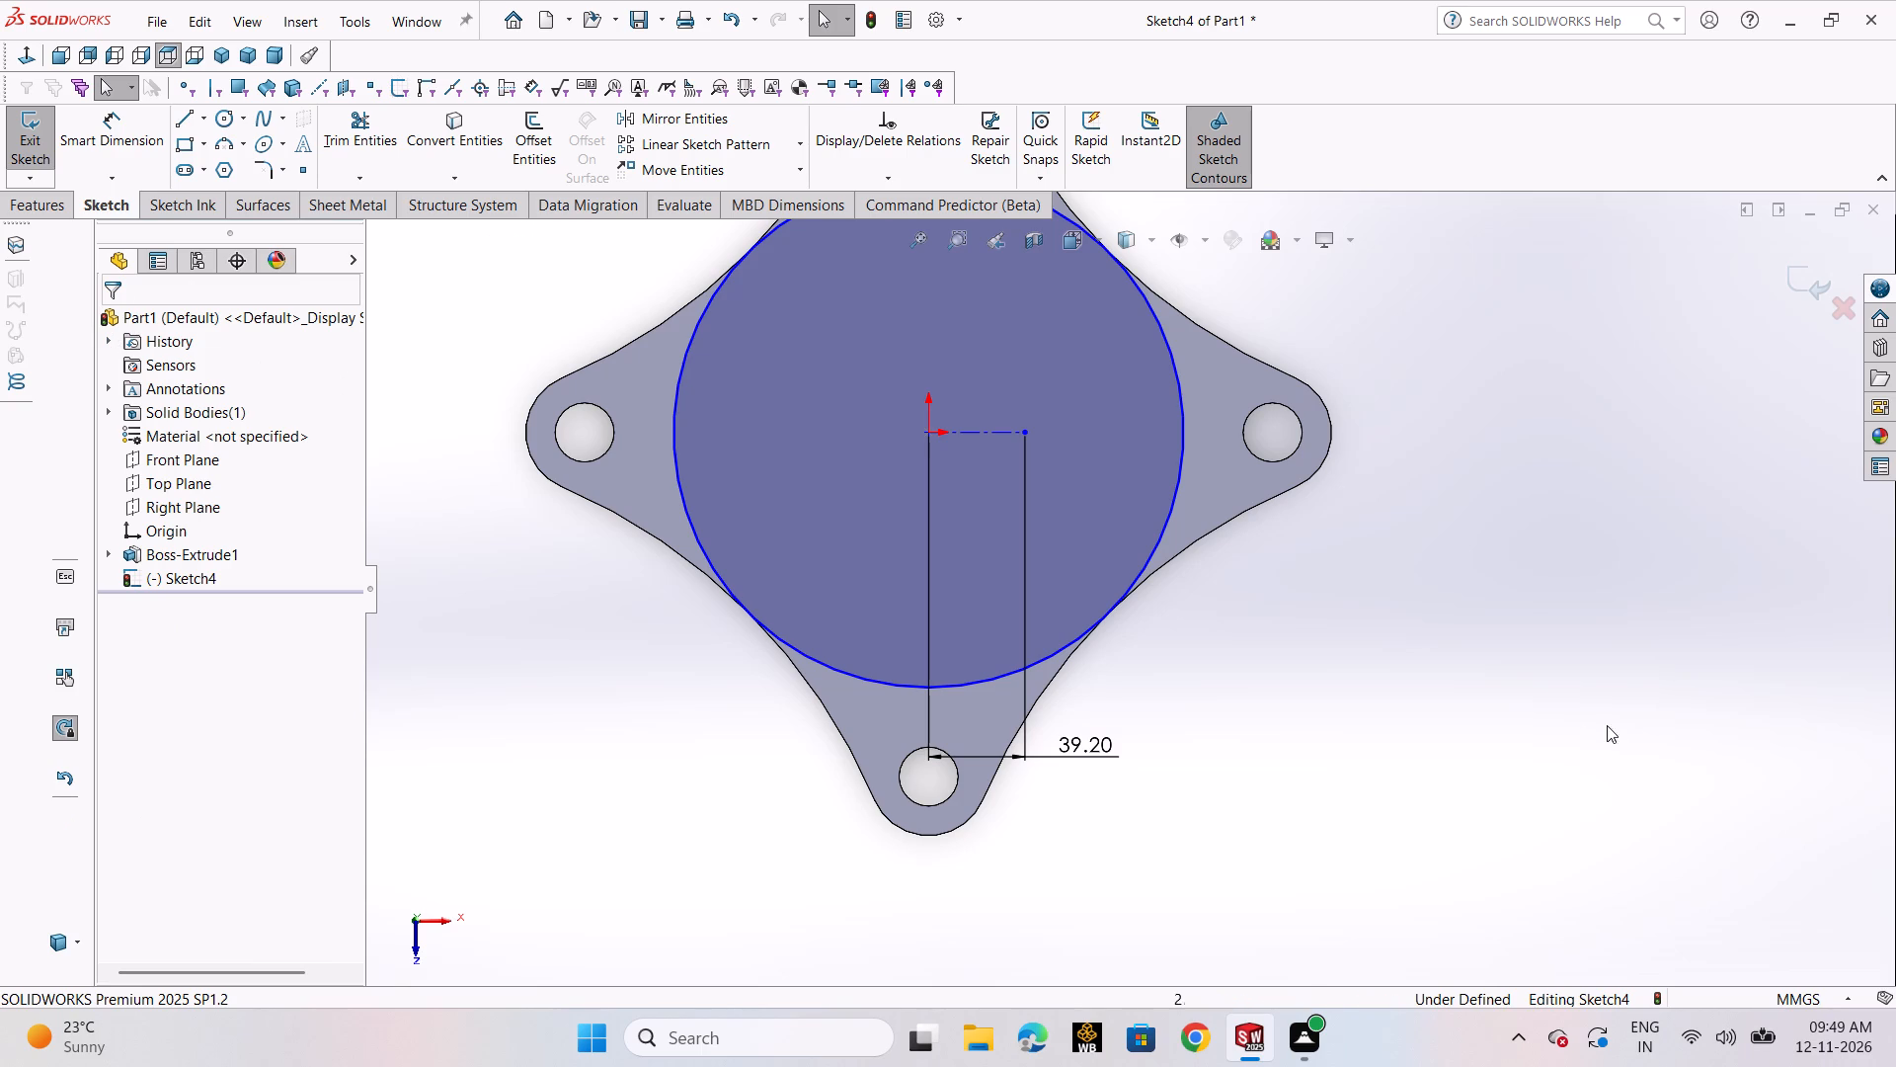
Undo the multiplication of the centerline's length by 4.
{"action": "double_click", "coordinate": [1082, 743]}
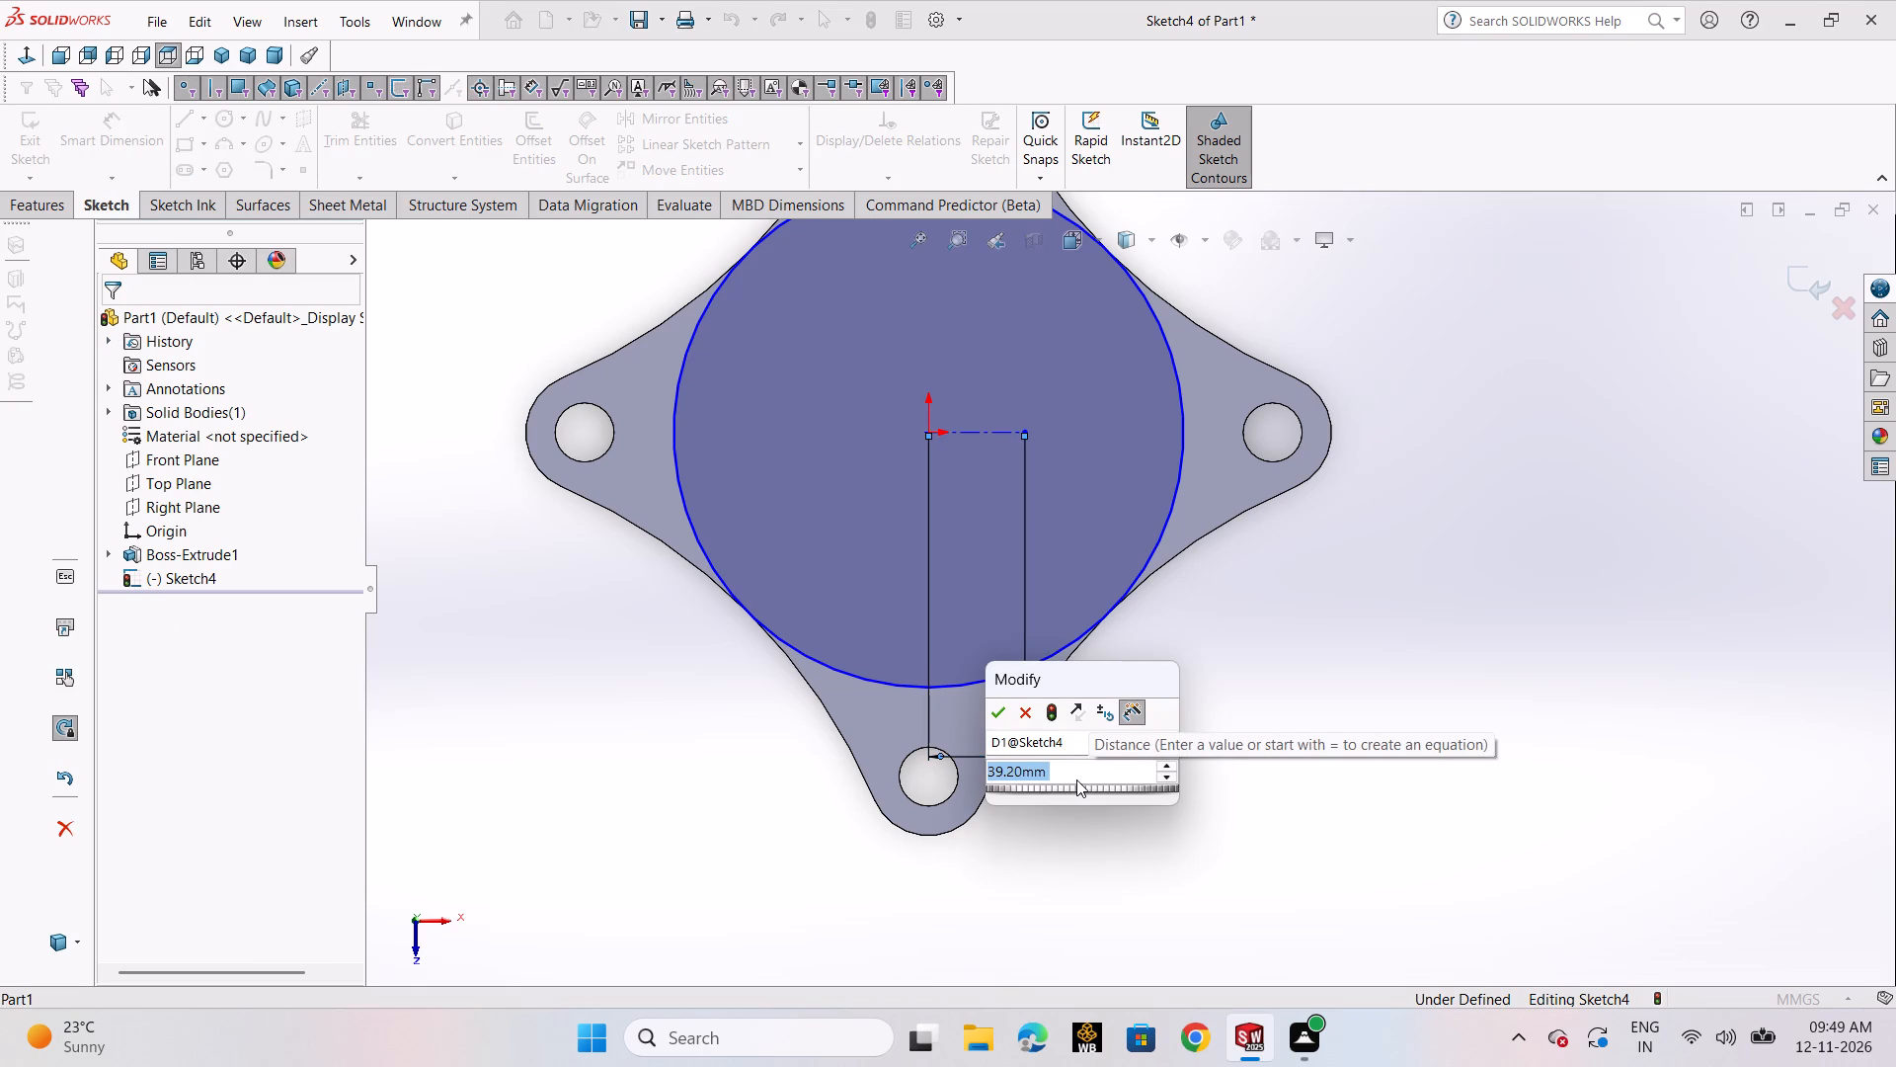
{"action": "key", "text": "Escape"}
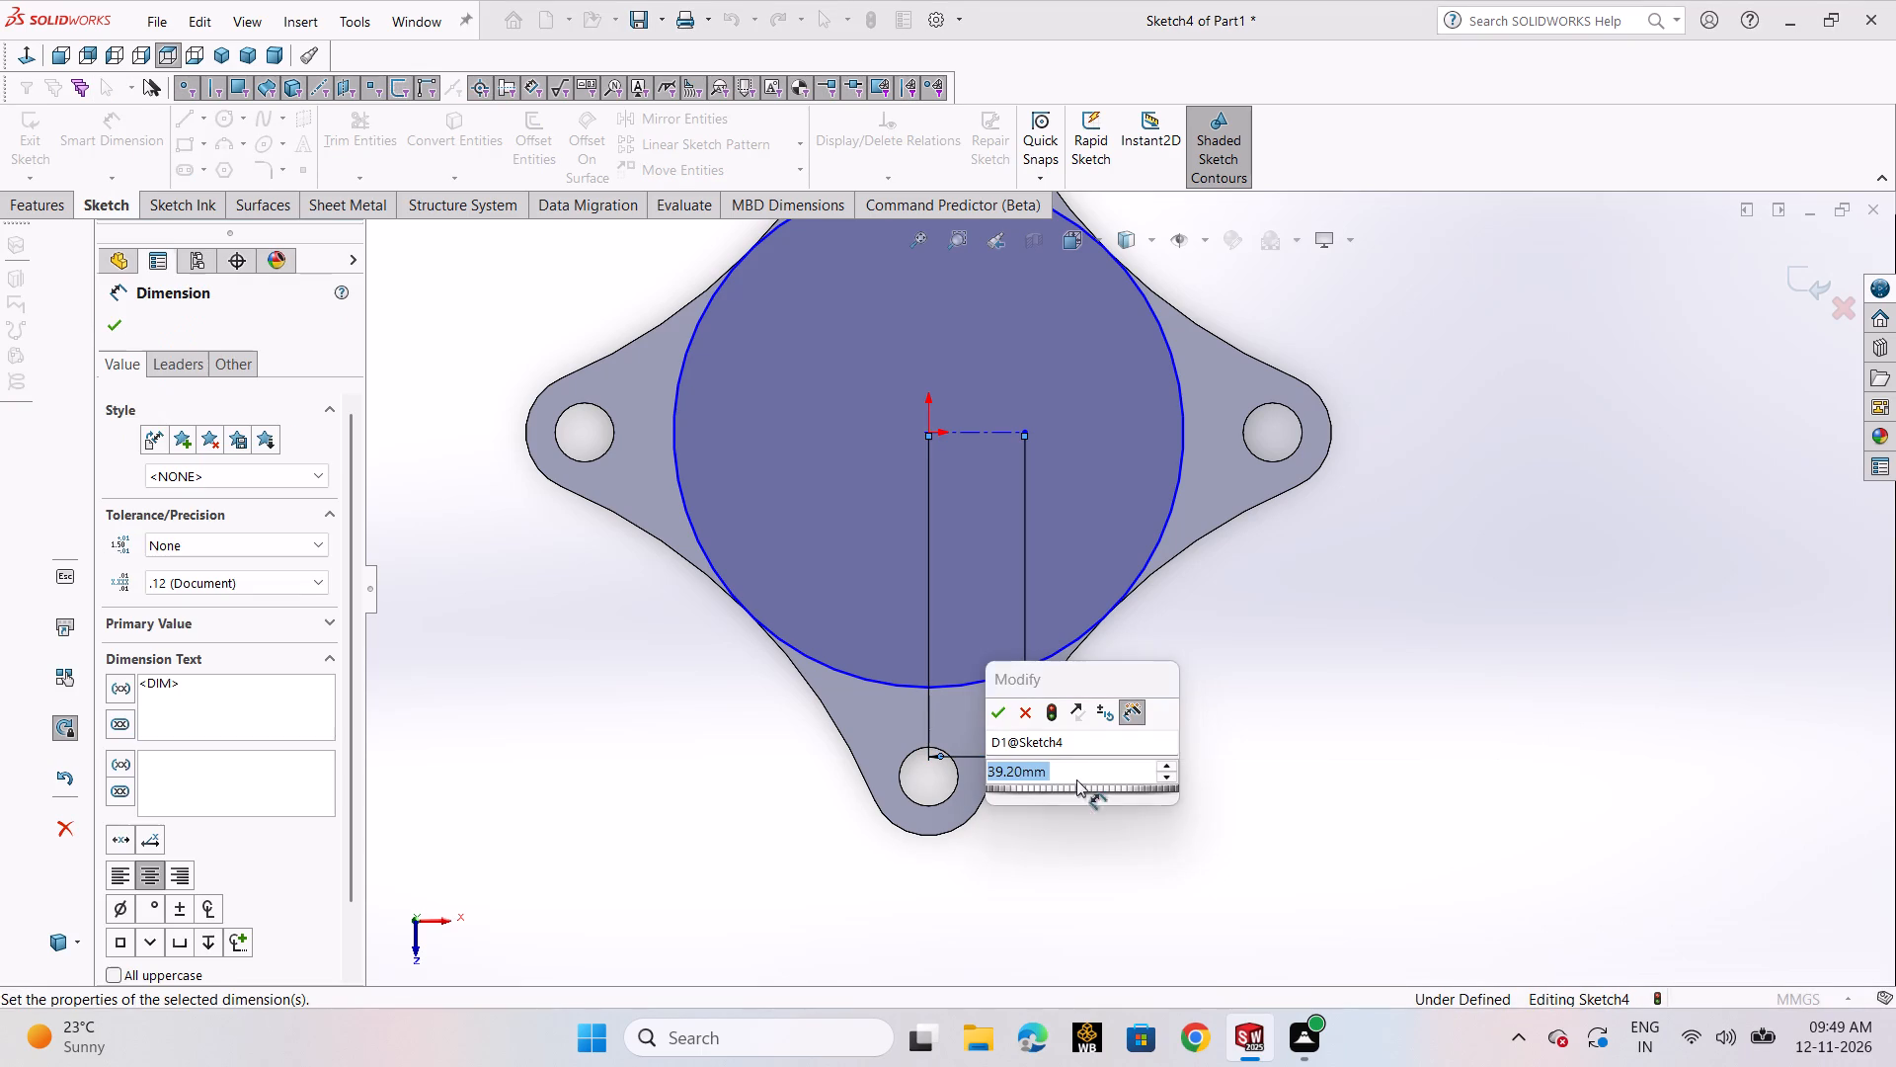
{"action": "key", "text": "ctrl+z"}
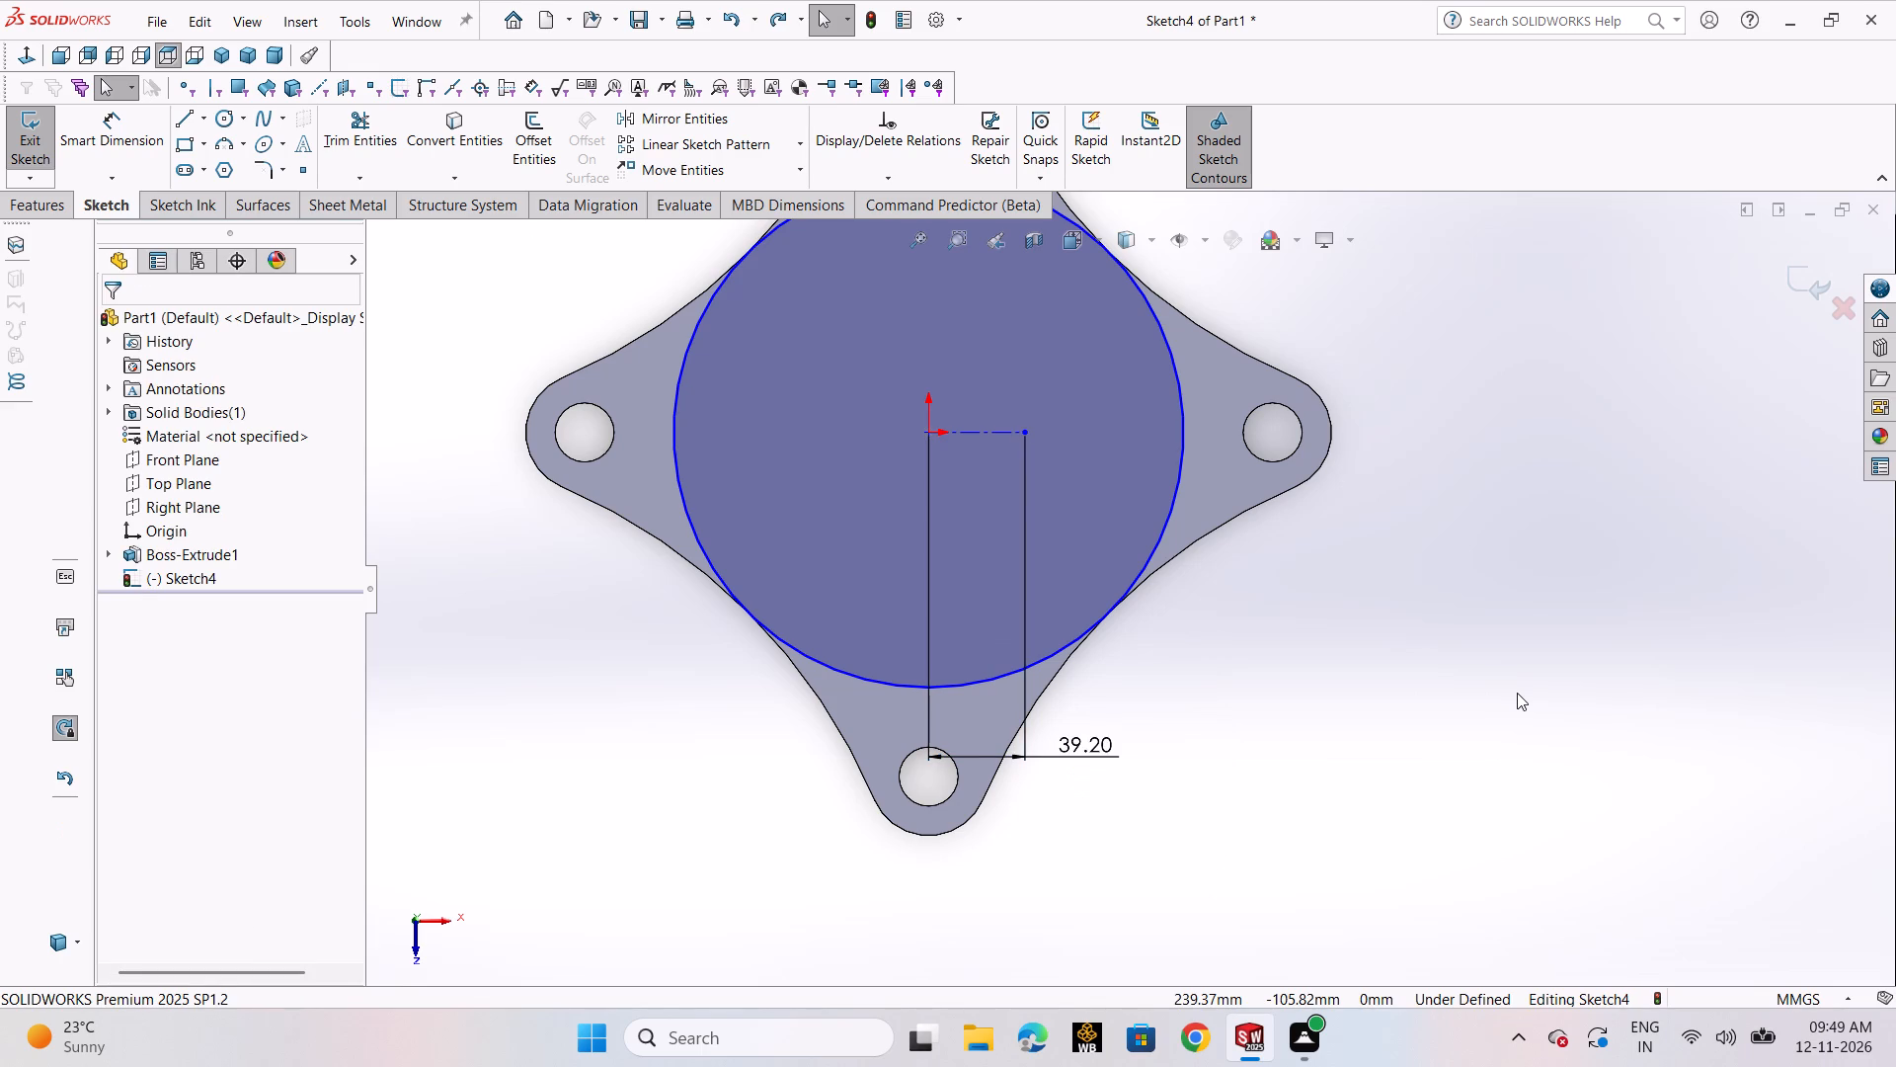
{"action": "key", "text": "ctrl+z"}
Multiply the centerline's length dimension by 6, setting it to 58.80 mm.
{"action": "double_click", "coordinate": [968, 740]}
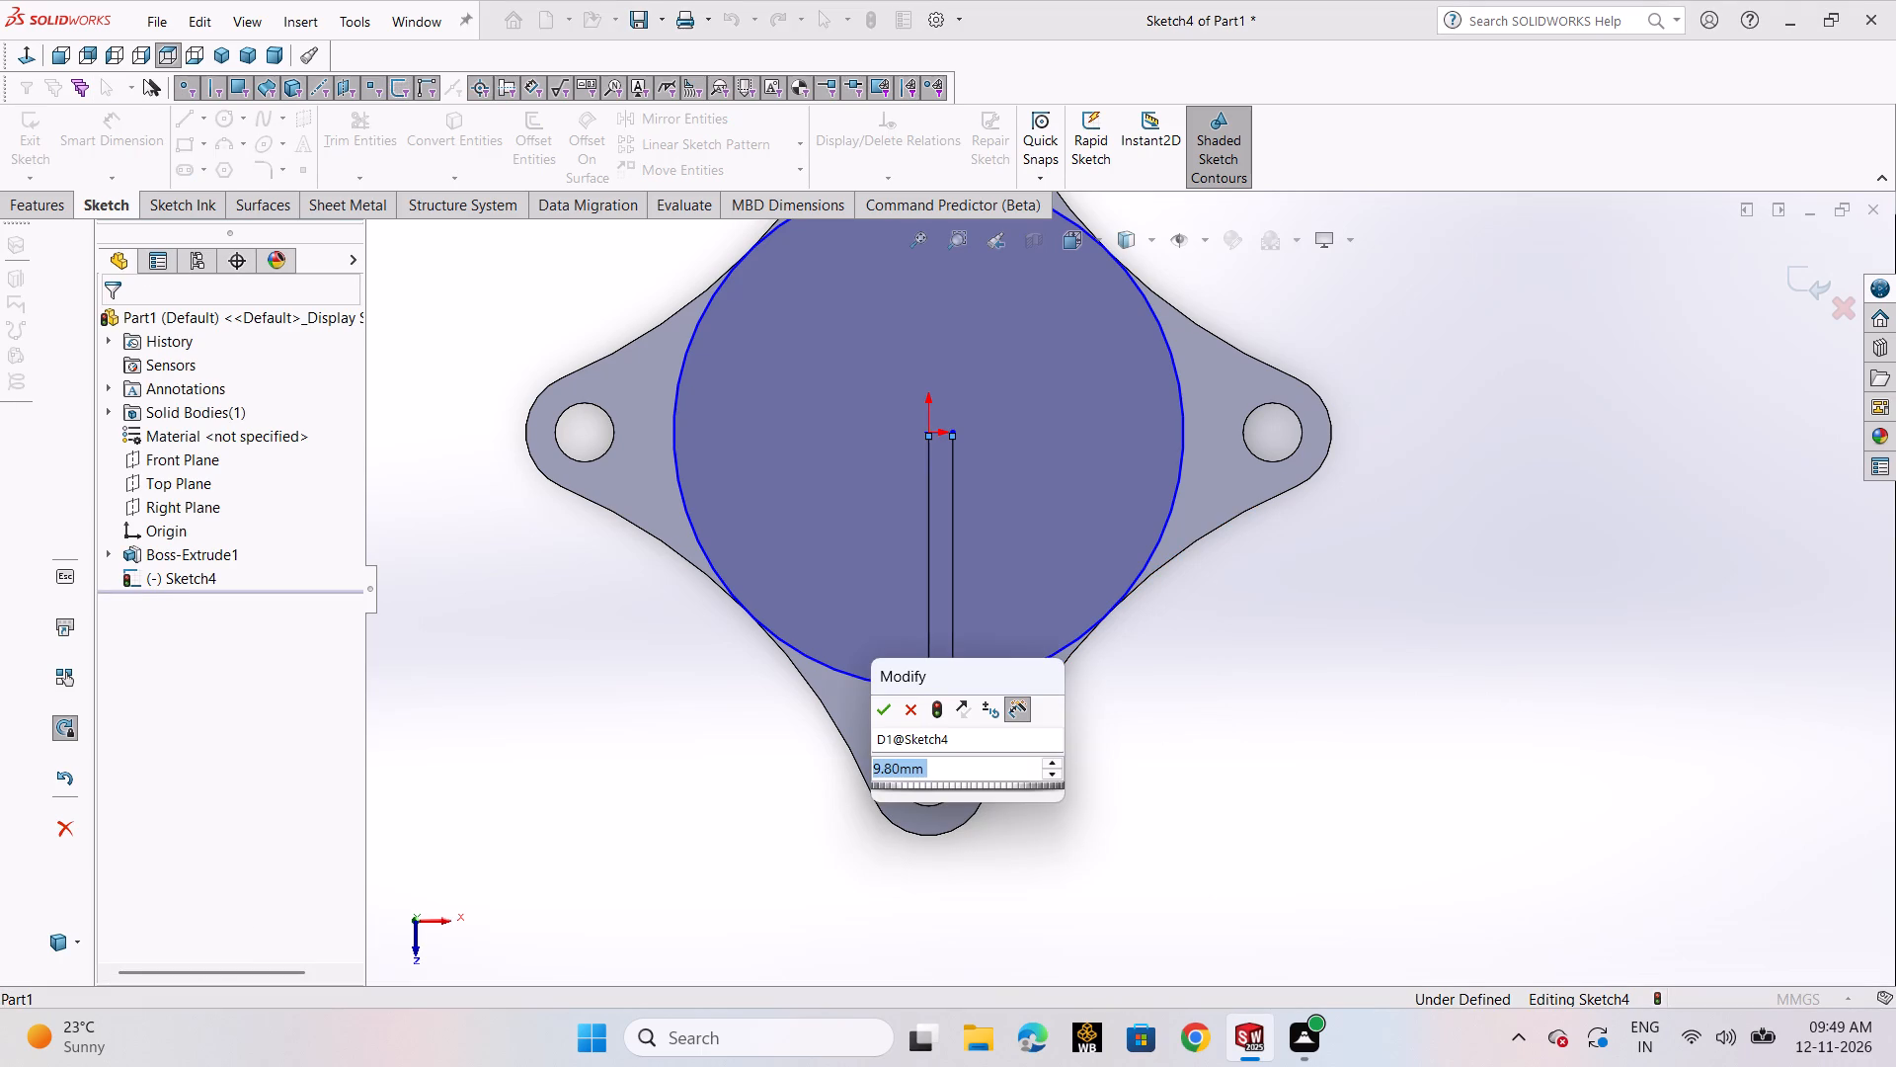
{"action": "left_click", "coordinate": [974, 749]}
{"action": "left_click", "coordinate": [975, 771]}
{"action": "key", "text": "BackSpace"}
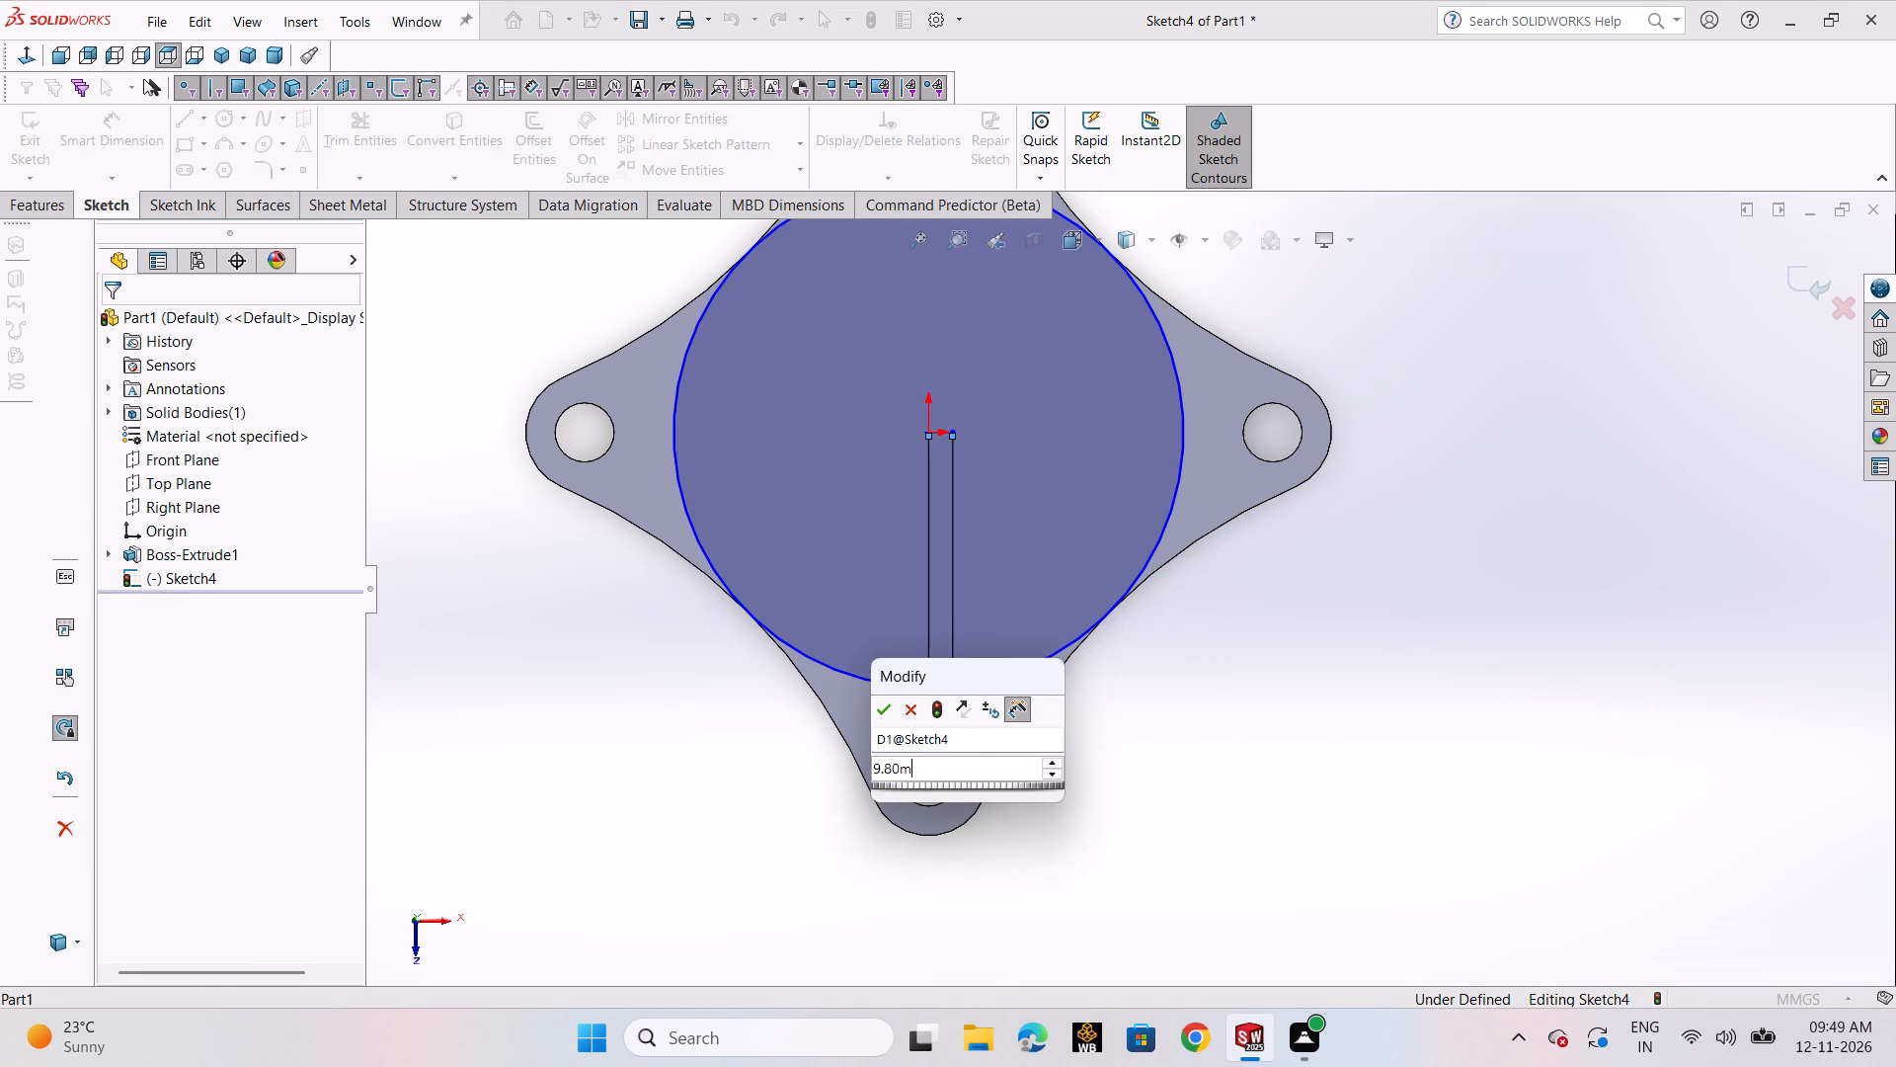
{"action": "key", "text": "BackSpace"}
{"action": "type", "text": "*6"}
{"action": "key", "text": "Return"}
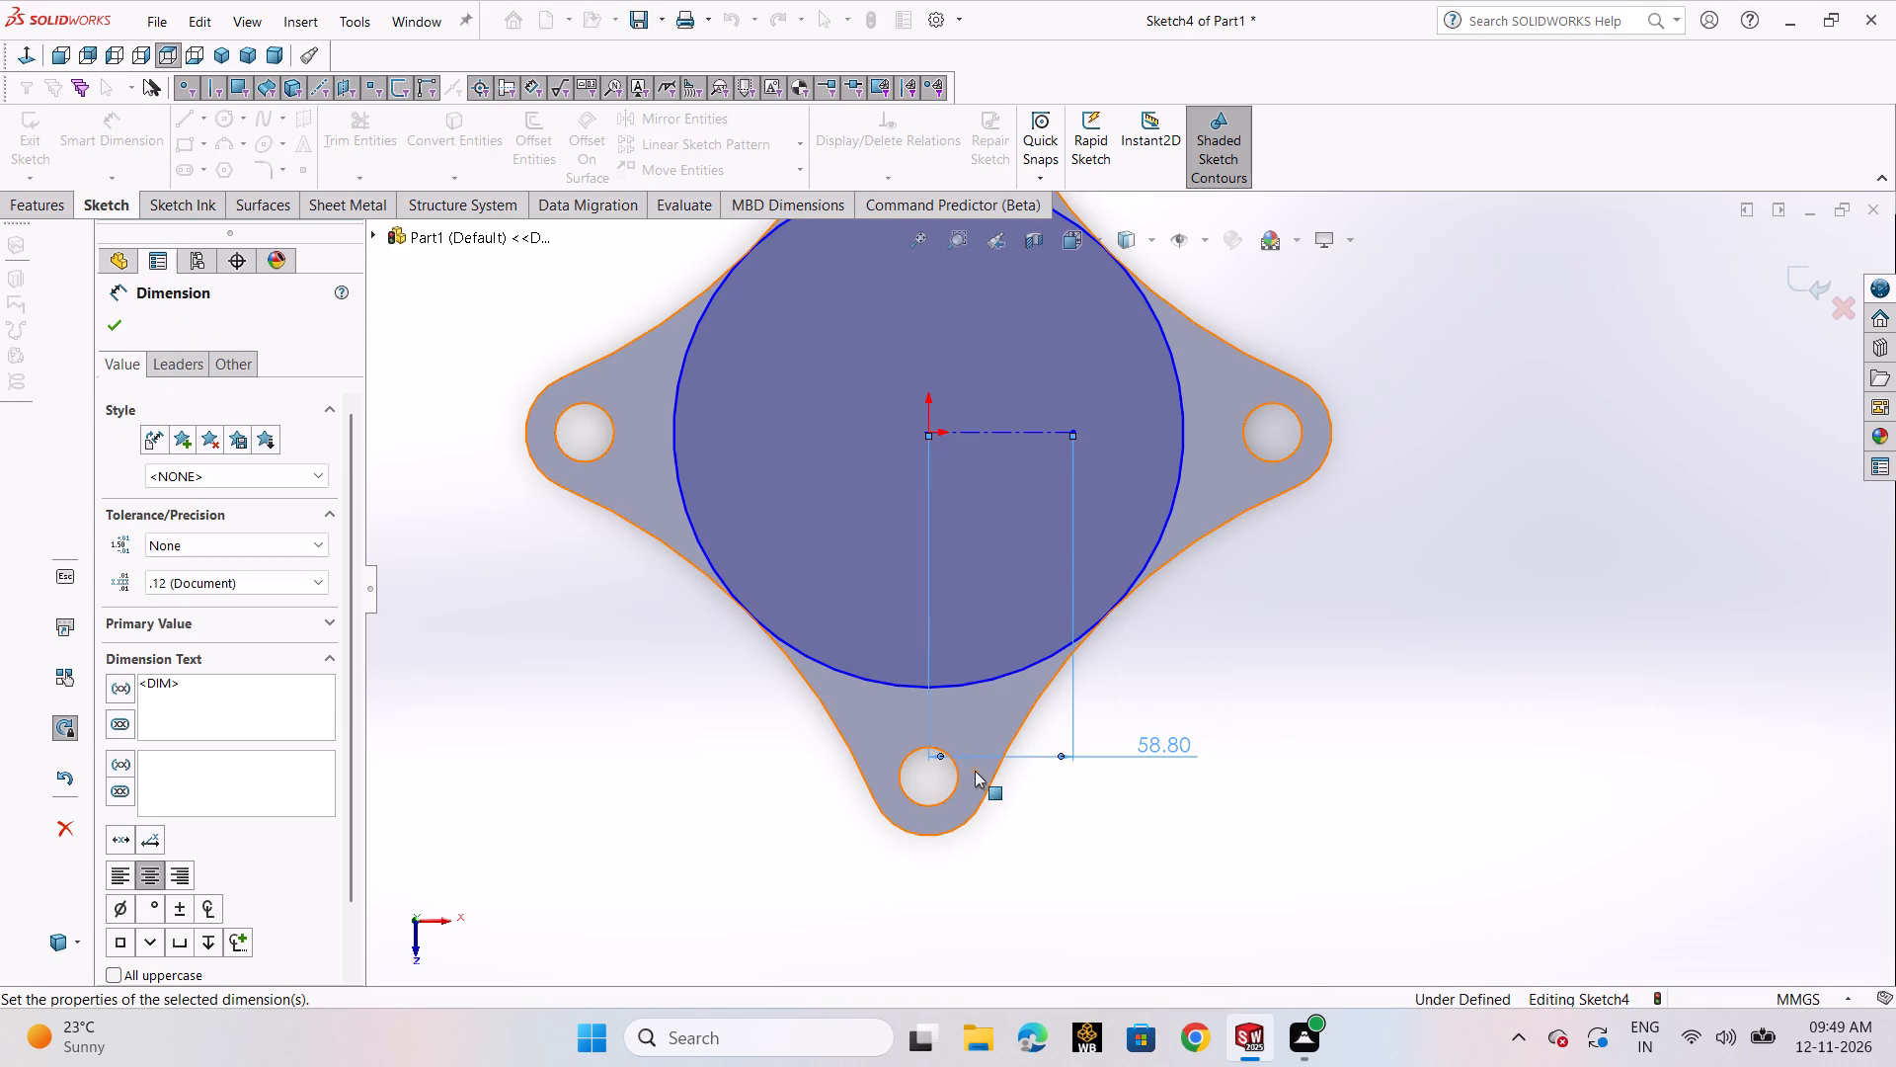
{"action": "left_click", "coordinate": [114, 335]}
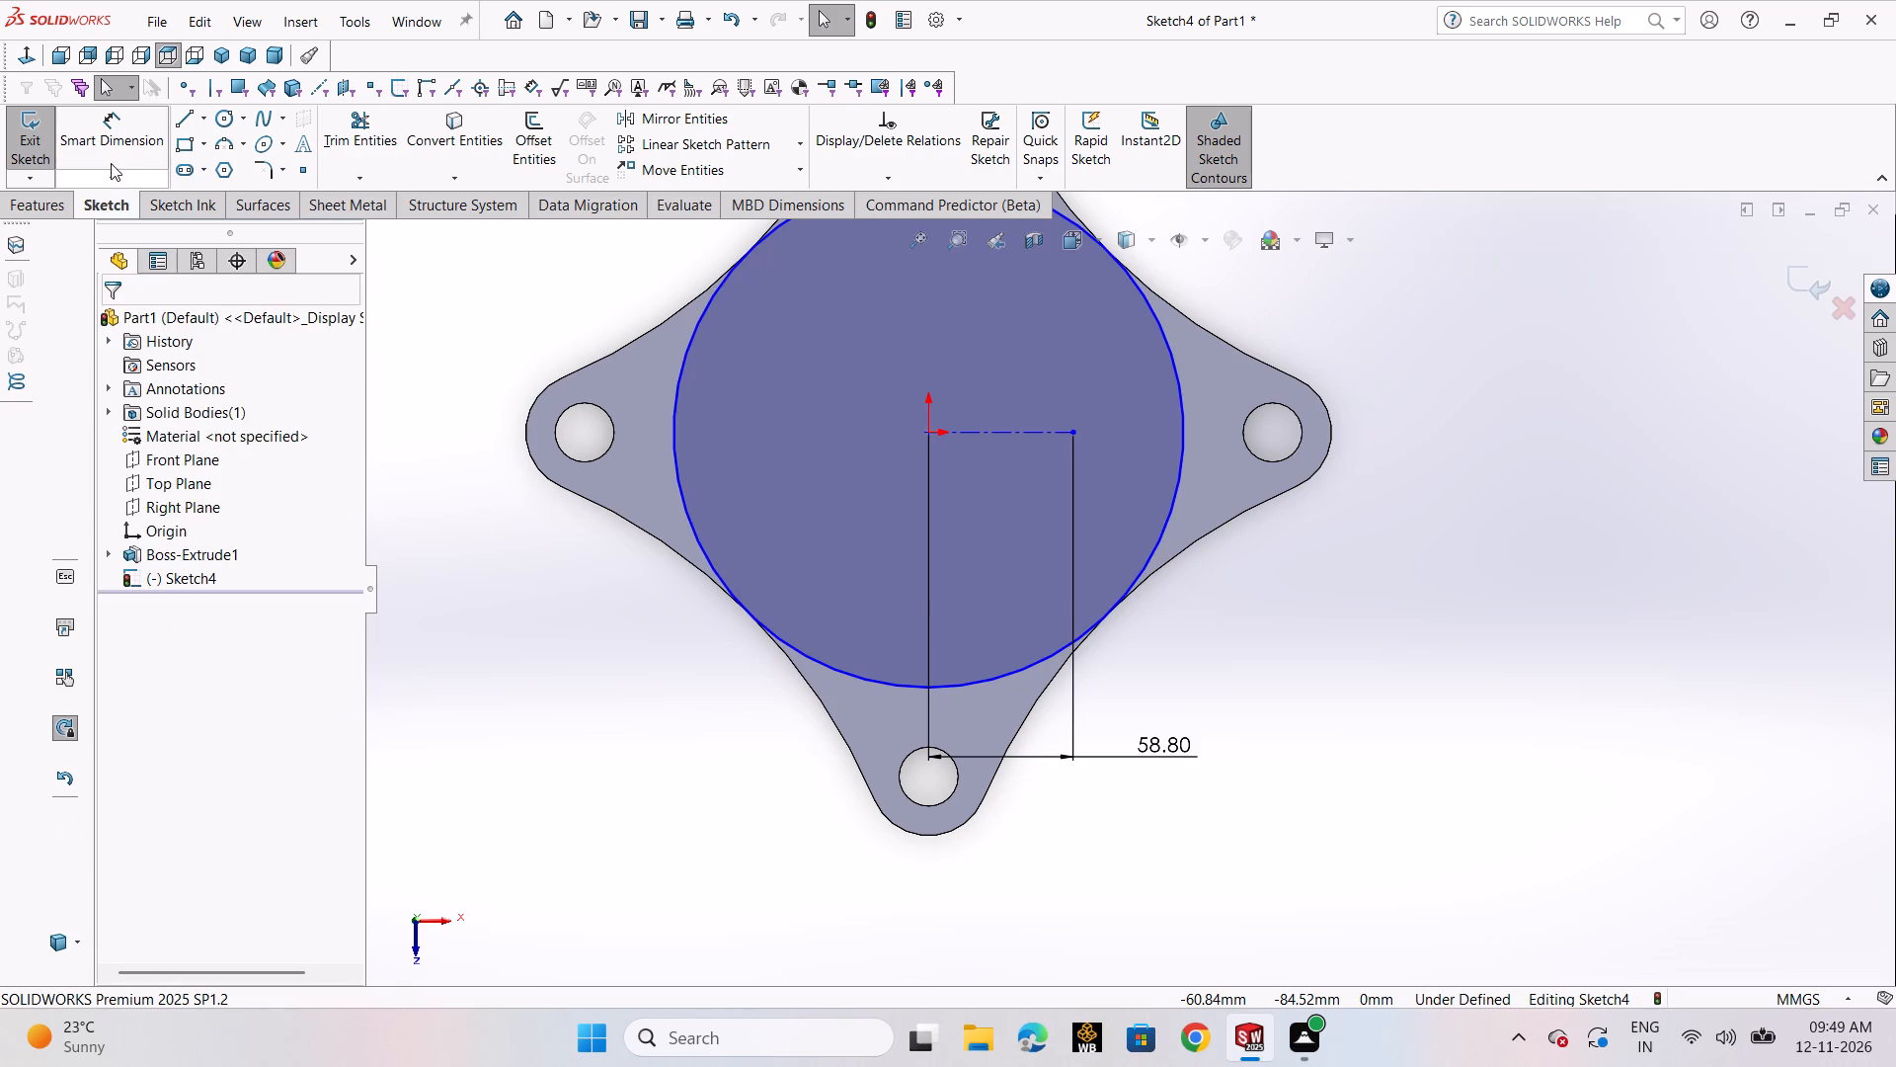
Draw a second horizontal centerline about 35 mm long from the first one's outer end towards the right-hand hole, stopping inside the circle.
{"action": "left_click", "coordinate": [196, 119]}
{"action": "left_click", "coordinate": [205, 169]}
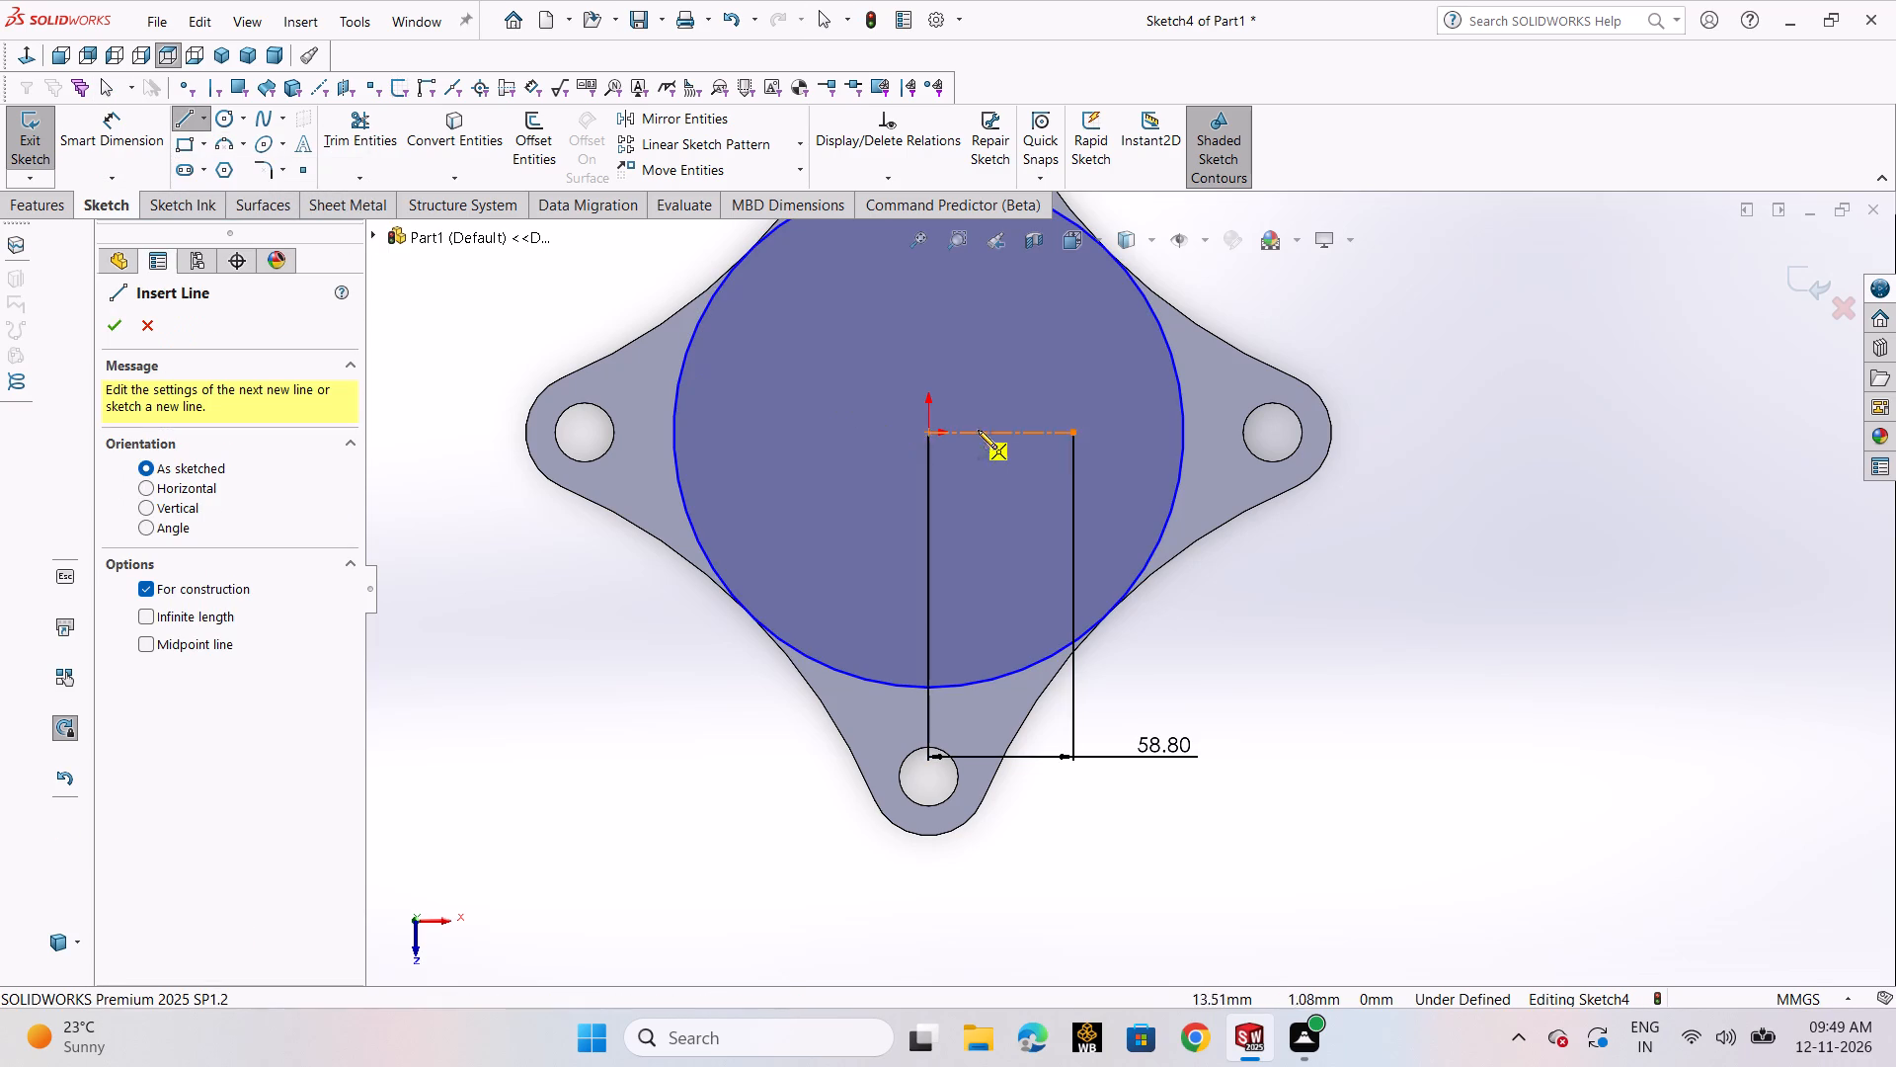
{"action": "left_click", "coordinate": [1077, 433]}
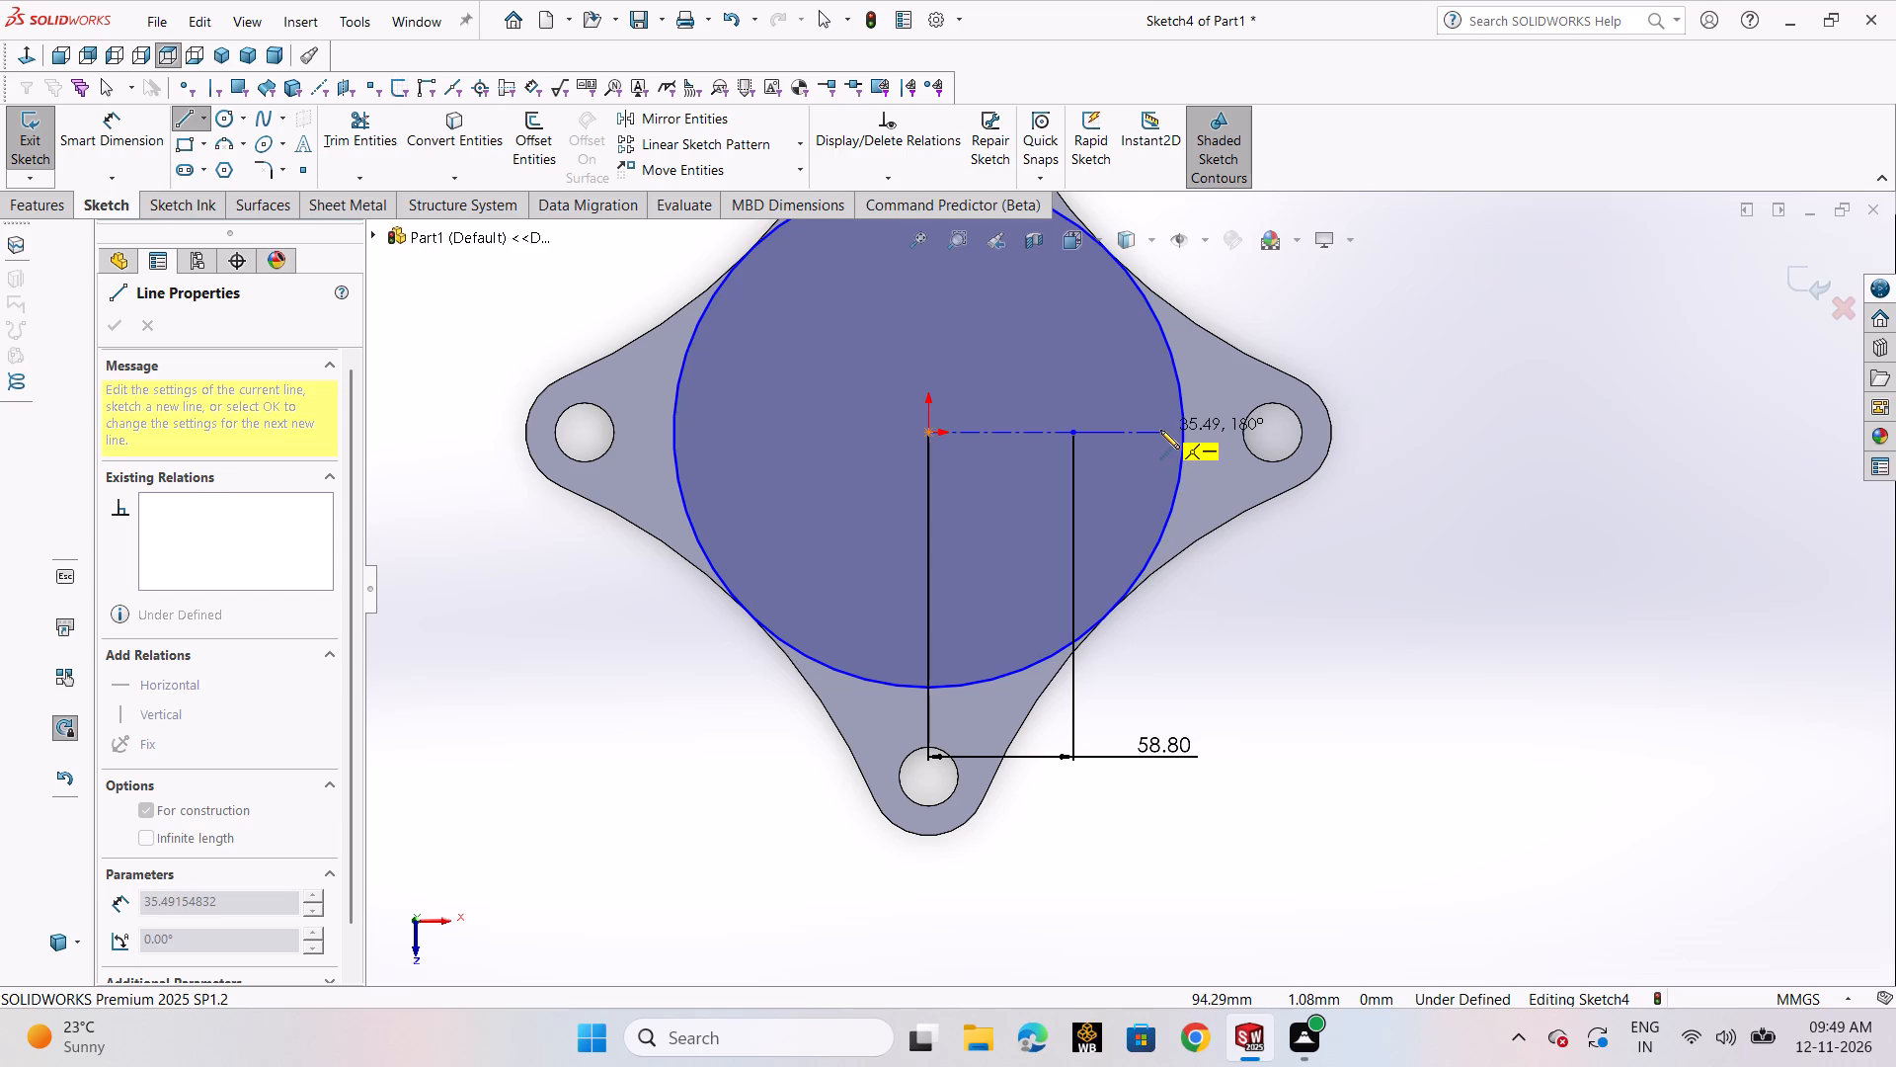
{"action": "left_click", "coordinate": [1160, 430]}
{"action": "right_click", "coordinate": [1160, 430]}
{"action": "left_click", "coordinate": [1209, 457]}
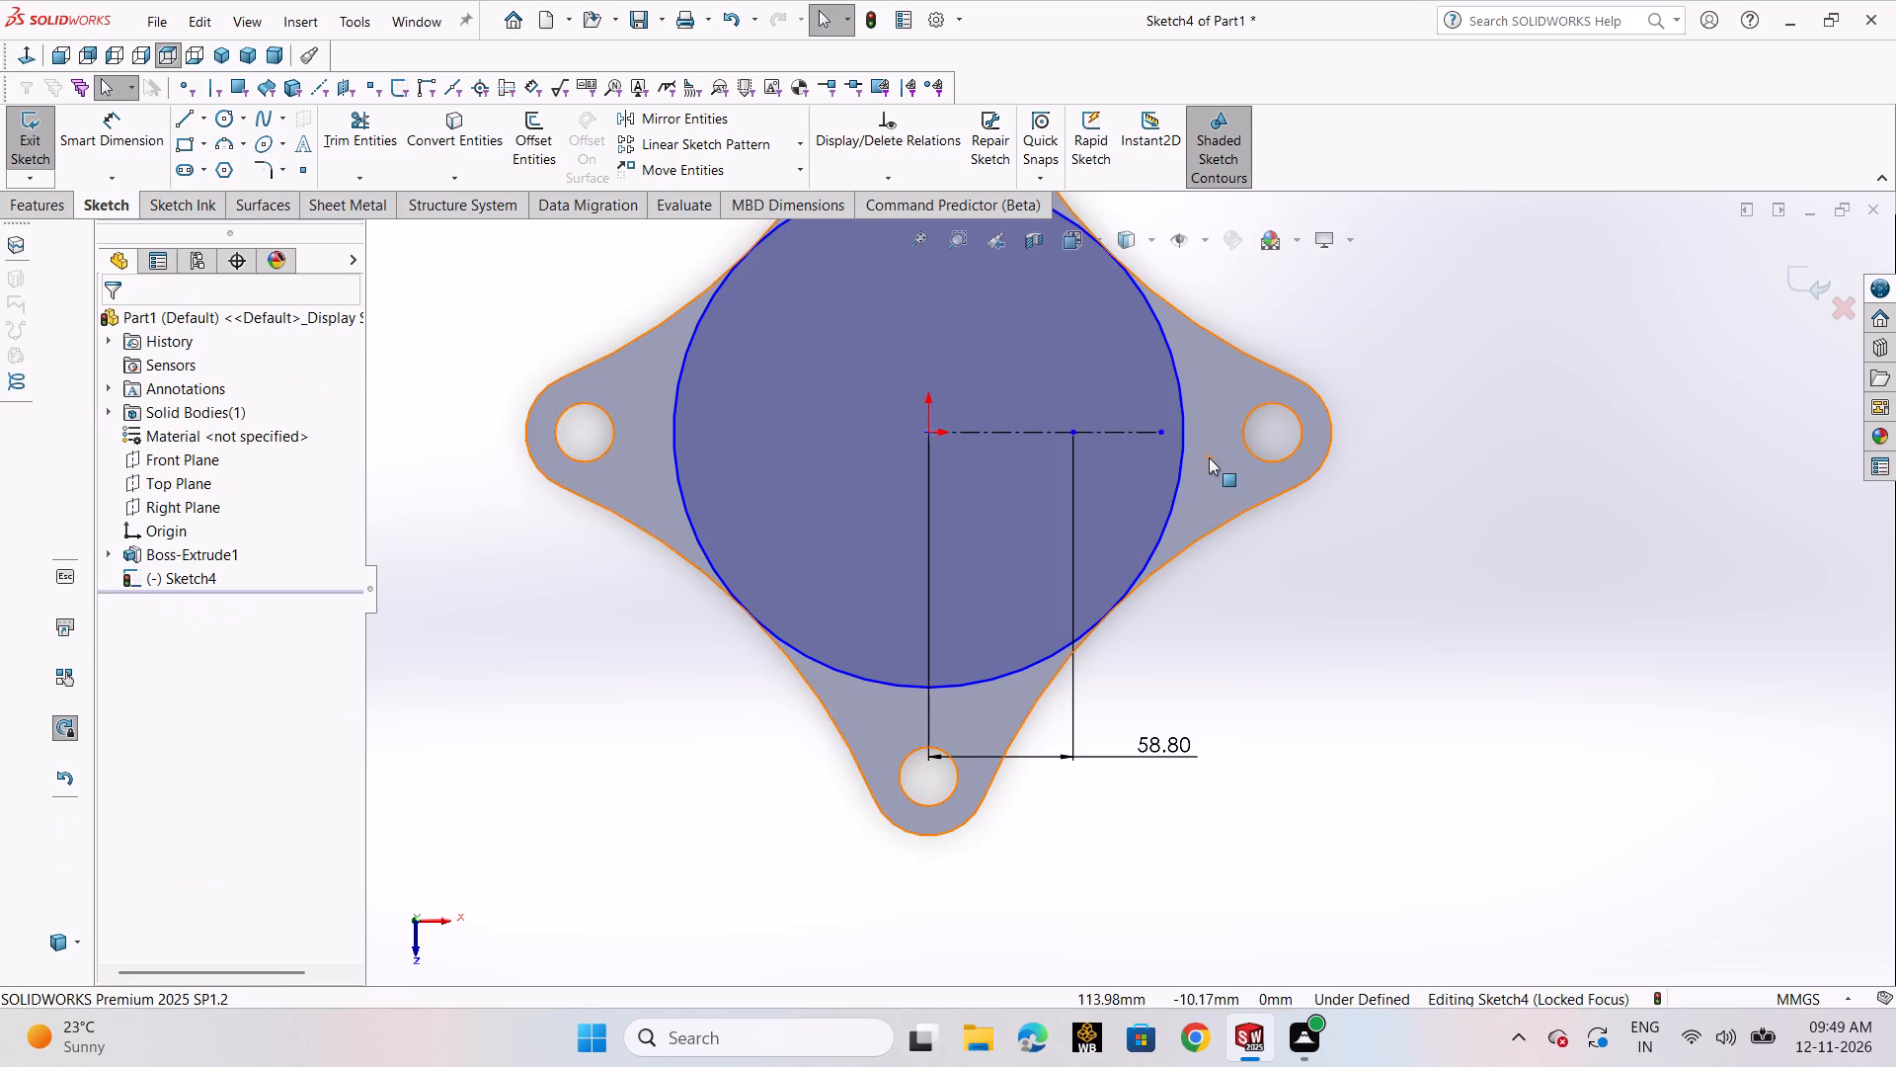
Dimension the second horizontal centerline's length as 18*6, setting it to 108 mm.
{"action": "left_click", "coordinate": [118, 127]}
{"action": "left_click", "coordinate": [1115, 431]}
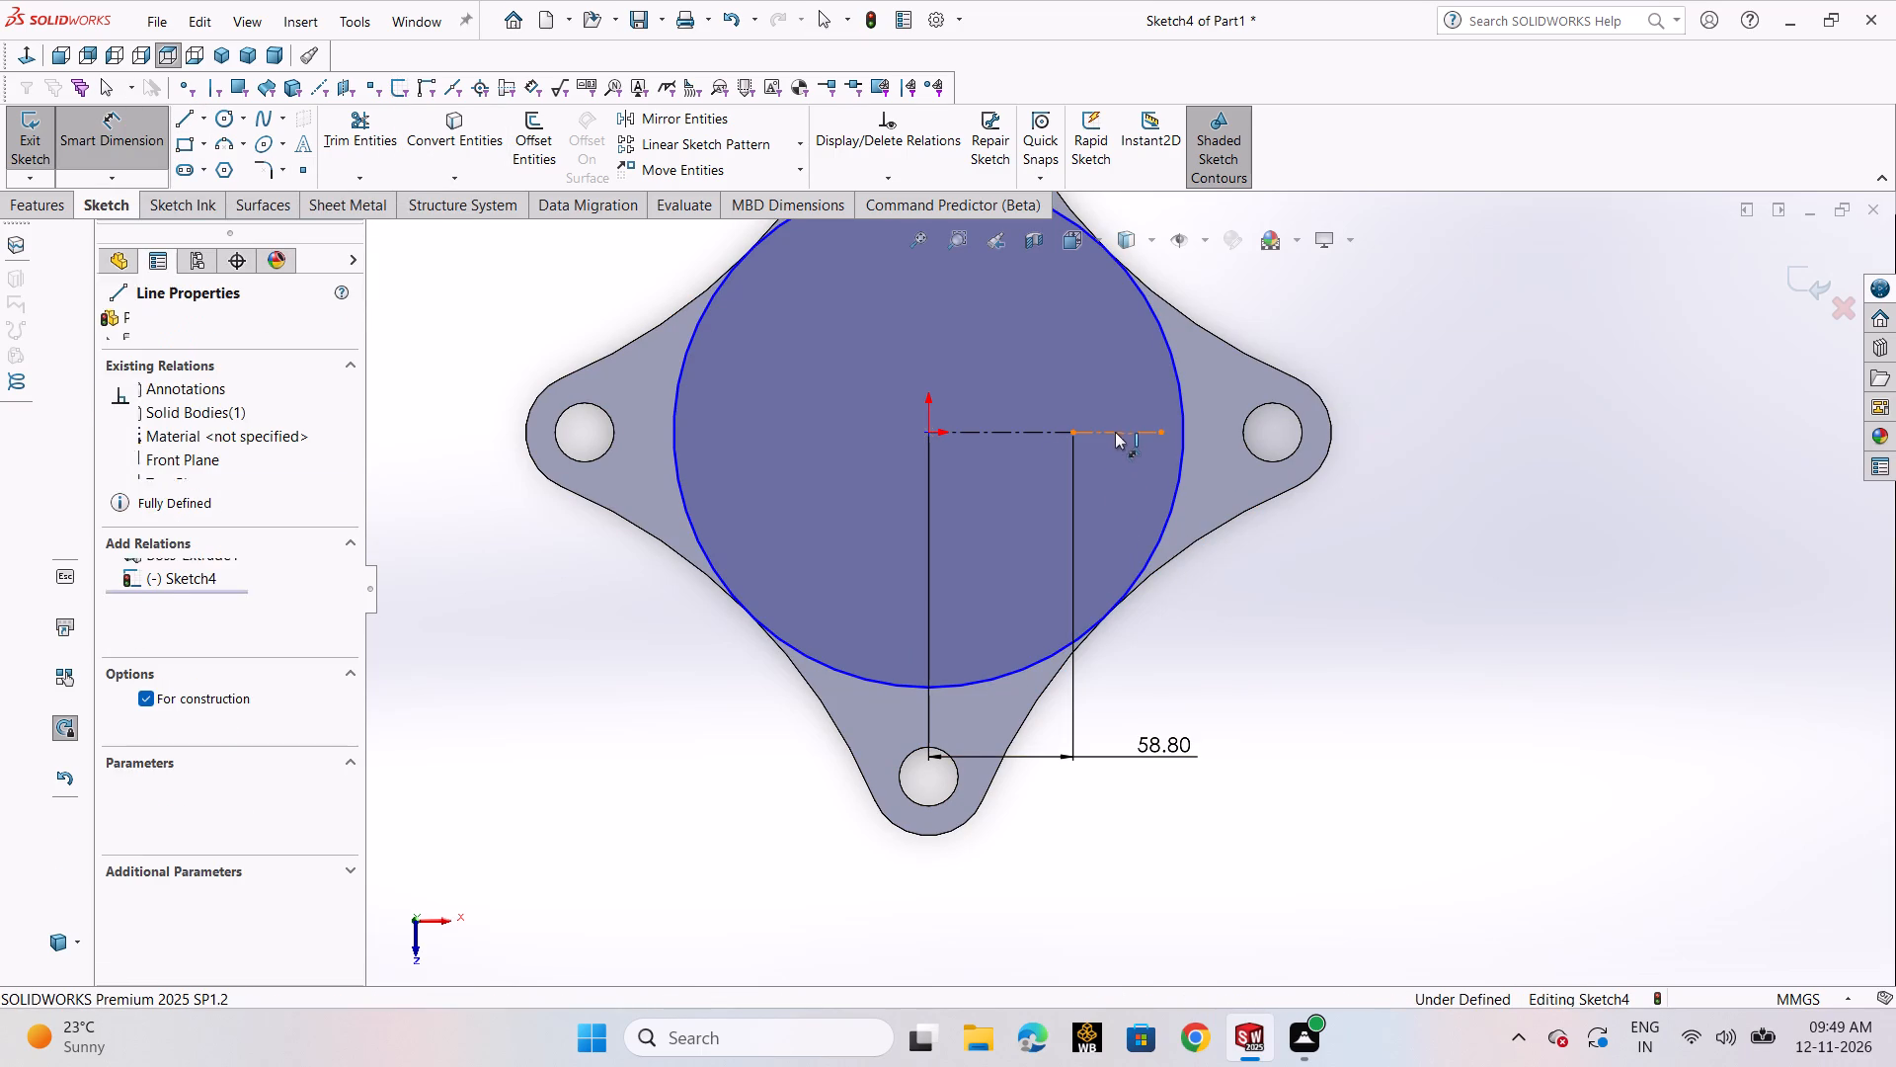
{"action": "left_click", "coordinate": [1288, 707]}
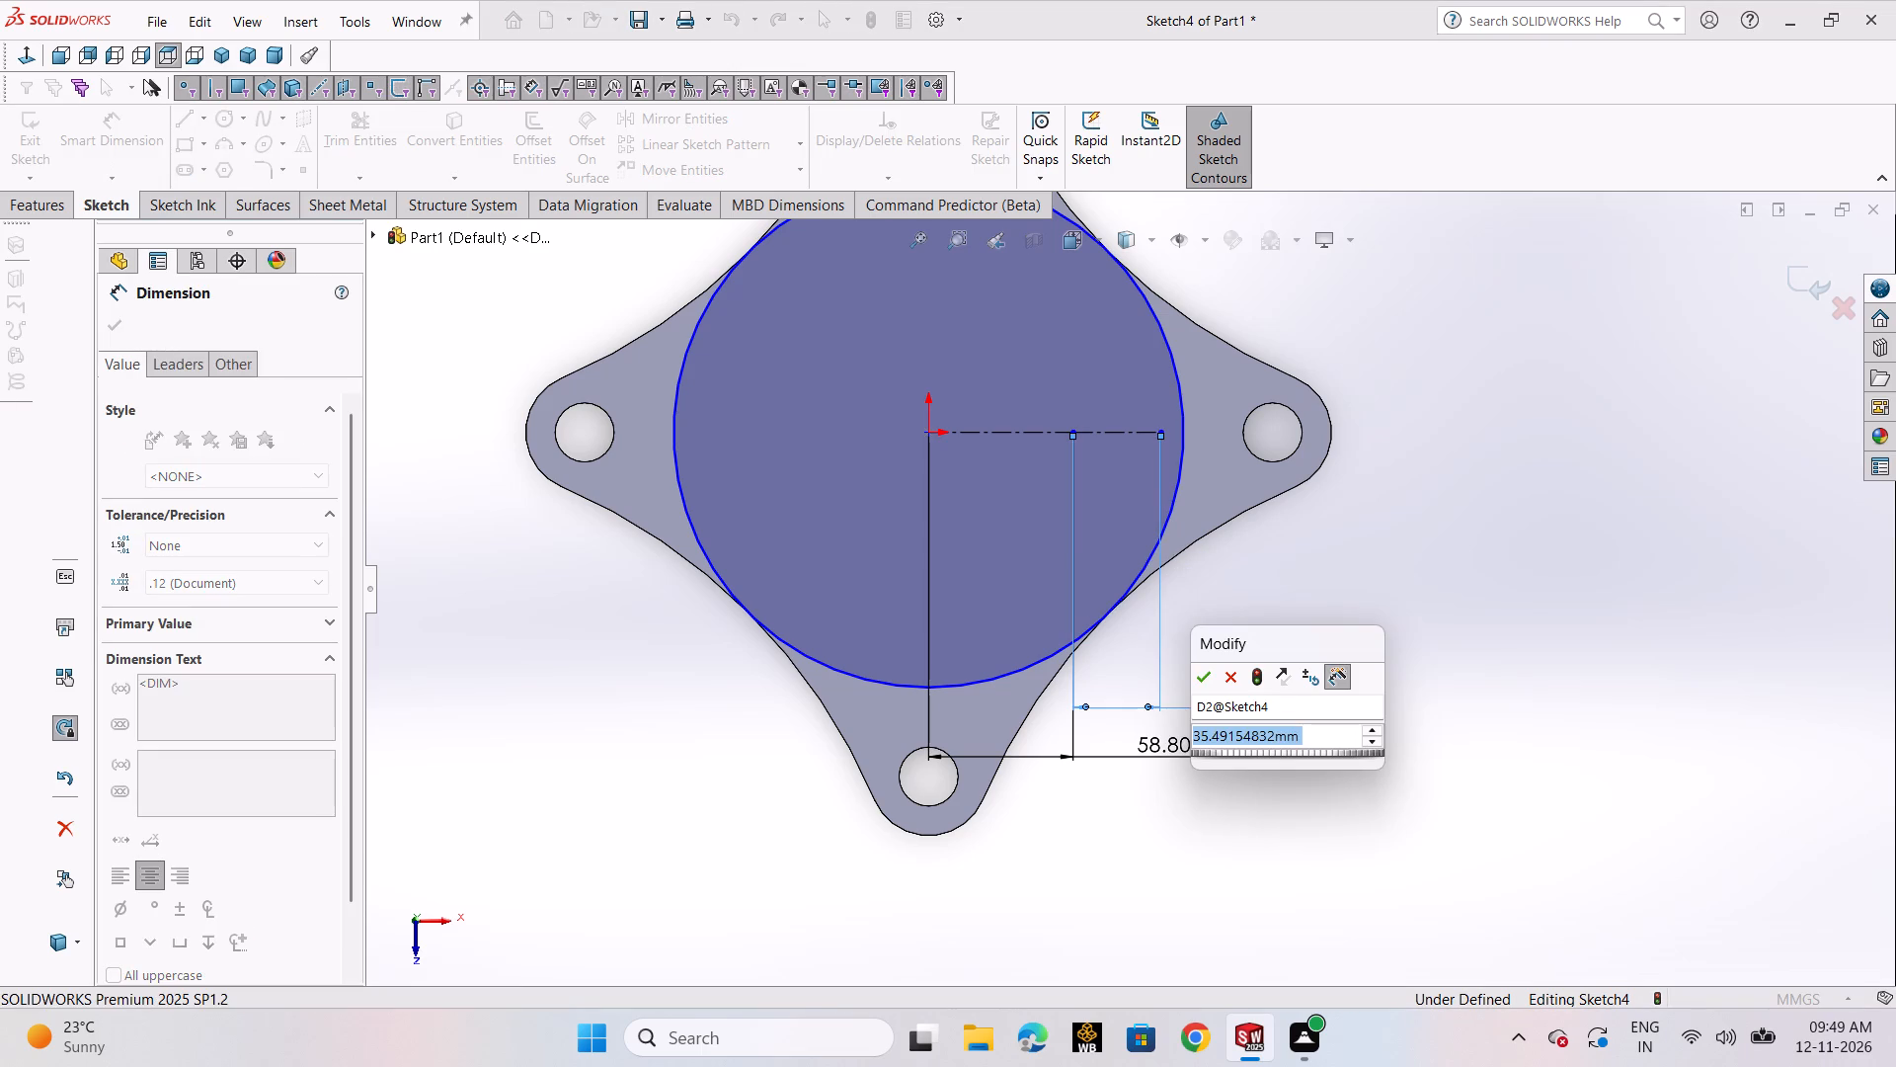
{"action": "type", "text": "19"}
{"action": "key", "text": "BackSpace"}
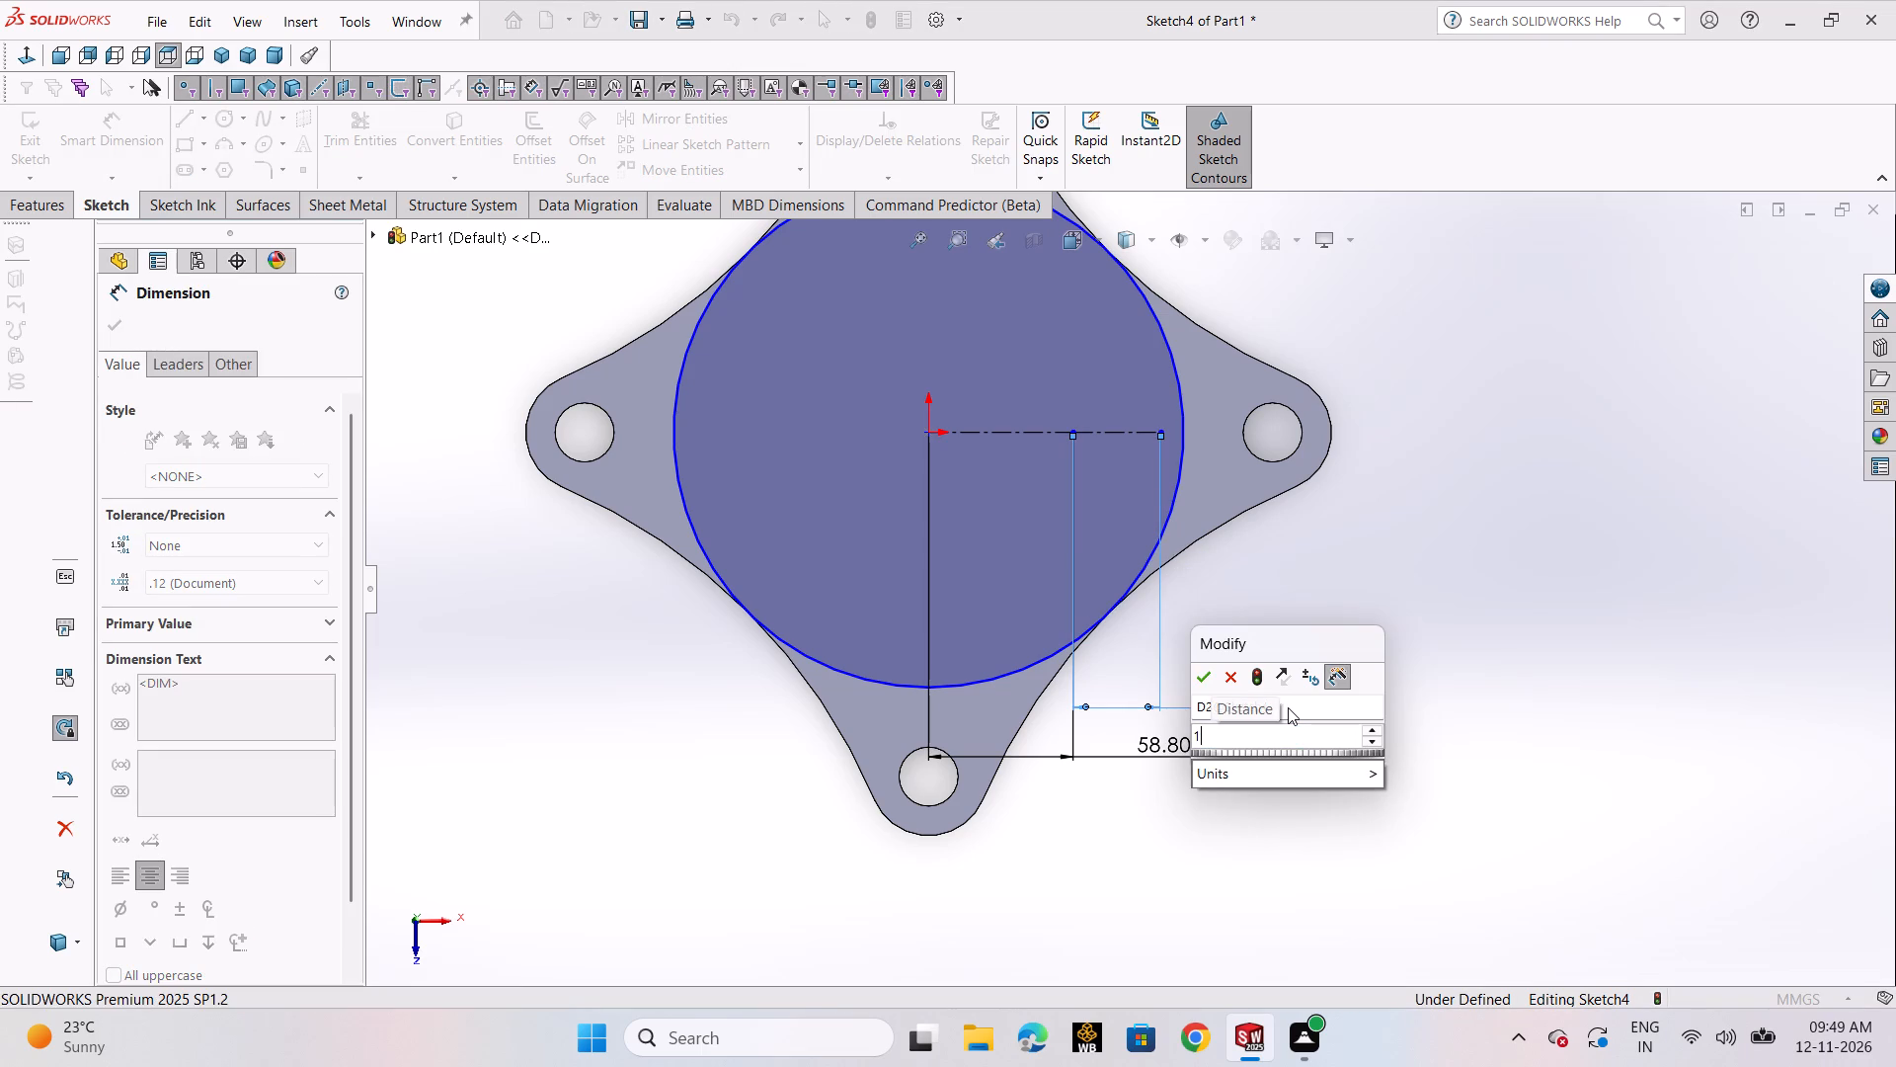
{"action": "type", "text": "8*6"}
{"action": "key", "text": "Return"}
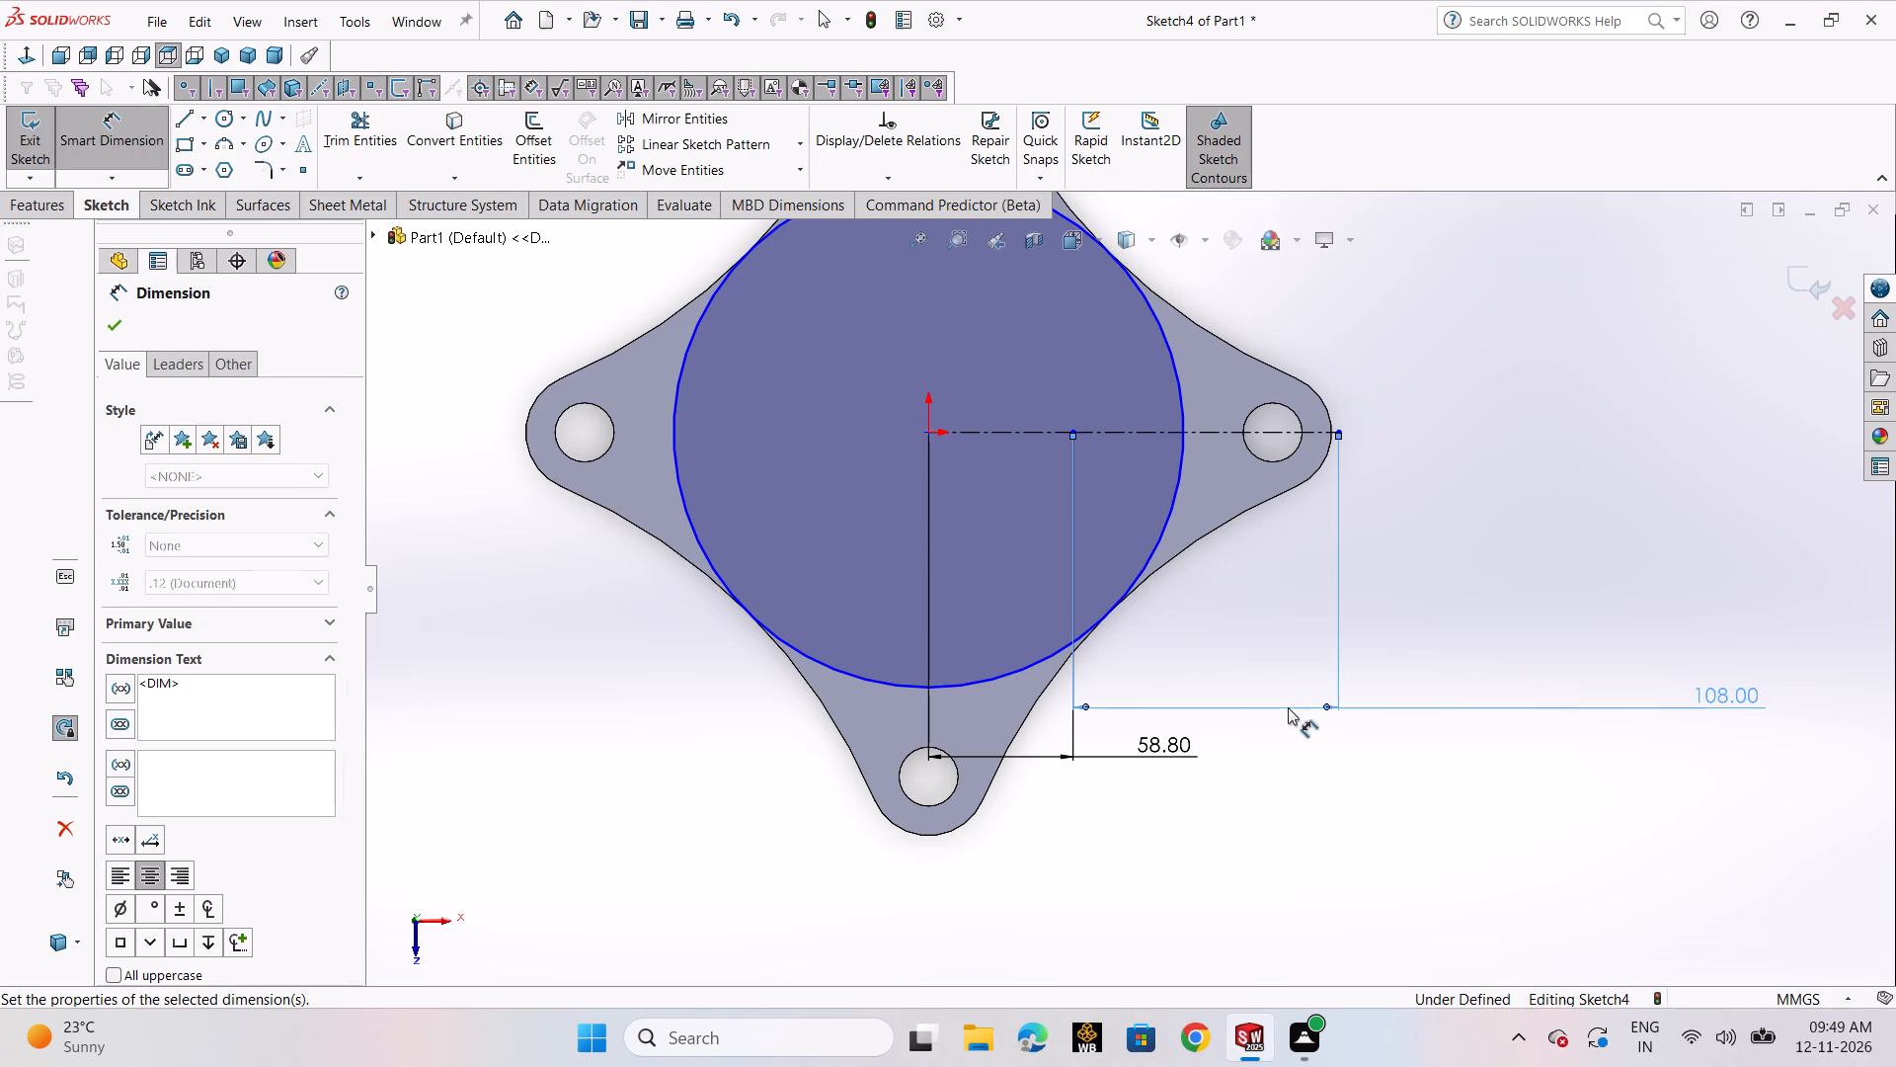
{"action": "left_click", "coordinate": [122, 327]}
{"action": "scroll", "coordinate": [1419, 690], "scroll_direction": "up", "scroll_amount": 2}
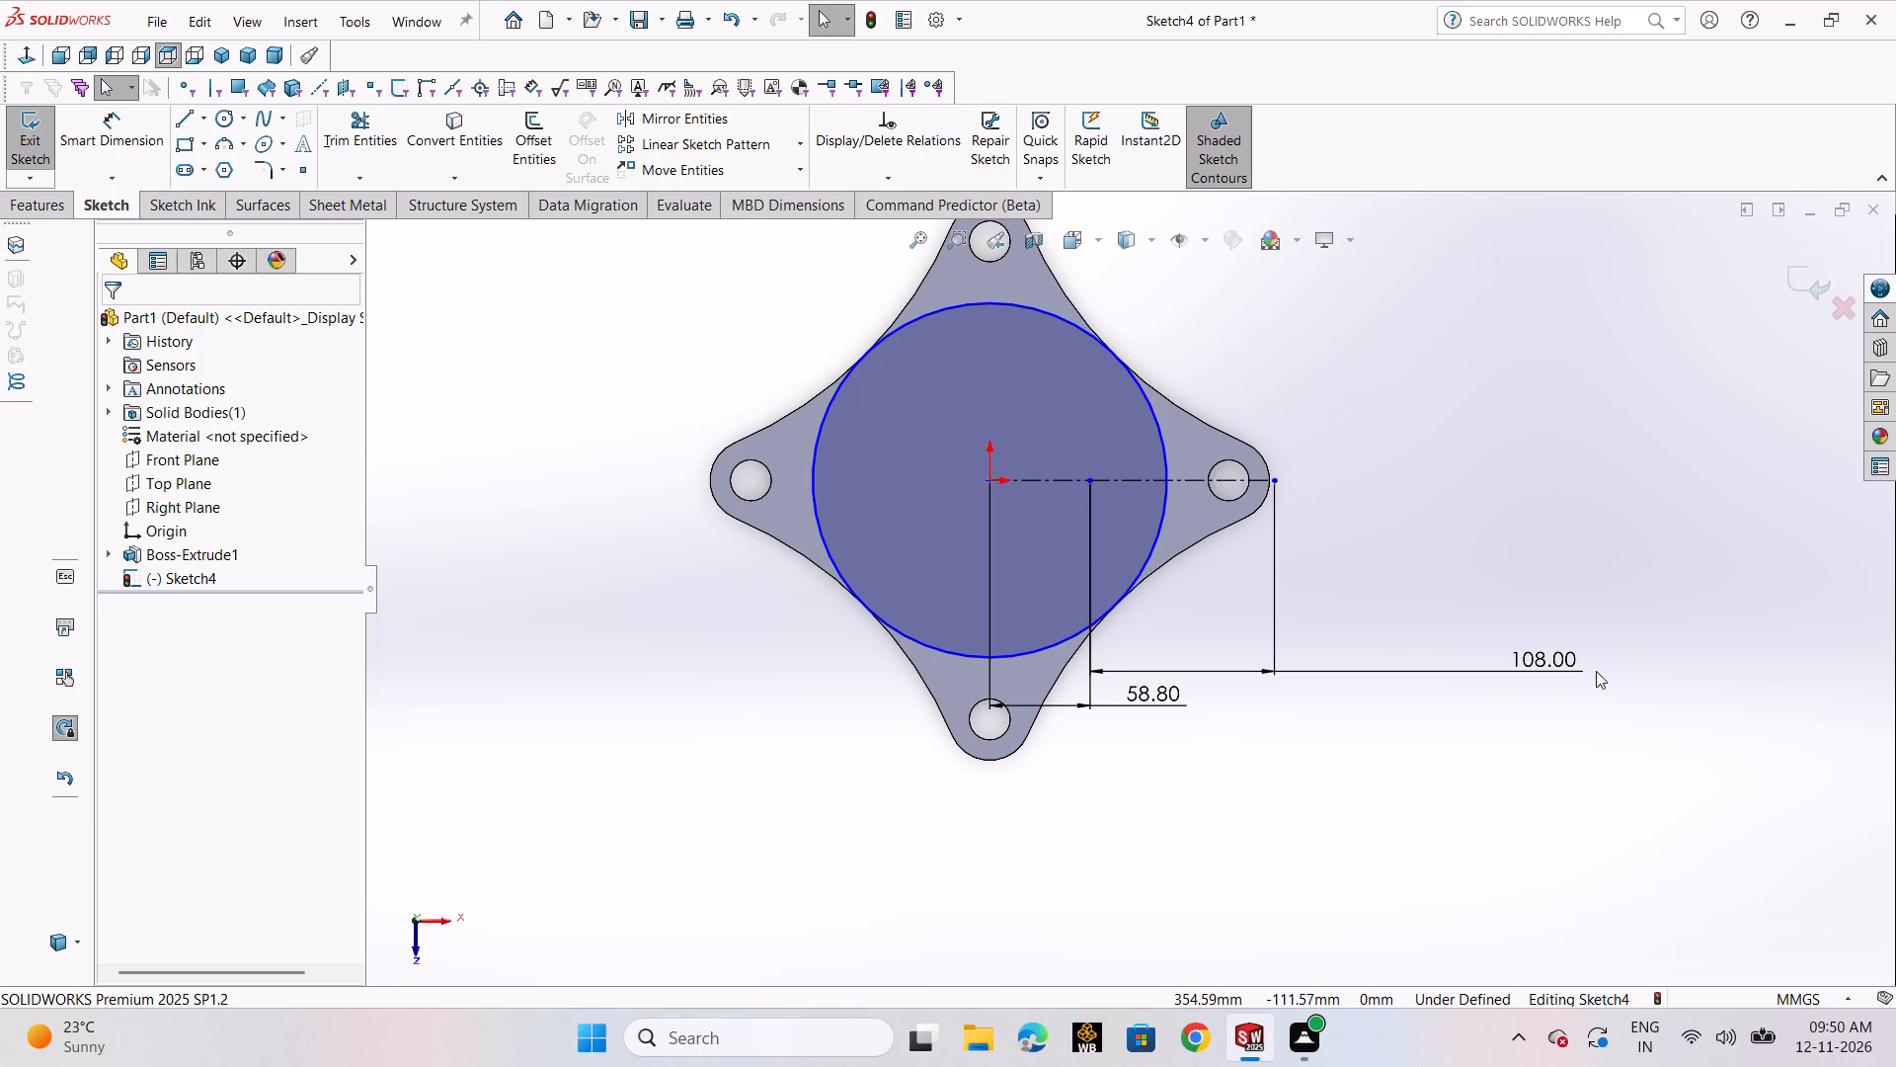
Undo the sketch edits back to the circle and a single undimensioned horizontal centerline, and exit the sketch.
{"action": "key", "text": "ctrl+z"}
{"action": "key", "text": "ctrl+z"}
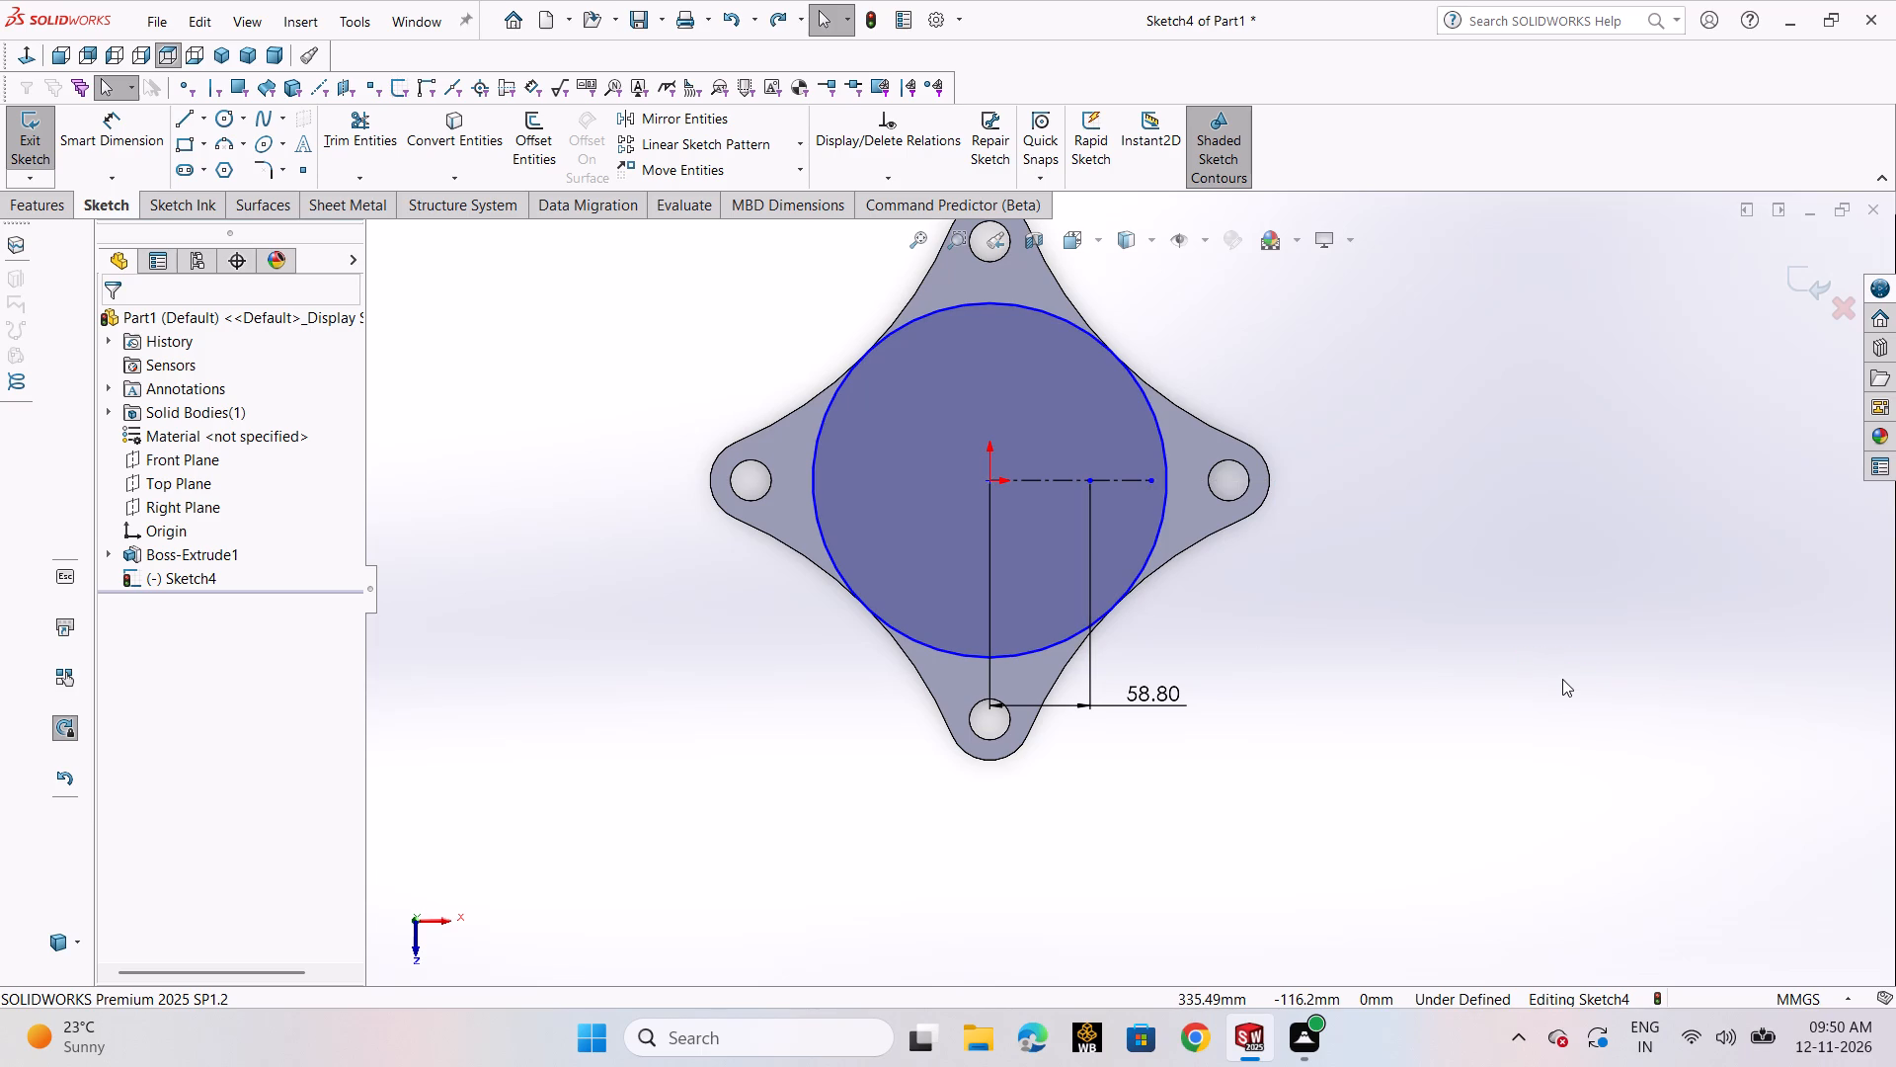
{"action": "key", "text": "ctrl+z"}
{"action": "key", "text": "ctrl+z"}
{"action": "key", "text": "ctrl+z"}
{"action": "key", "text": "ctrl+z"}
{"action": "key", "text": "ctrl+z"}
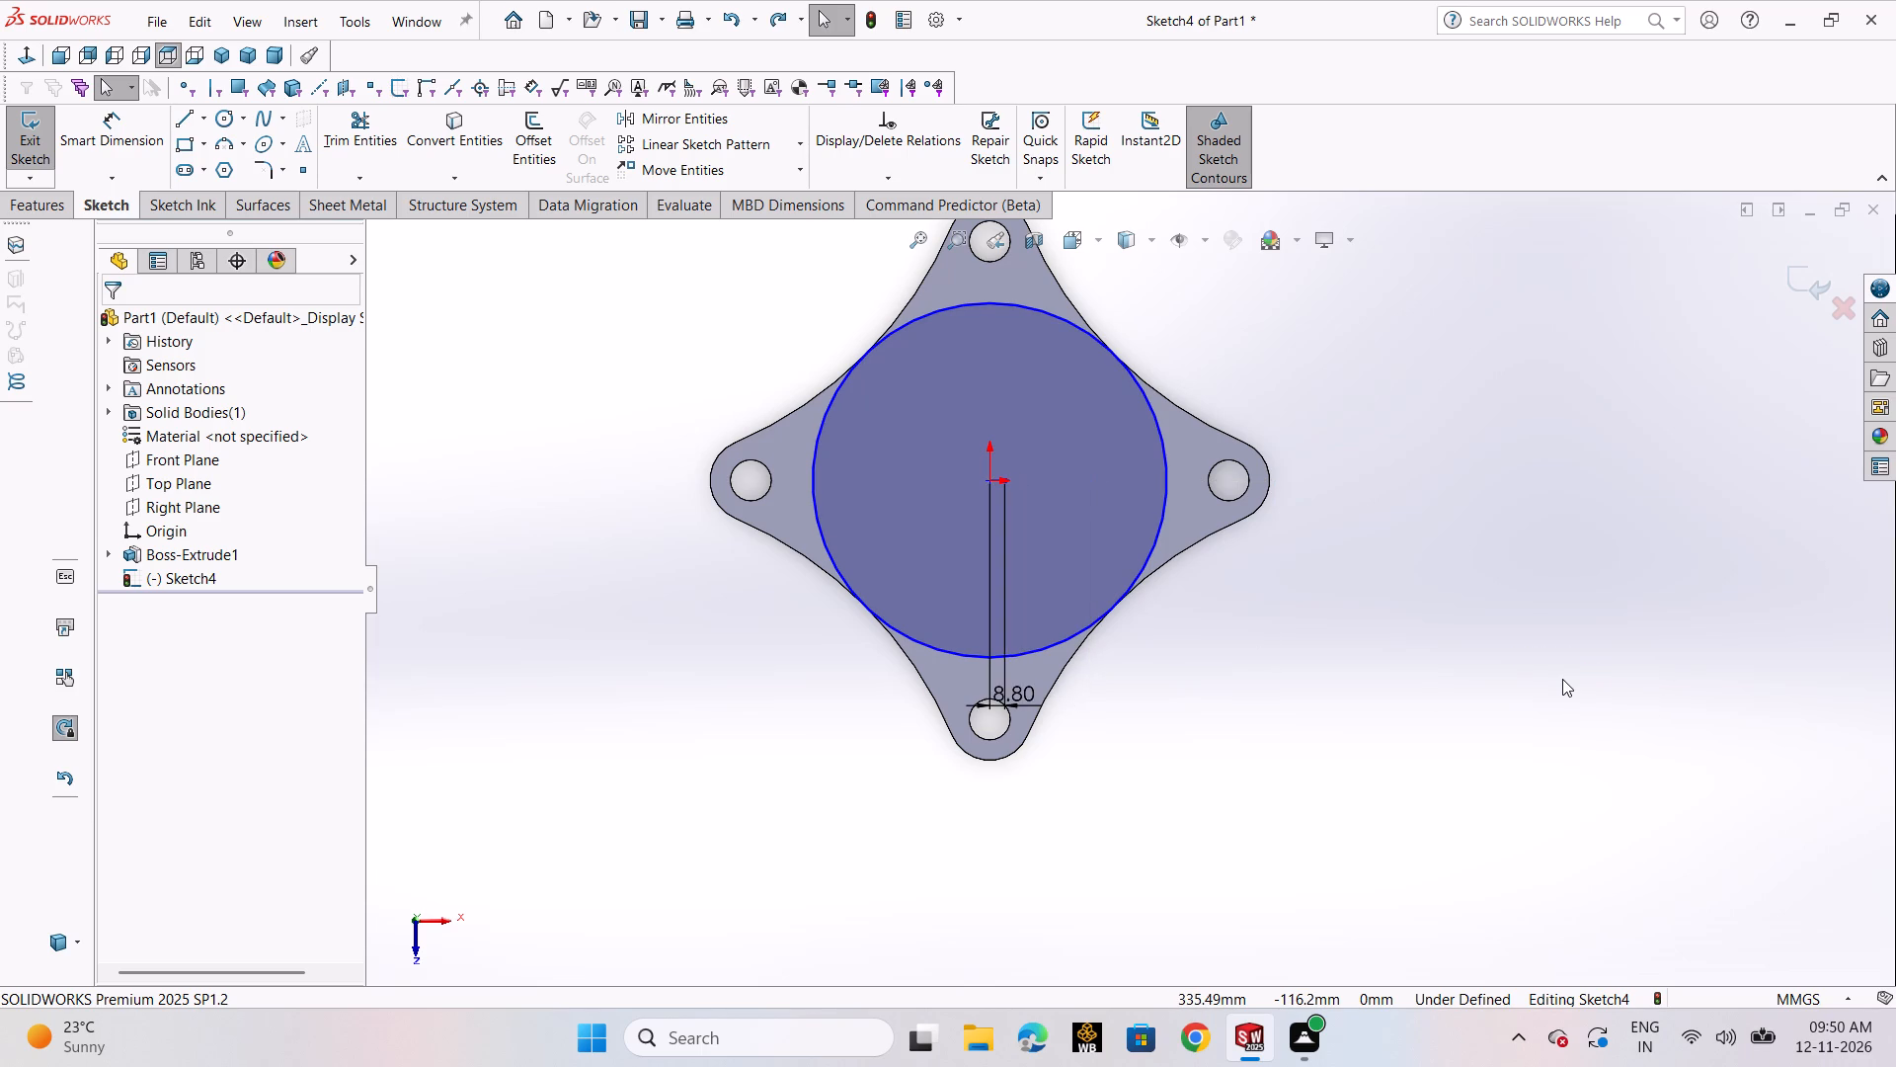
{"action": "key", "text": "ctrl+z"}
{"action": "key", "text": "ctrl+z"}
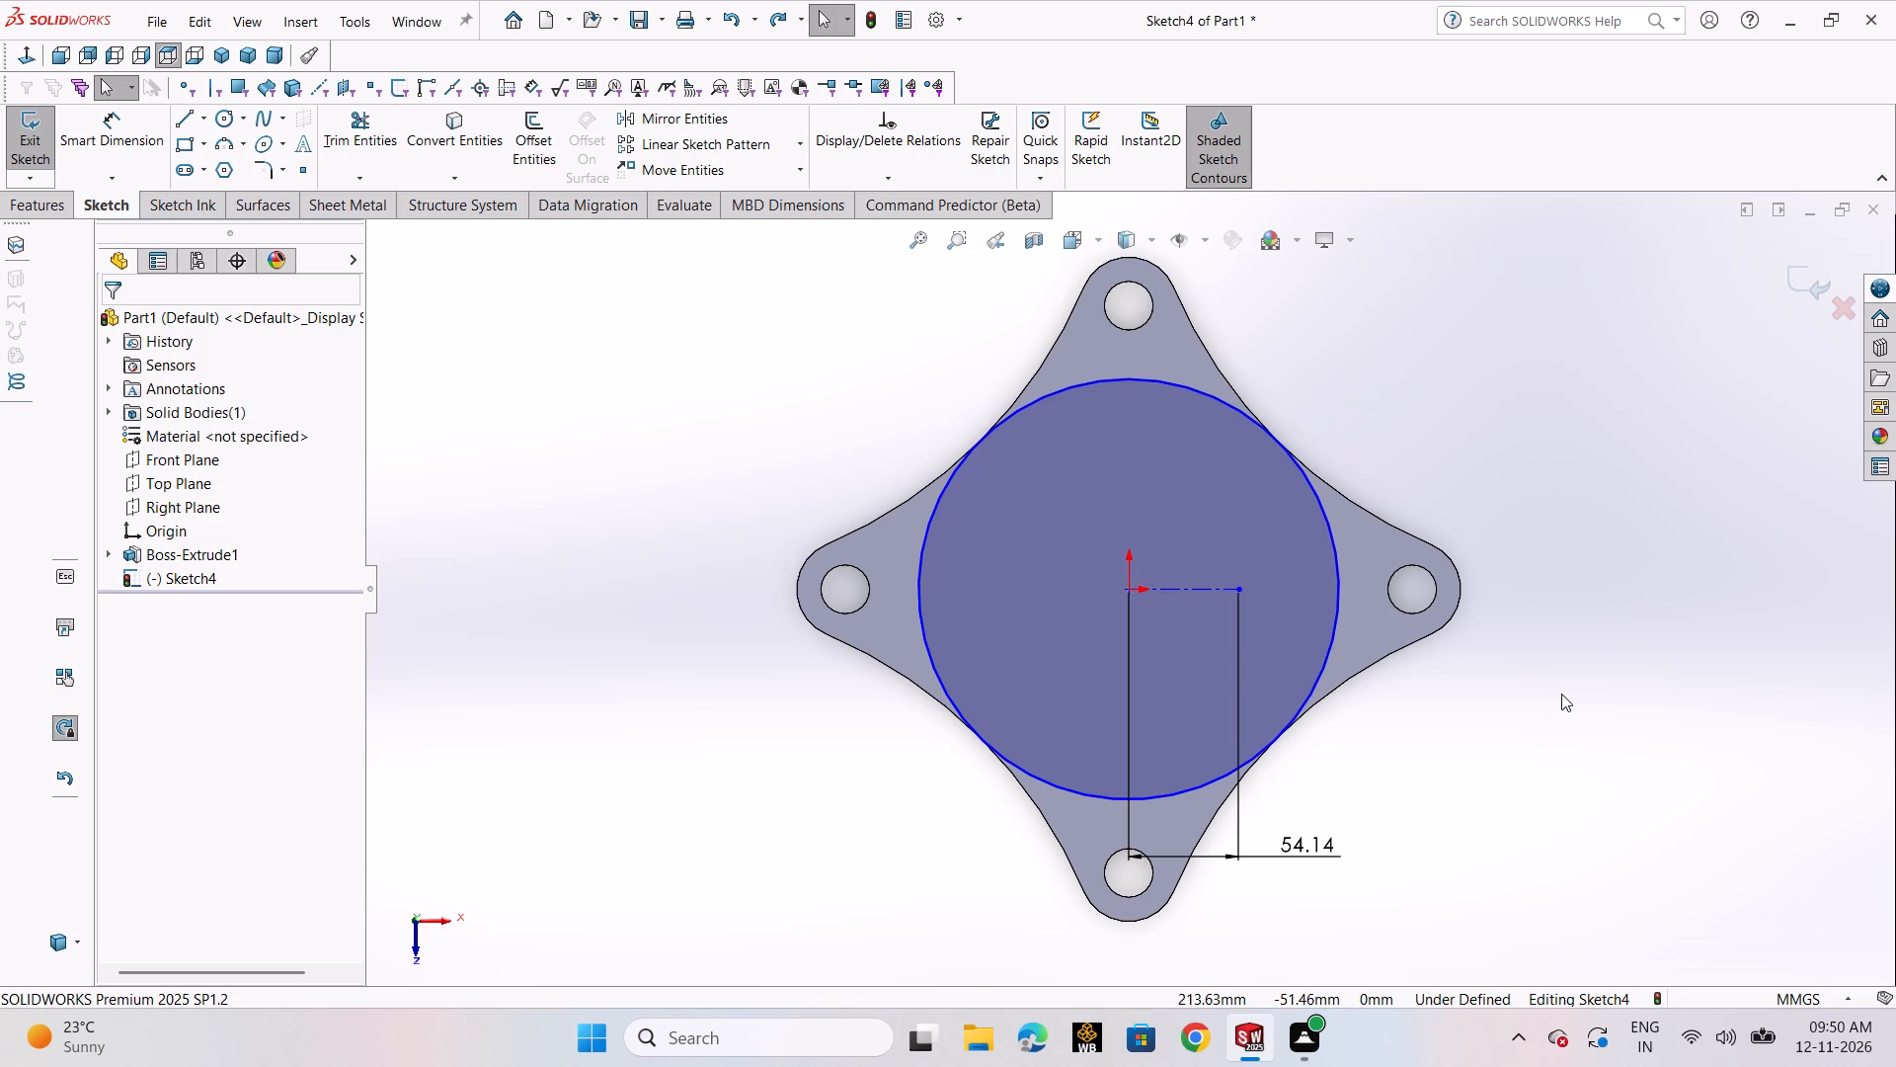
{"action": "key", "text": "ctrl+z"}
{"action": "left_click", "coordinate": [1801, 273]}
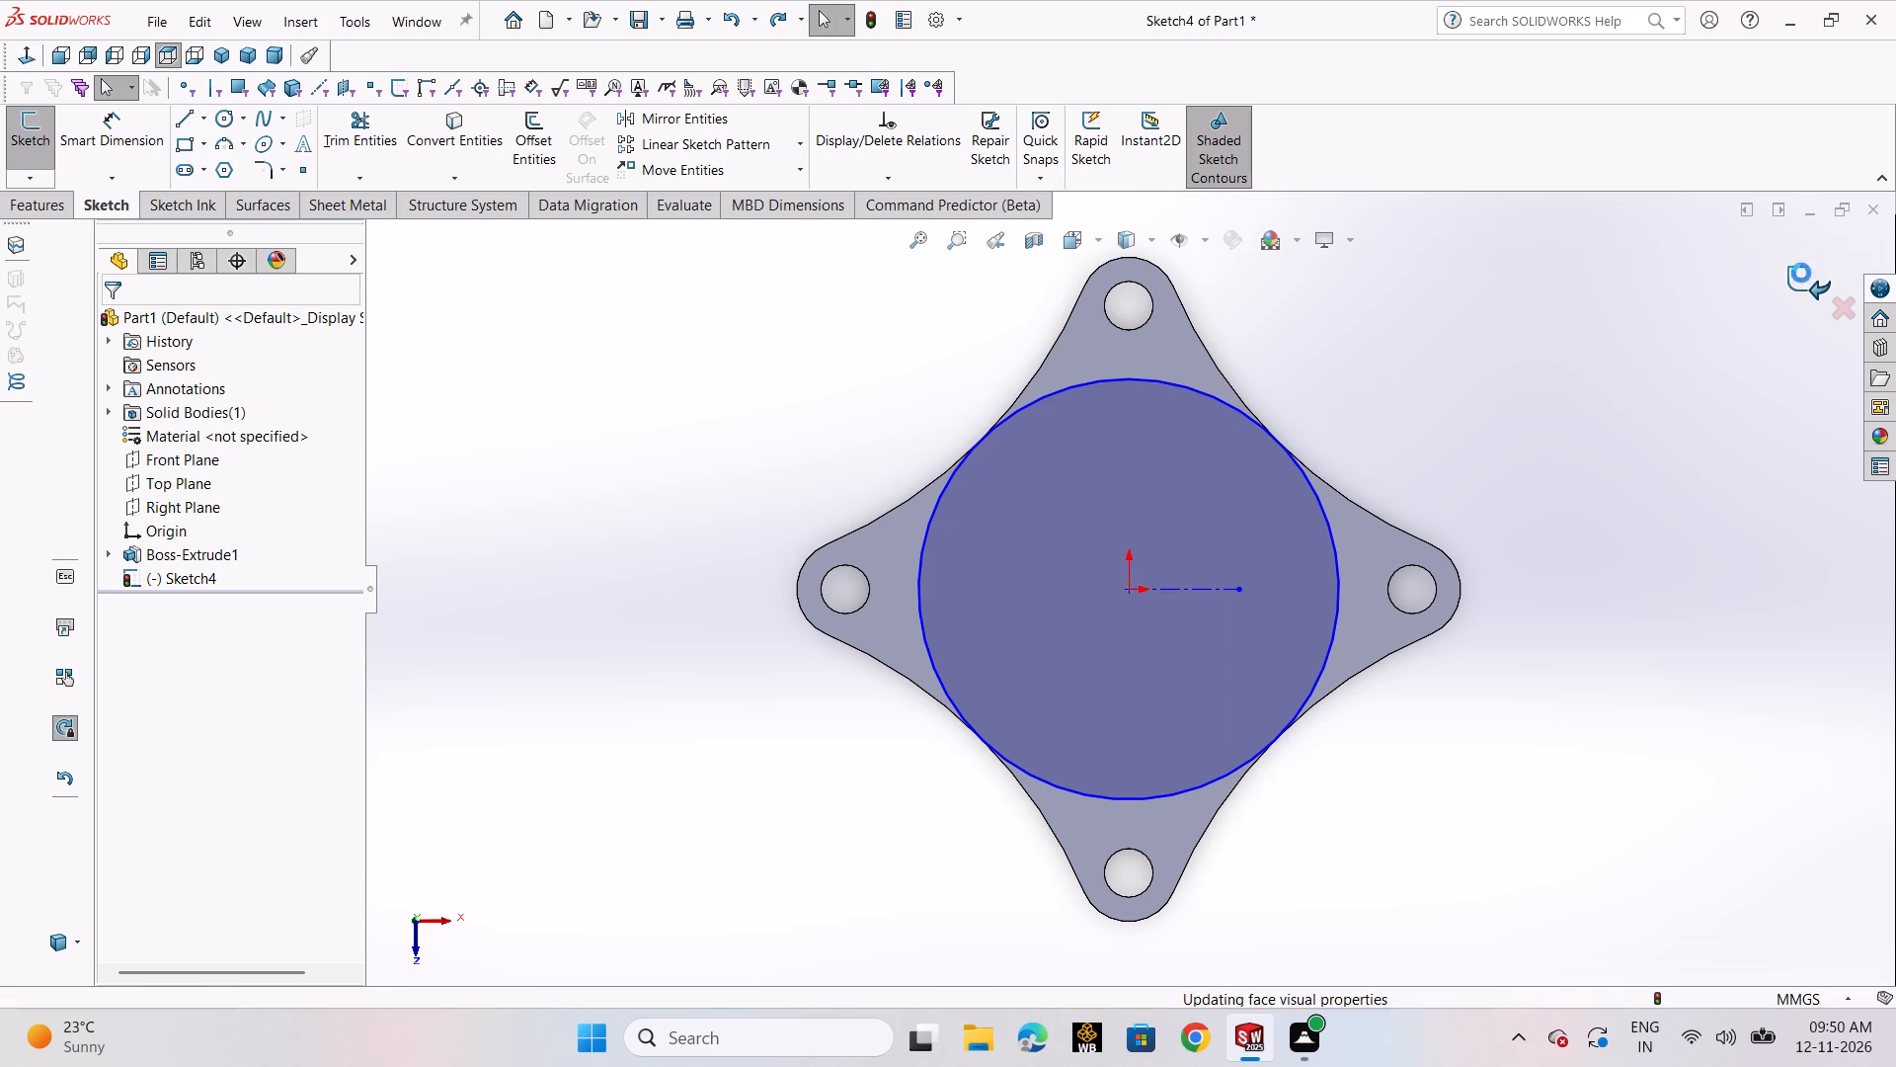
Reopen the circle sketch, delete the horizontal construction centerline despite its references, and exit the sketch.
{"action": "scroll", "coordinate": [1571, 614], "scroll_direction": "up", "scroll_amount": 2}
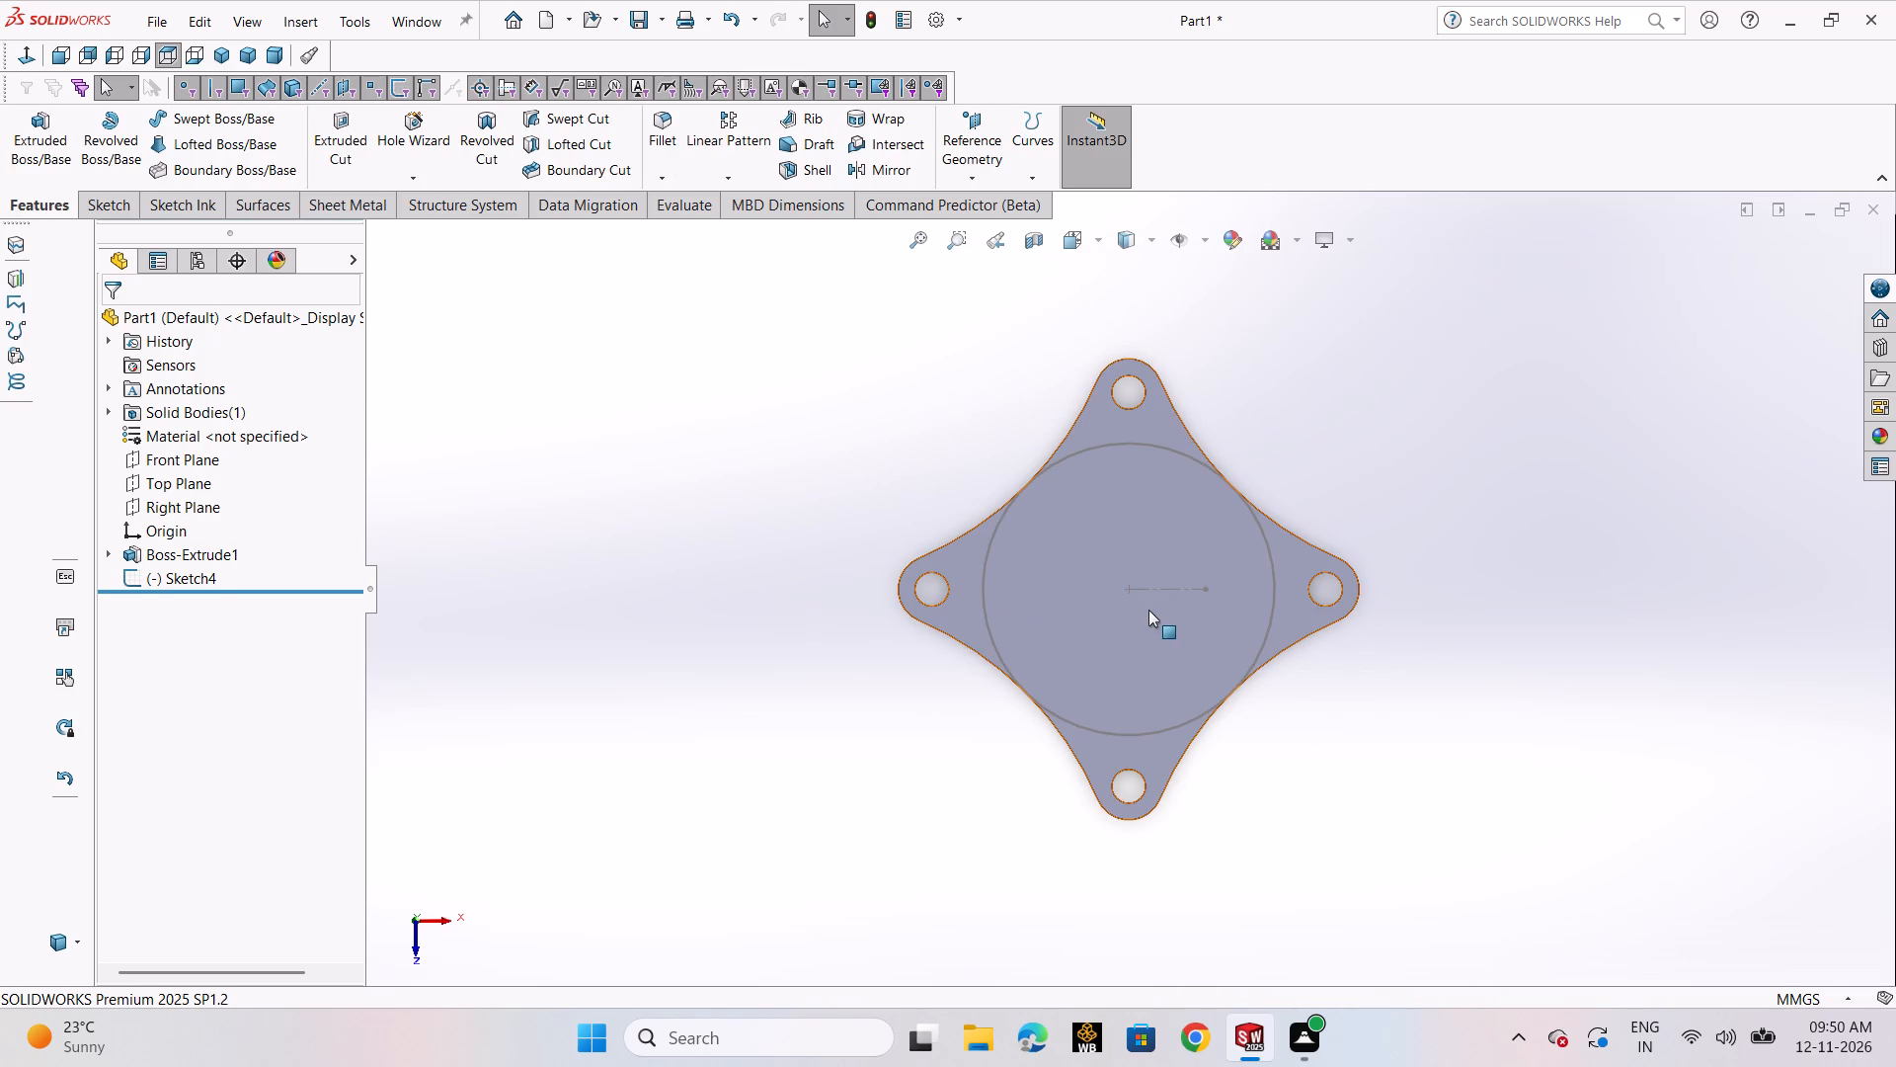
{"action": "triple_click", "coordinate": [1149, 595]}
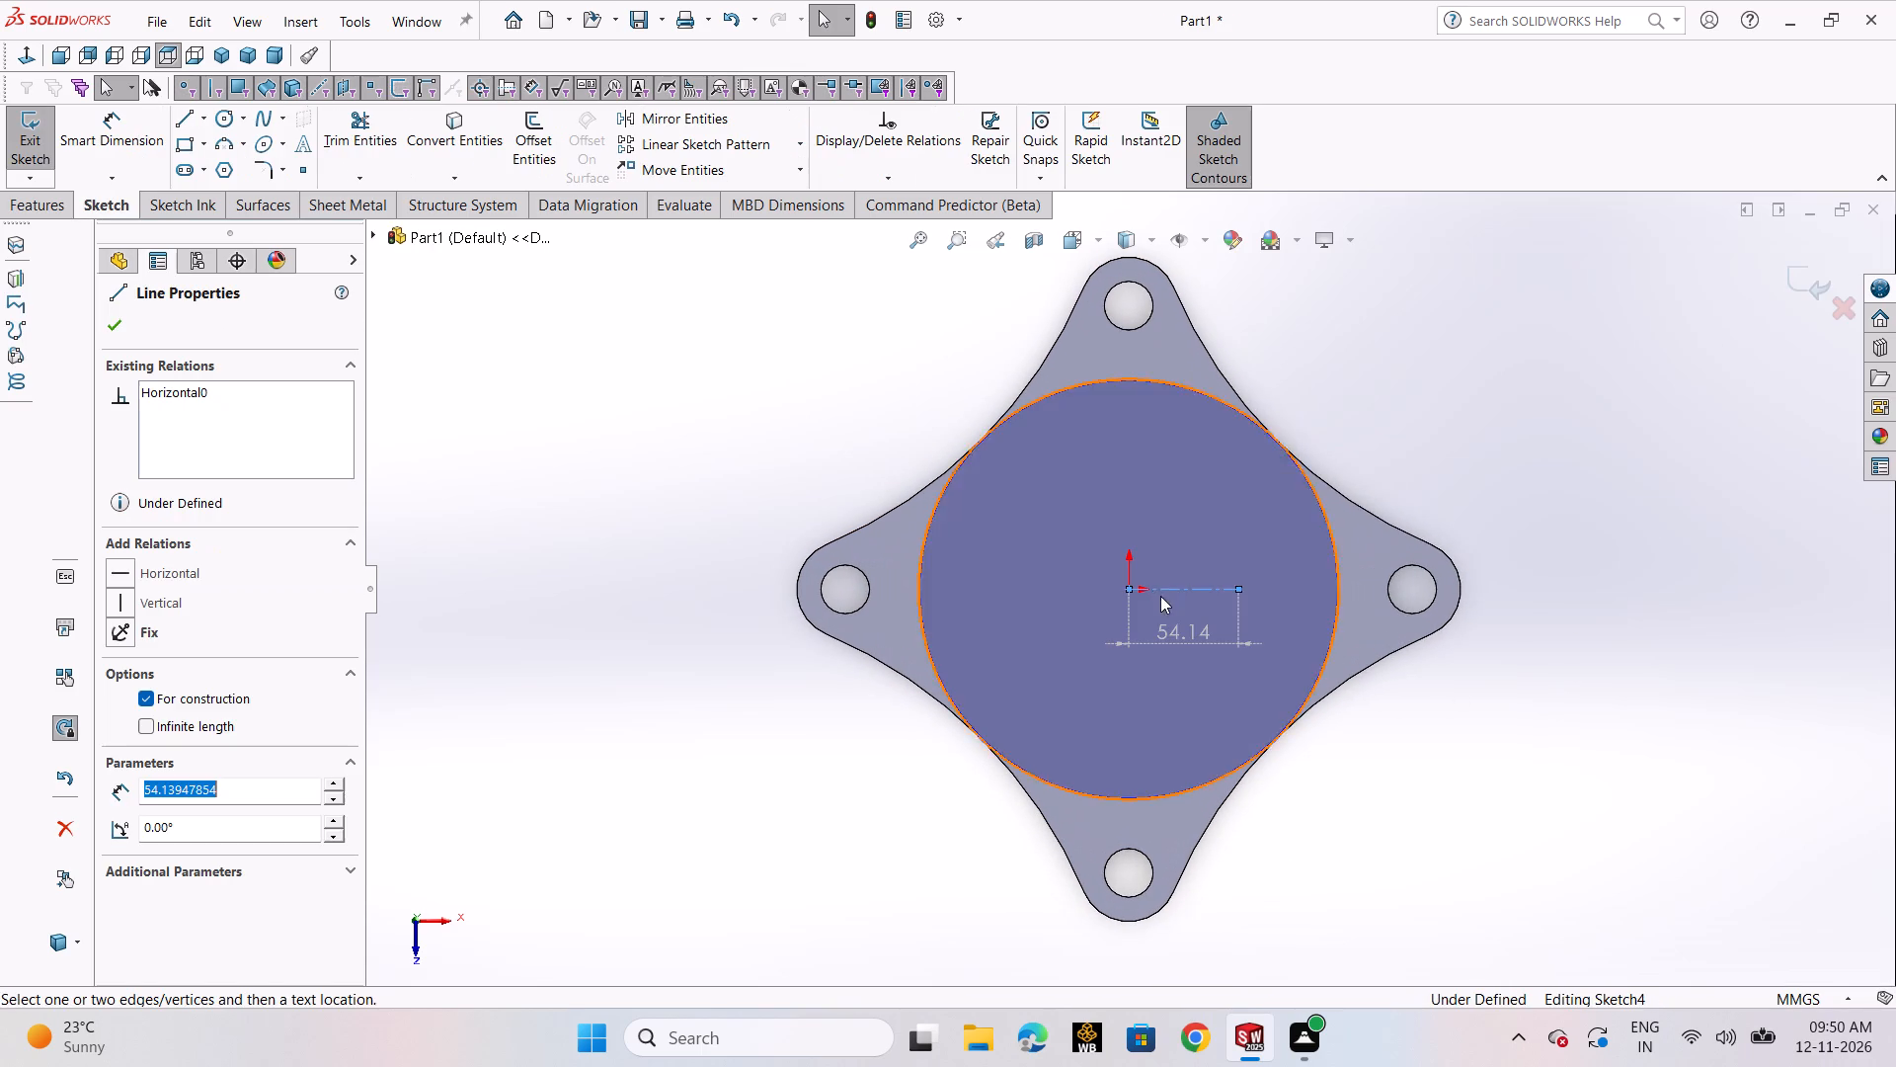
{"action": "key", "text": "Delete"}
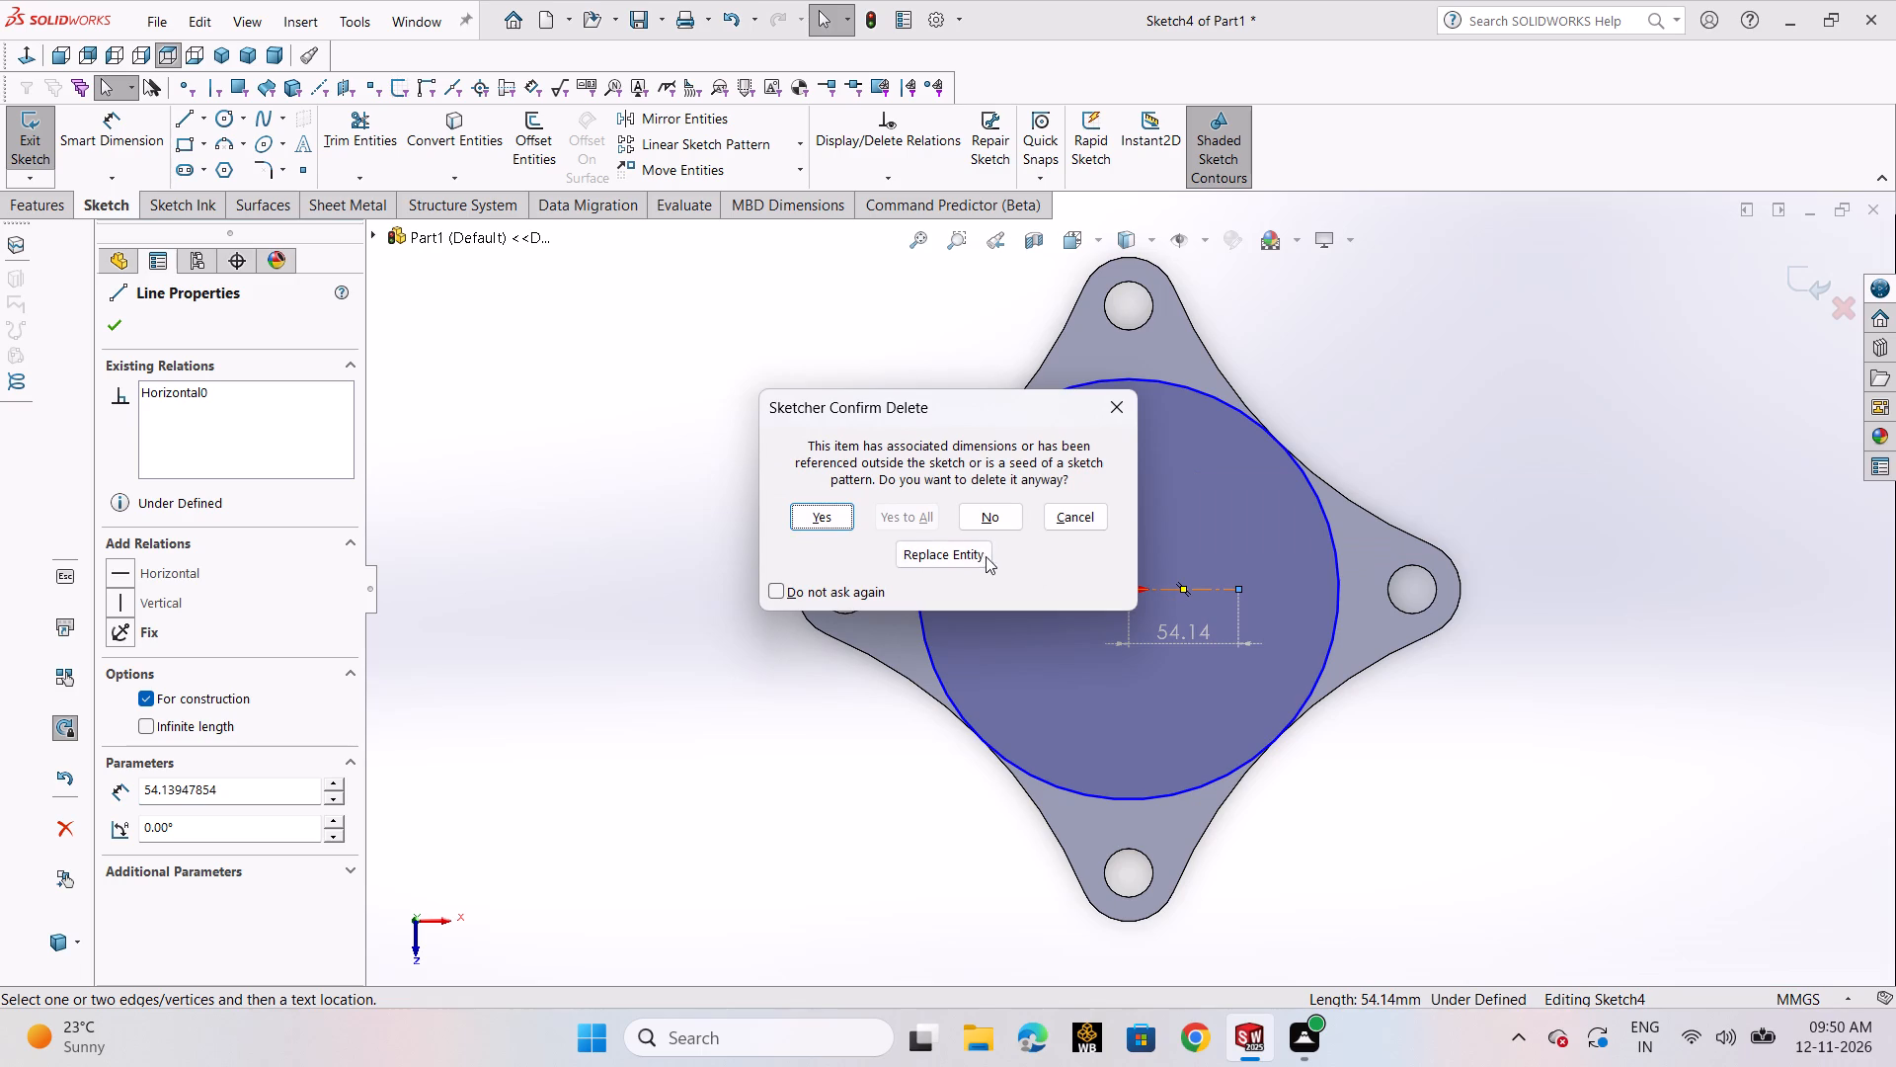
{"action": "left_click", "coordinate": [829, 525]}
{"action": "left_click", "coordinate": [1795, 283]}
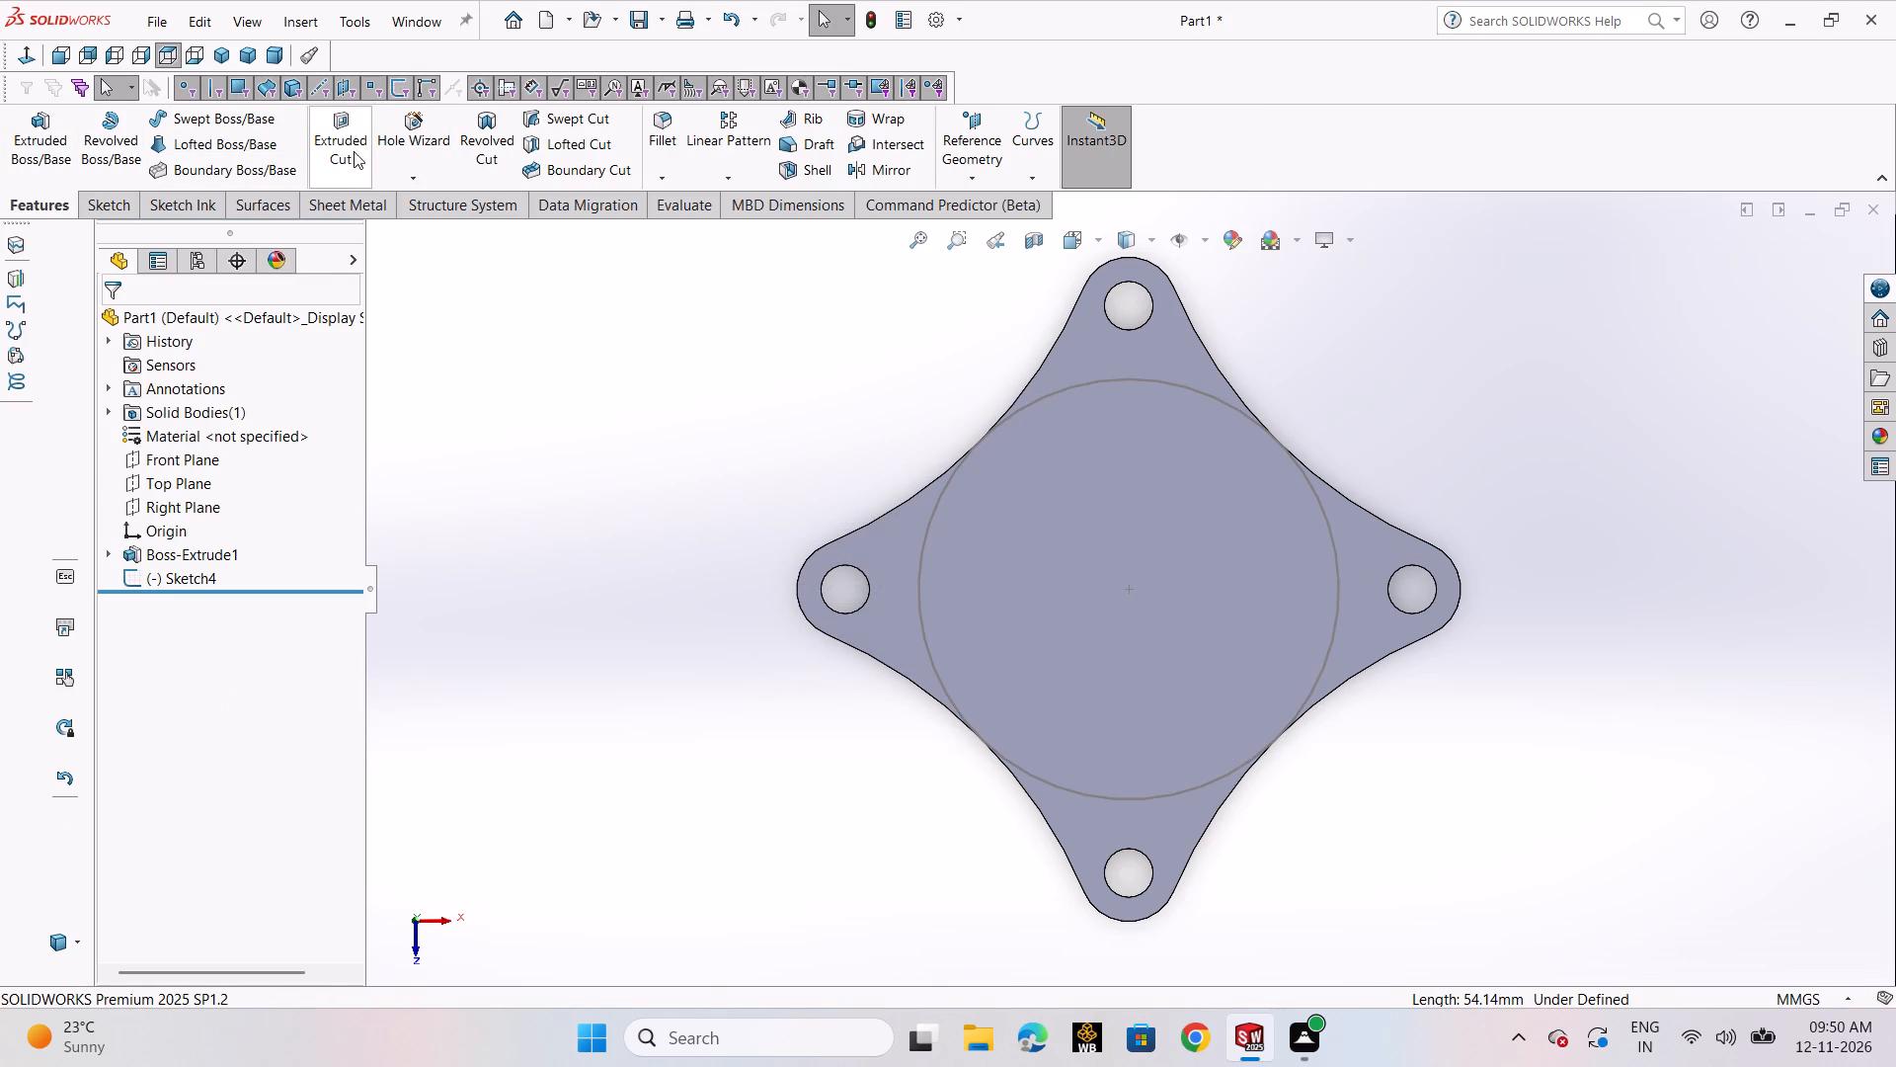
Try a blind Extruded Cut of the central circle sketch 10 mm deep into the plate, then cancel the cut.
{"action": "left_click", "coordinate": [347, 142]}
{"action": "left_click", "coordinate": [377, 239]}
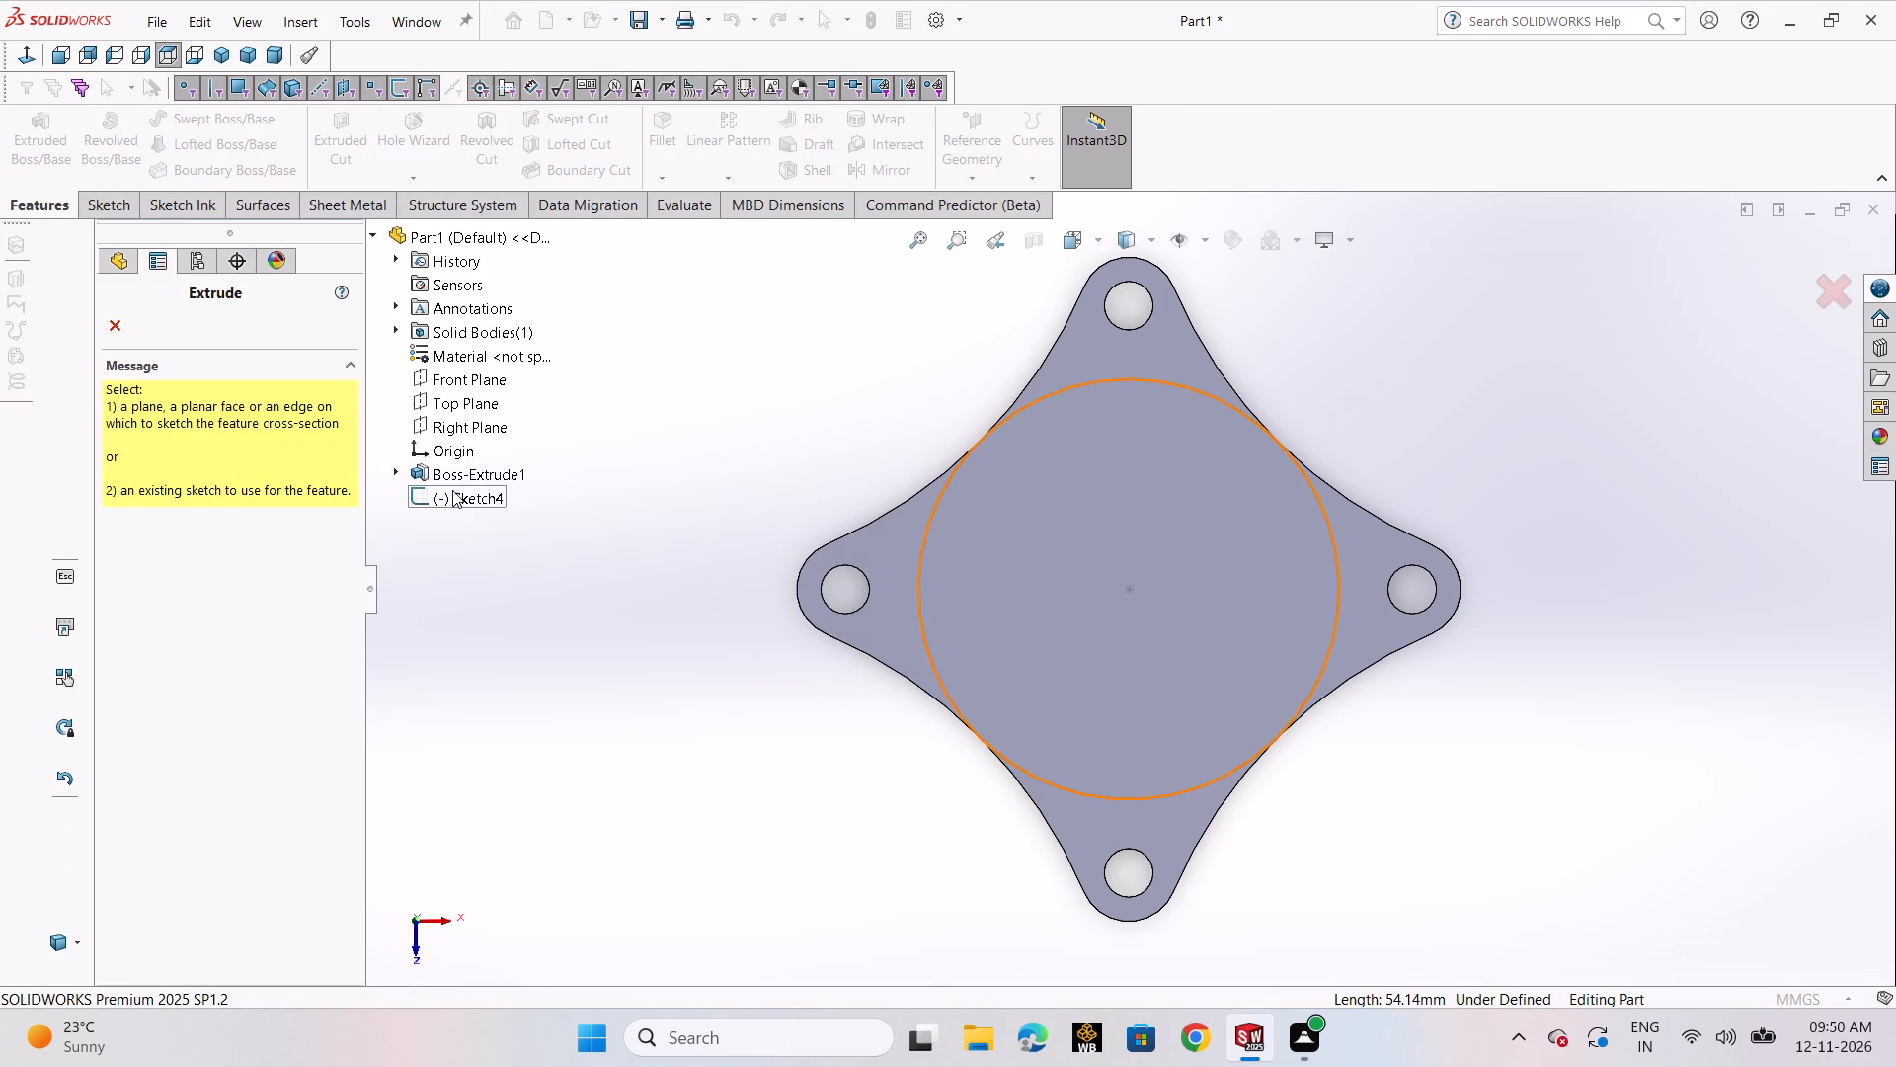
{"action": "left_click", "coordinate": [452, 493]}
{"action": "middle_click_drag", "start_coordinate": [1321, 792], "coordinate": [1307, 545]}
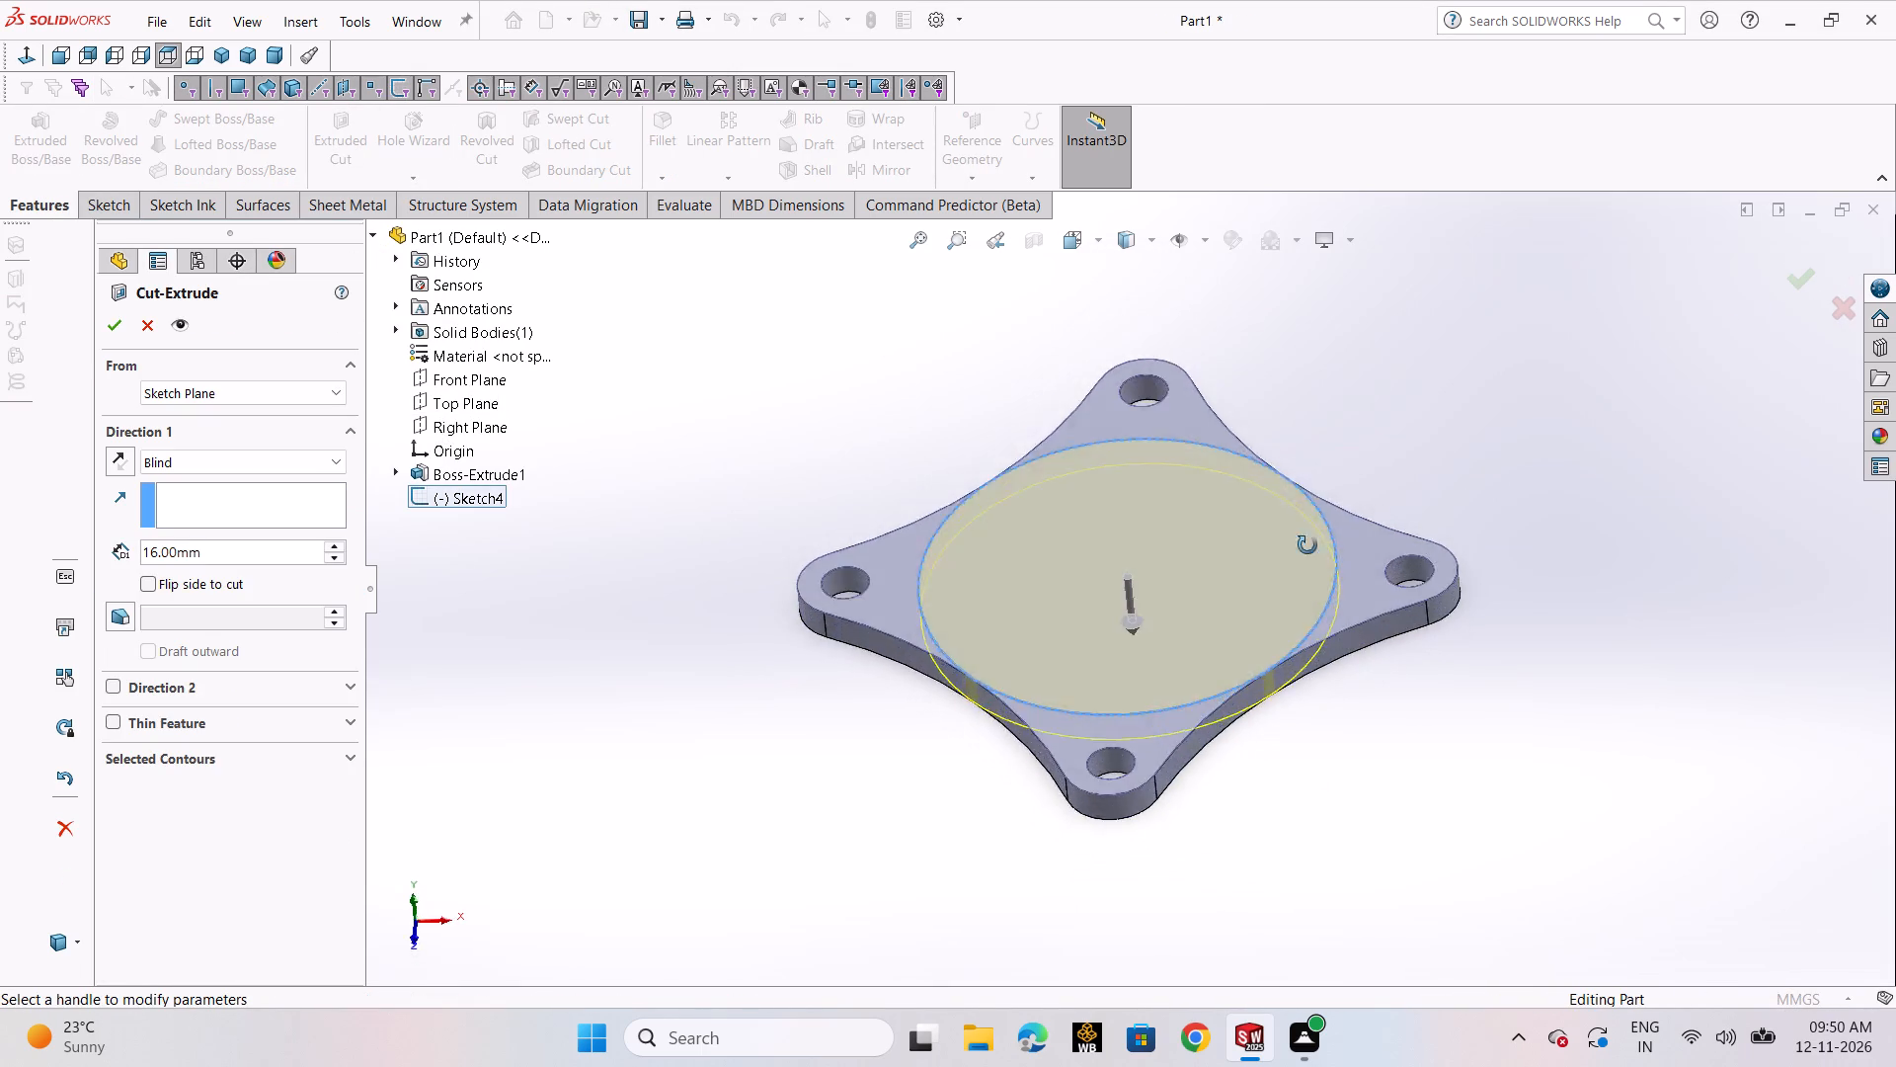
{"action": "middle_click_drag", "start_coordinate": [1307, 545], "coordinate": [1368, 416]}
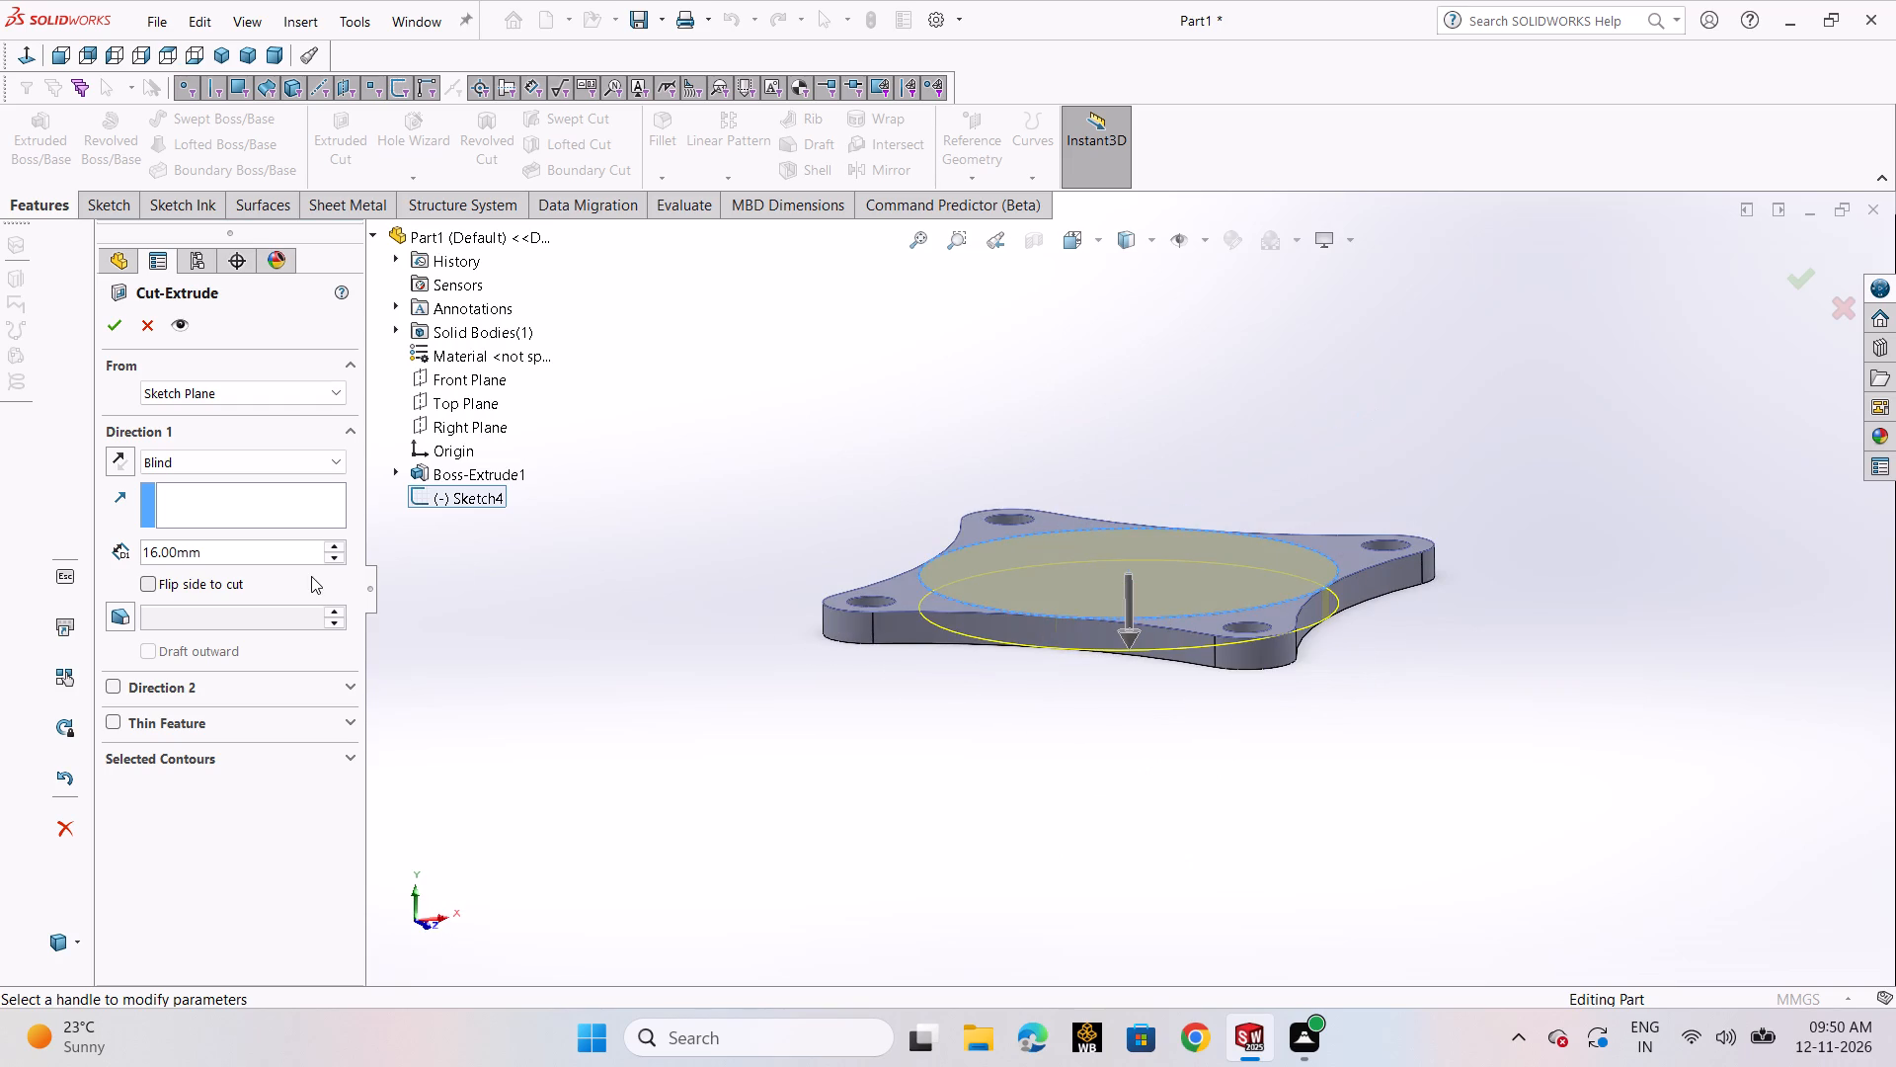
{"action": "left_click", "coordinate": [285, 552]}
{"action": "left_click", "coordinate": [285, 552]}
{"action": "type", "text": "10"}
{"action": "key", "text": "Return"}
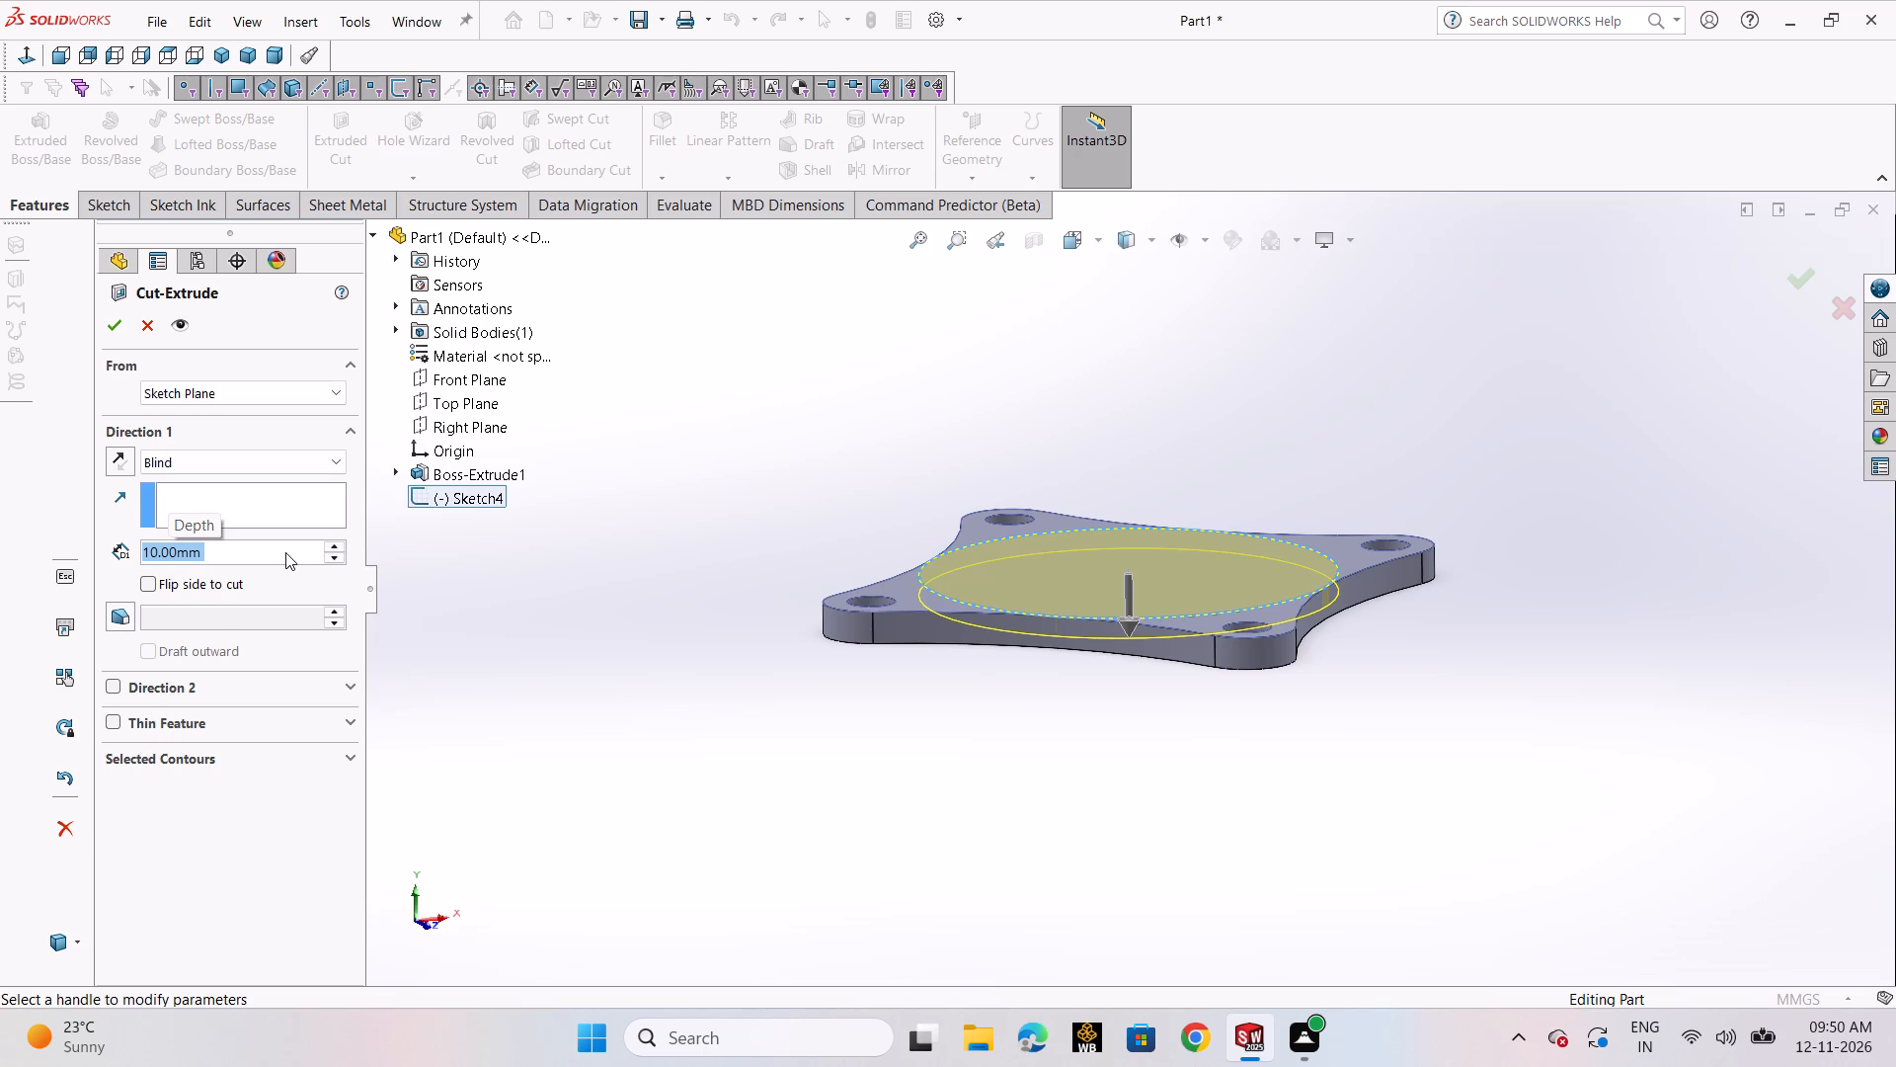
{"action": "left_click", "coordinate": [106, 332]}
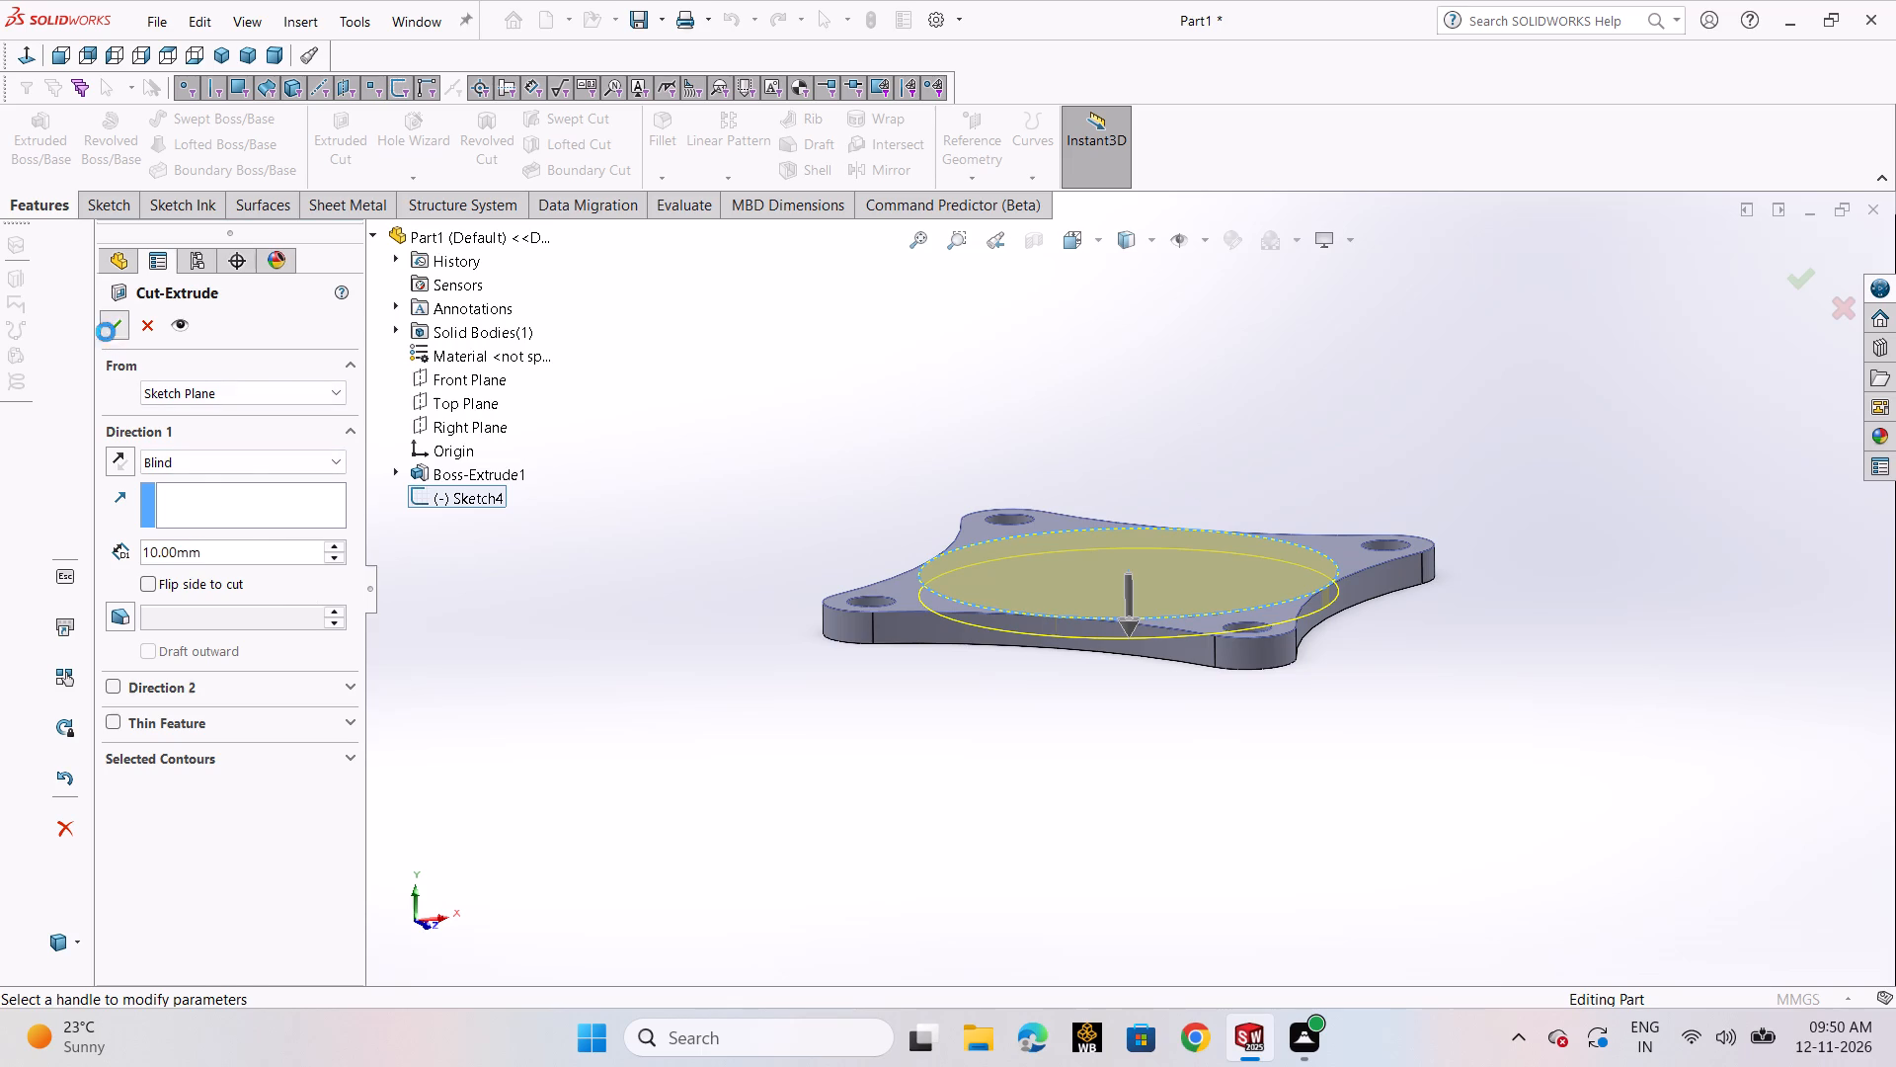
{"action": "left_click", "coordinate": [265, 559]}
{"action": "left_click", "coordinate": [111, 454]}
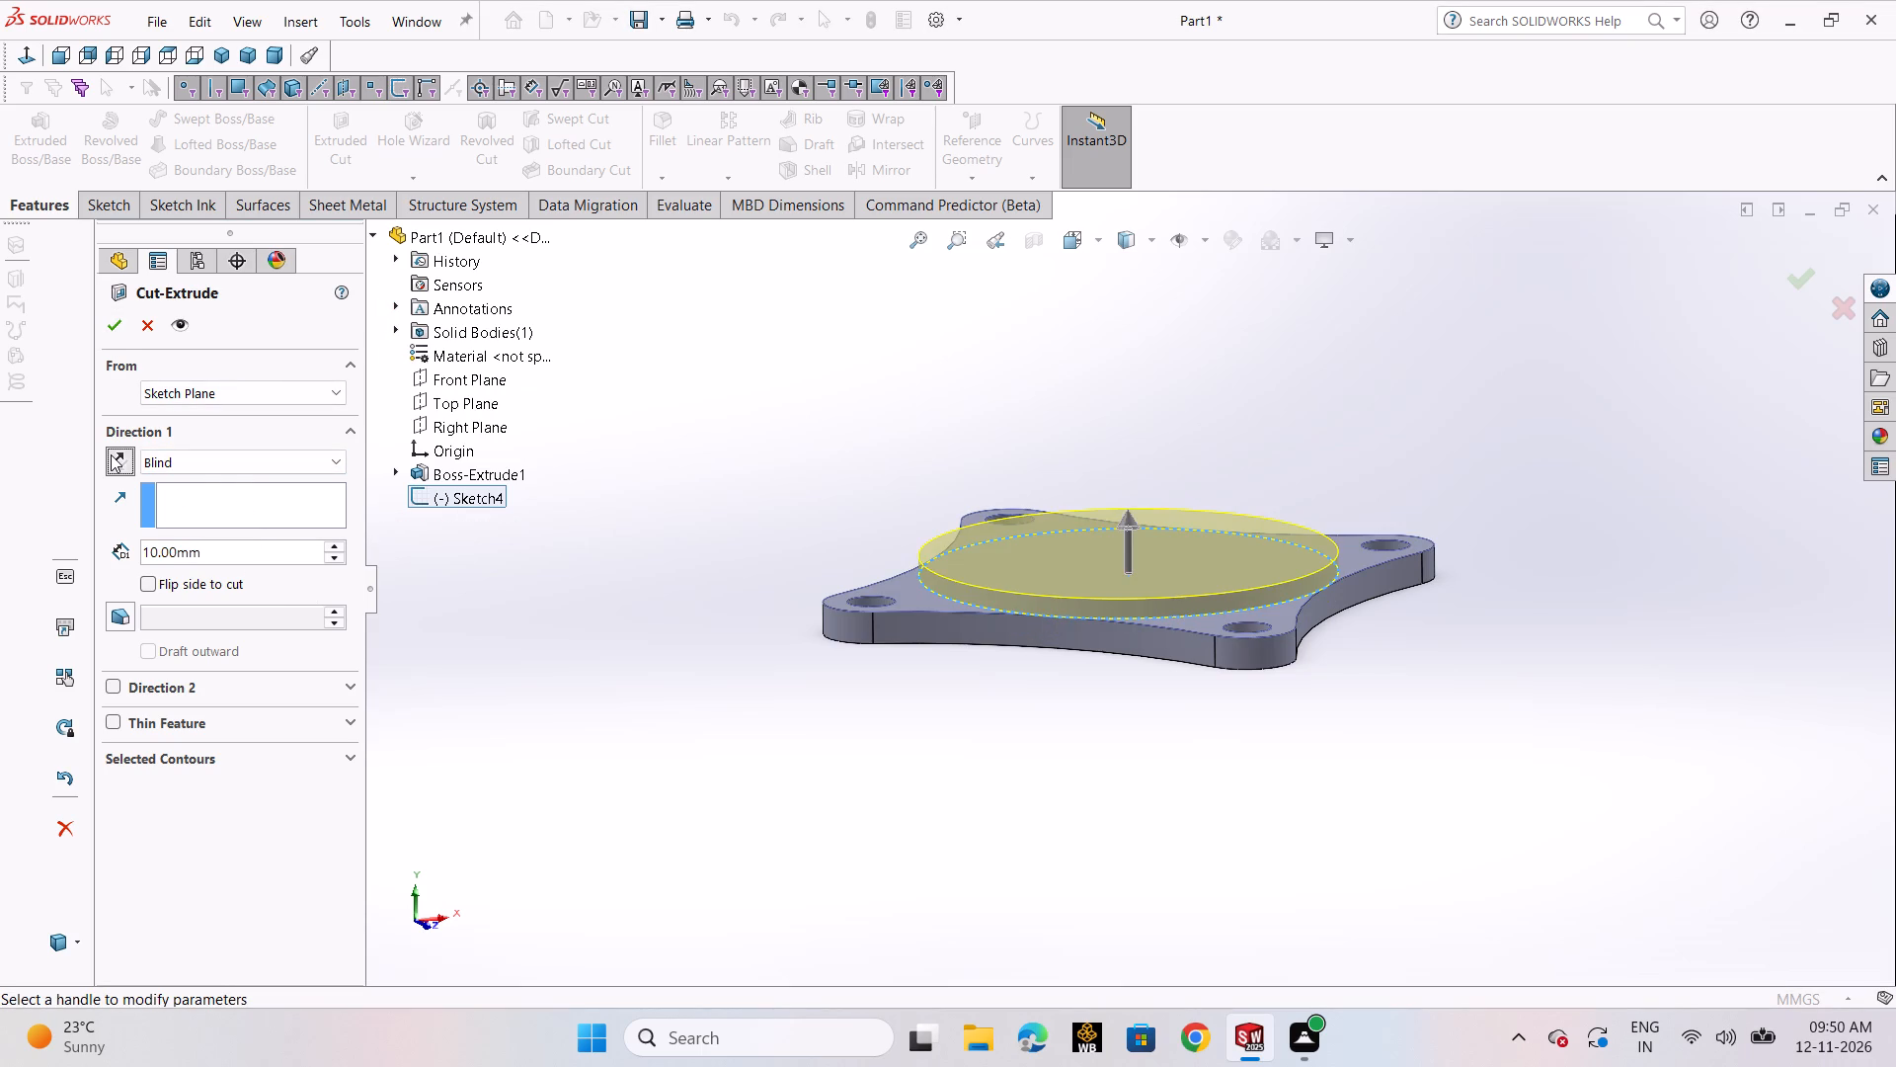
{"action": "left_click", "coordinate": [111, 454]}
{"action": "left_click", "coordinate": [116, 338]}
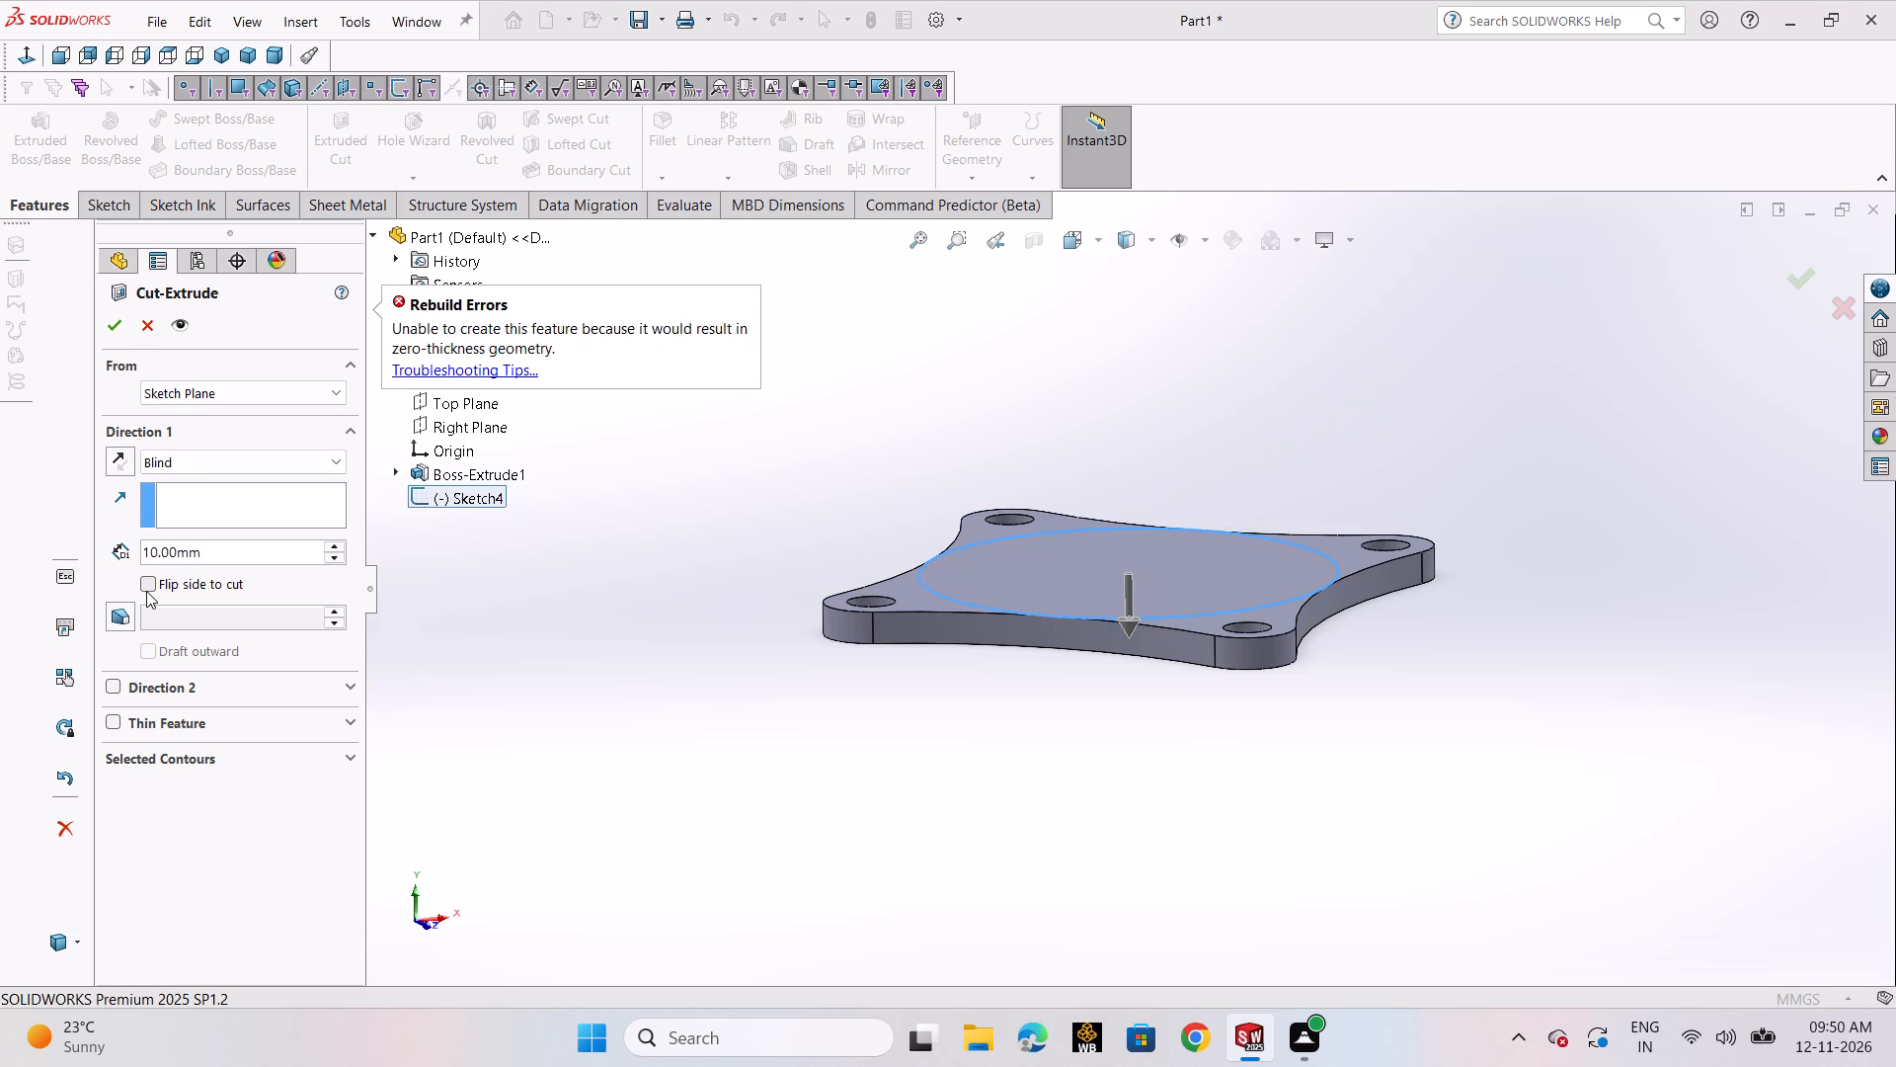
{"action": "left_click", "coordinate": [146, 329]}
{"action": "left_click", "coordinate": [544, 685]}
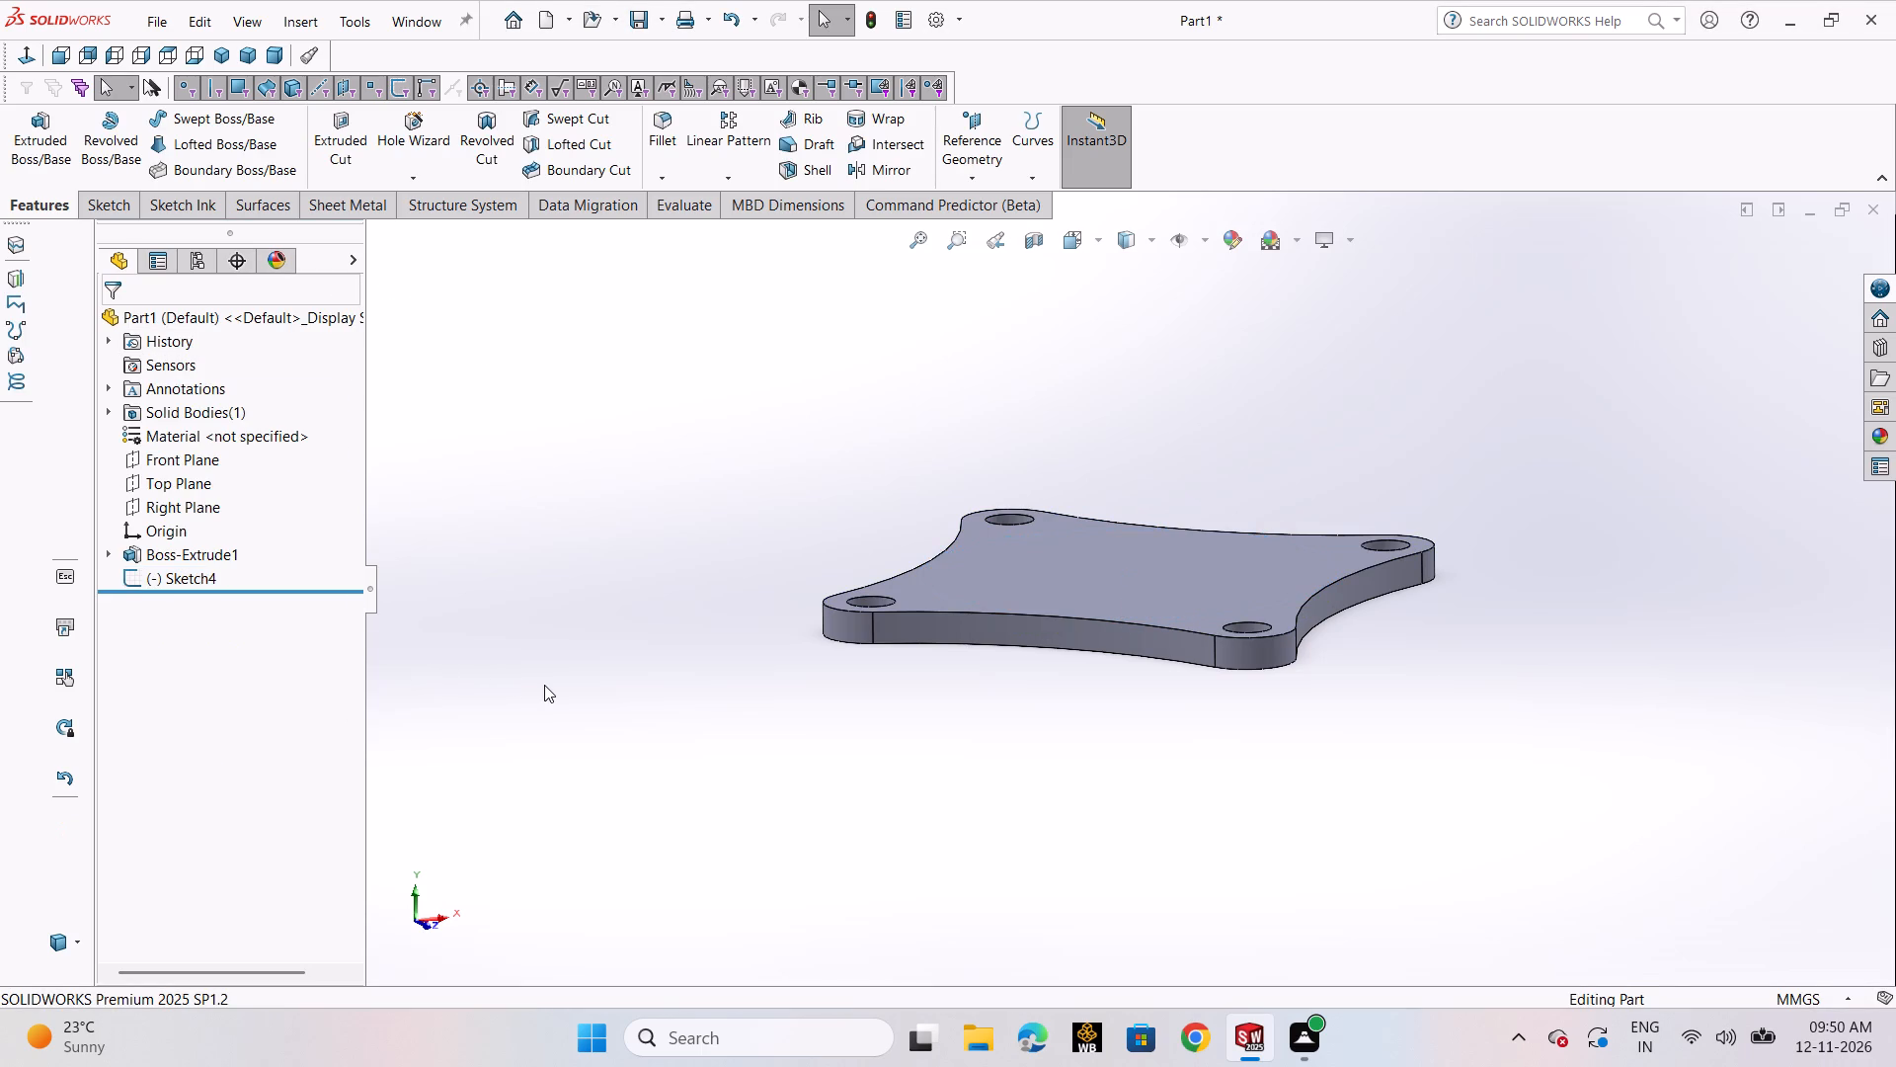
Edit the four-lobed plate's boss extrusion and set its depth to 16*6, giving 96 mm.
{"action": "middle_click_drag", "start_coordinate": [923, 720], "coordinate": [923, 842]}
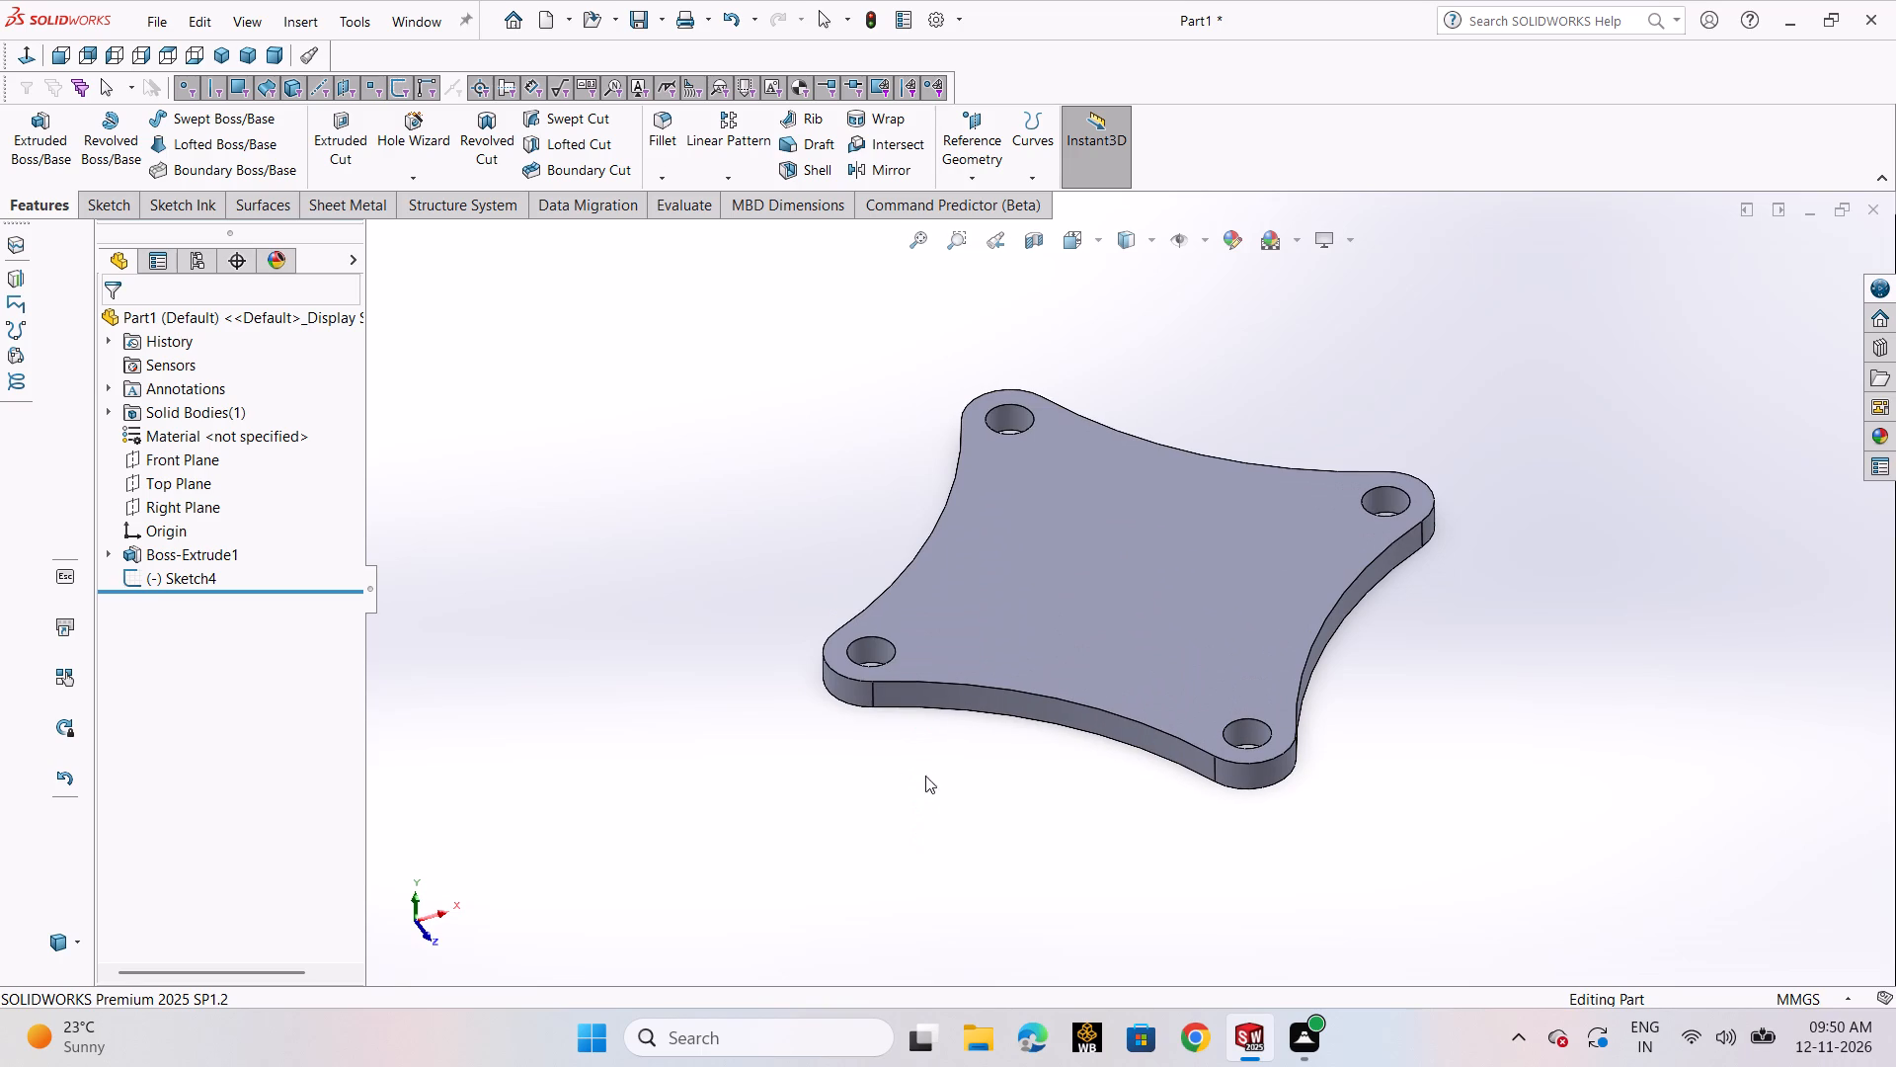
{"action": "left_click", "coordinate": [199, 562]}
{"action": "left_click", "coordinate": [219, 487]}
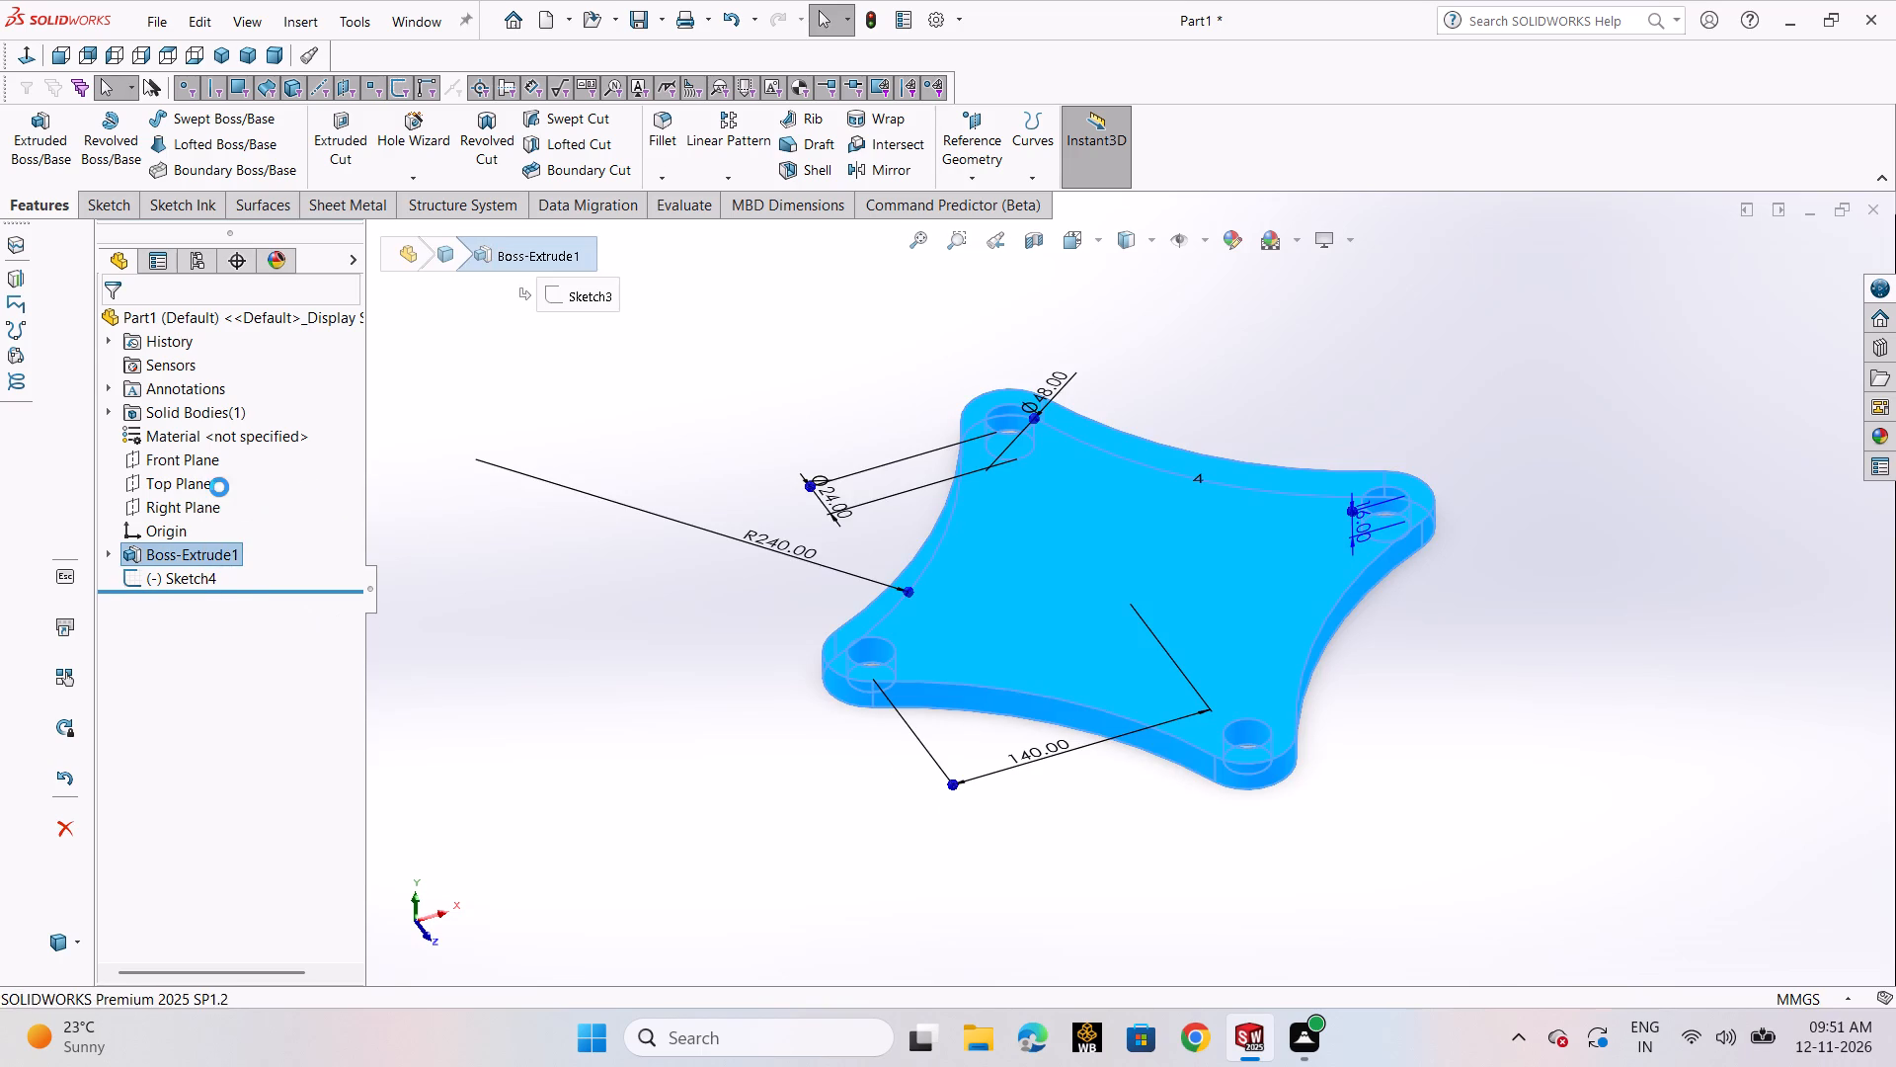
{"action": "left_click", "coordinate": [224, 545]}
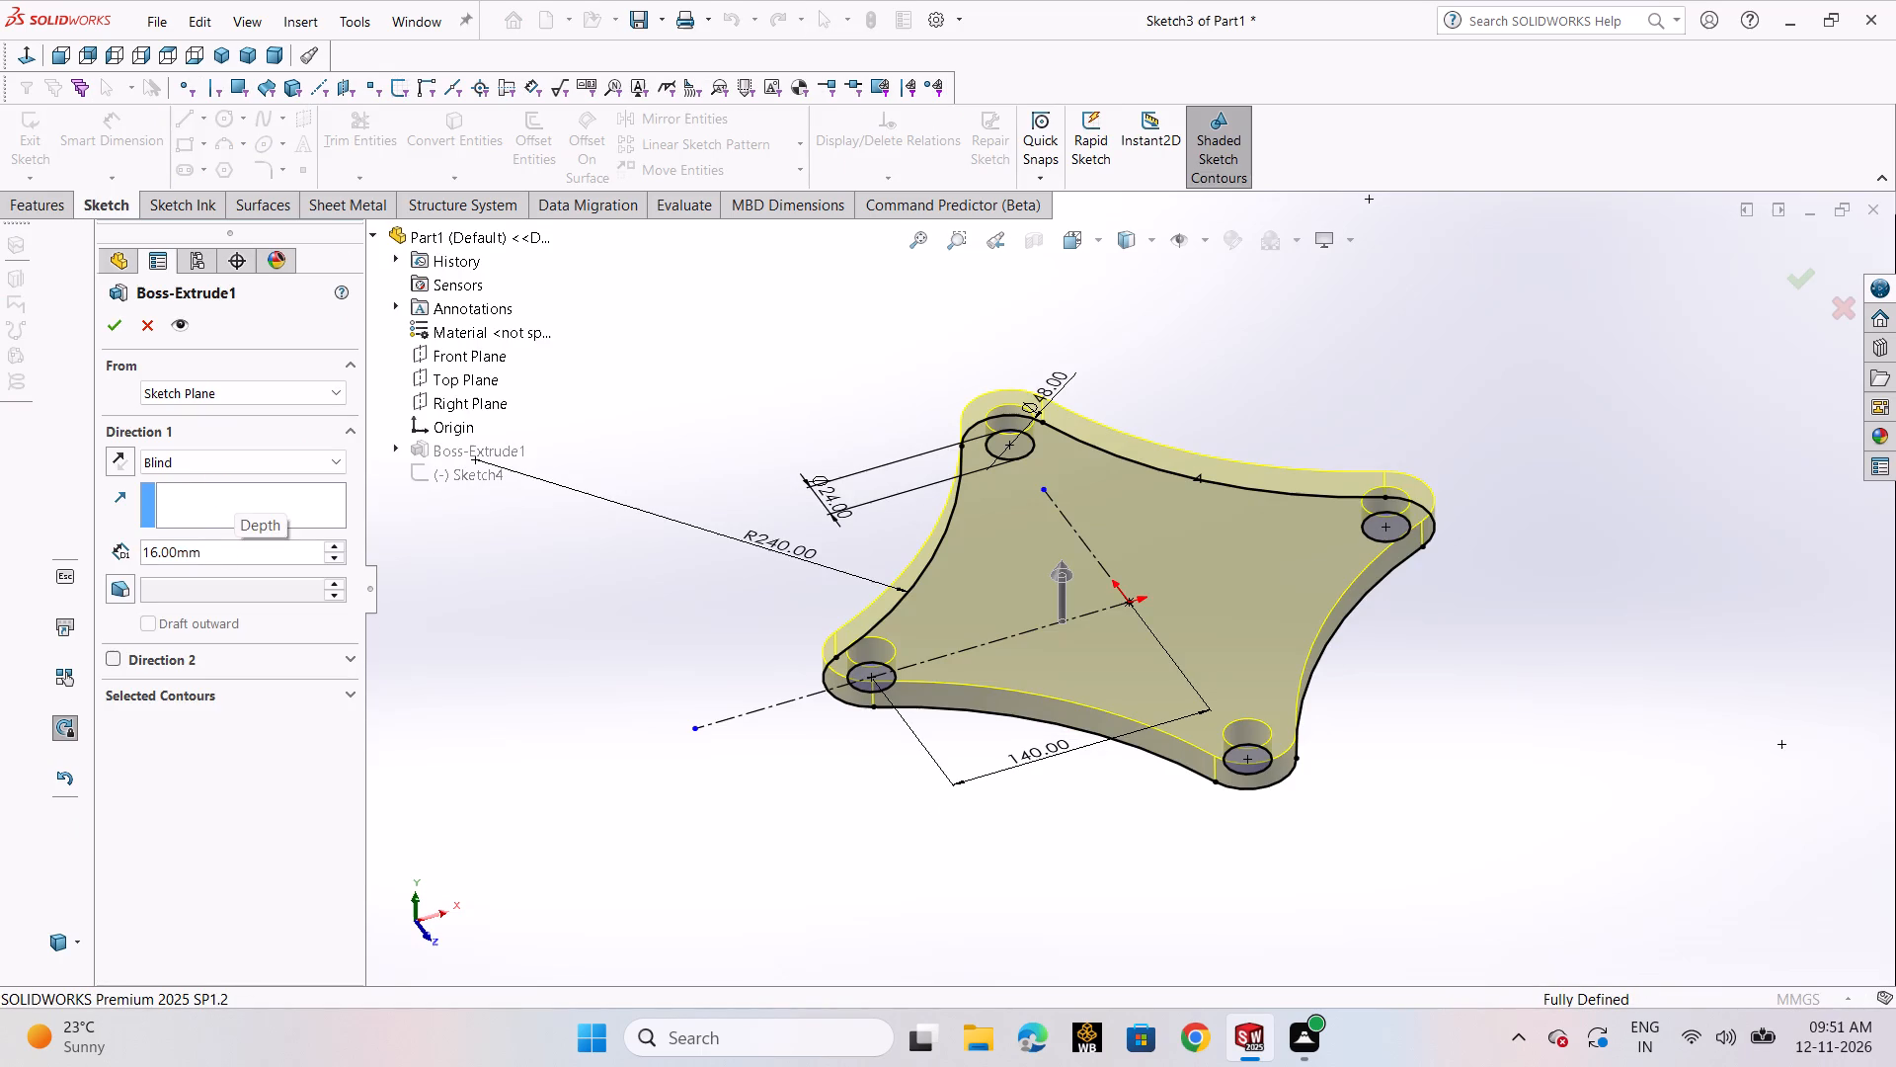
{"action": "key", "text": "BackSpace"}
{"action": "key", "text": "BackSpace"}
{"action": "key", "text": "BackSpace"}
{"action": "key", "text": "BackSpace"}
{"action": "key", "text": "BackSpace"}
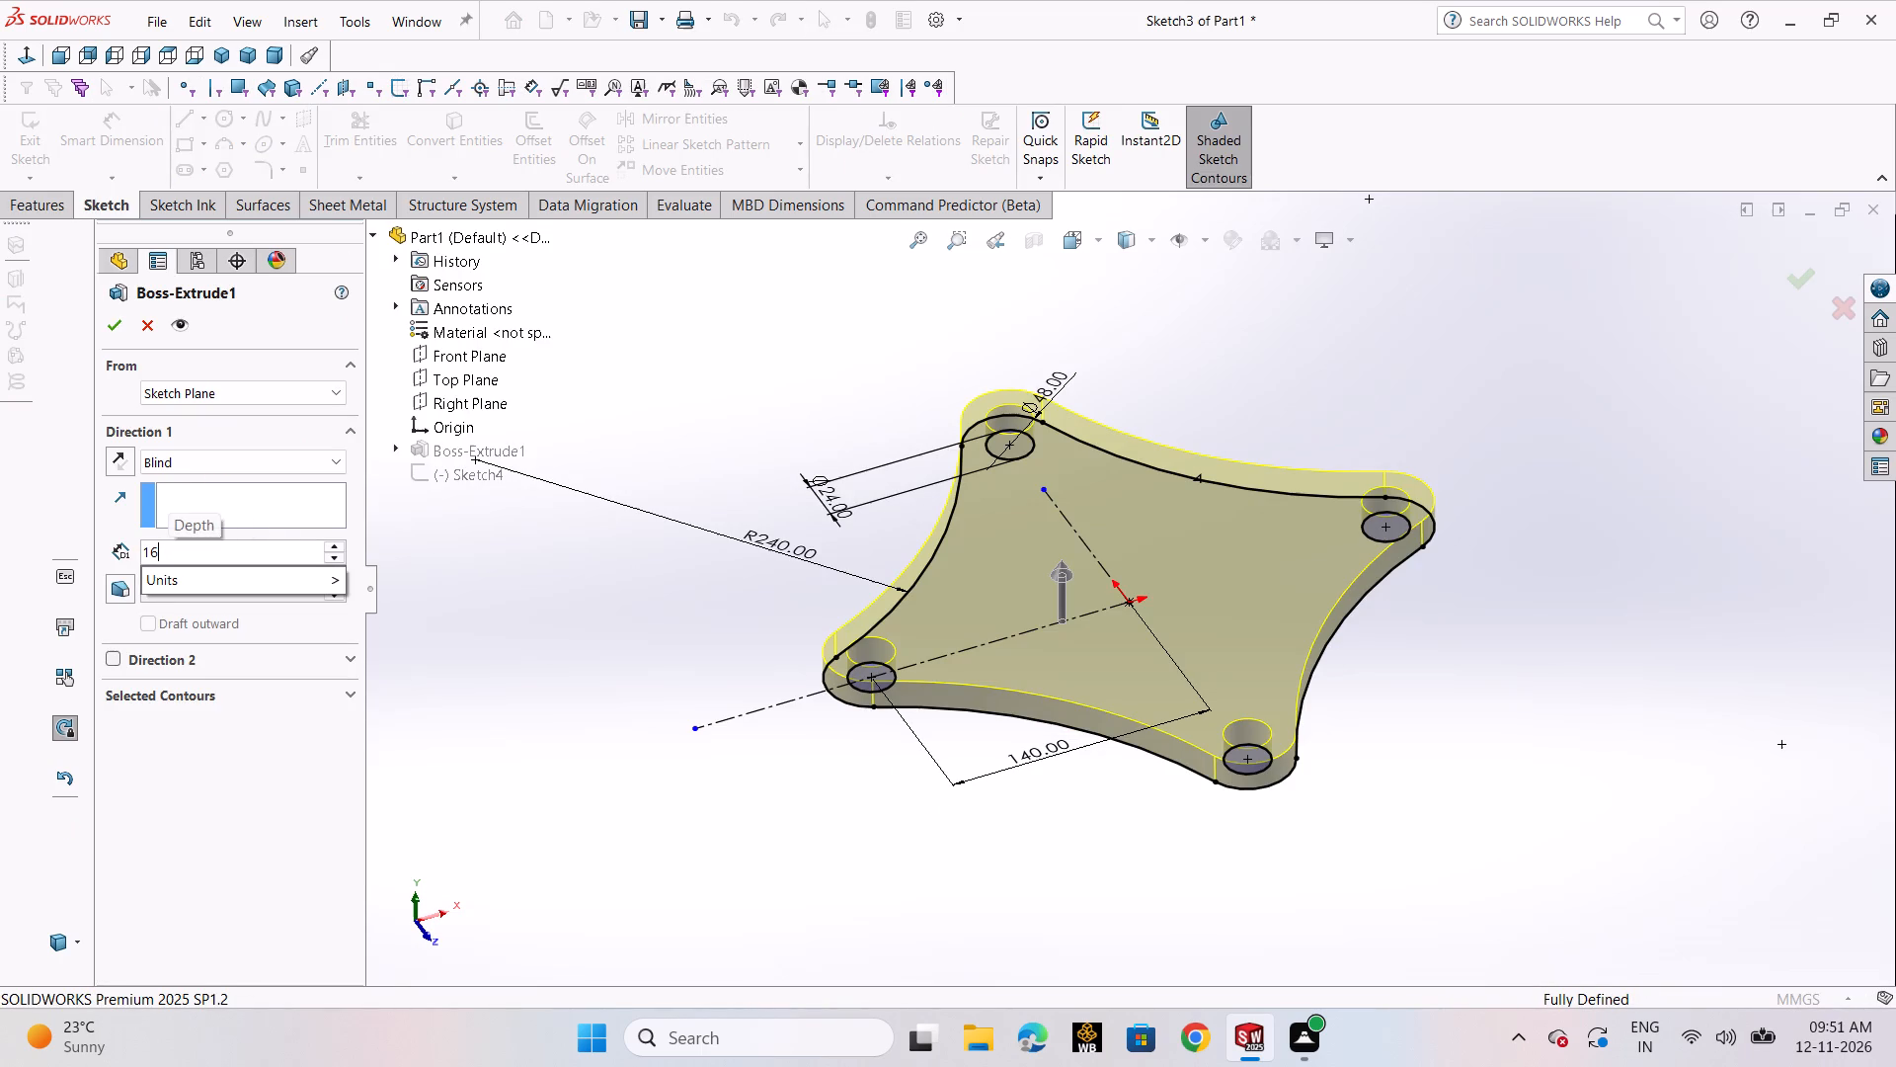
{"action": "type", "text": "*6"}
{"action": "key", "text": "Return"}
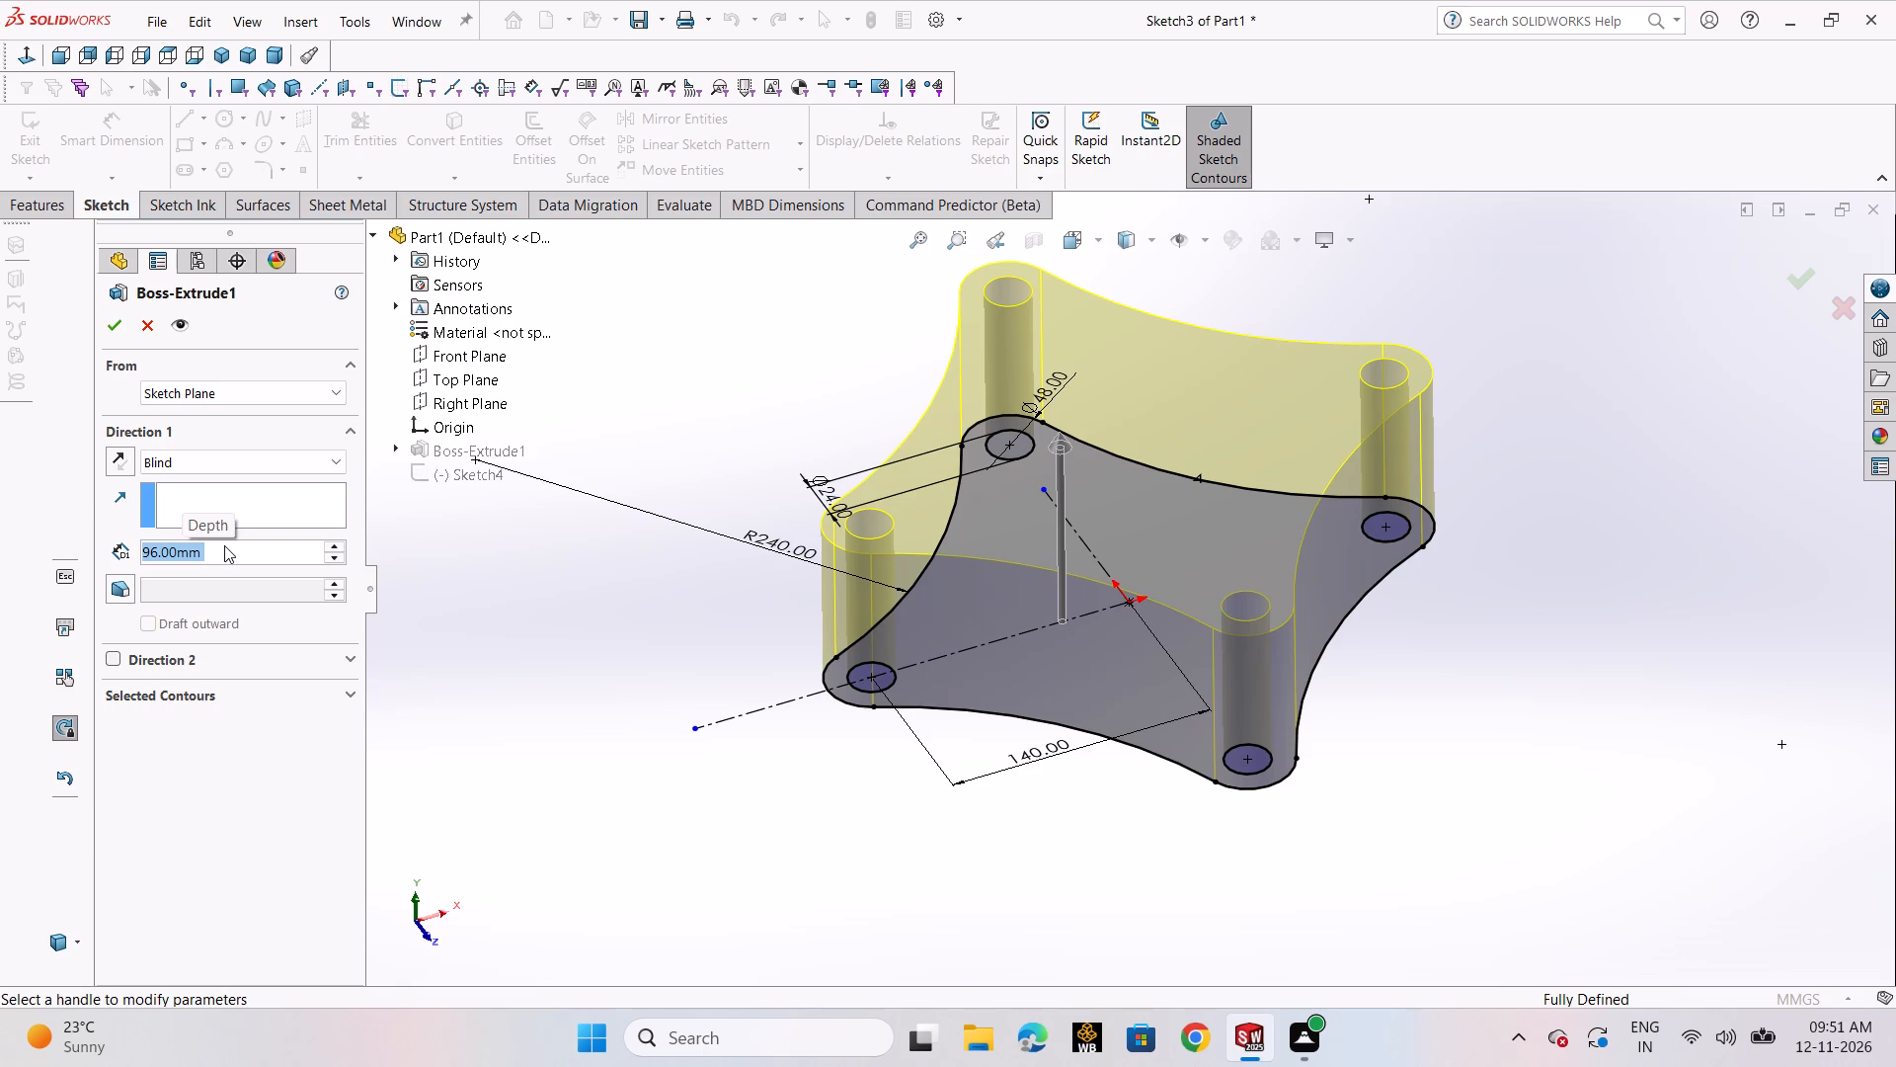
{"action": "left_click", "coordinate": [113, 322]}
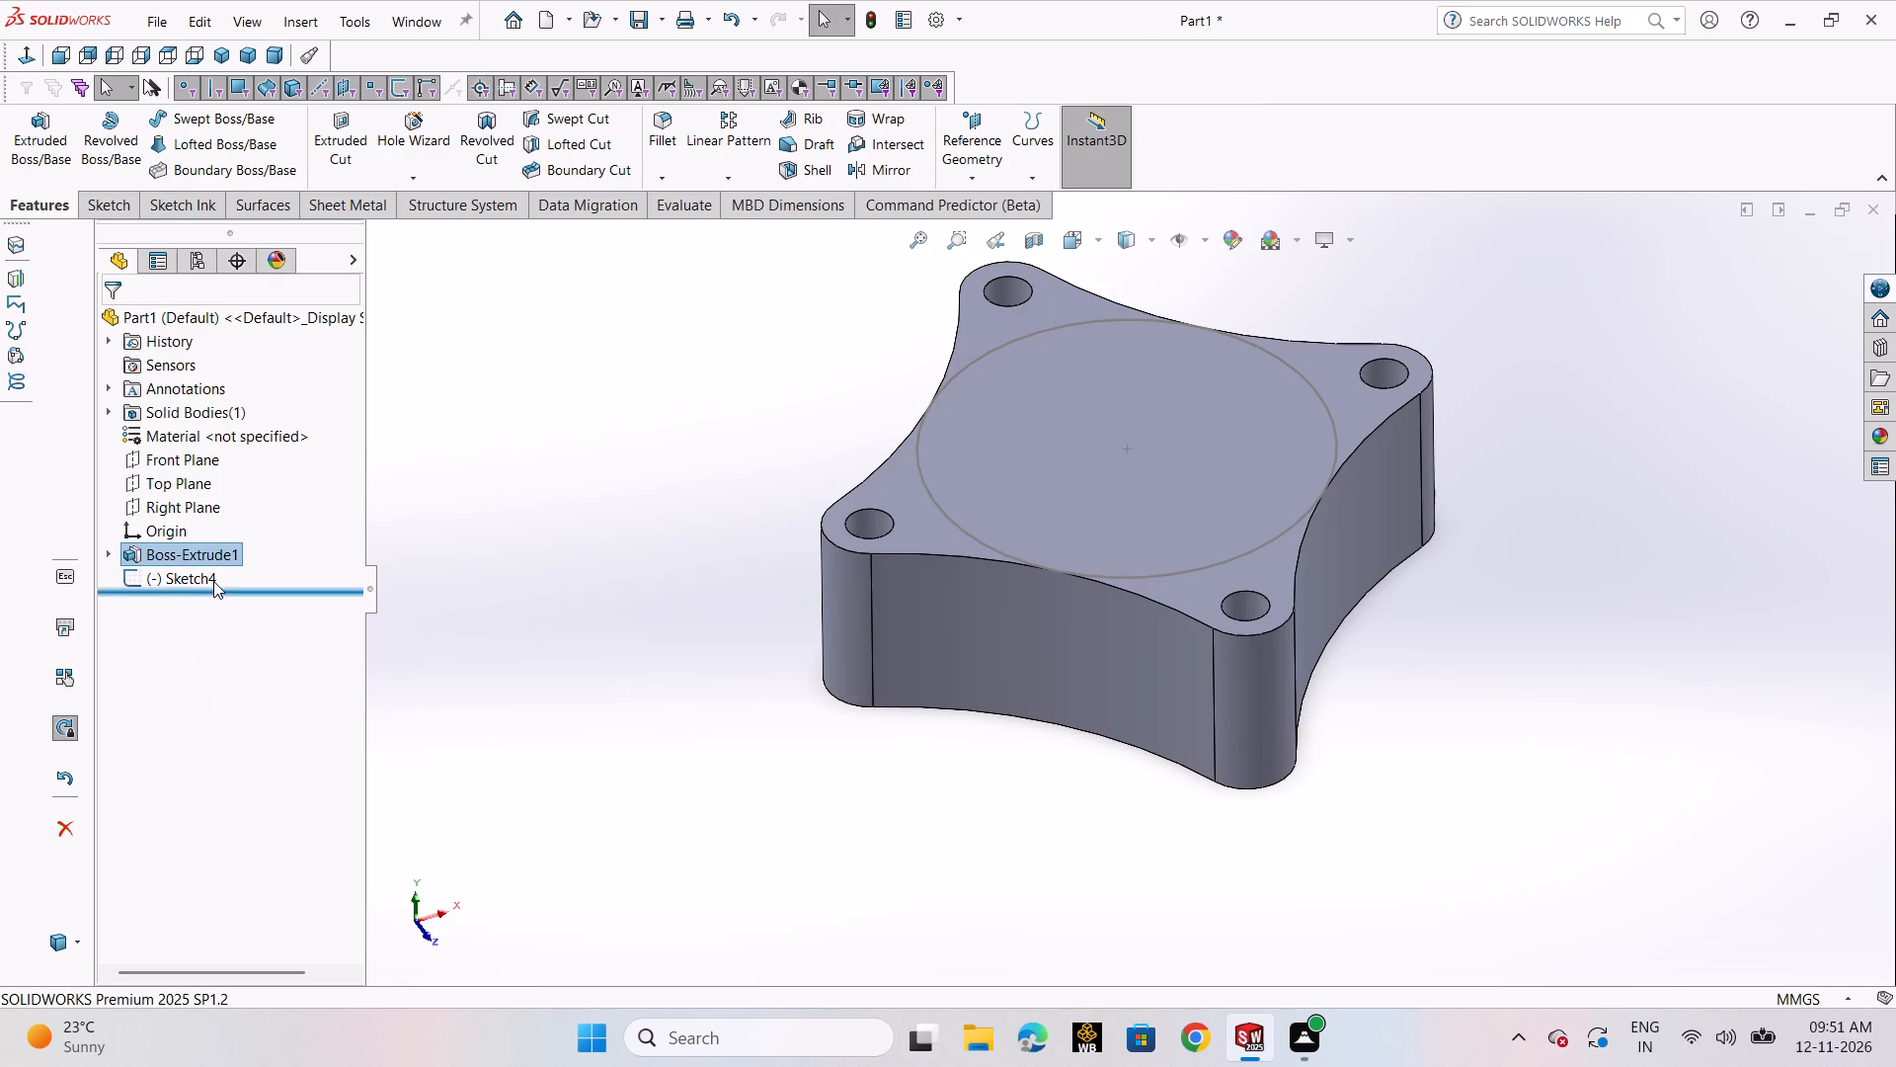
Set up a blind Extruded Cut from the central circle sketch with a depth of 16*6, giving 96 mm.
{"action": "left_click", "coordinate": [194, 576]}
{"action": "left_click", "coordinate": [359, 147]}
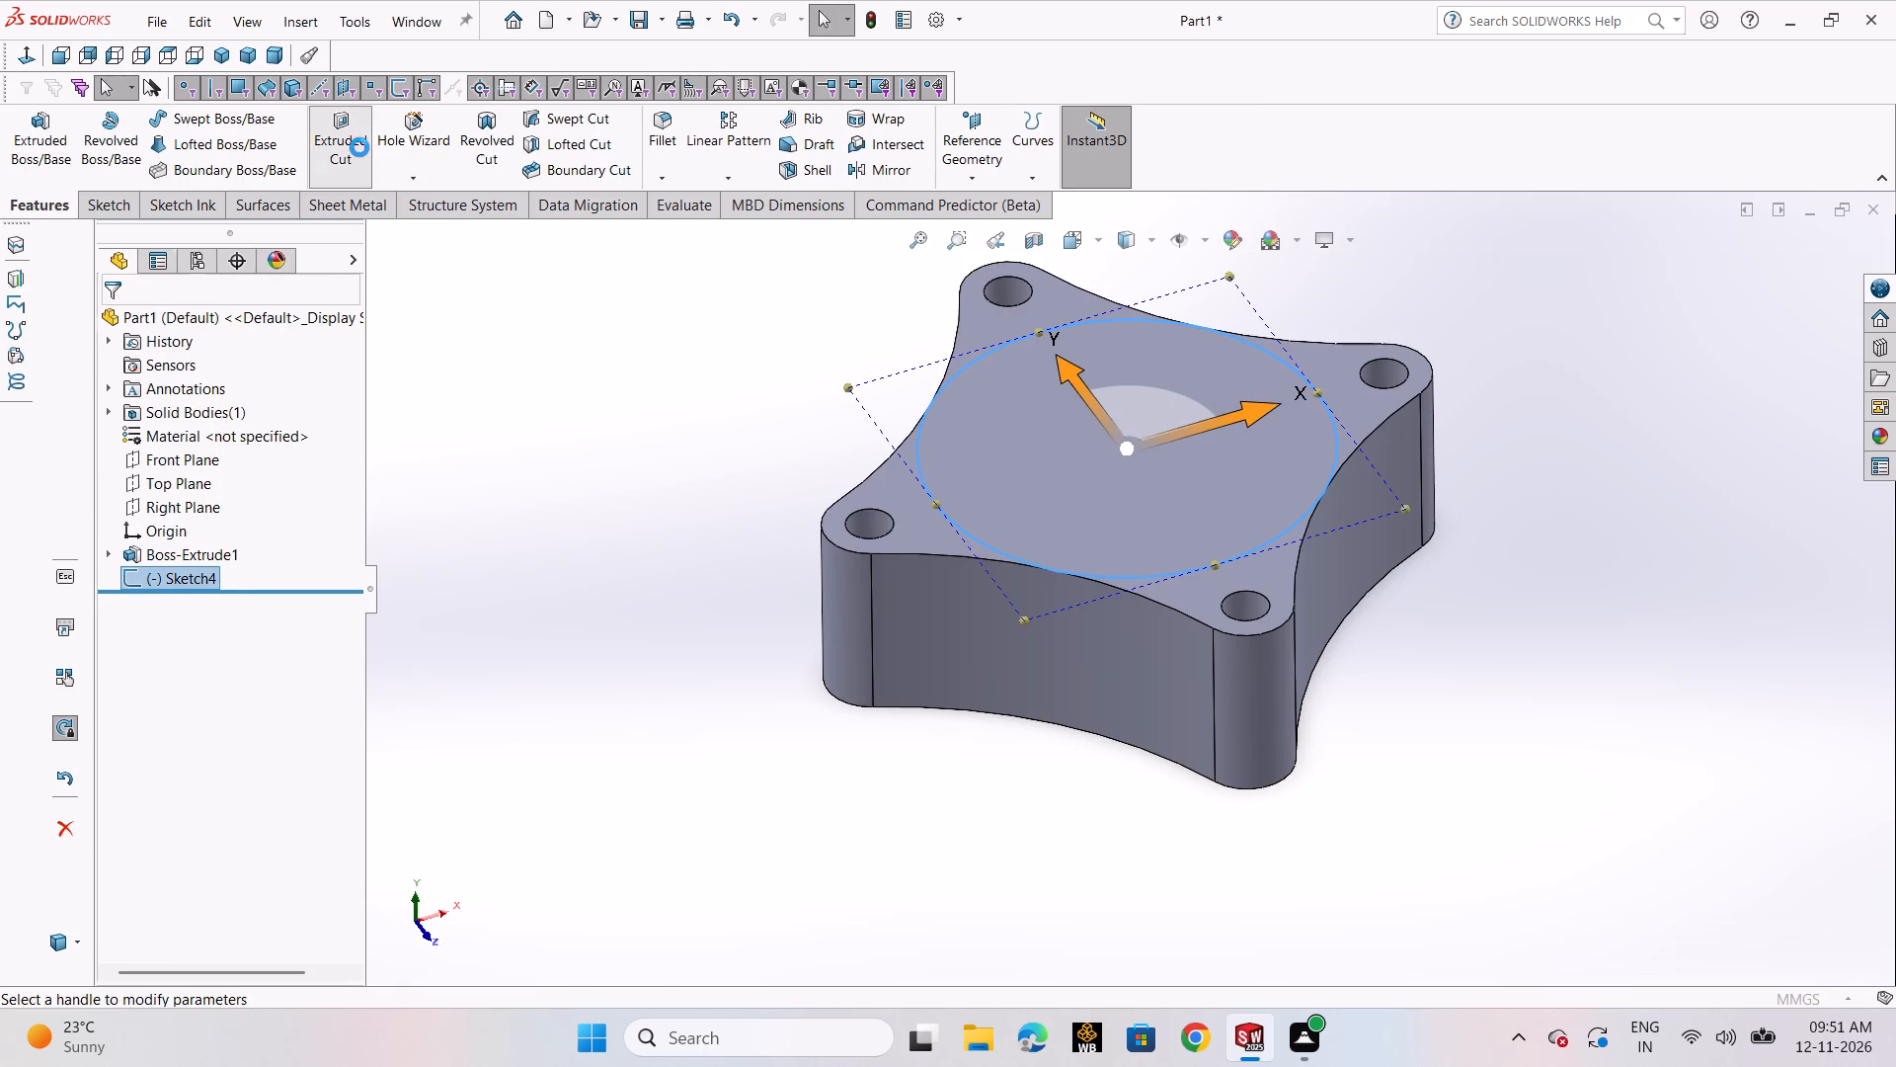
{"action": "left_click", "coordinate": [278, 551]}
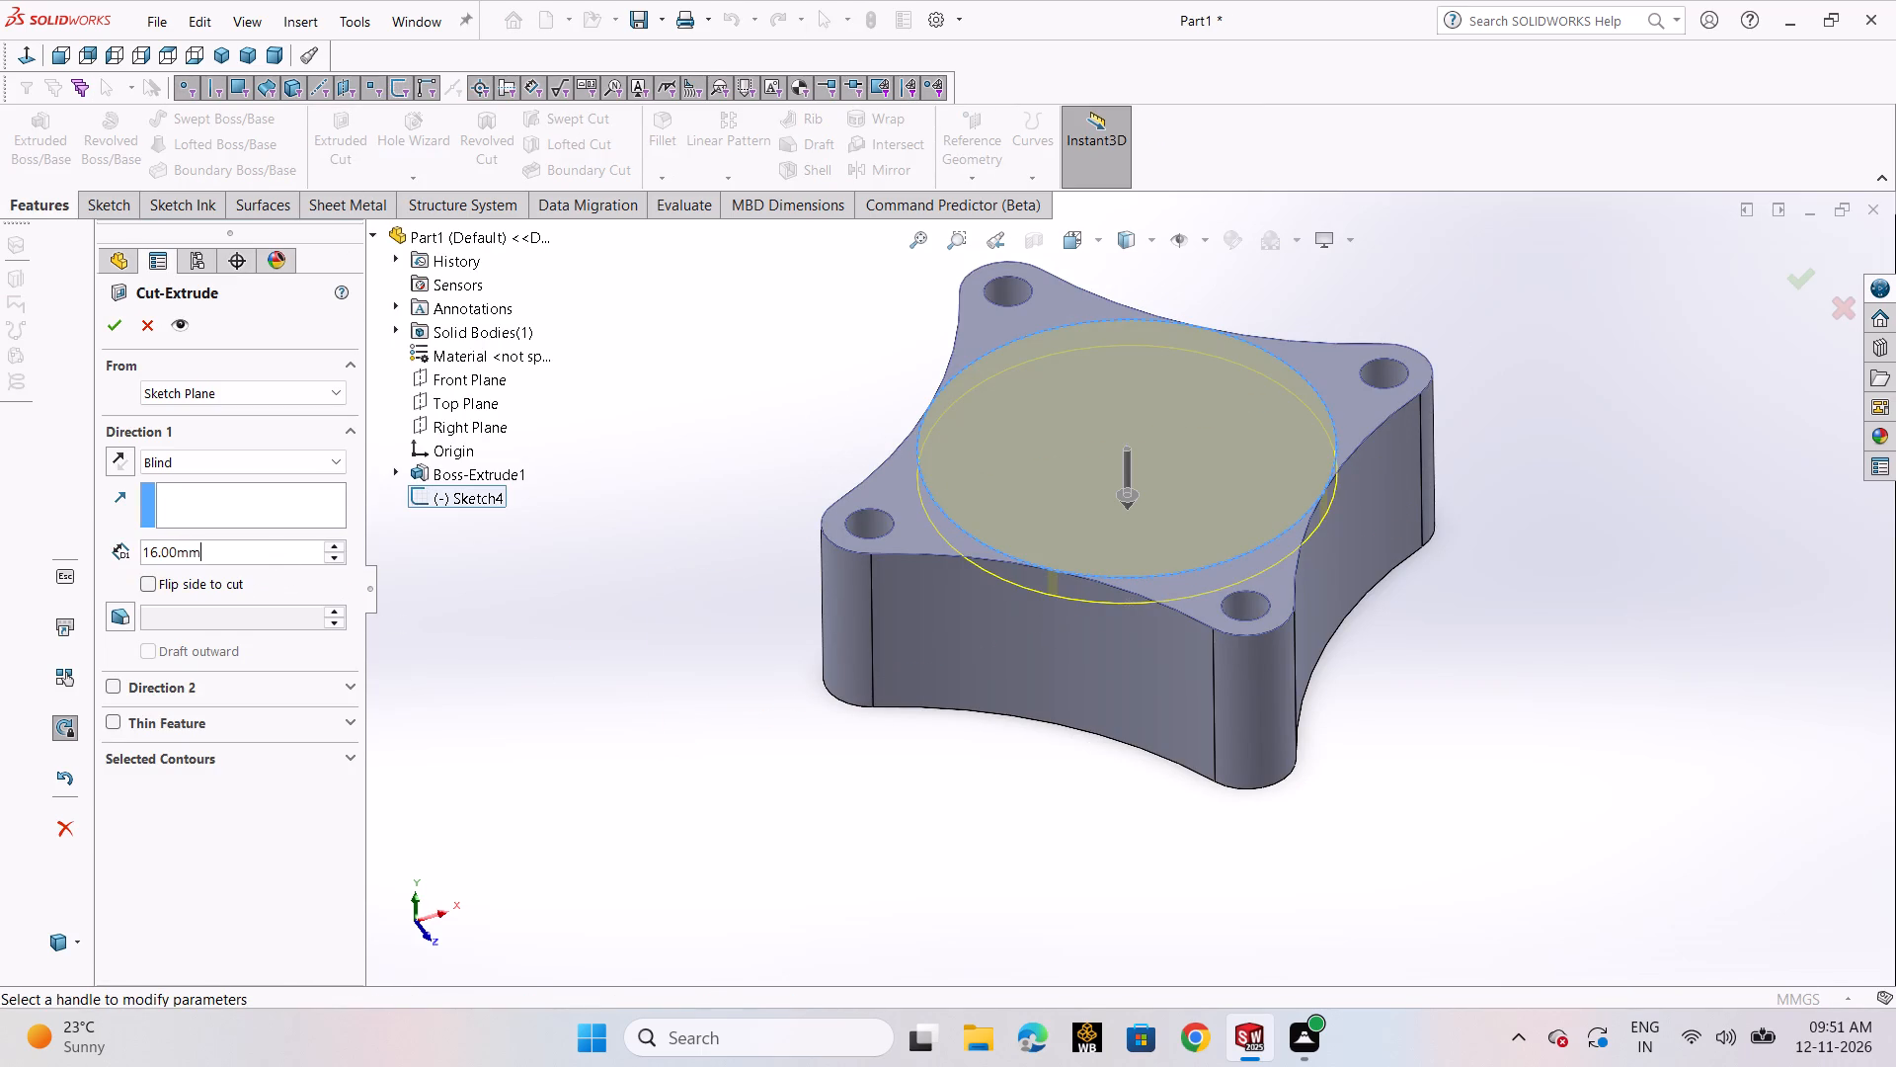
{"action": "key", "text": "BackSpace"}
{"action": "key", "text": "BackSpace"}
{"action": "key", "text": "BackSpace"}
{"action": "key", "text": "BackSpace"}
{"action": "key", "text": "BackSpace"}
{"action": "type", "text": "*6"}
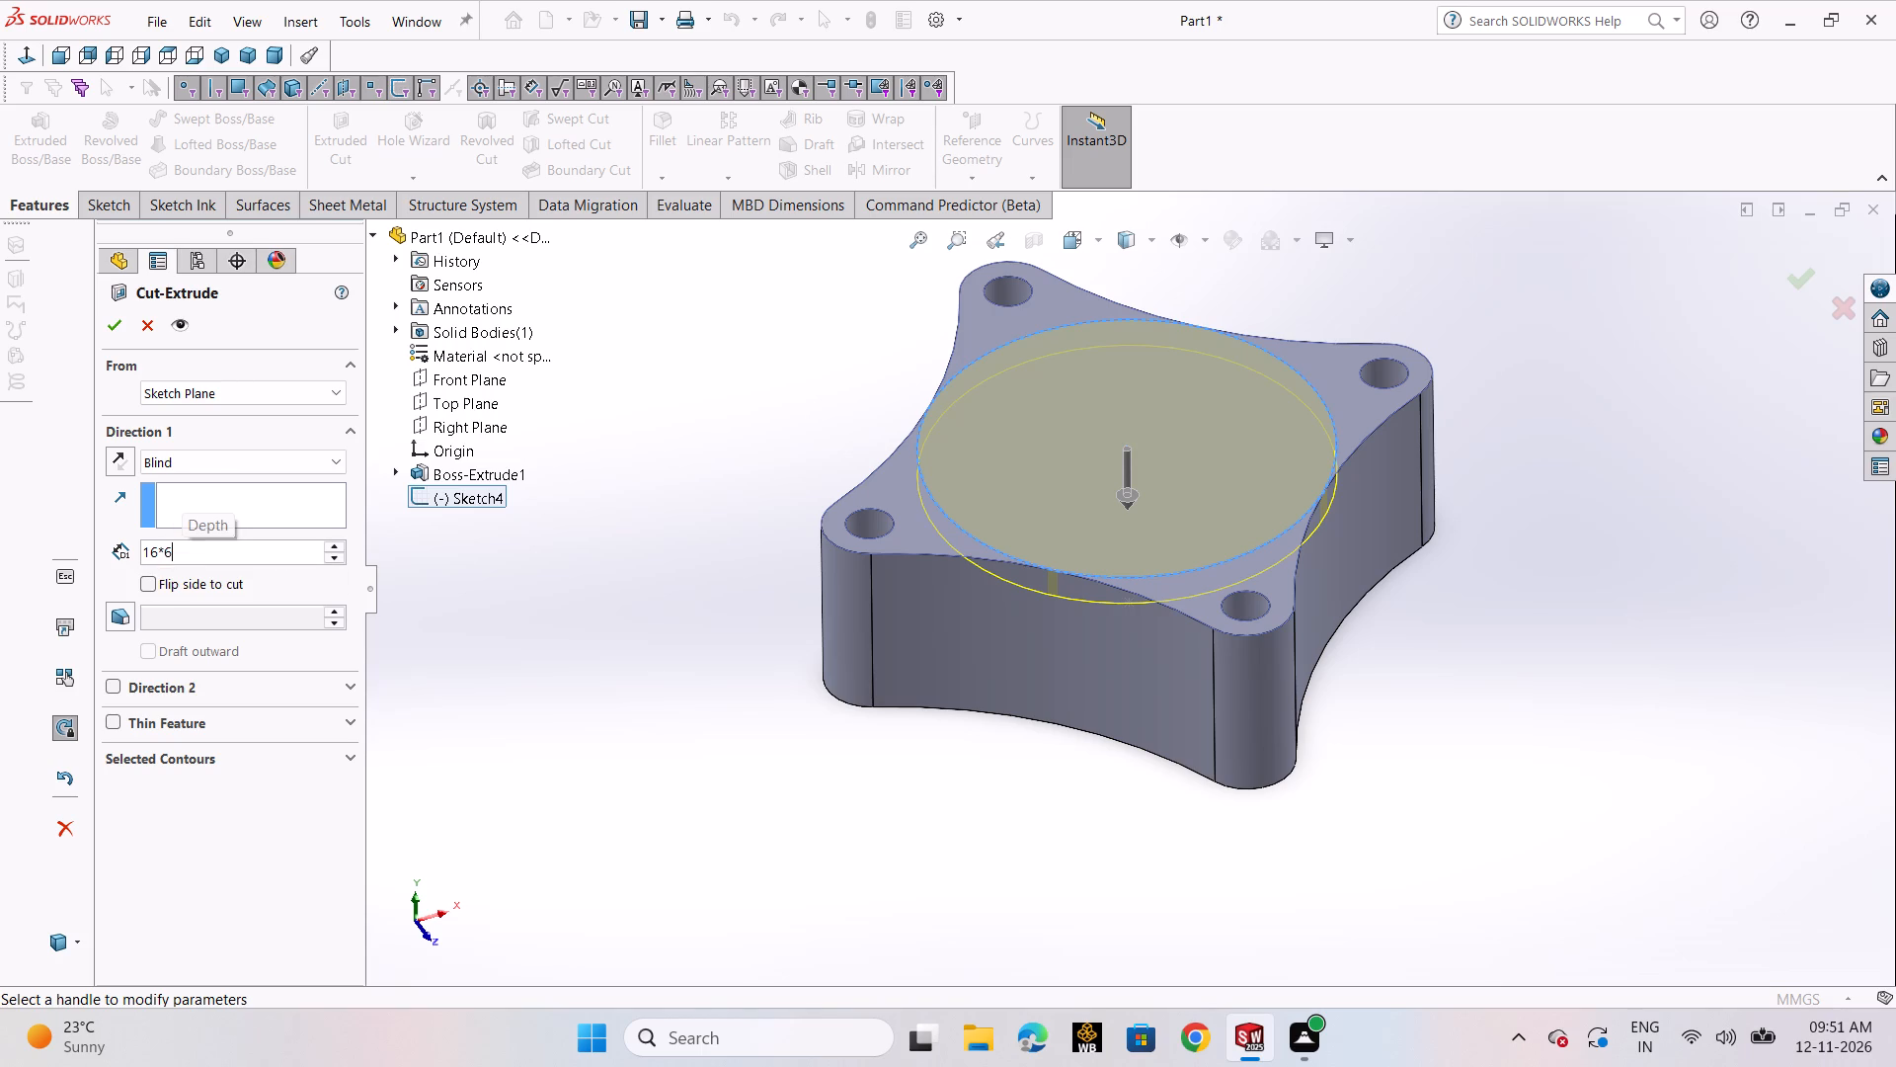
{"action": "key", "text": "Return"}
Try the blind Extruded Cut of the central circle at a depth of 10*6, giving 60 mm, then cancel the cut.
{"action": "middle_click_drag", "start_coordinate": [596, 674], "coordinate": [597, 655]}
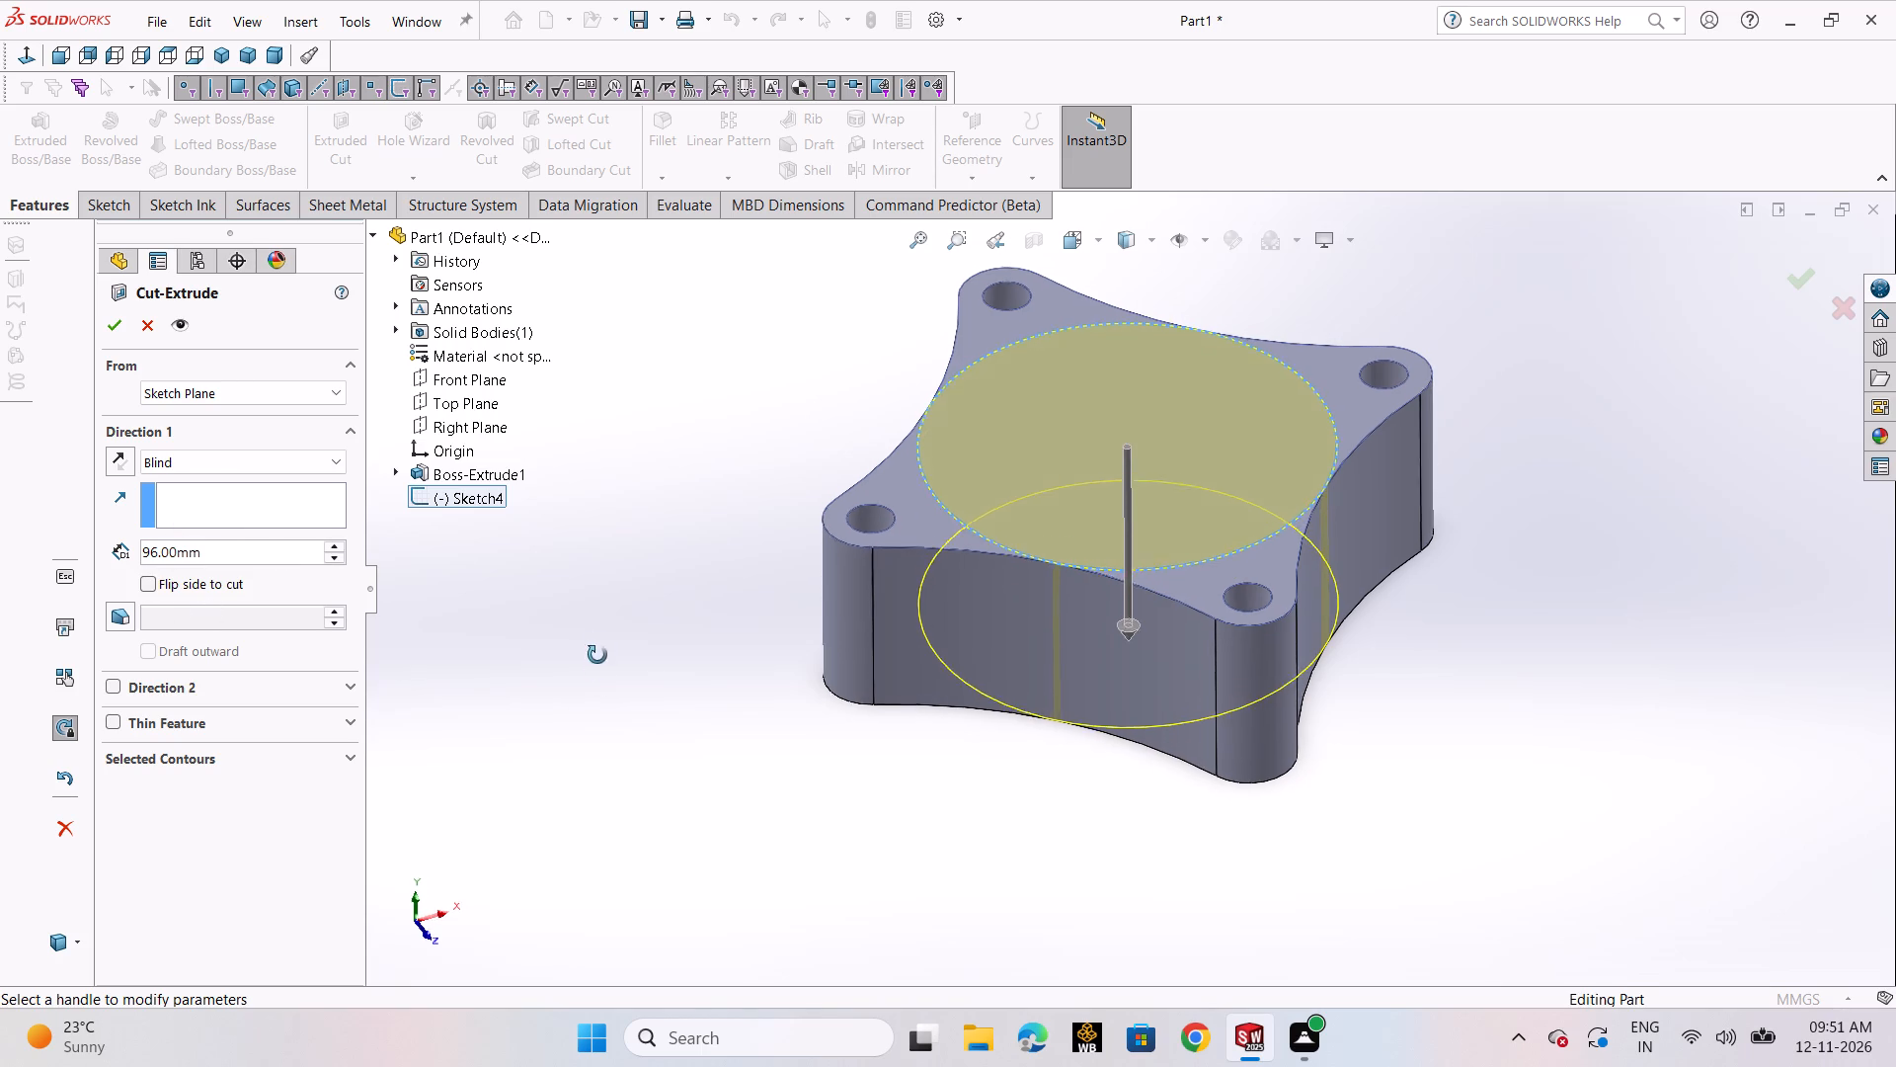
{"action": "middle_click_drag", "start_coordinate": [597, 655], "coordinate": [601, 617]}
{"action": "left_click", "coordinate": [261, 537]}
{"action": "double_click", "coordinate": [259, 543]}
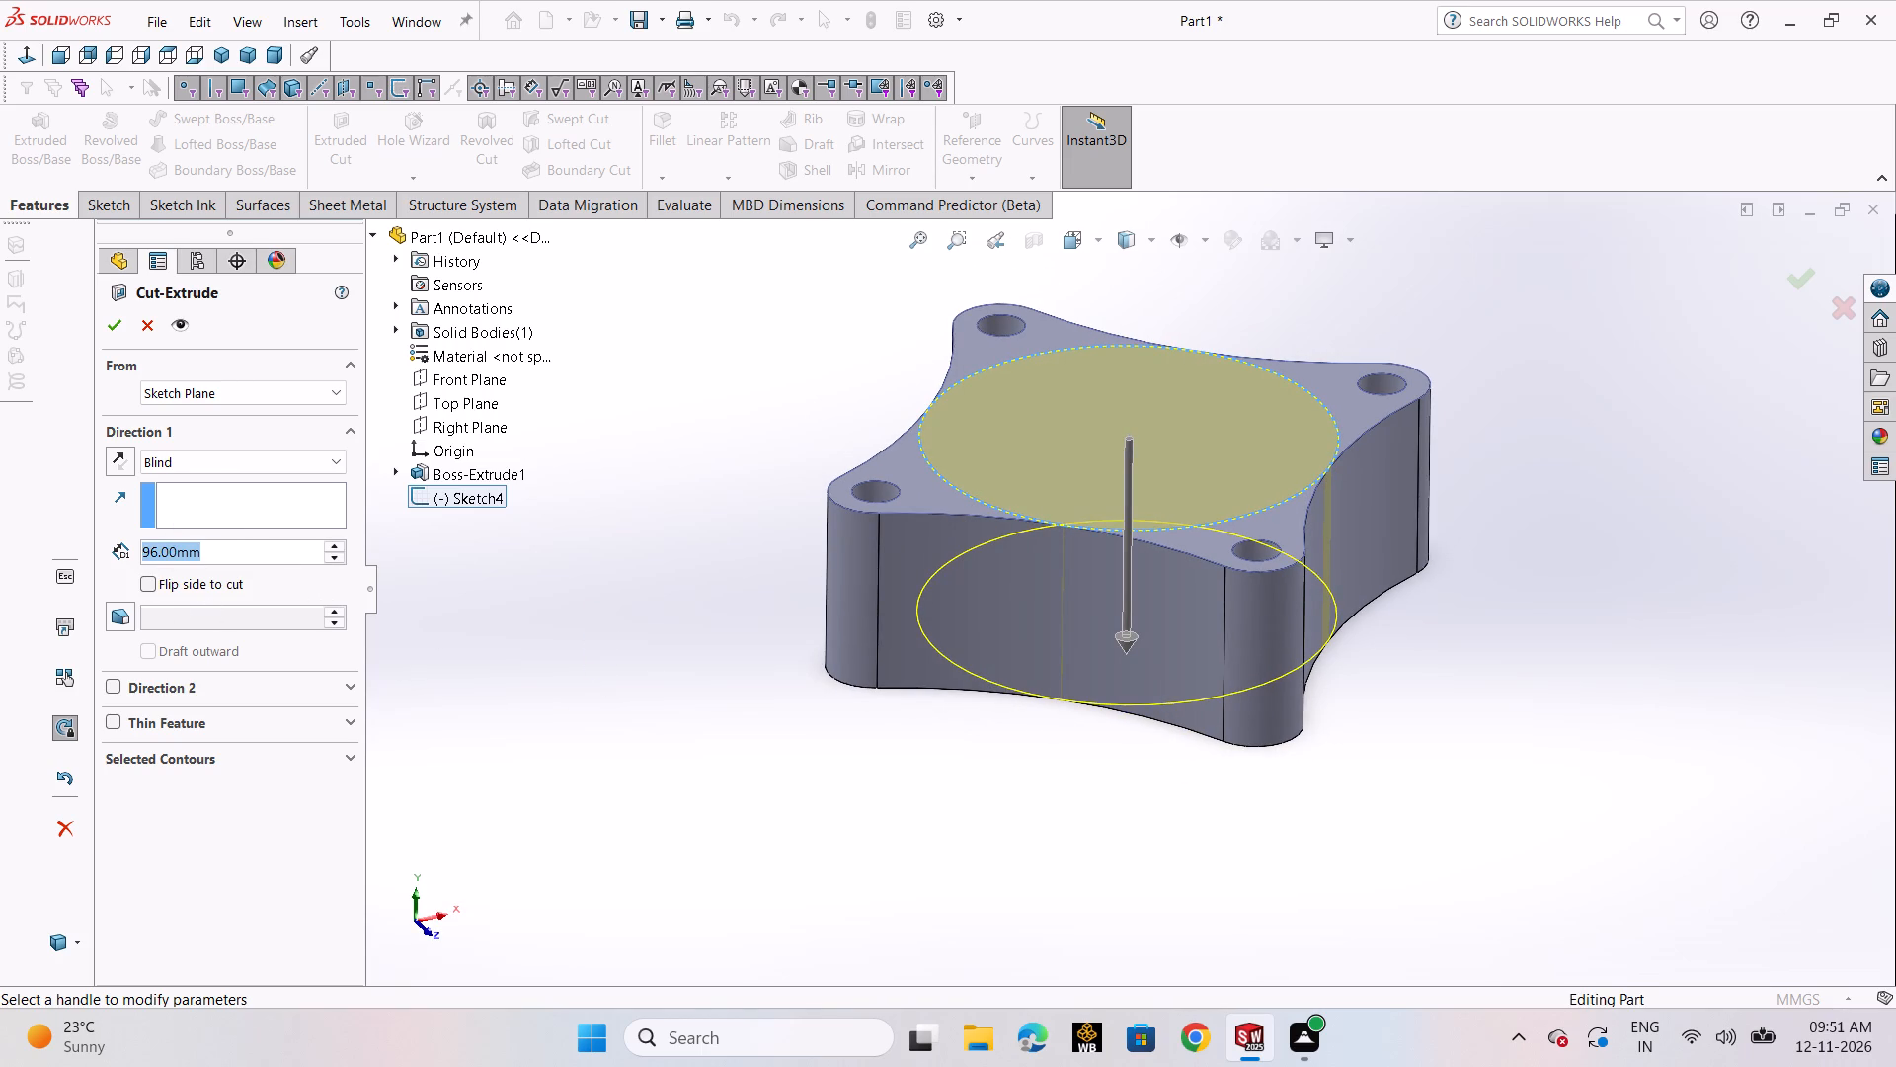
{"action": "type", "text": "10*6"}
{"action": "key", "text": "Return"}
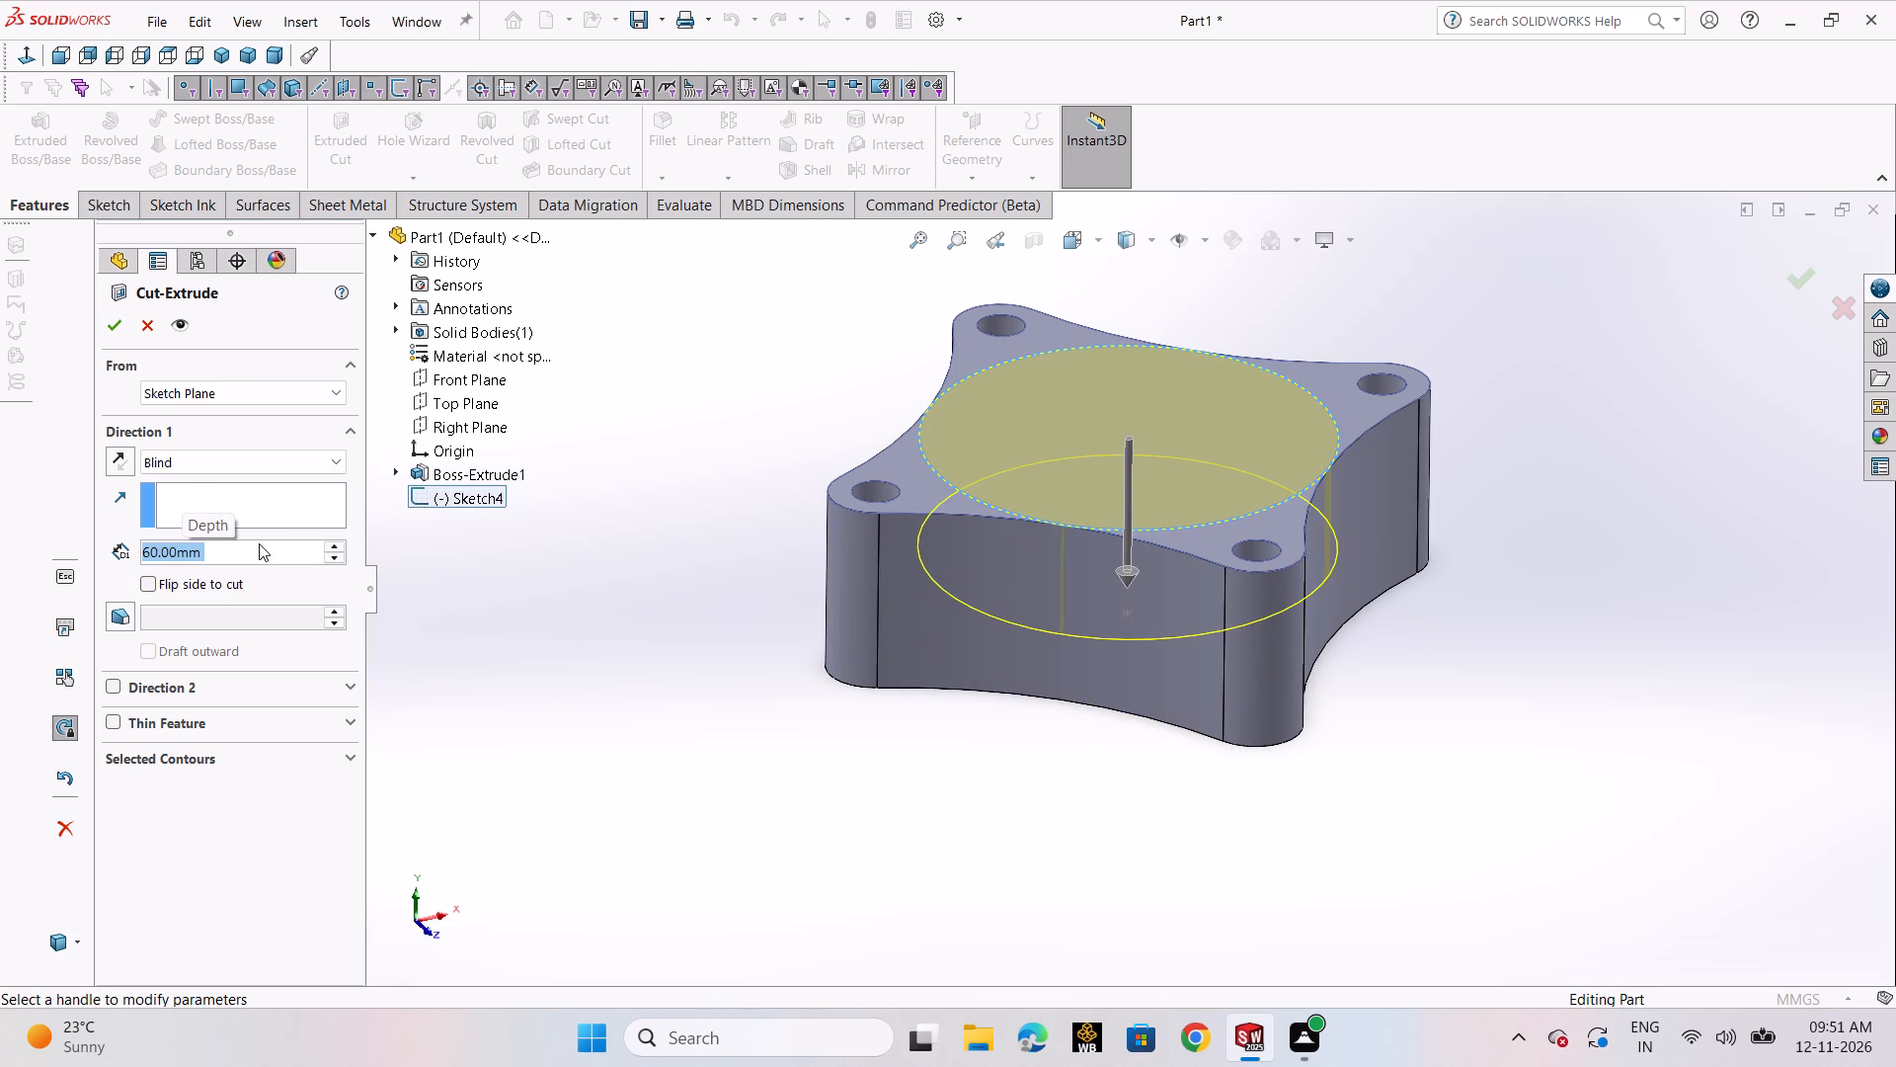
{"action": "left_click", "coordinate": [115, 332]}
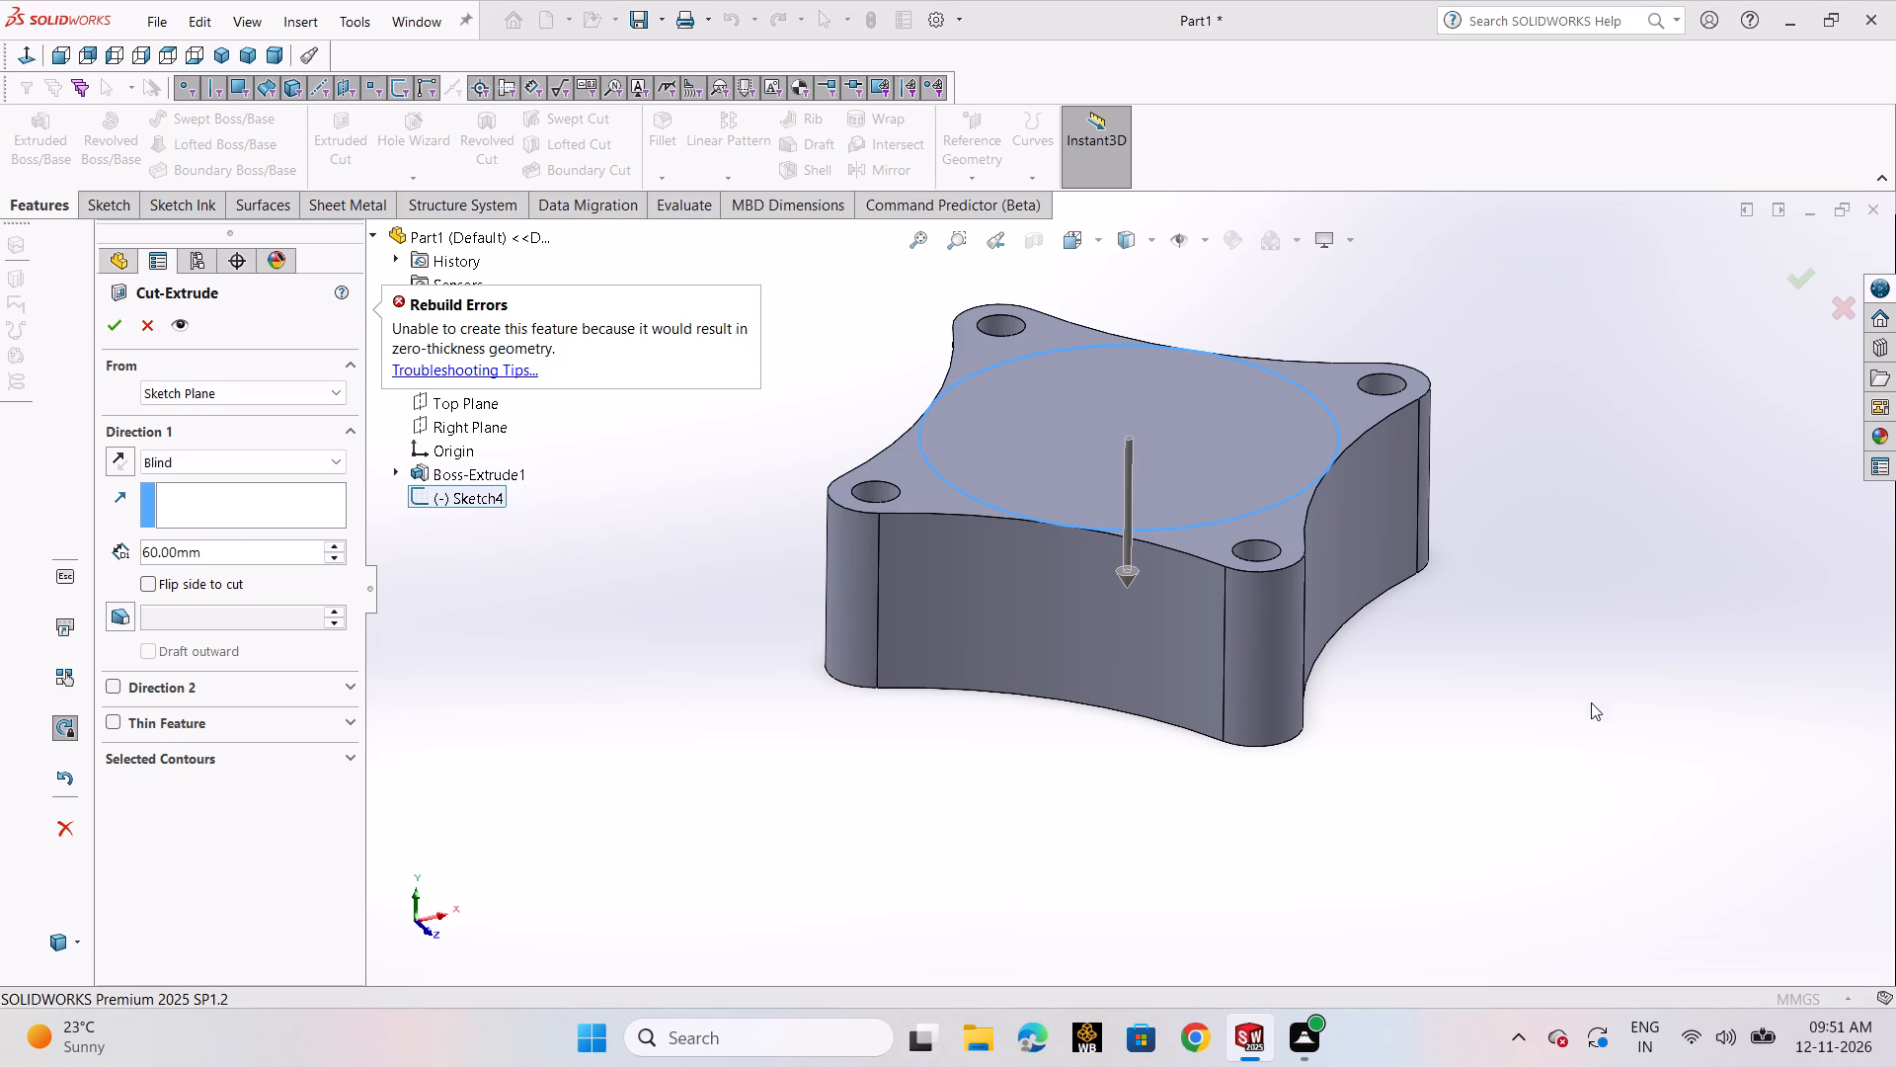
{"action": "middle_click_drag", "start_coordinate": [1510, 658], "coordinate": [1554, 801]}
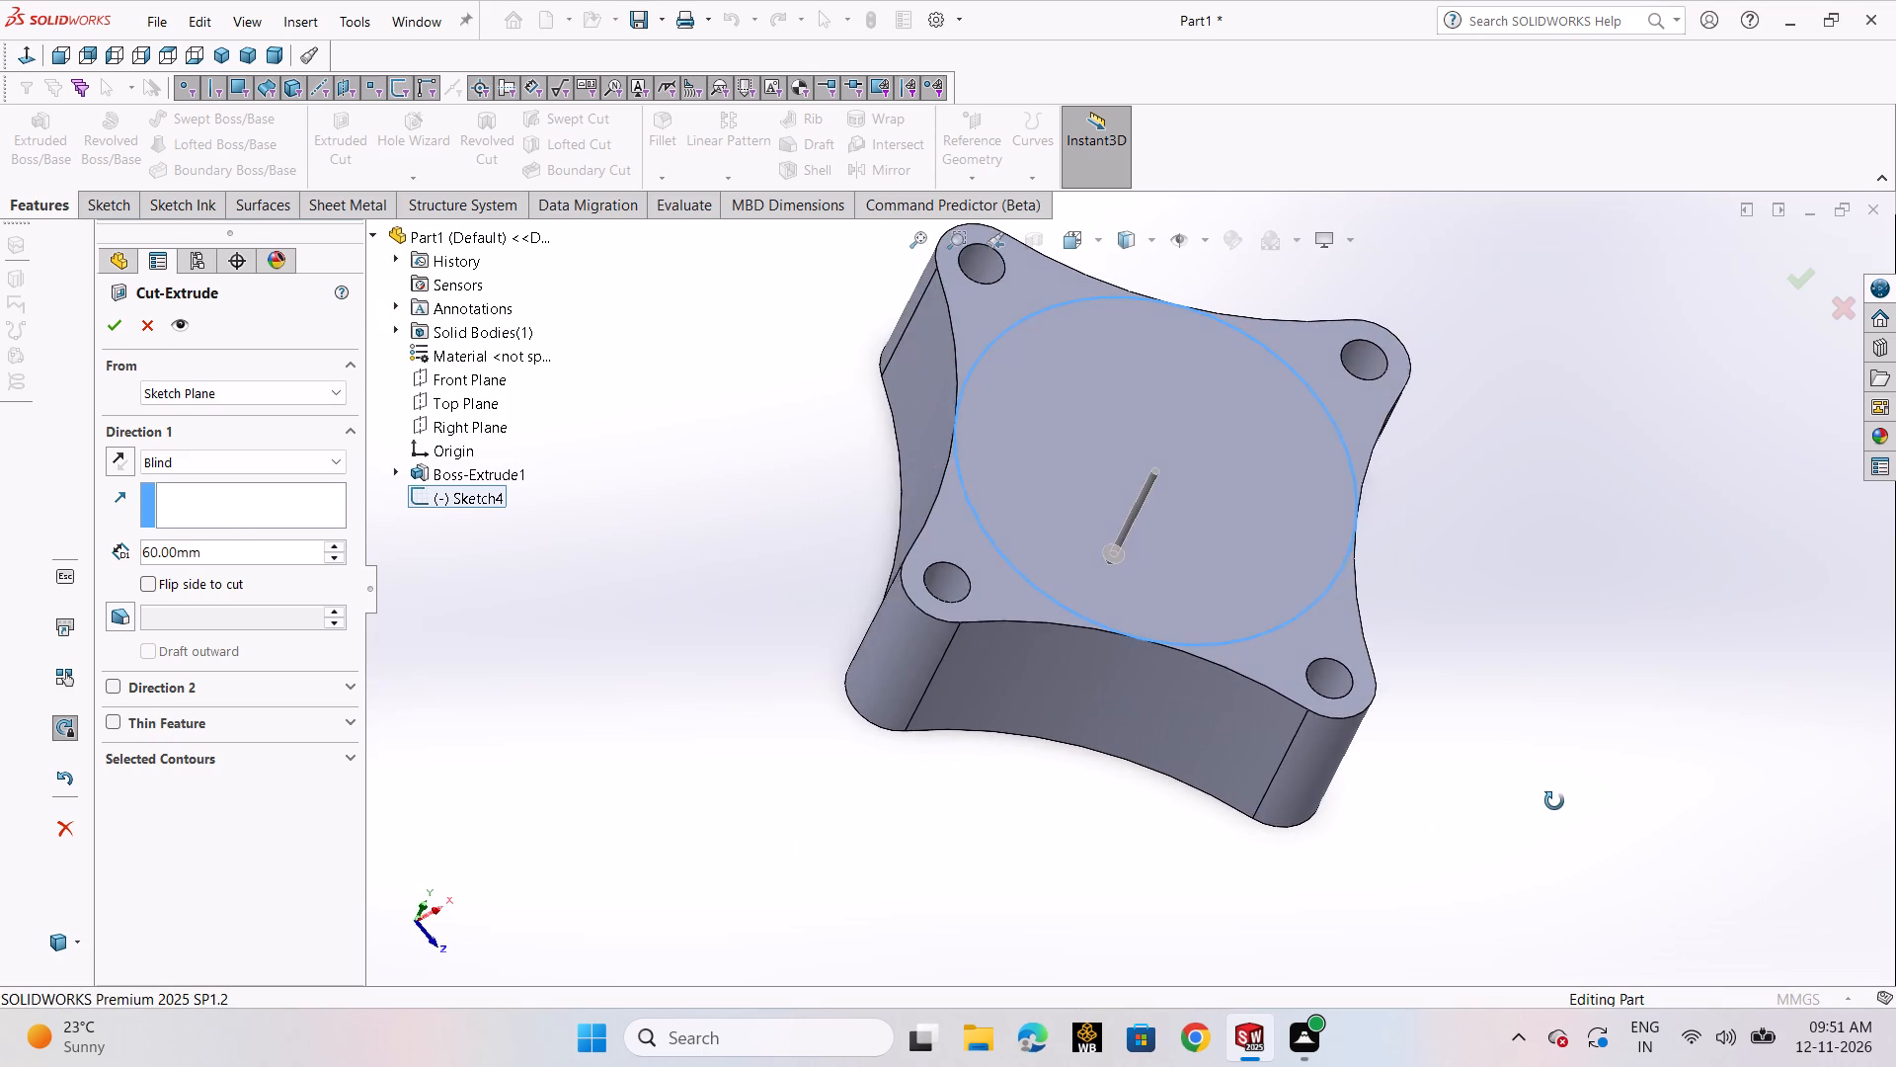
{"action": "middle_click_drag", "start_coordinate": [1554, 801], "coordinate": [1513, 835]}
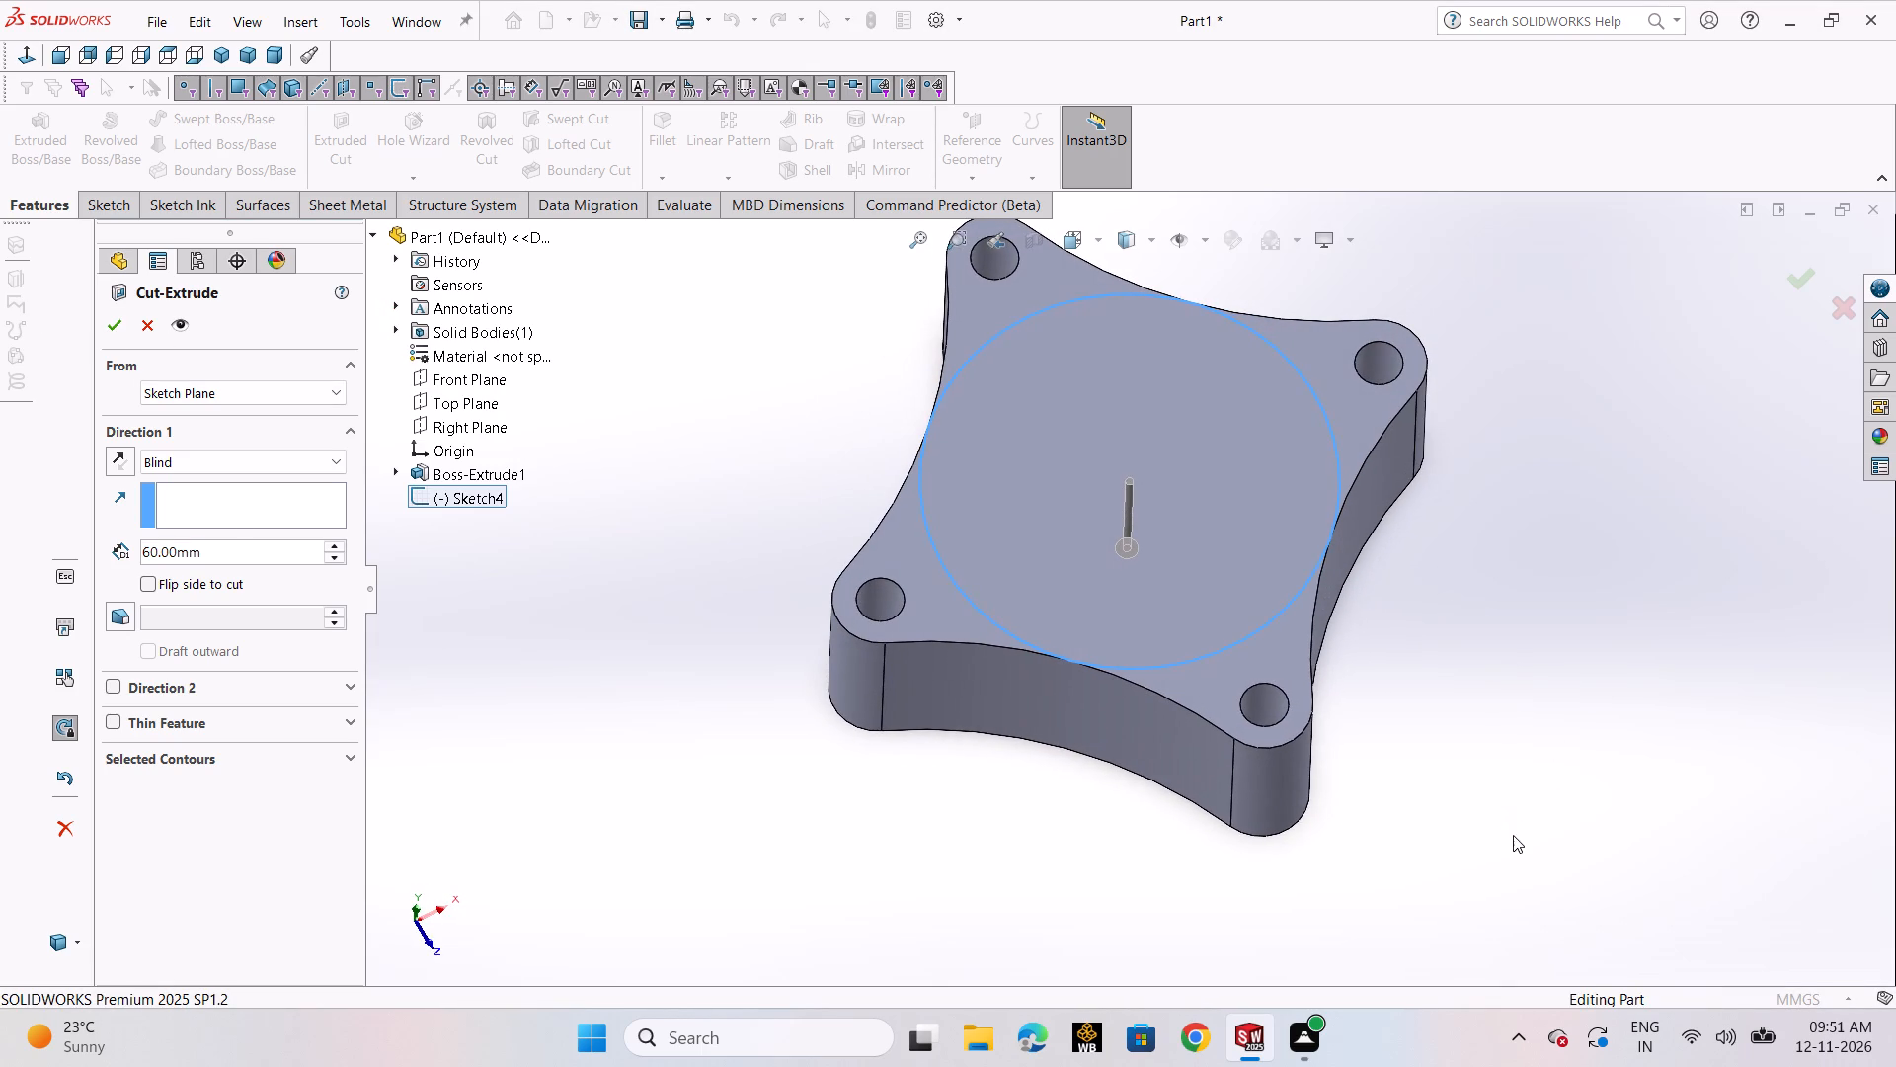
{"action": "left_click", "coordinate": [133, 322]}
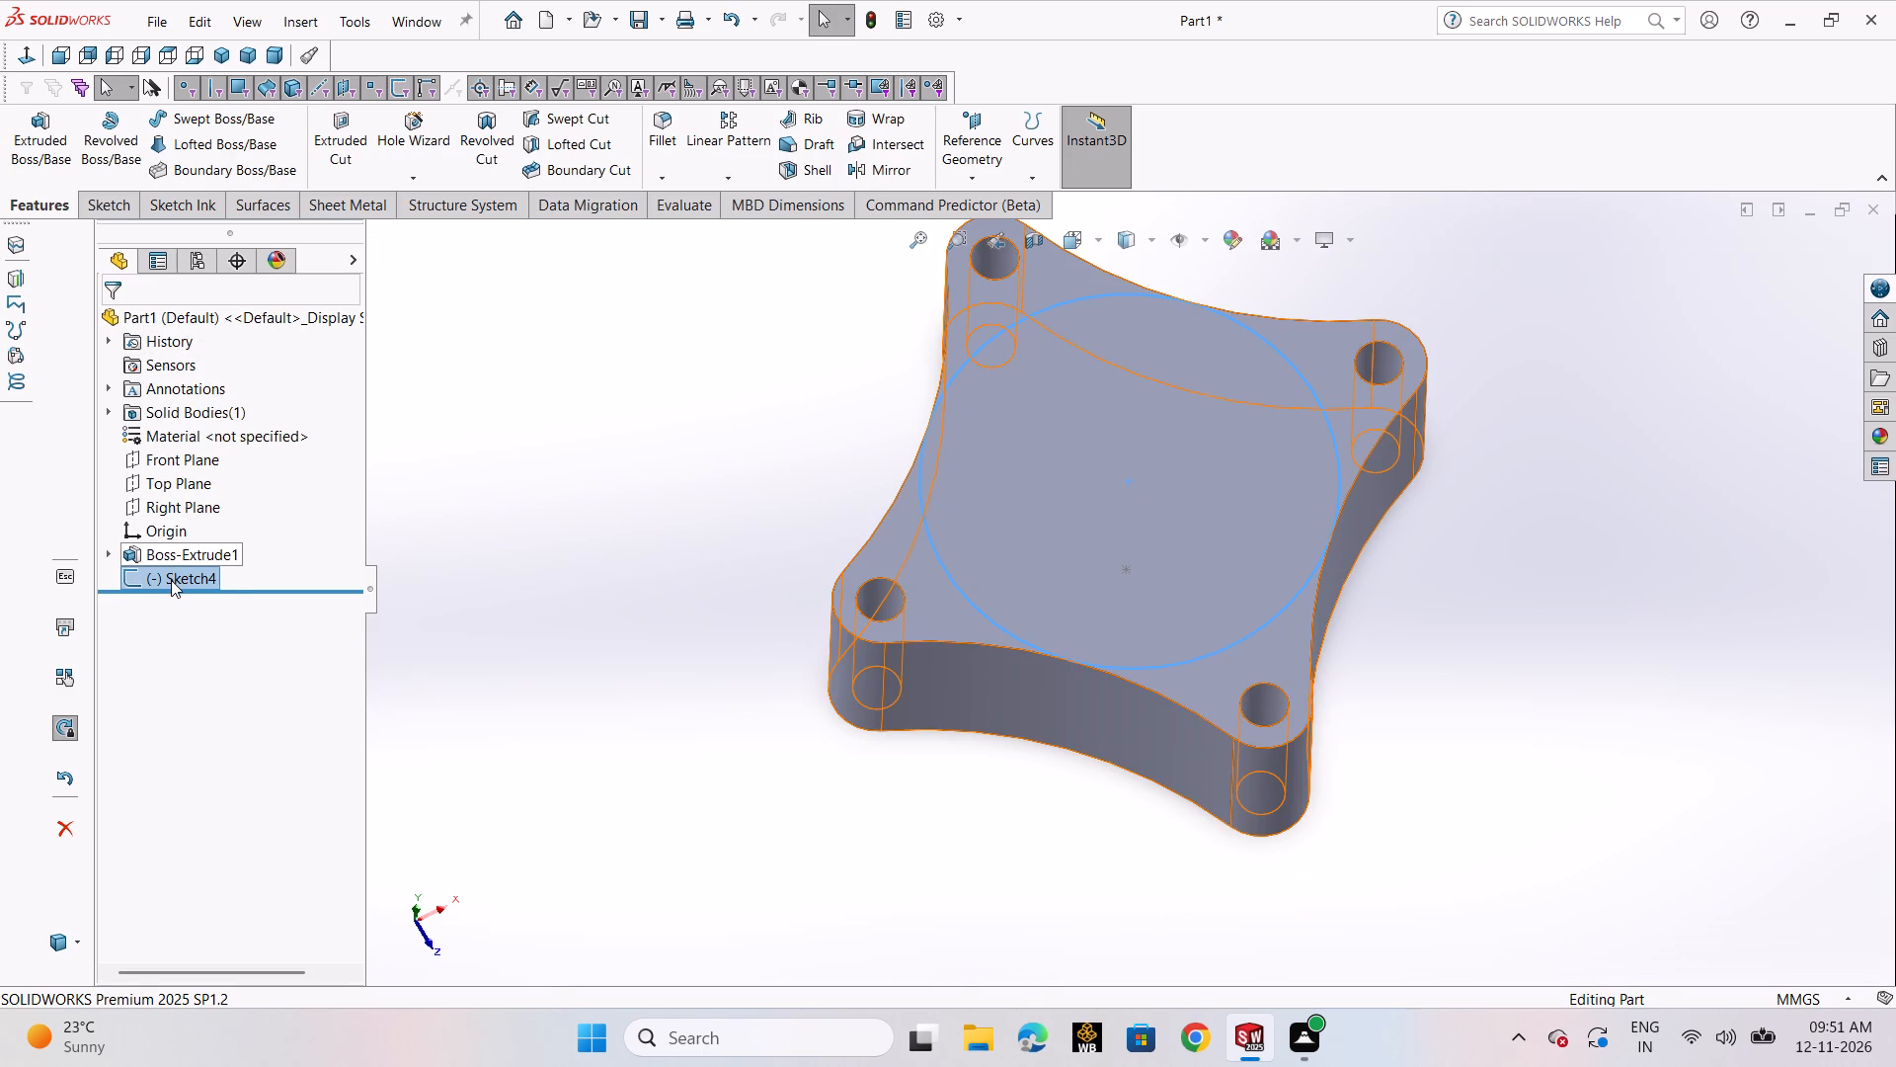
Reopen the central circle sketch, dimension the circle's diameter at 207 mm with Smart Dimension, and exit the sketch.
{"action": "left_click", "coordinate": [234, 580]}
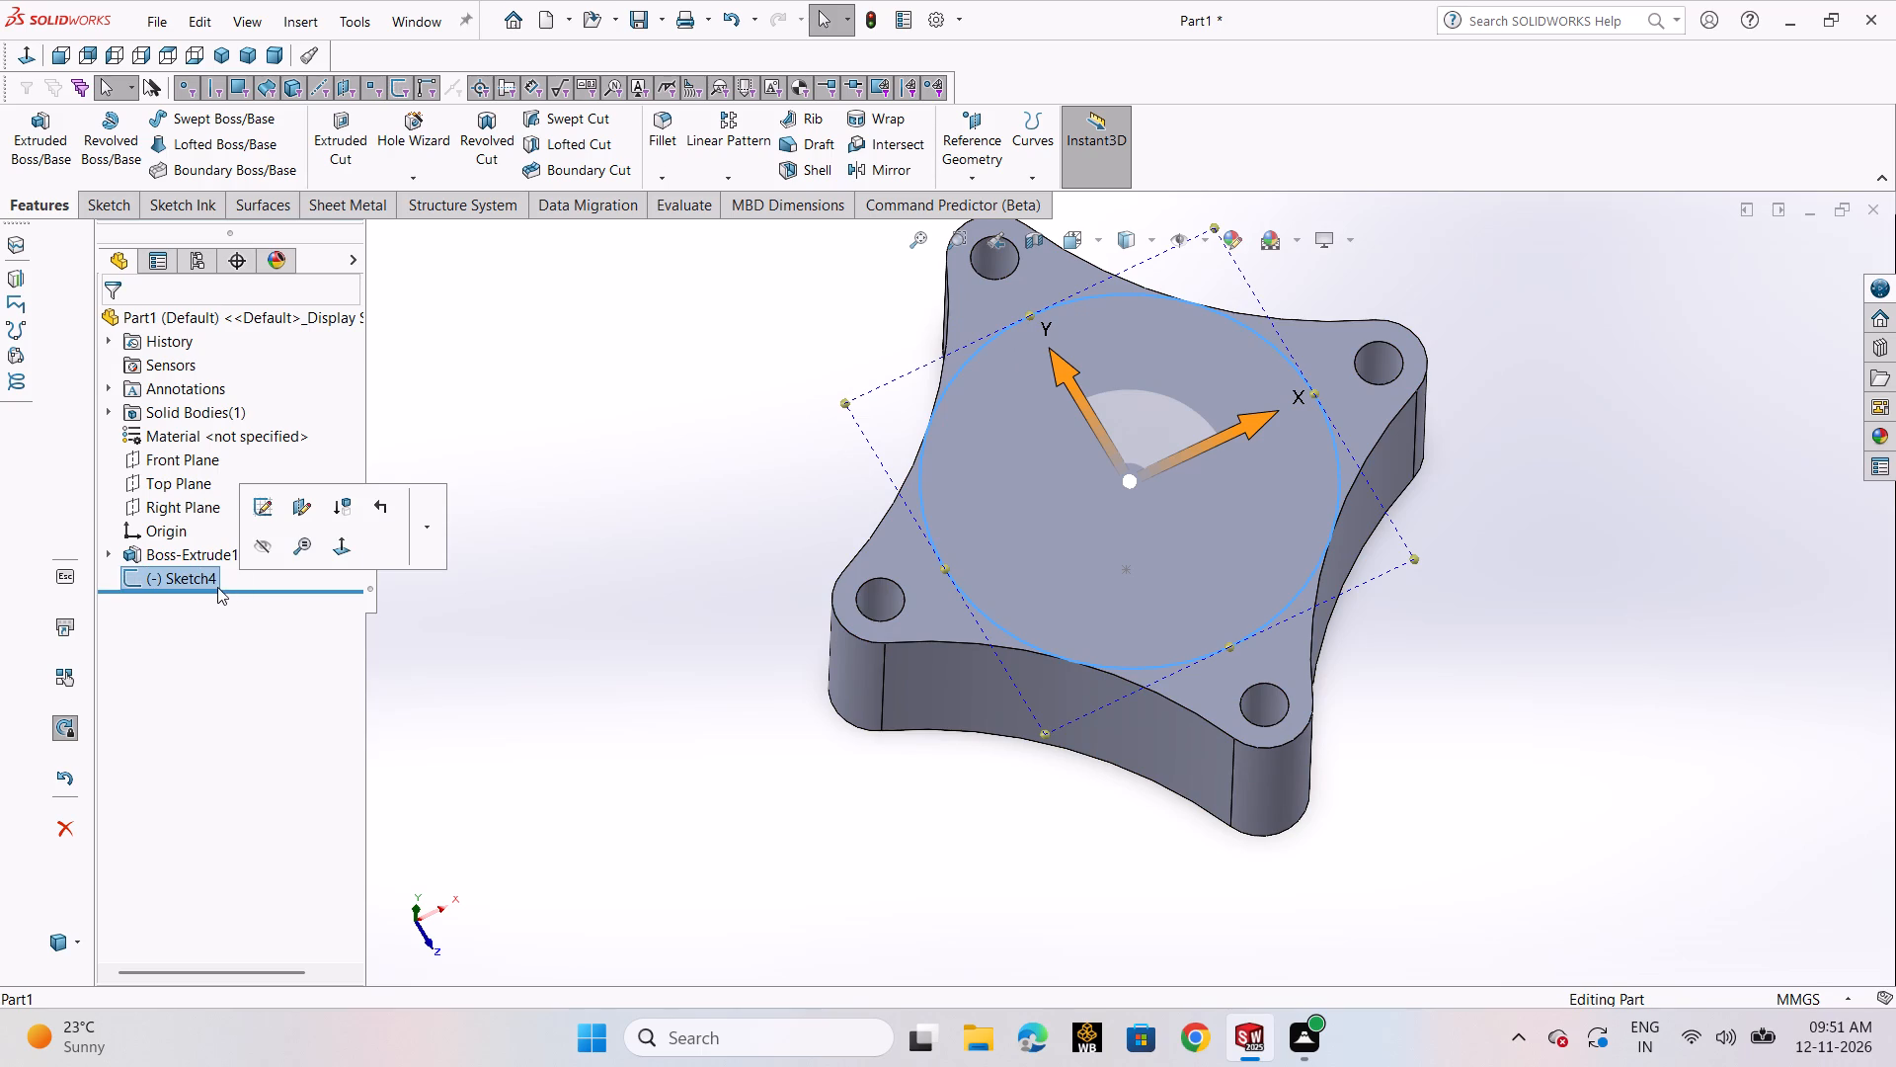
{"action": "left_click", "coordinate": [254, 520]}
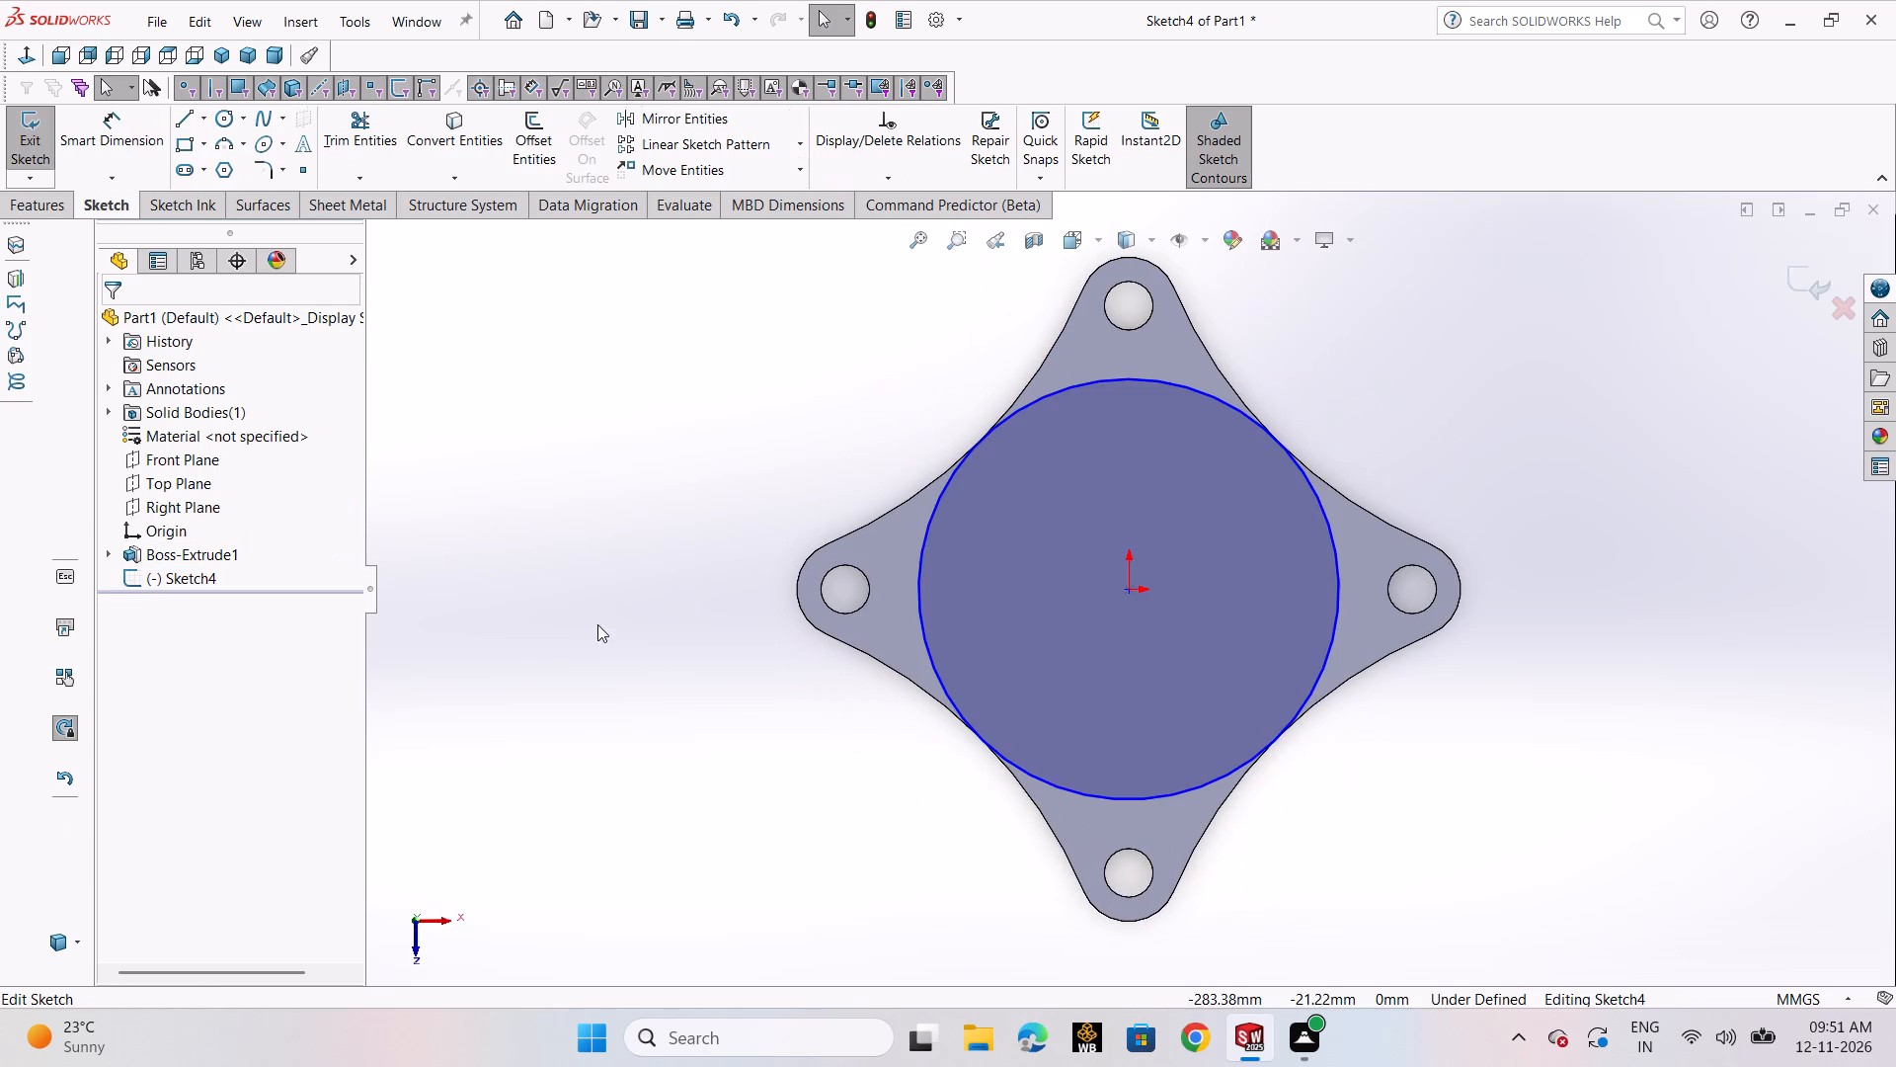
{"action": "left_click", "coordinate": [120, 170]}
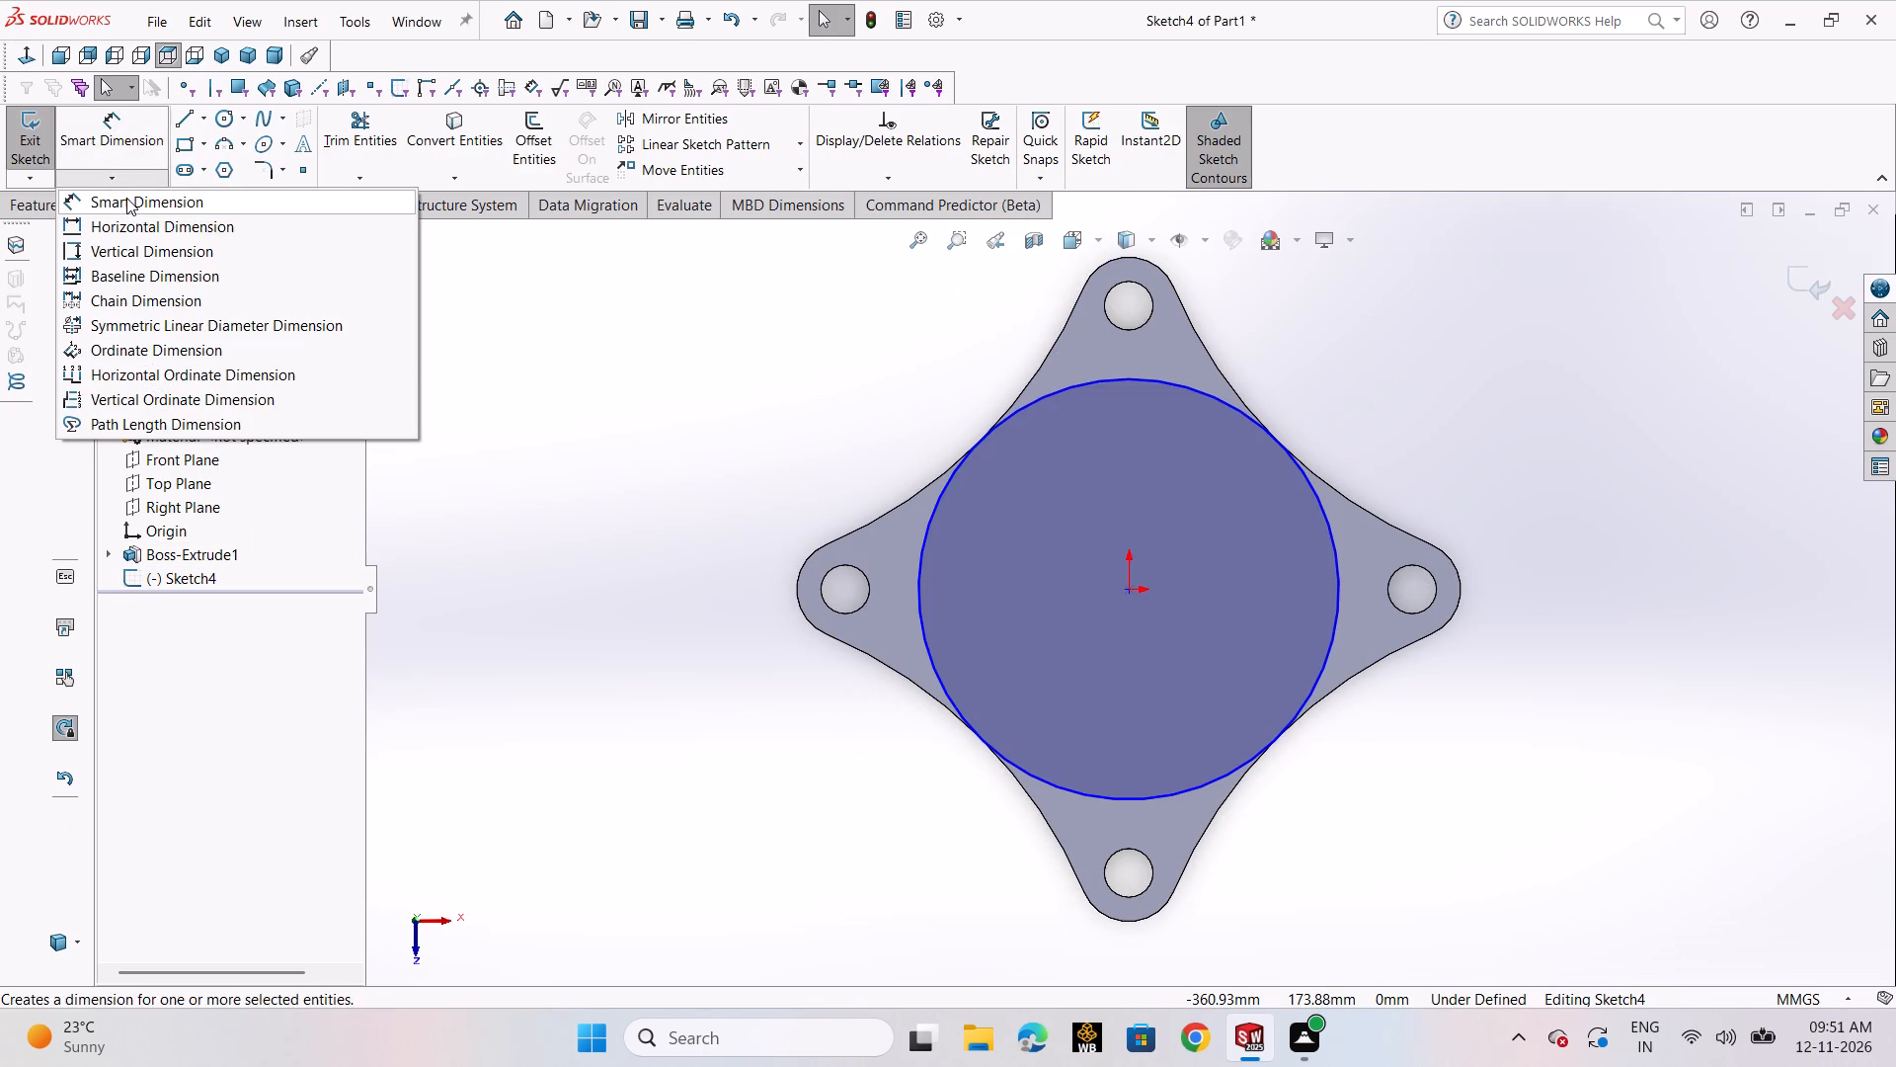
{"action": "left_click", "coordinate": [126, 198]}
{"action": "left_click", "coordinate": [923, 575]}
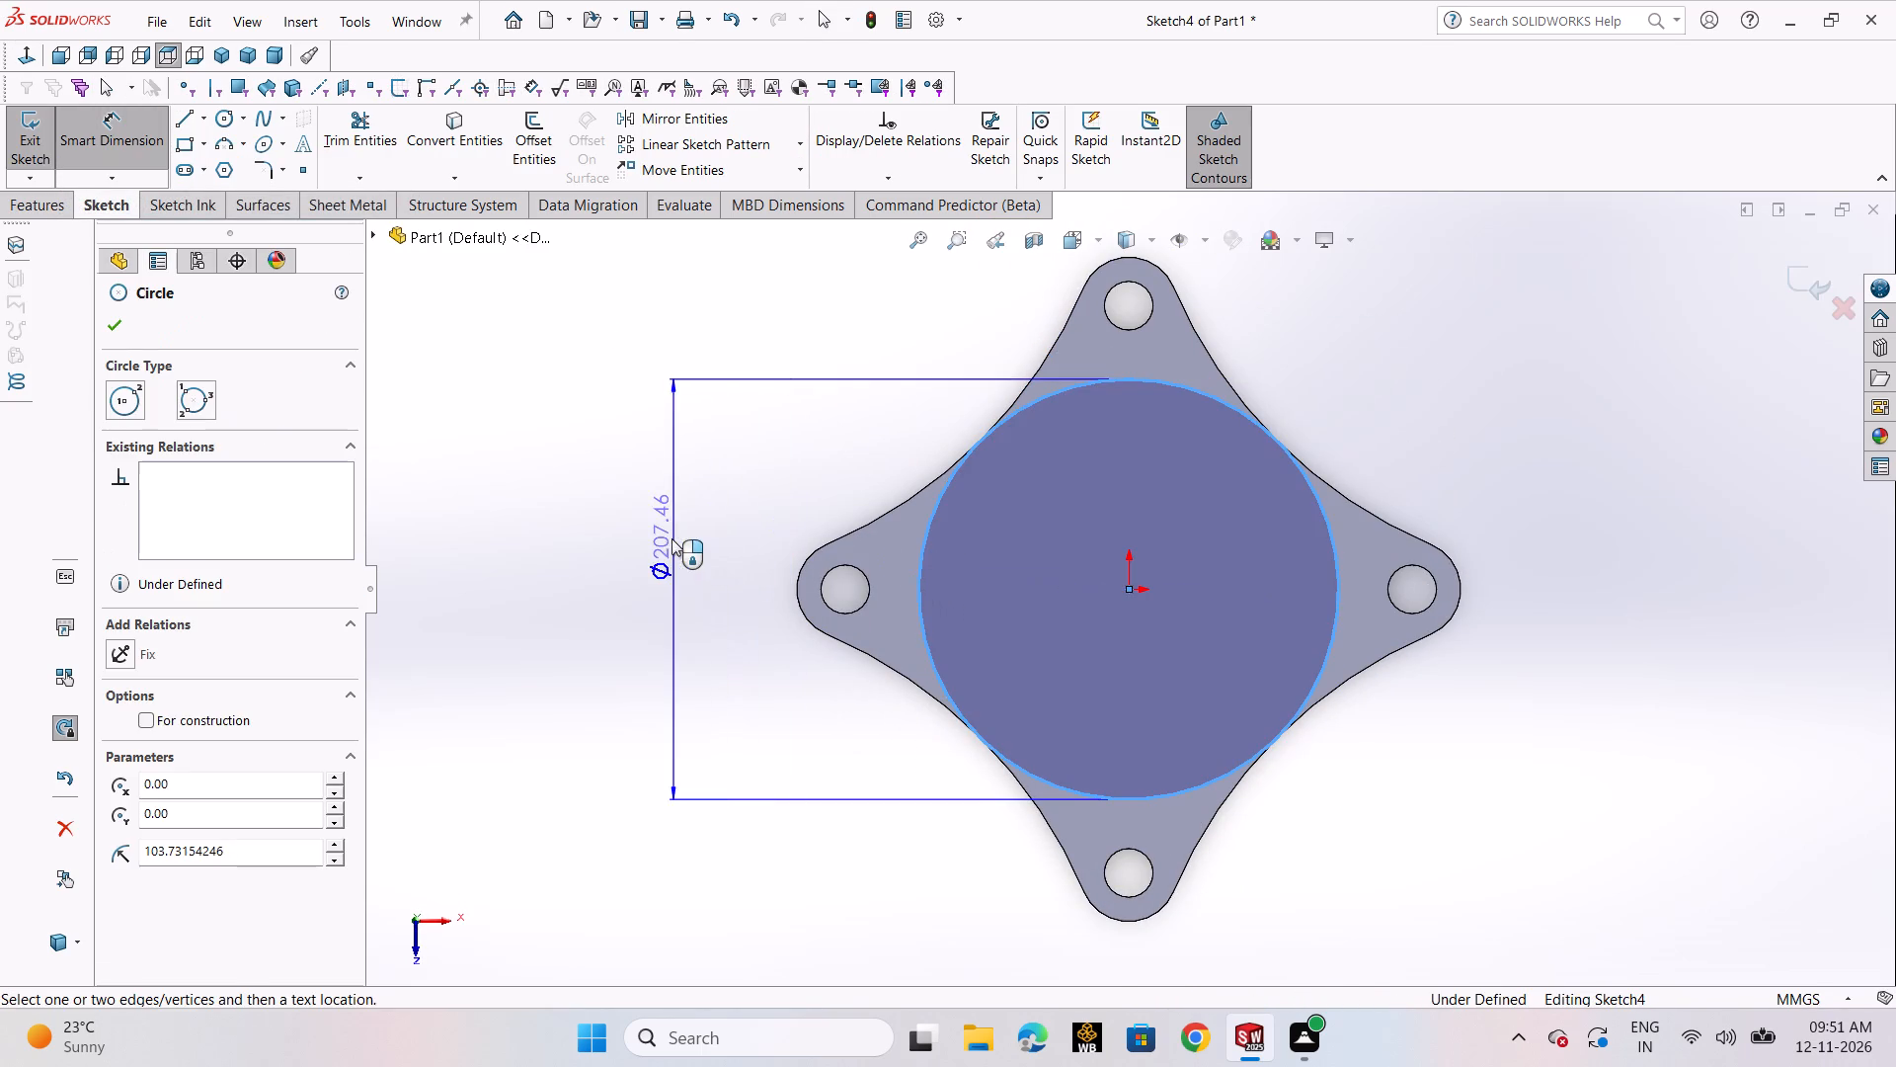
{"action": "left_click", "coordinate": [655, 537]}
{"action": "type", "text": "207"}
{"action": "key", "text": "Return"}
{"action": "key", "text": "Return"}
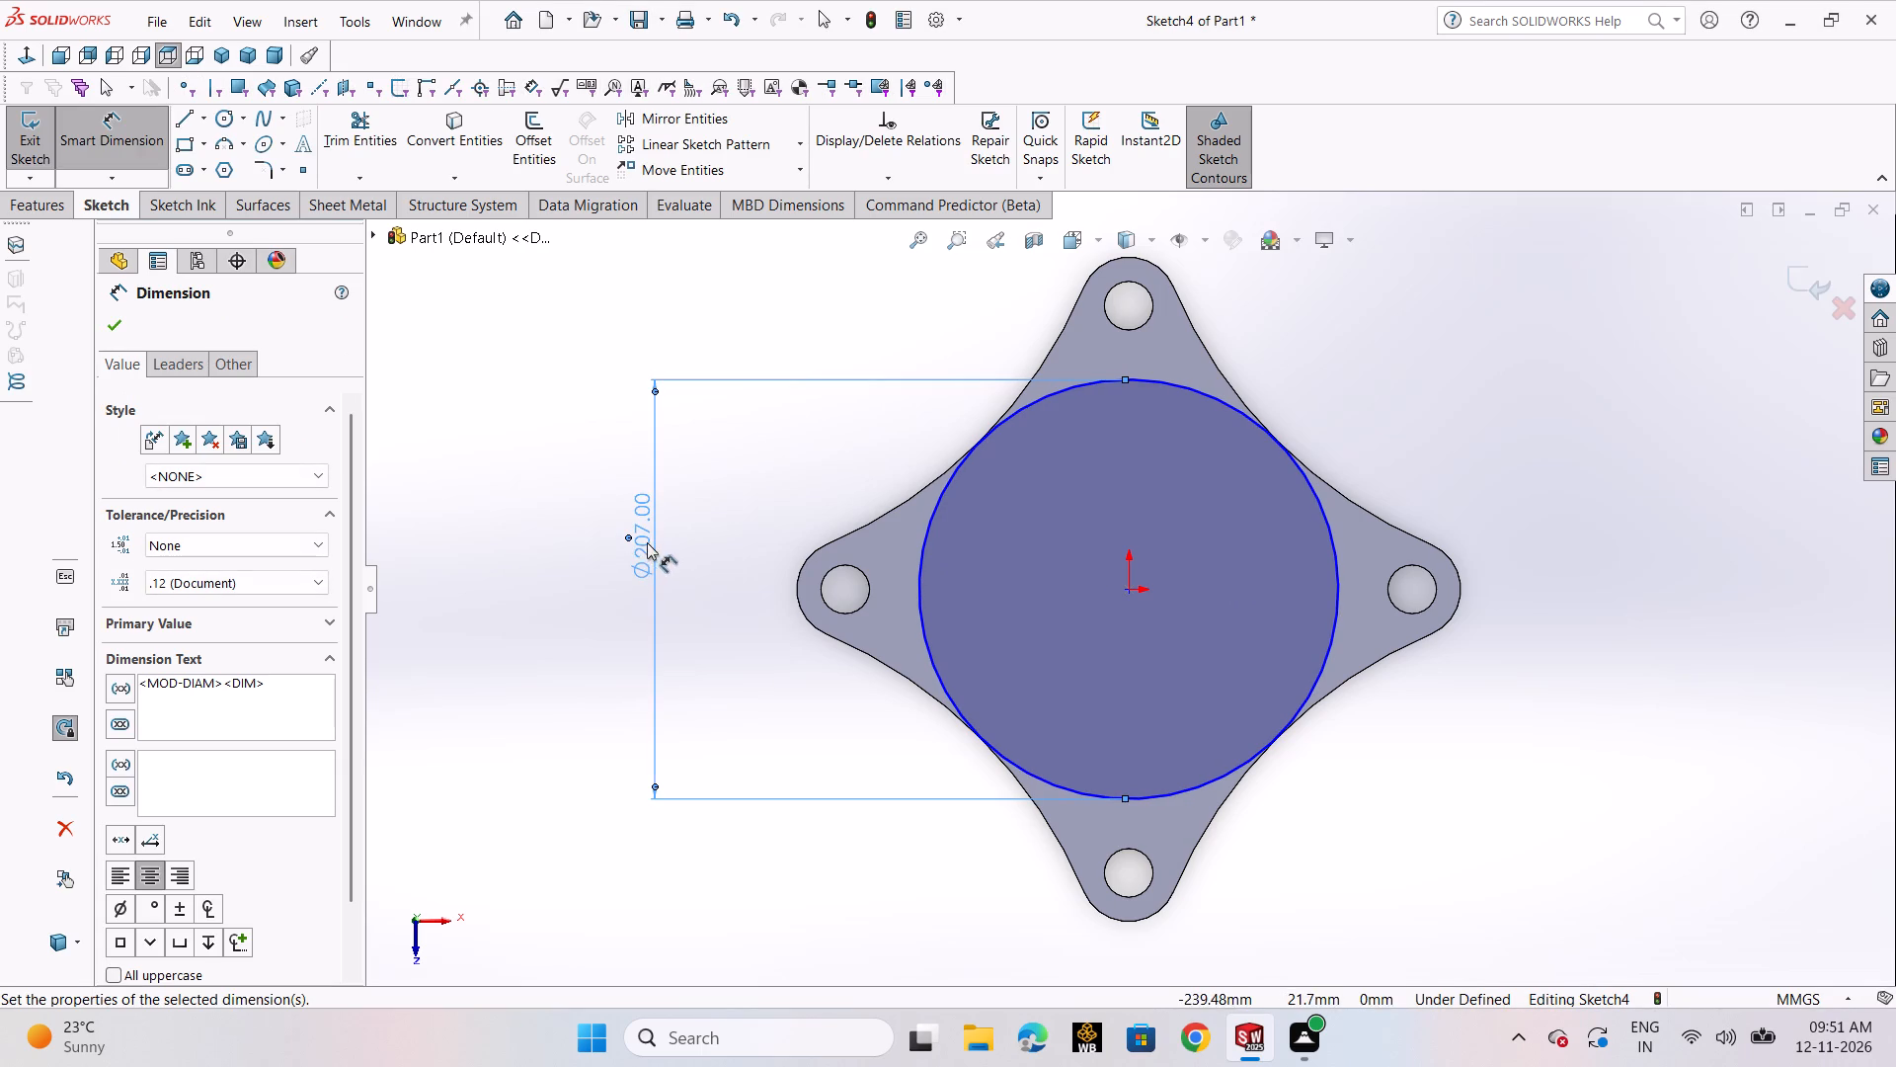
{"action": "left_click", "coordinate": [114, 320]}
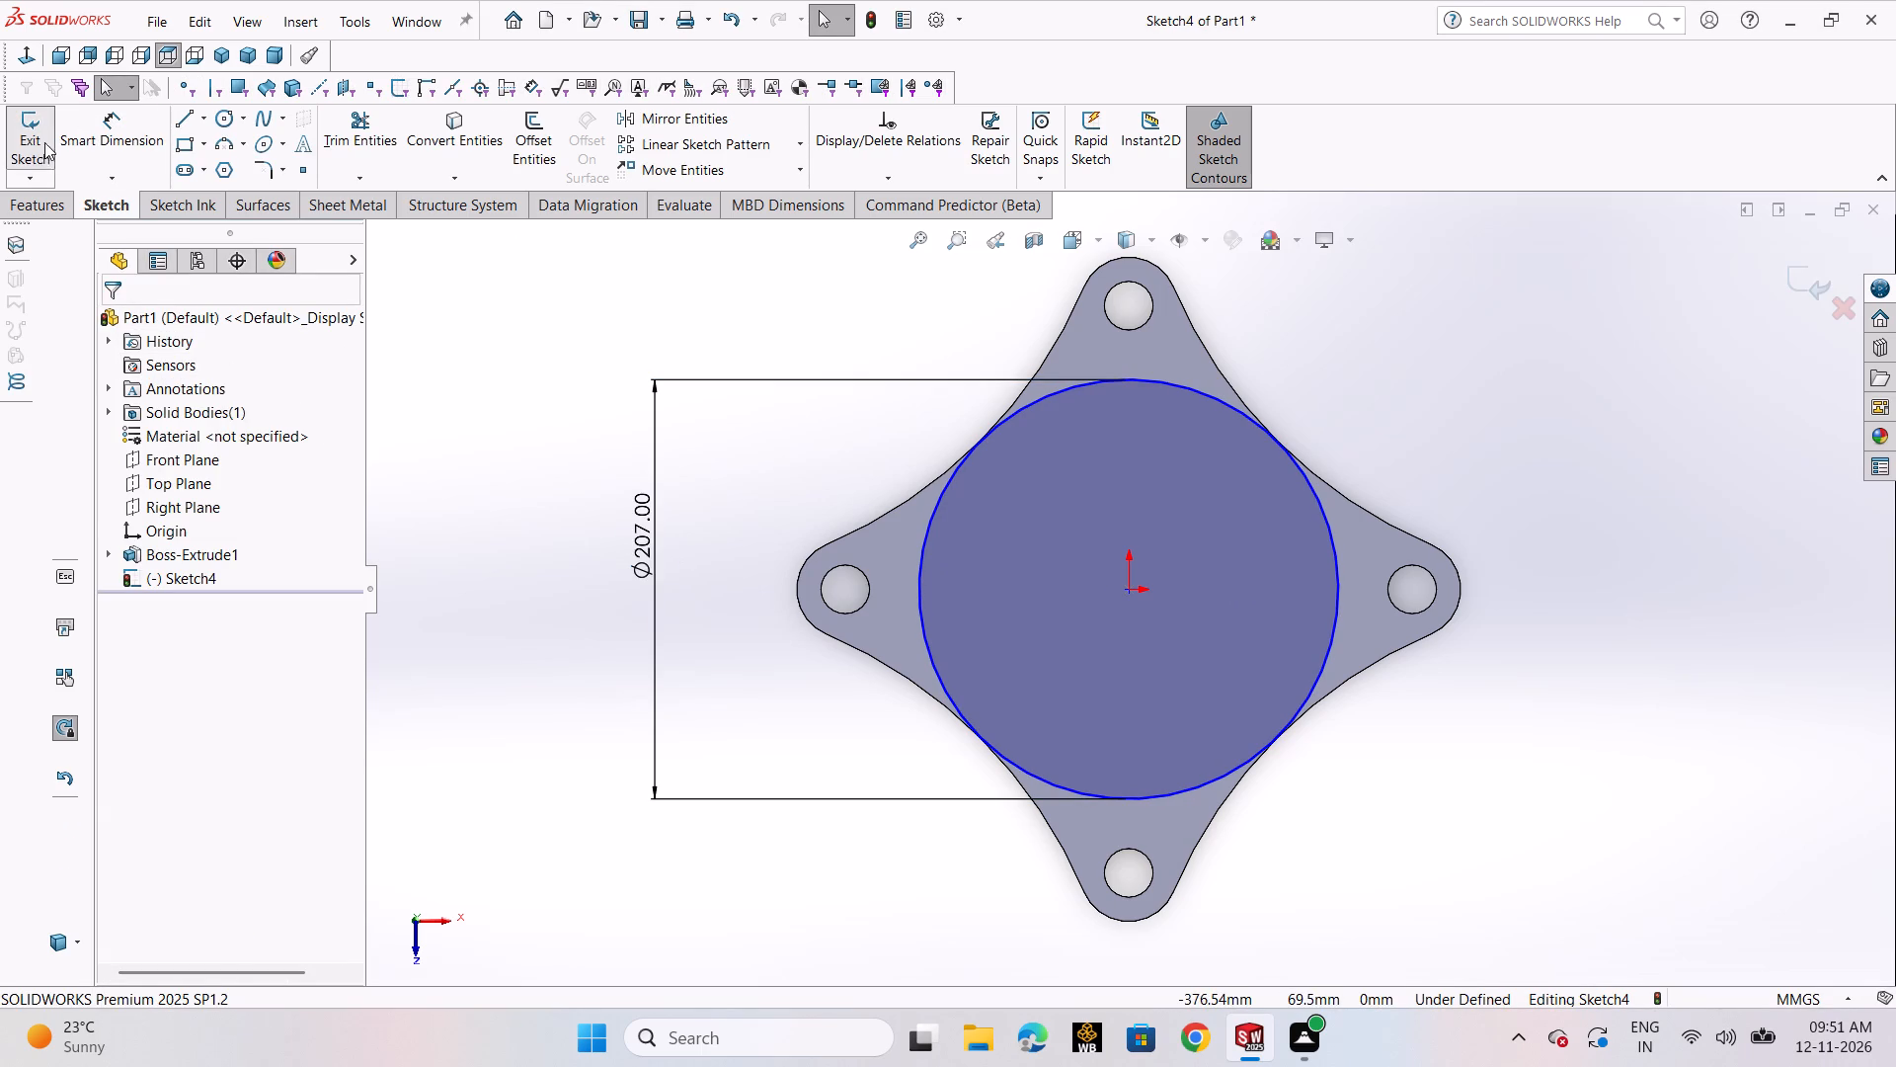
{"action": "left_click", "coordinate": [44, 142]}
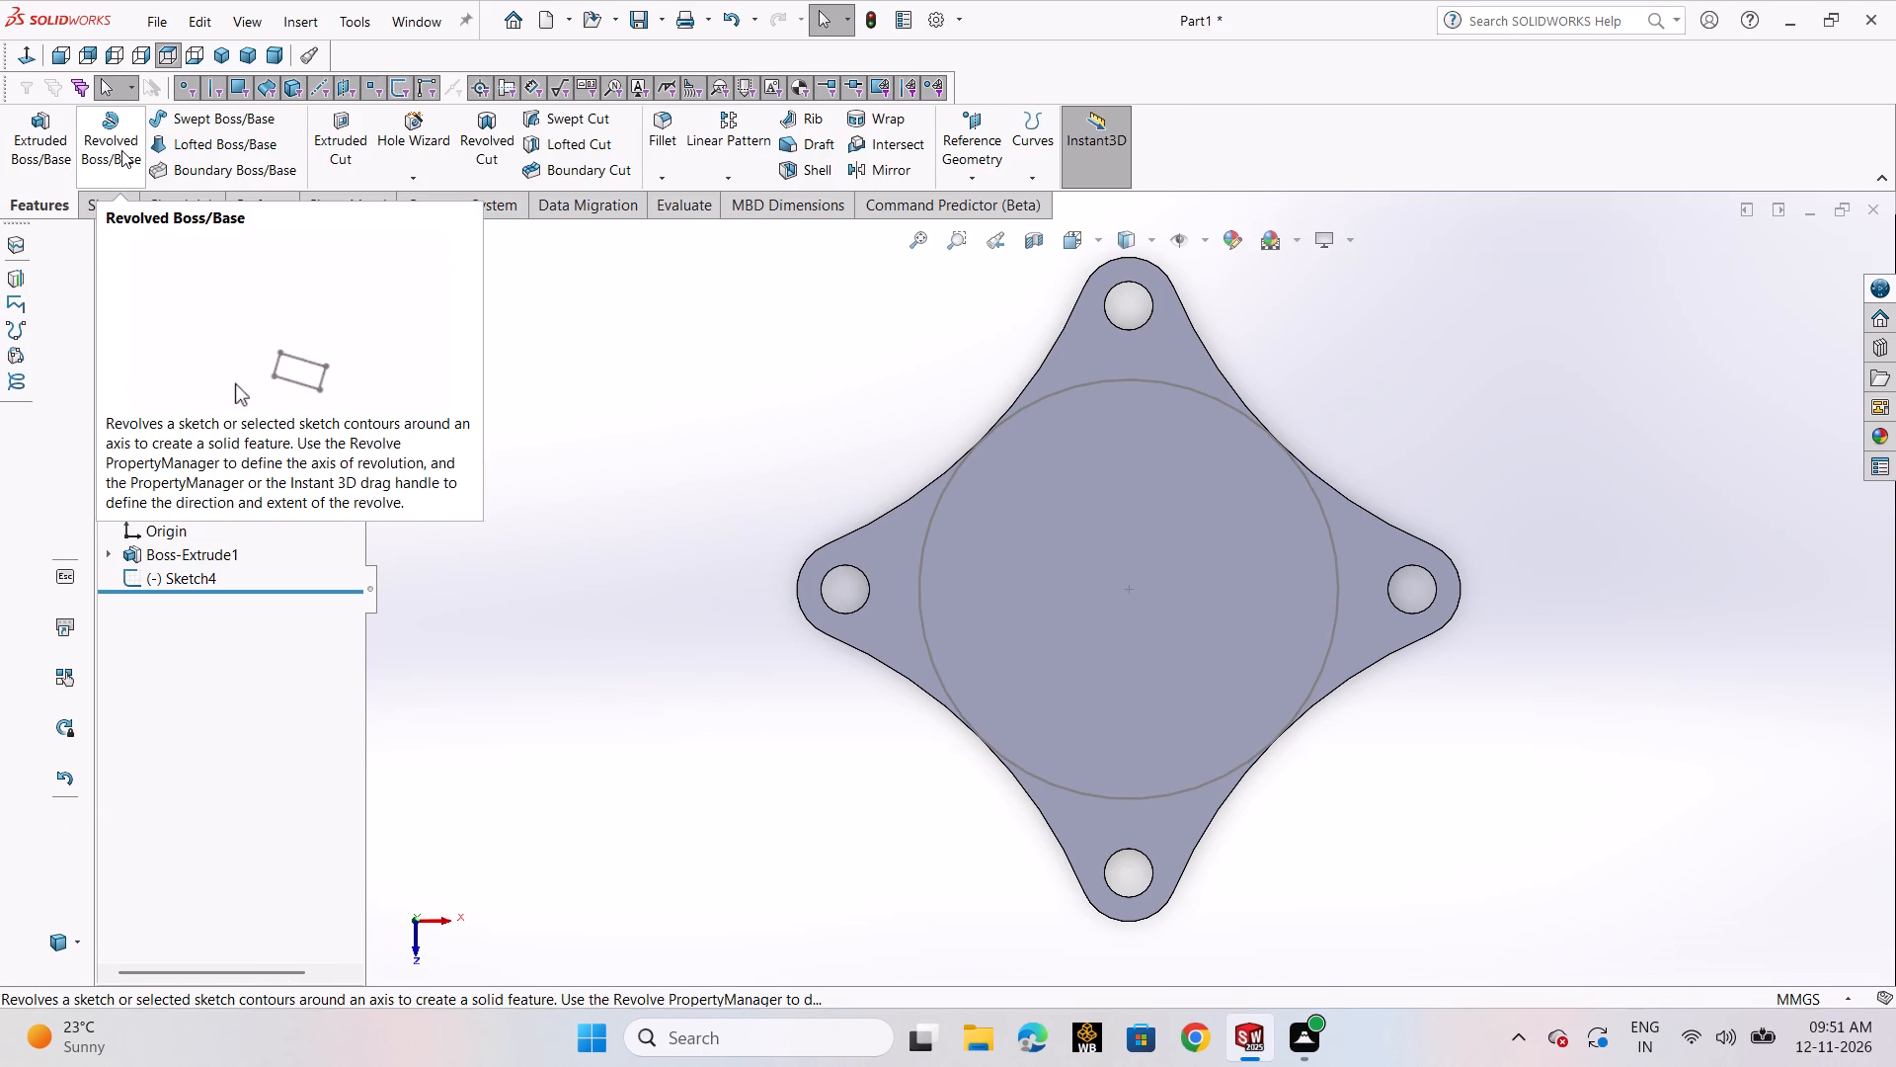
Cut the central circle sketch into the plate with a blind Extruded Cut at a depth of 10*6, giving 60 mm.
{"action": "left_click", "coordinate": [329, 147]}
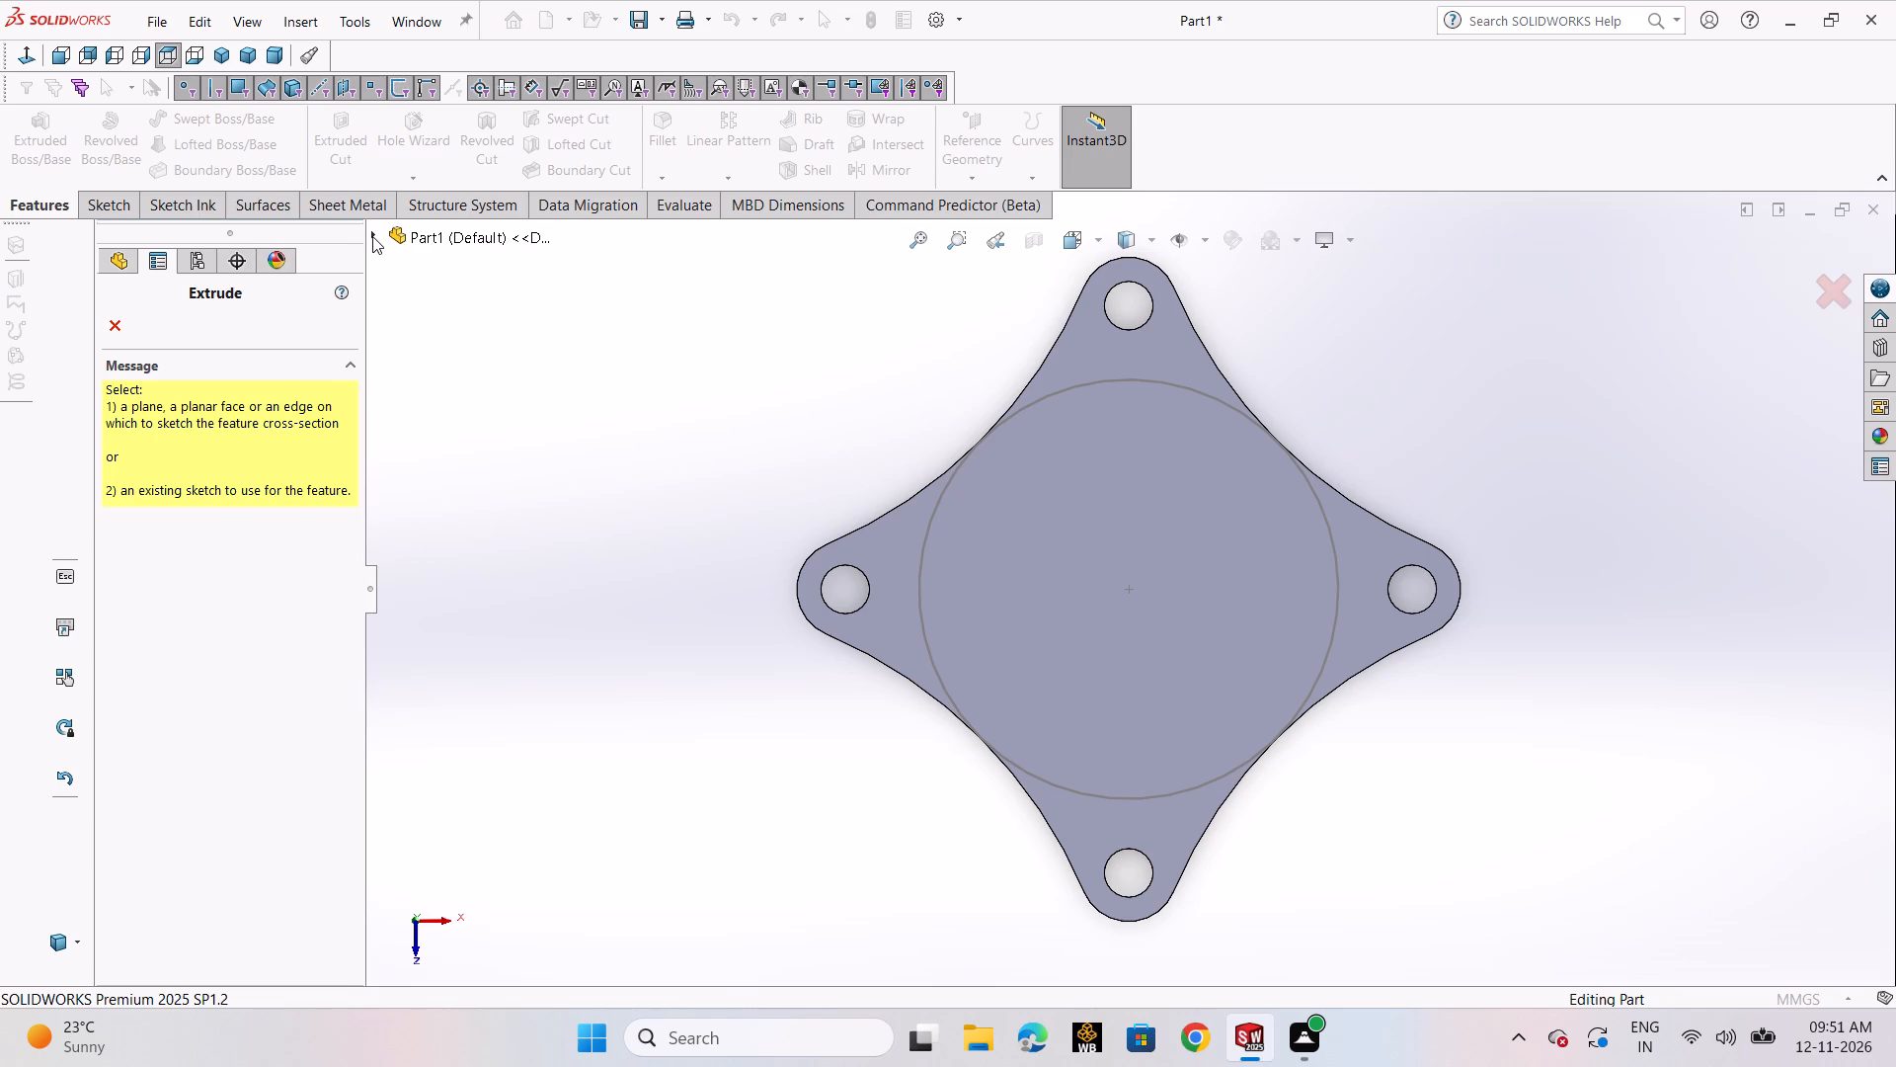
{"action": "left_click", "coordinate": [372, 236]}
{"action": "left_click", "coordinate": [452, 504]}
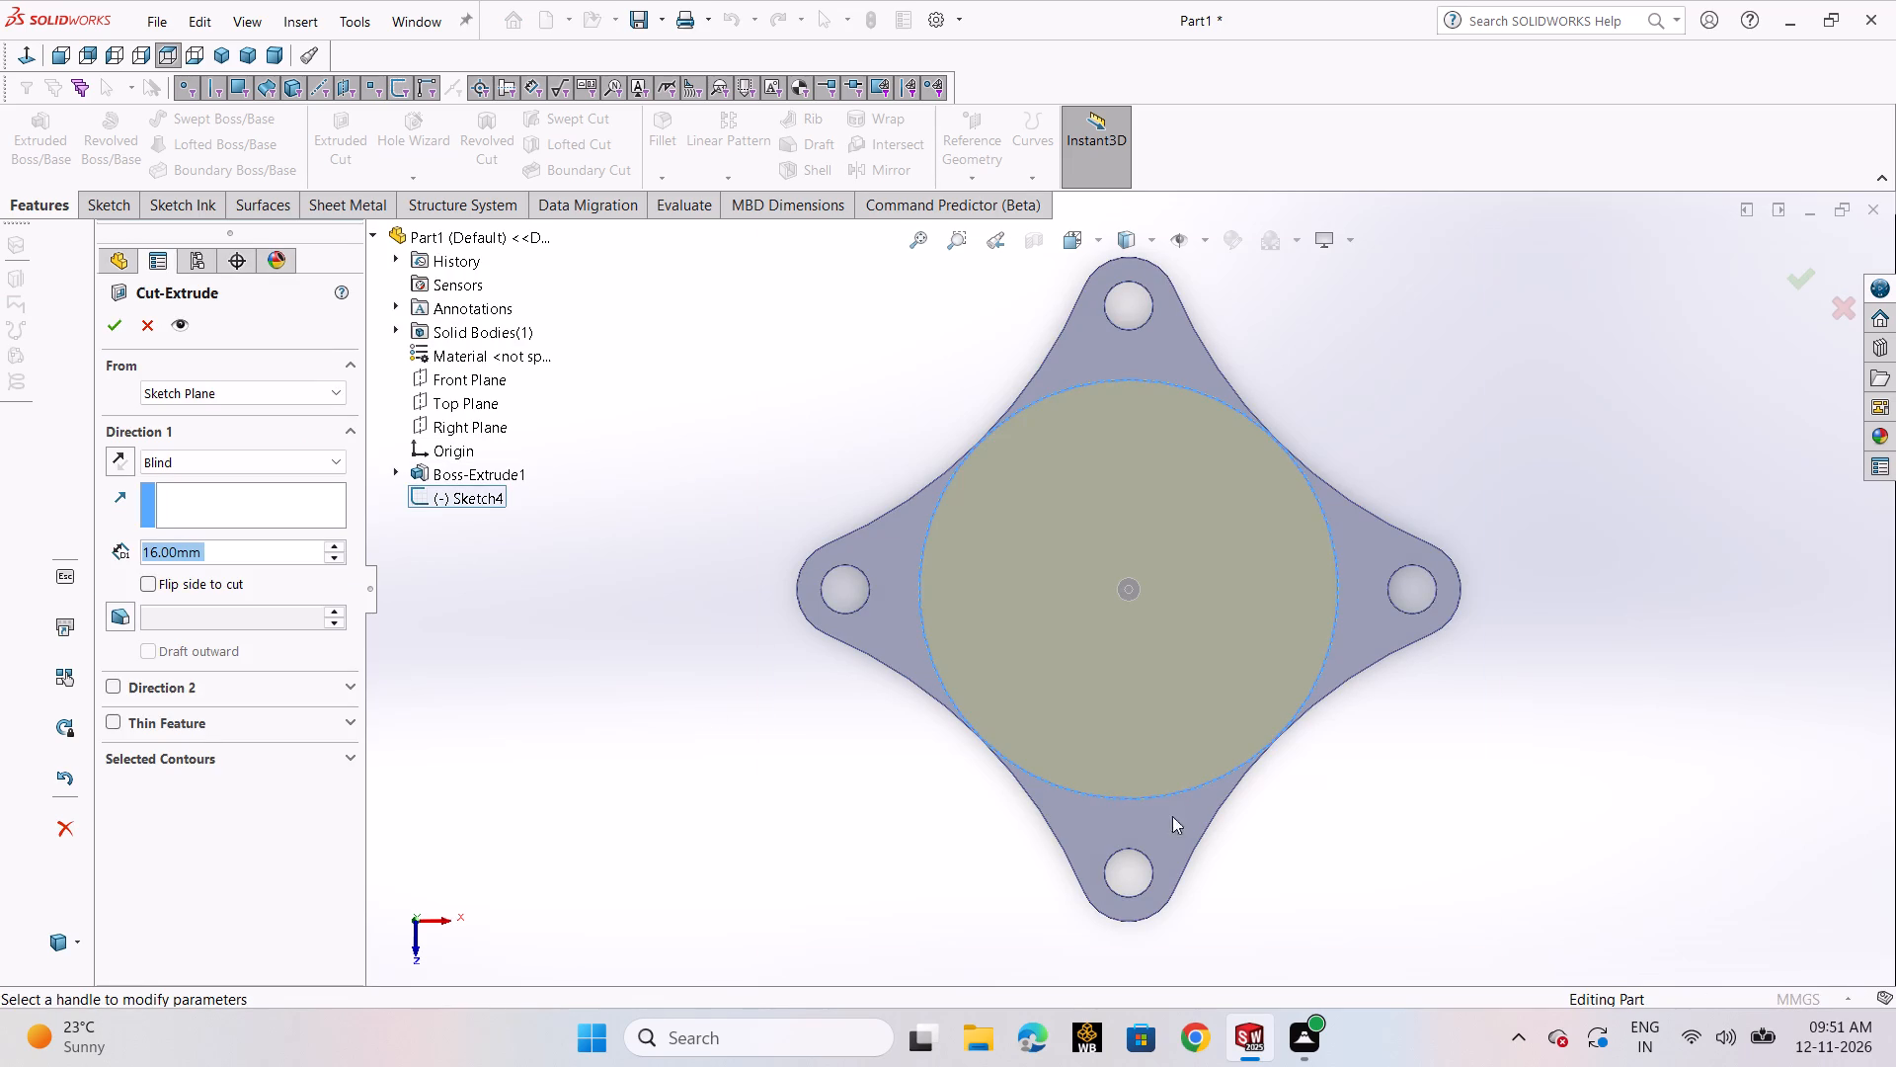
{"action": "middle_click_drag", "start_coordinate": [1410, 810], "coordinate": [1391, 461]}
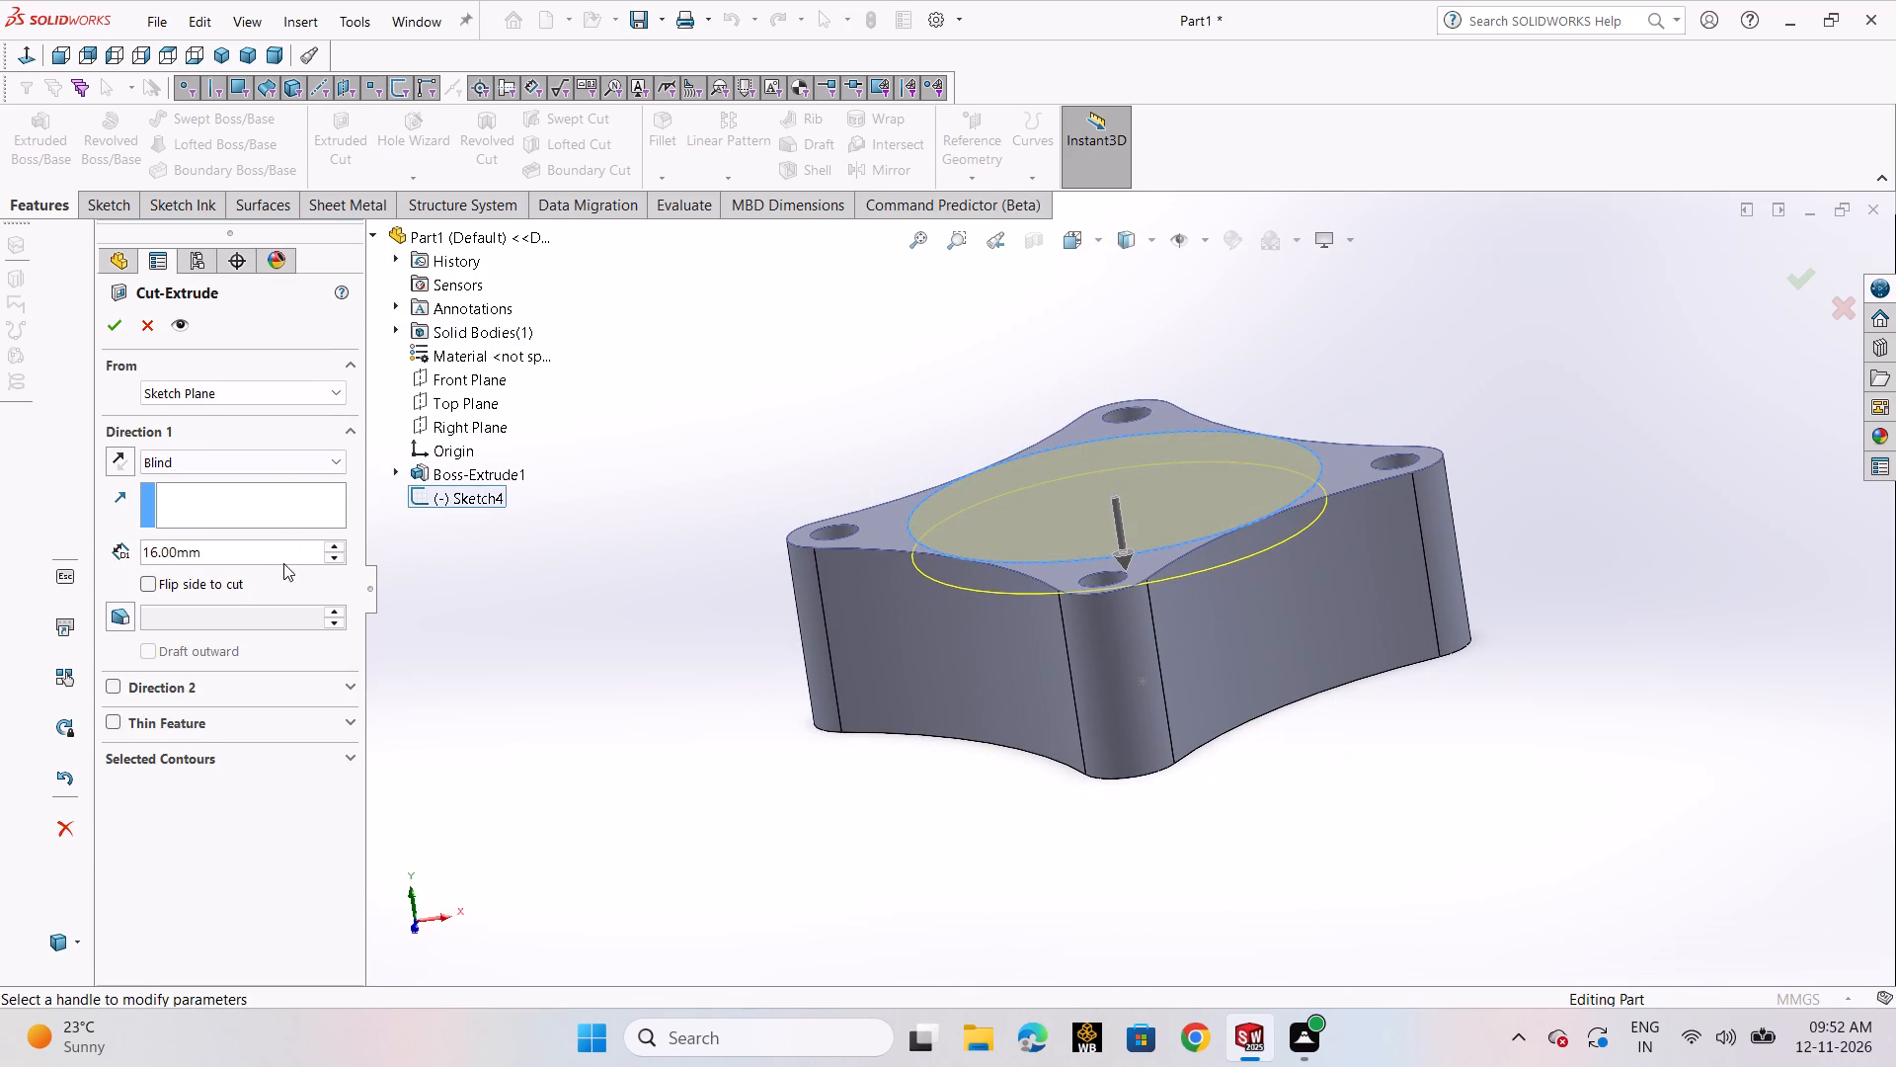
{"action": "left_click", "coordinate": [276, 555]}
{"action": "key", "text": "BackSpace"}
{"action": "key", "text": "BackSpace"}
{"action": "key", "text": "BackSpace"}
{"action": "key", "text": "BackSpace"}
{"action": "key", "text": "BackSpace"}
{"action": "key", "text": "BackSpace"}
{"action": "key", "text": "BackSpace"}
{"action": "key", "text": "BackSpace"}
{"action": "key", "text": "BackSpace"}
{"action": "key", "text": "BackSpace"}
{"action": "type", "text": "10*6"}
{"action": "key", "text": "Return"}
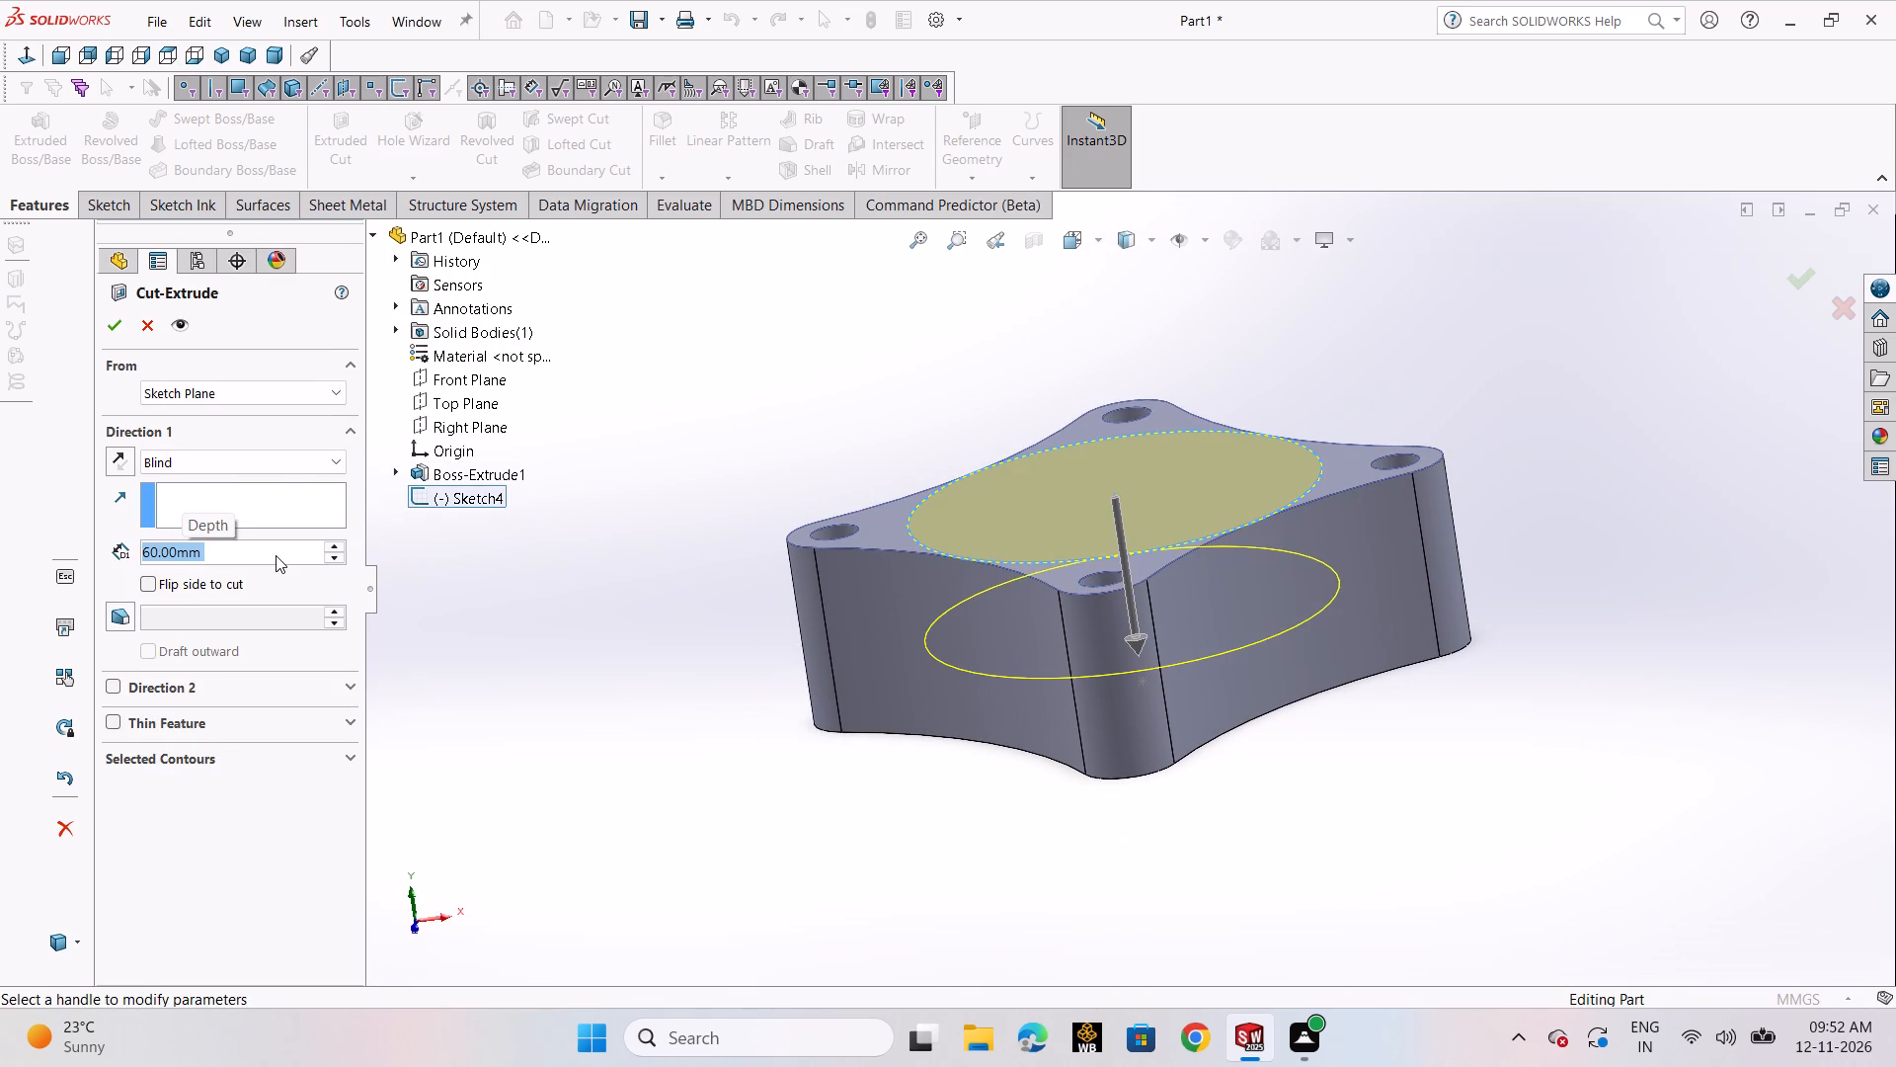
{"action": "left_click", "coordinate": [120, 327]}
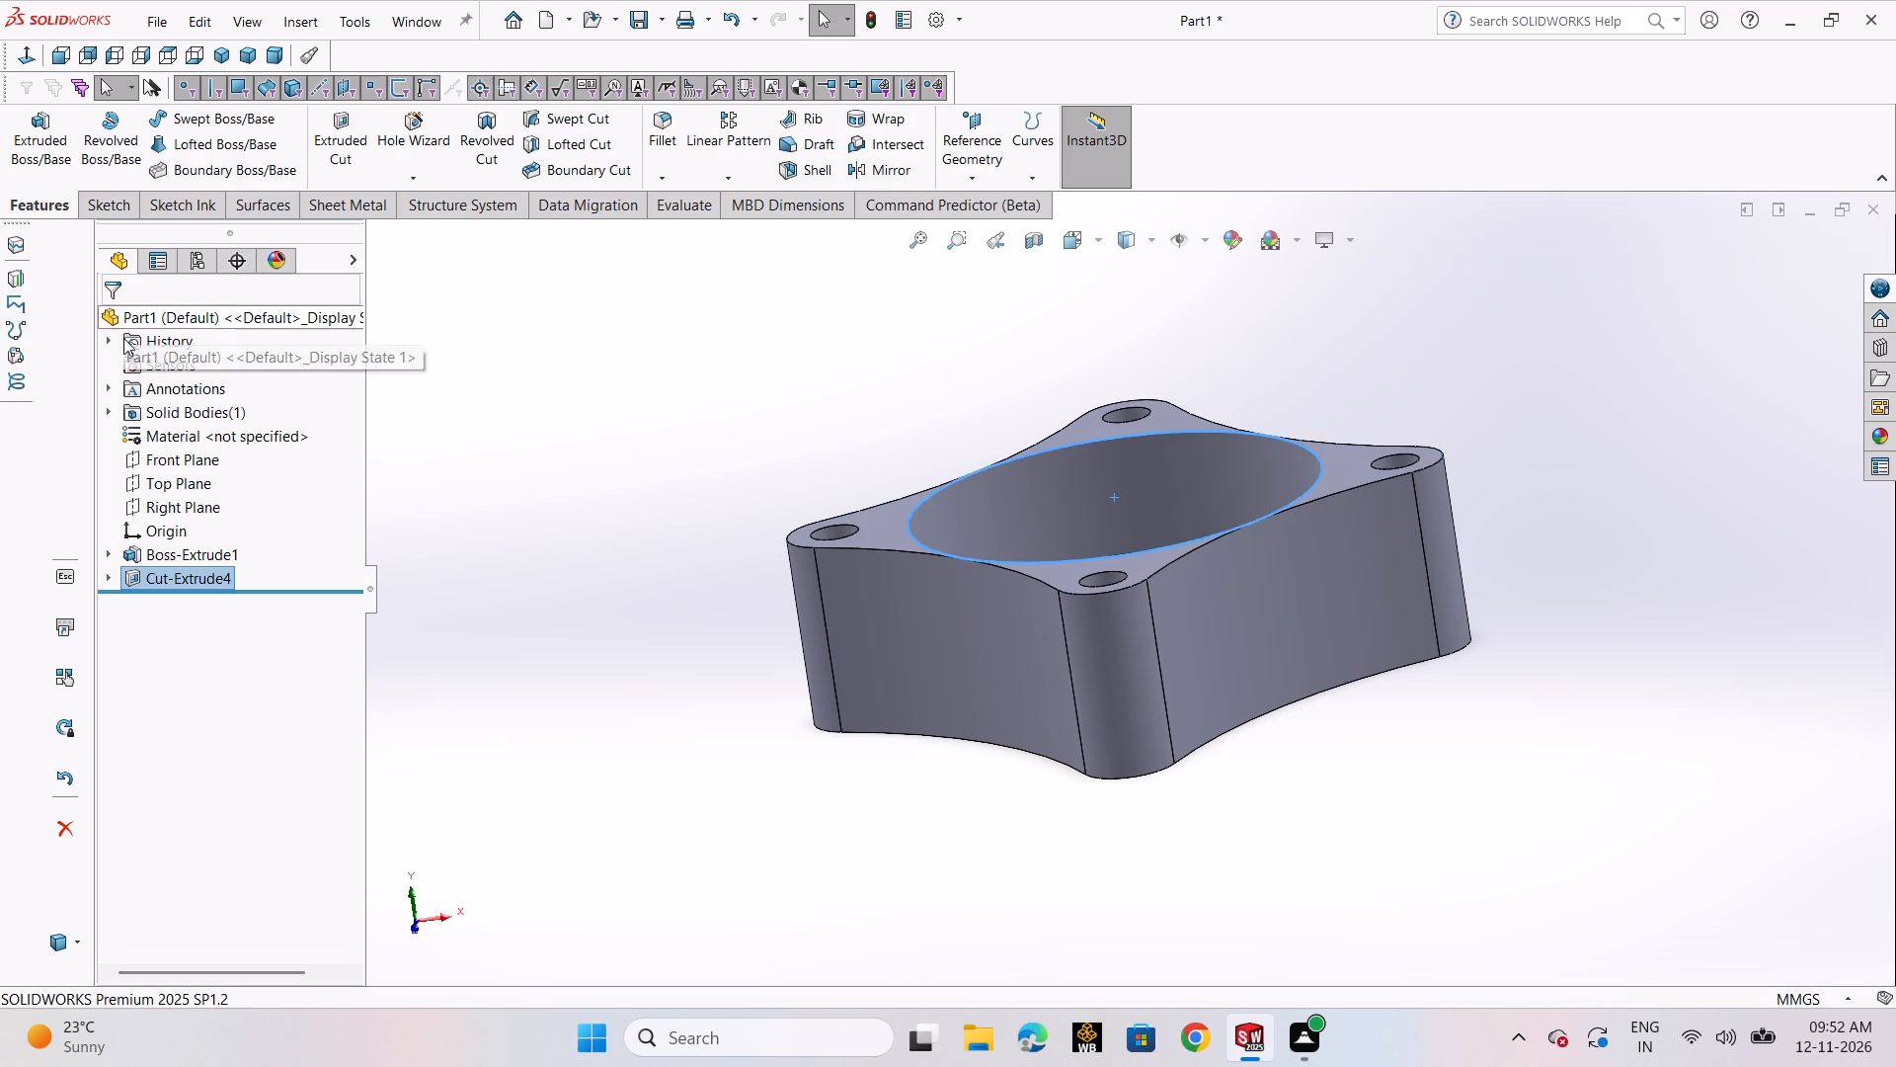
{"action": "left_click", "coordinate": [532, 638]}
Edit the four-lobed plate's boss extrusion and set its depth to 16 mm.
{"action": "scroll", "coordinate": [1253, 587], "scroll_direction": "up", "scroll_amount": 2}
{"action": "scroll", "coordinate": [1283, 664], "scroll_direction": "up", "scroll_amount": 1}
{"action": "middle_click_drag", "start_coordinate": [1283, 664], "coordinate": [1271, 862]}
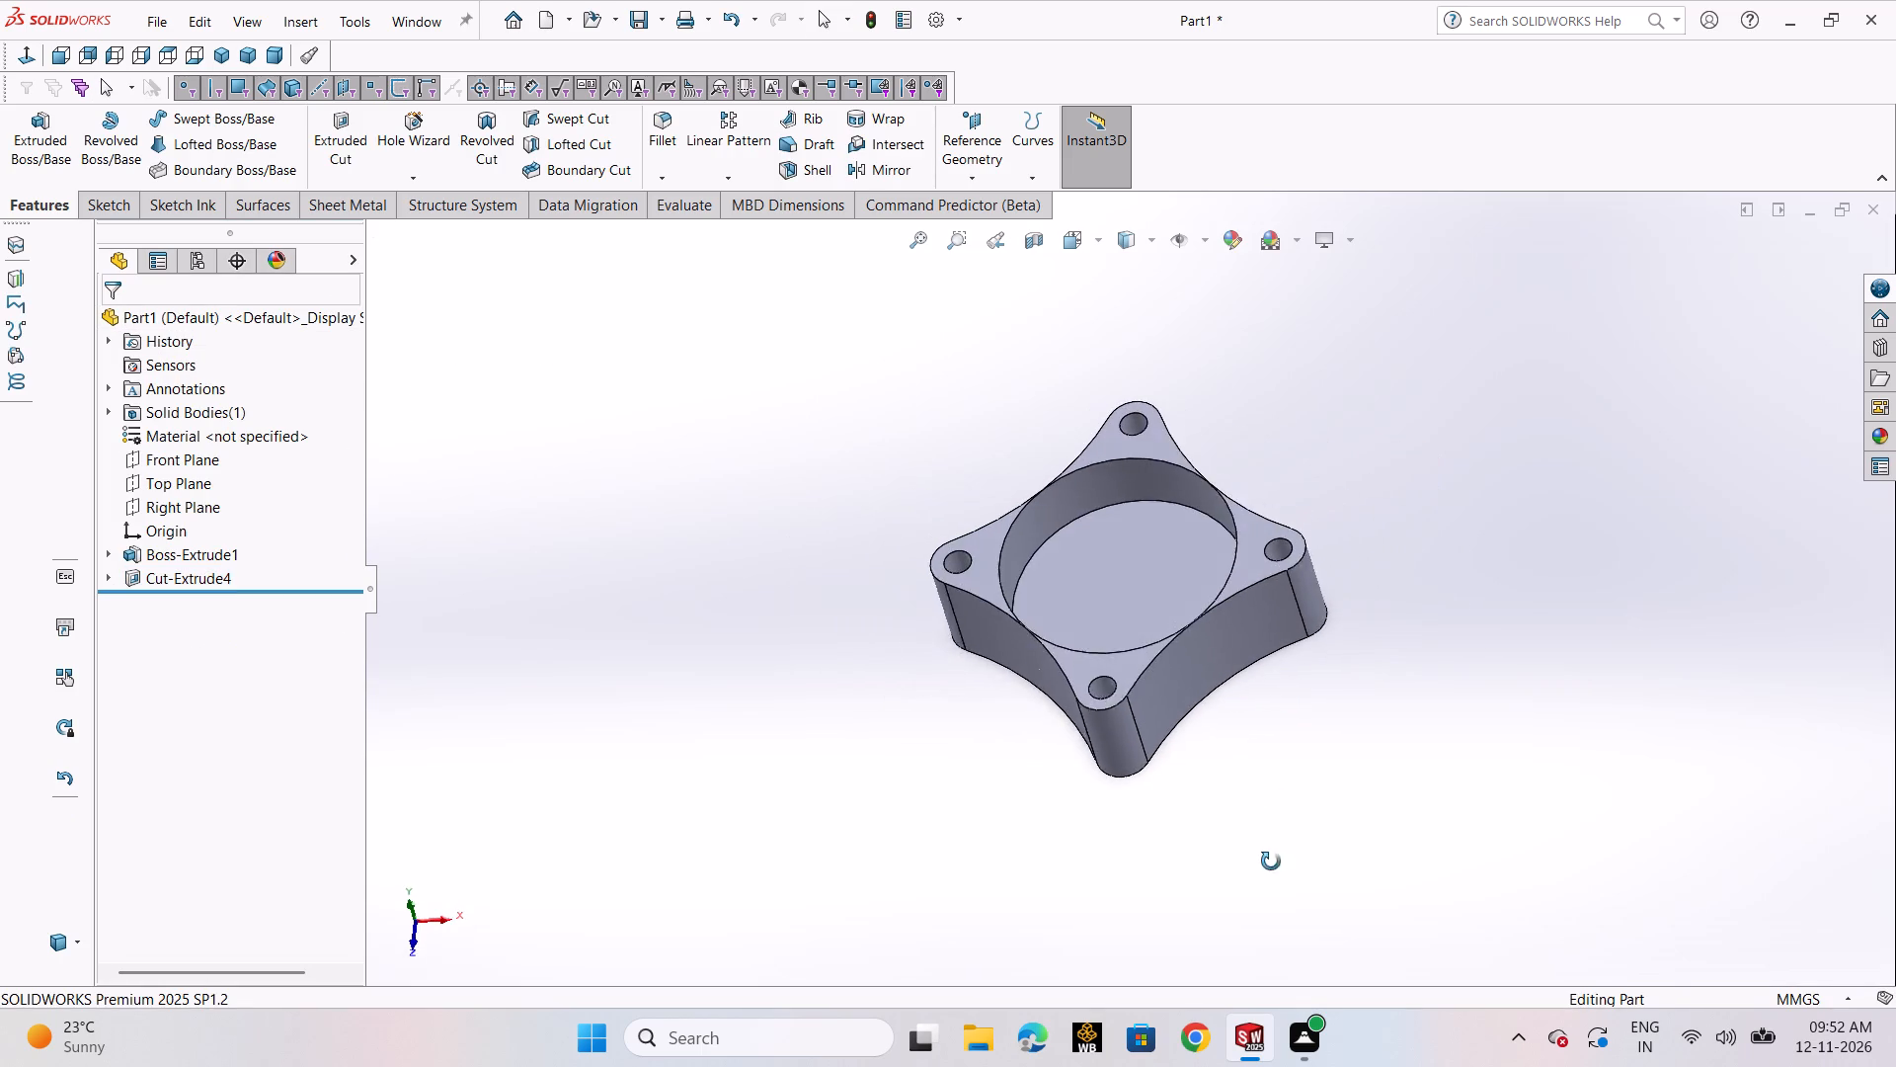
{"action": "middle_click_drag", "start_coordinate": [1271, 862], "coordinate": [1379, 719]}
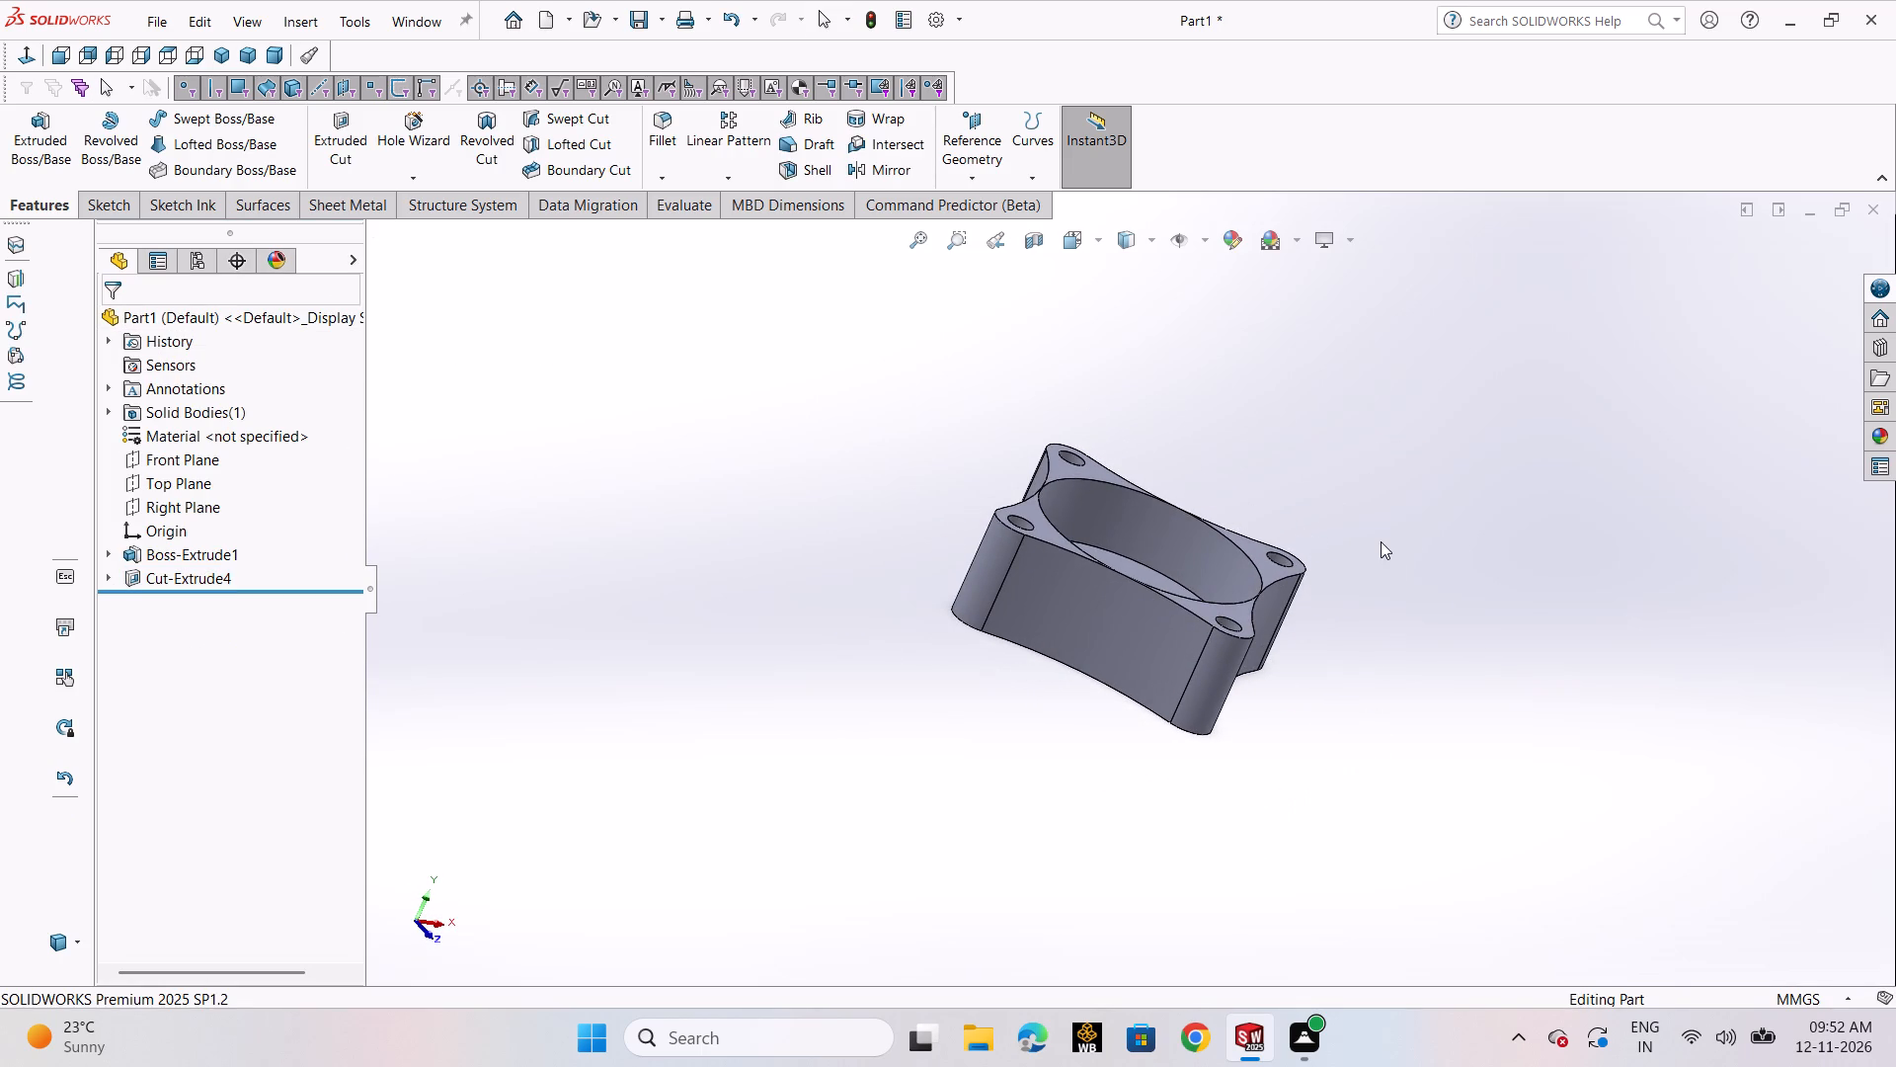
{"action": "middle_click_drag", "start_coordinate": [1372, 549], "coordinate": [1341, 615]}
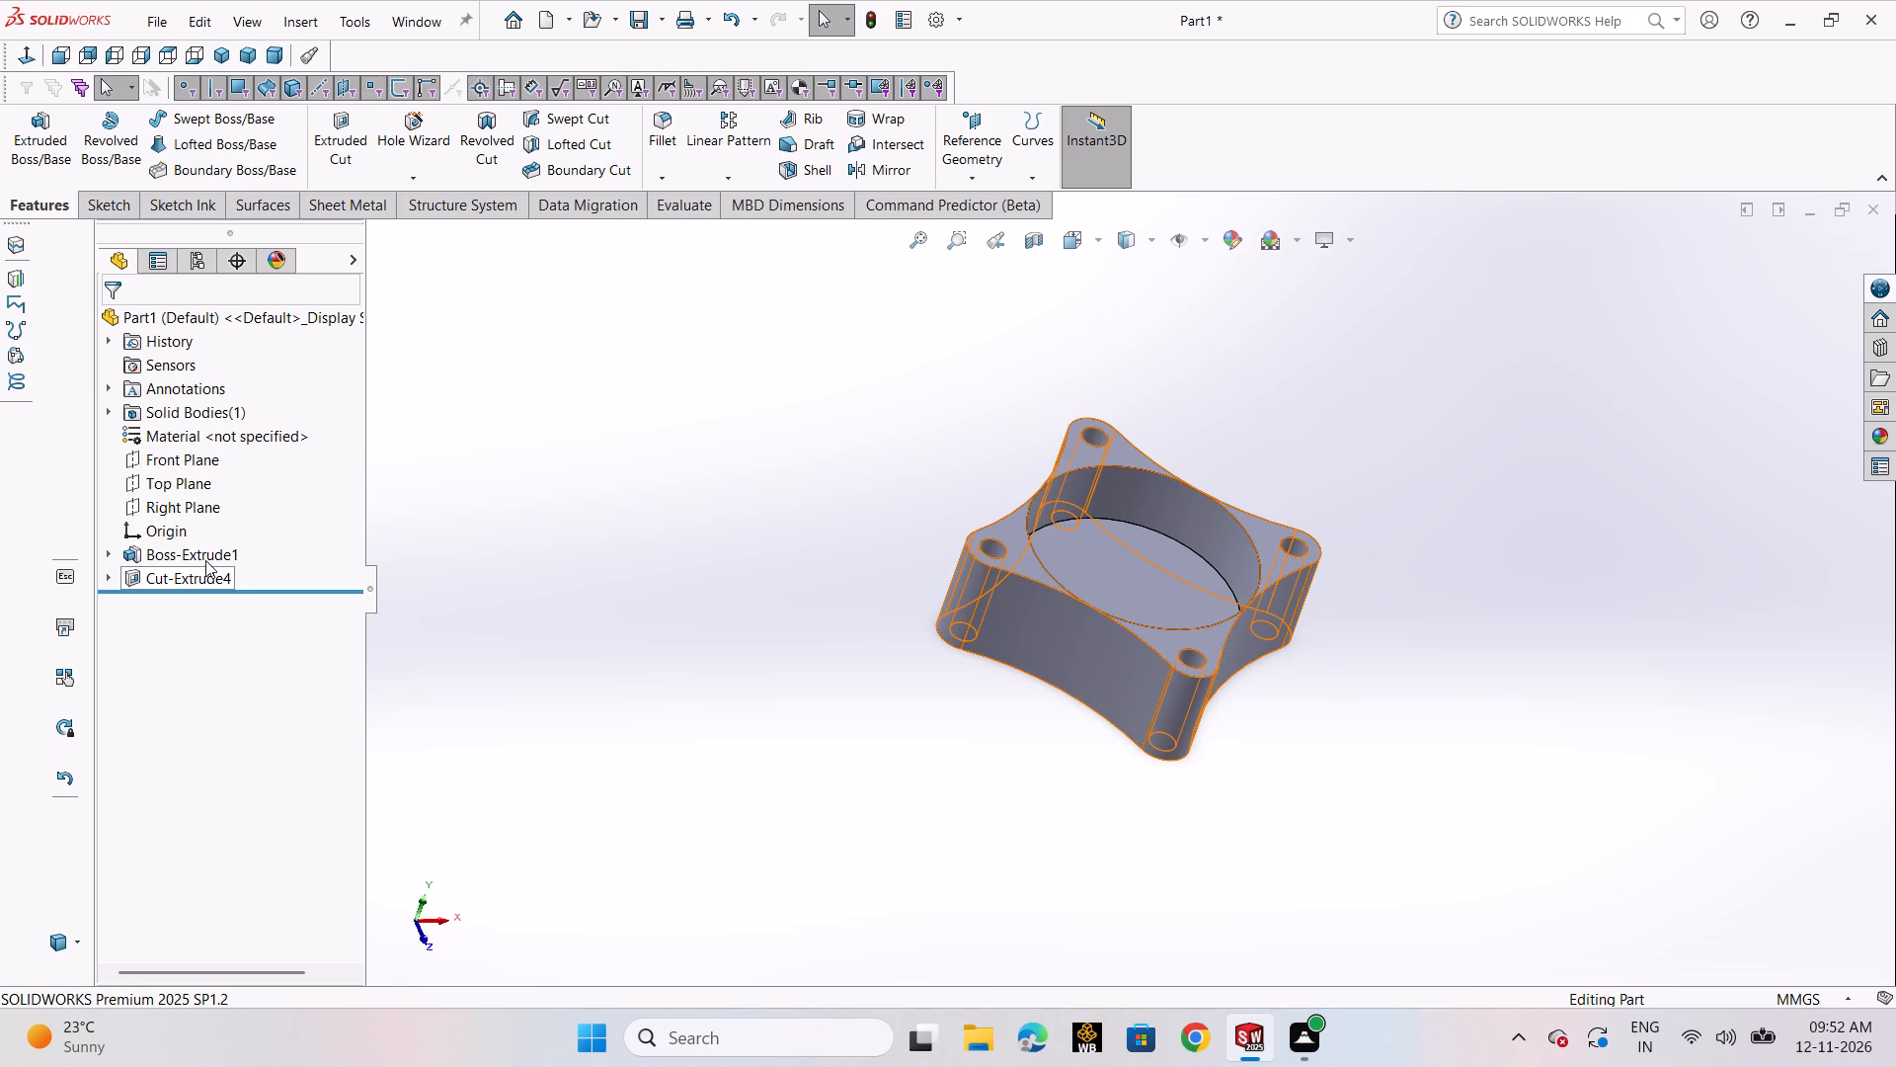
{"action": "left_click", "coordinate": [205, 560]}
{"action": "left_click", "coordinate": [229, 491]}
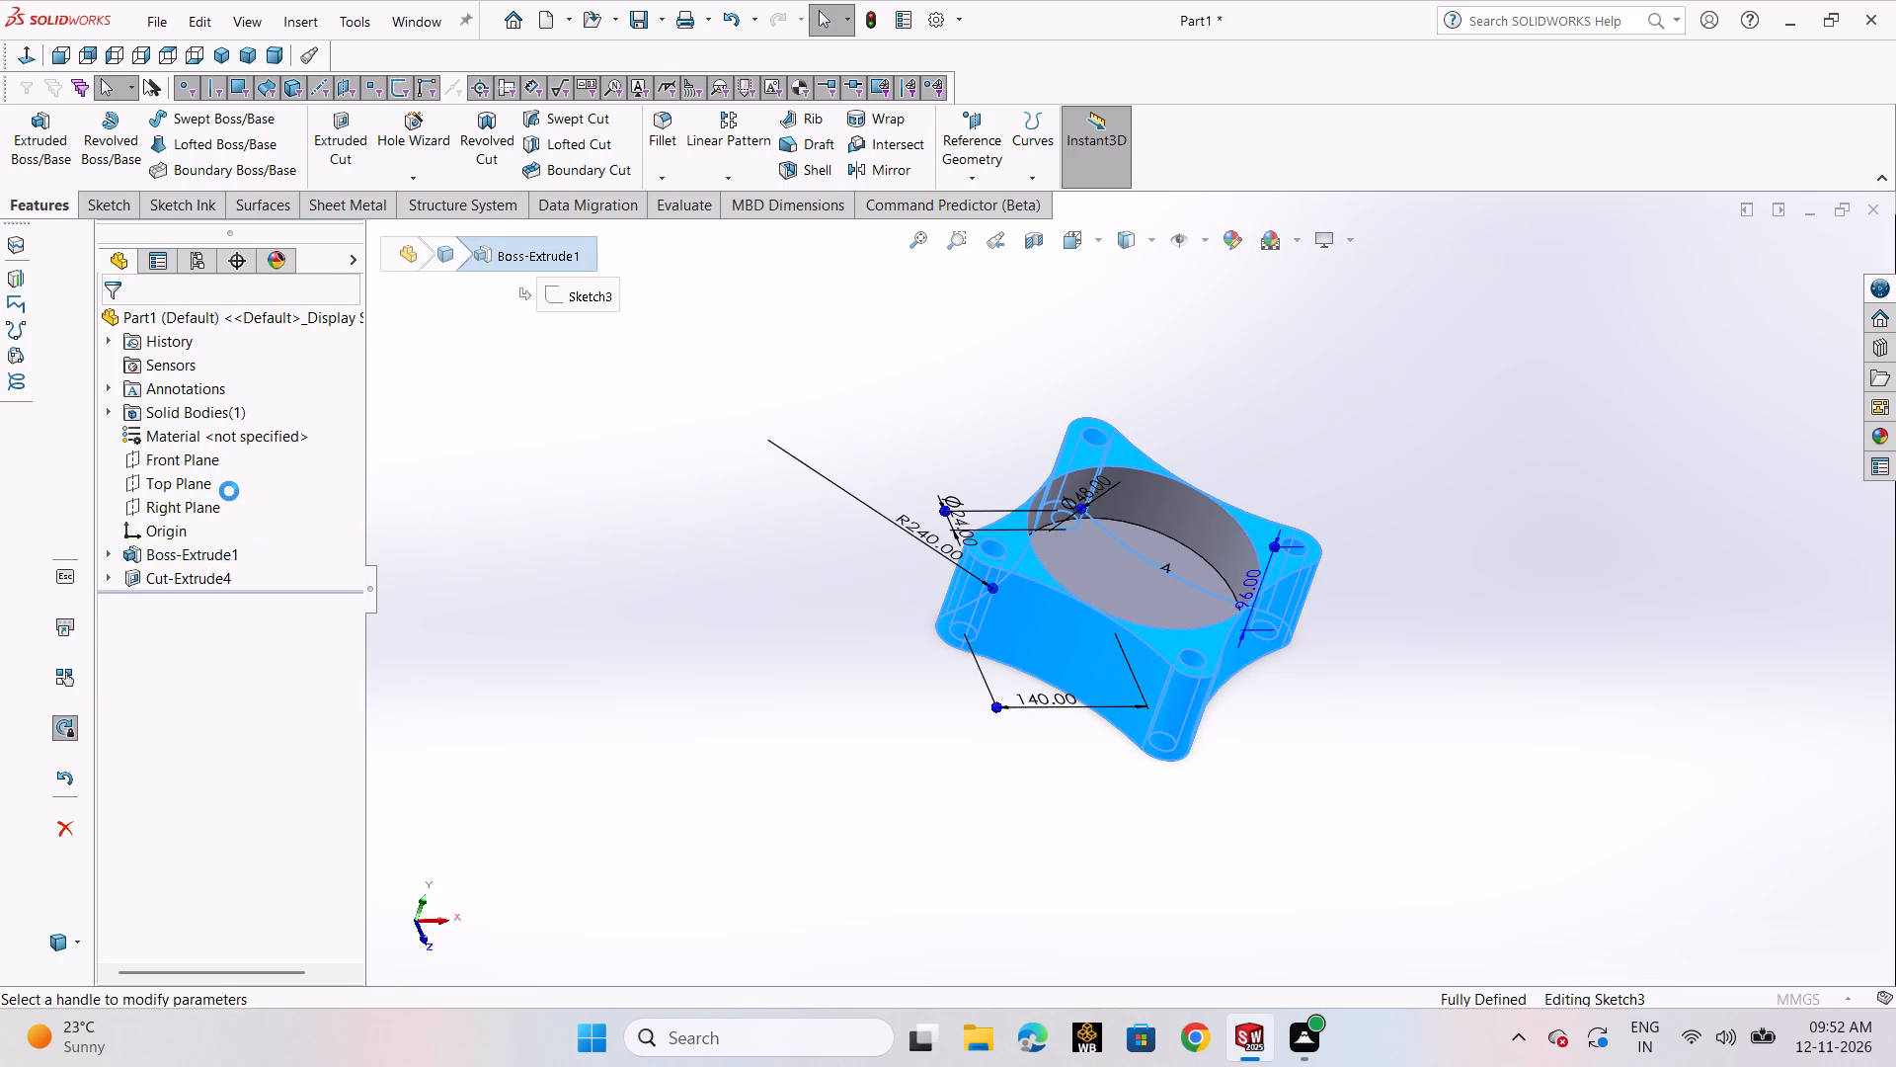
{"action": "type", "text": "16"}
{"action": "key", "text": "Return"}
{"action": "left_click", "coordinate": [97, 332]}
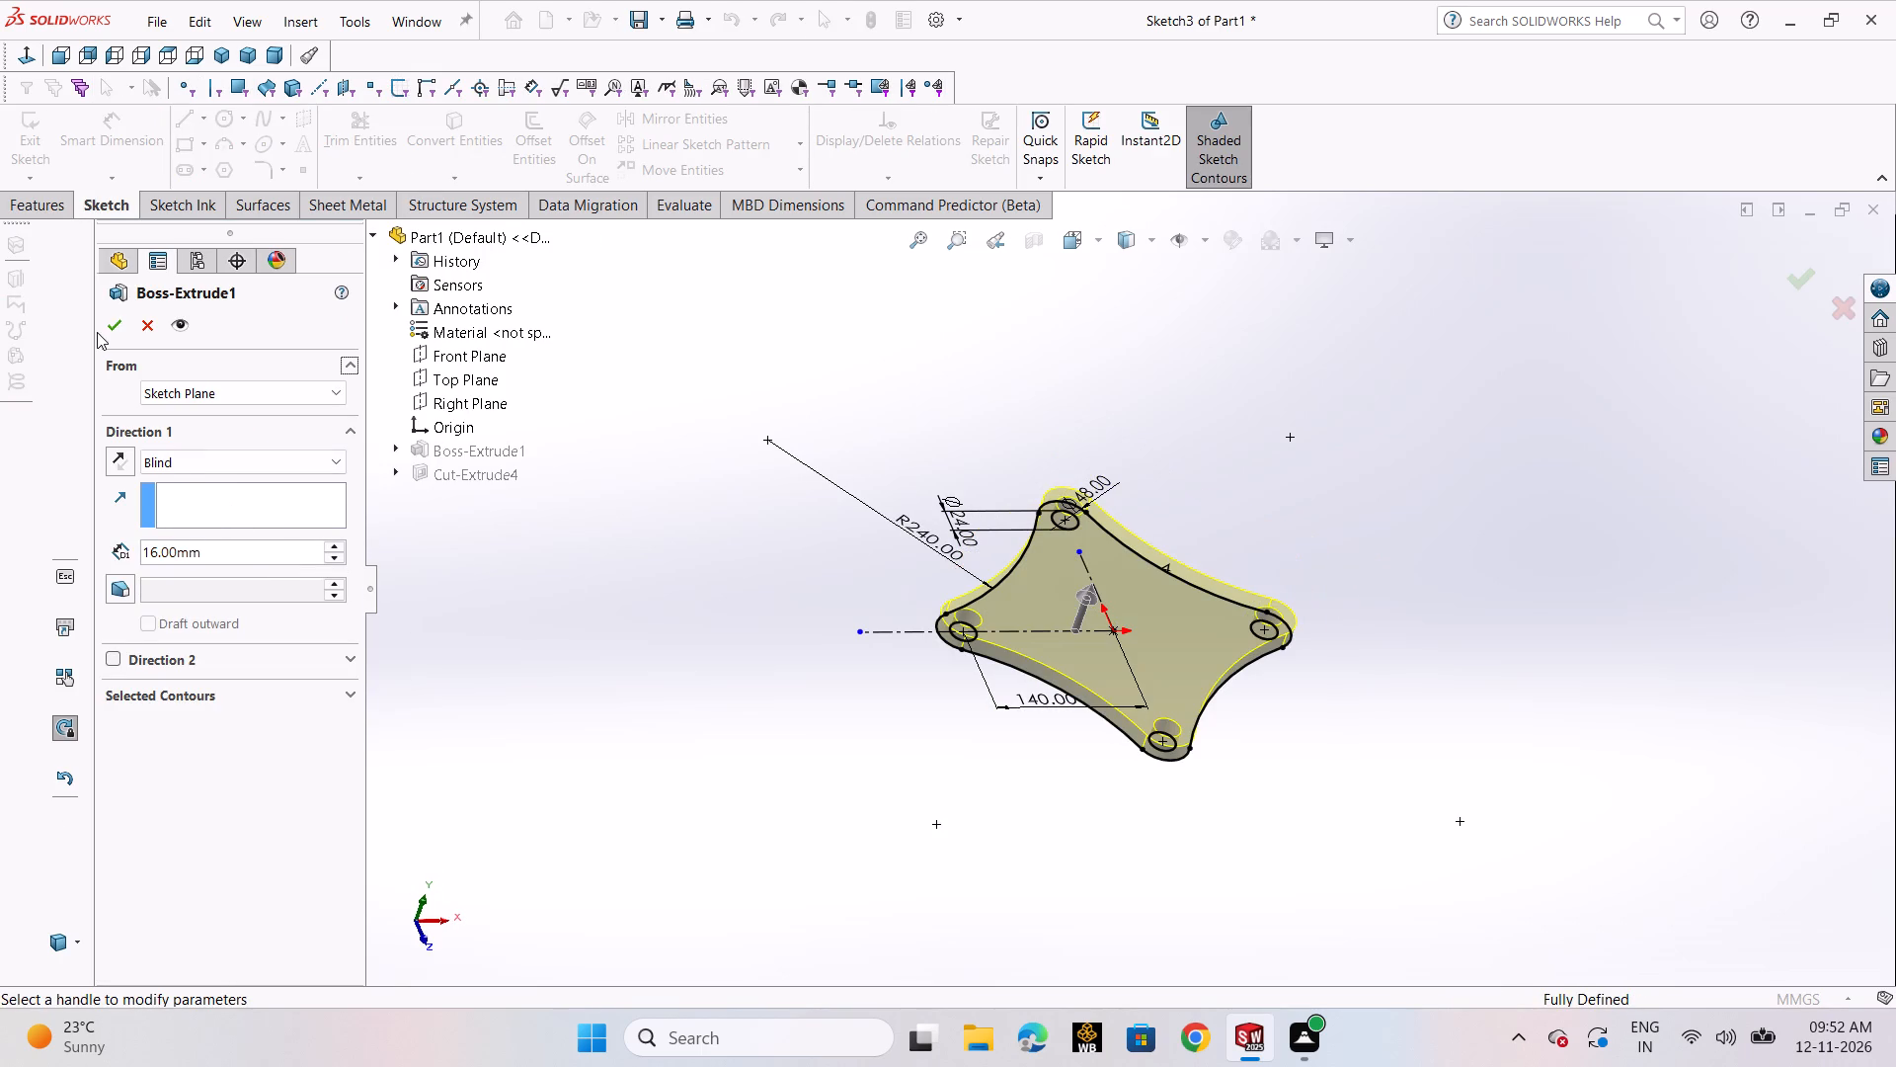
{"action": "left_click", "coordinate": [100, 328]}
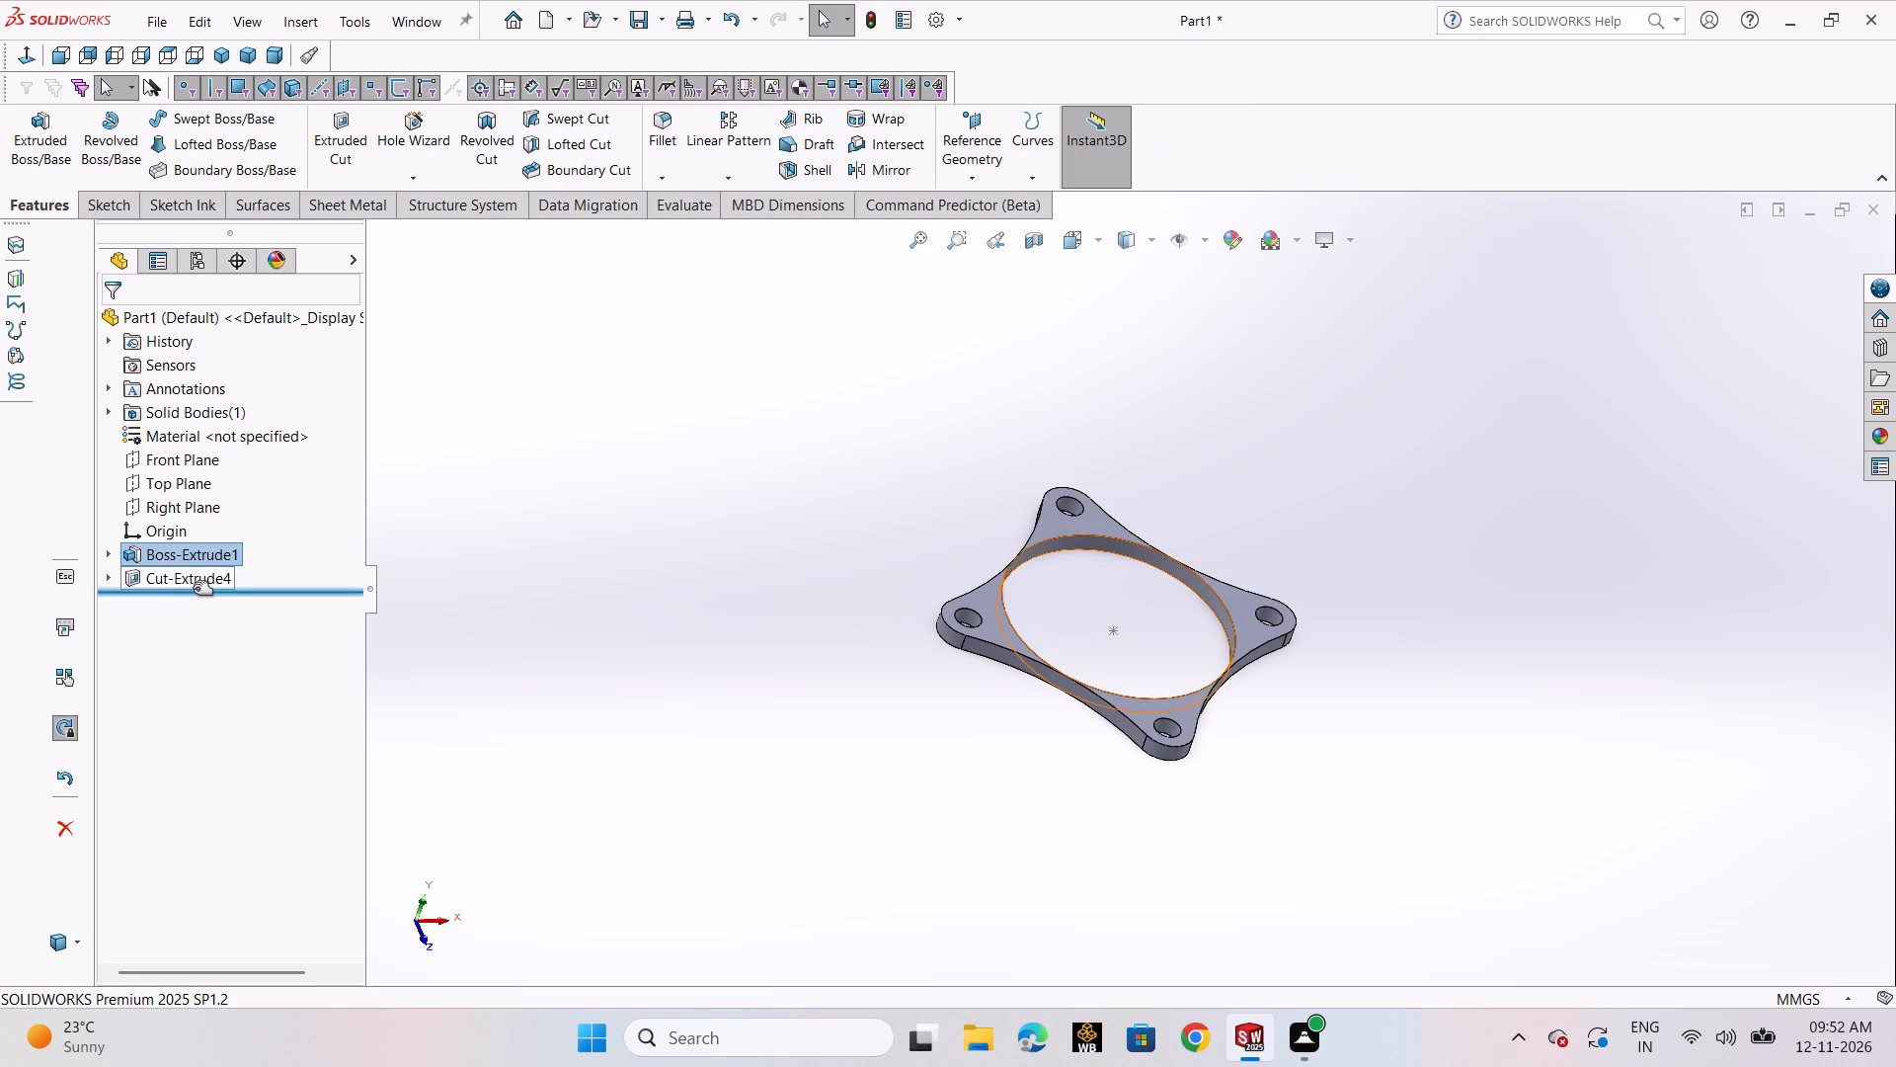
Edit the circular recess cut and set its depth to 10 mm.
{"action": "left_click", "coordinate": [195, 586]}
{"action": "left_click", "coordinate": [208, 519]}
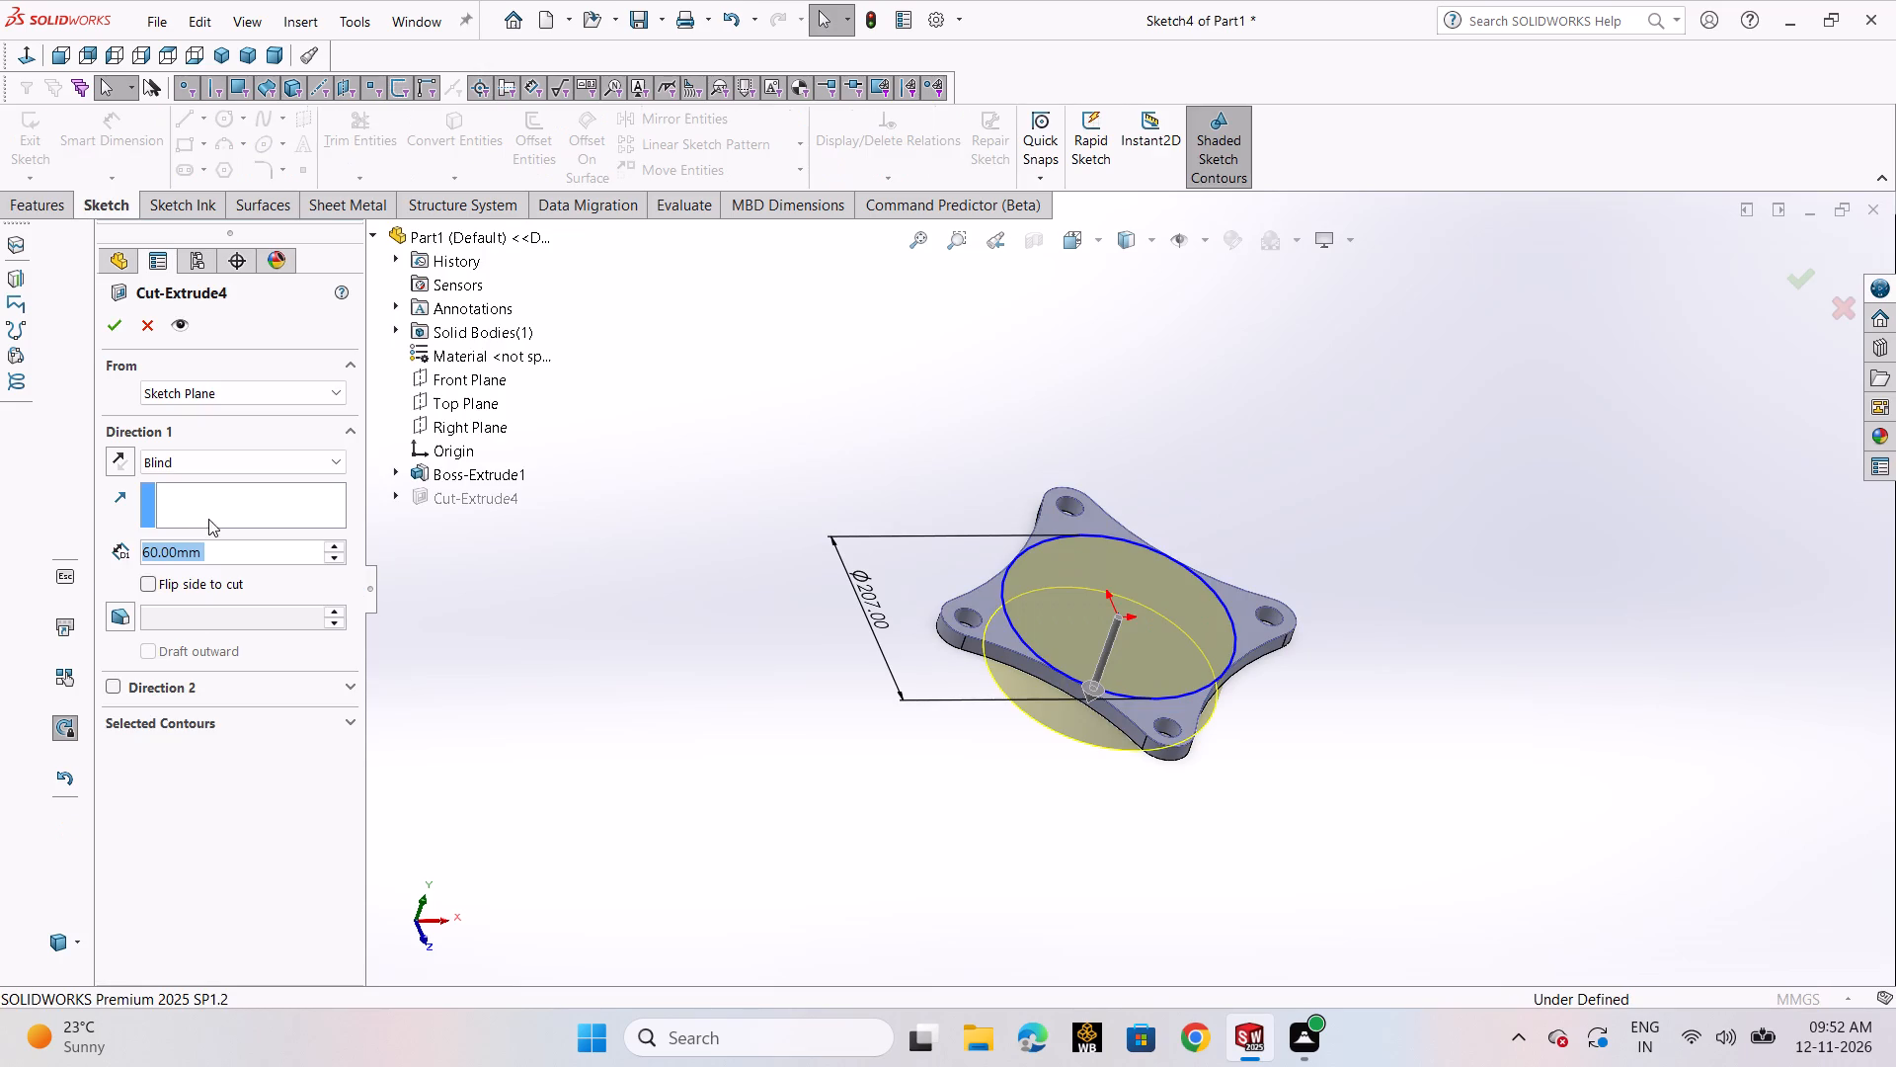
{"action": "type", "text": "10"}
{"action": "key", "text": "Return"}
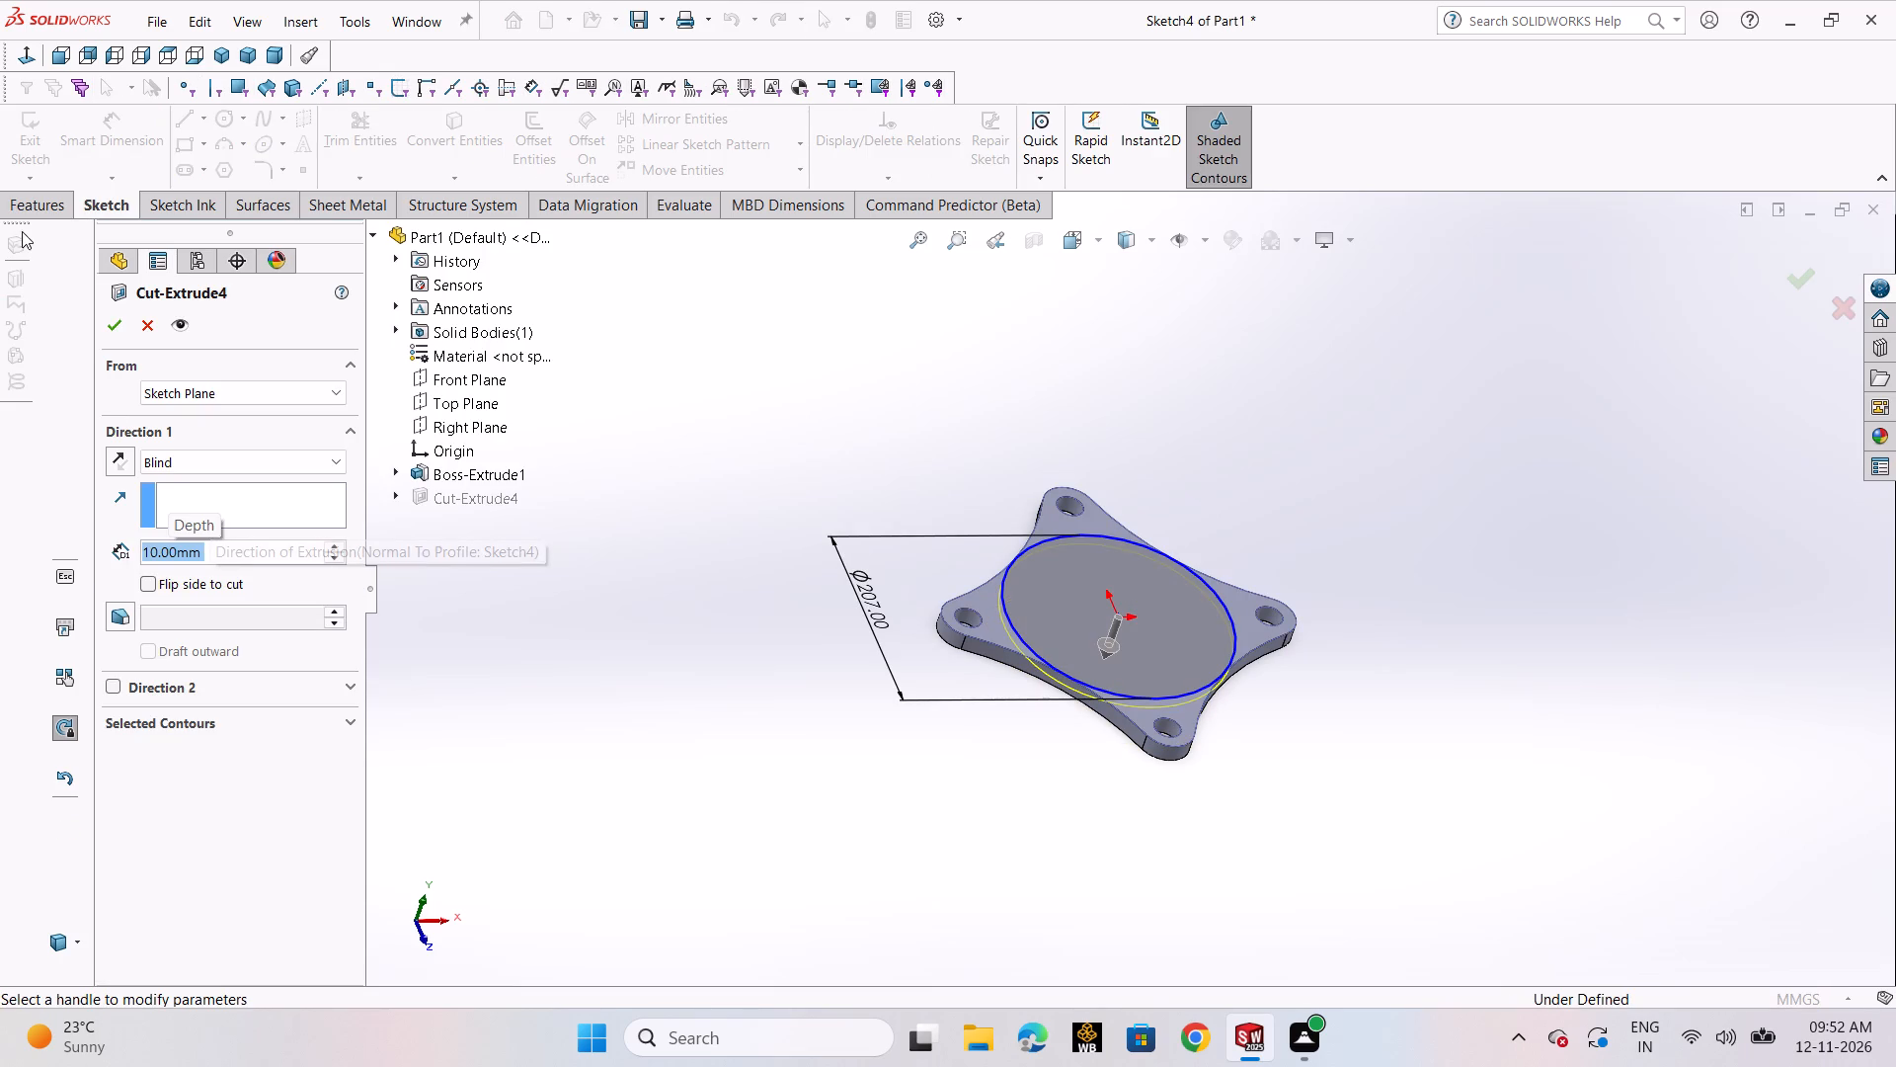
{"action": "left_click", "coordinate": [115, 318]}
{"action": "left_click", "coordinate": [715, 767]}
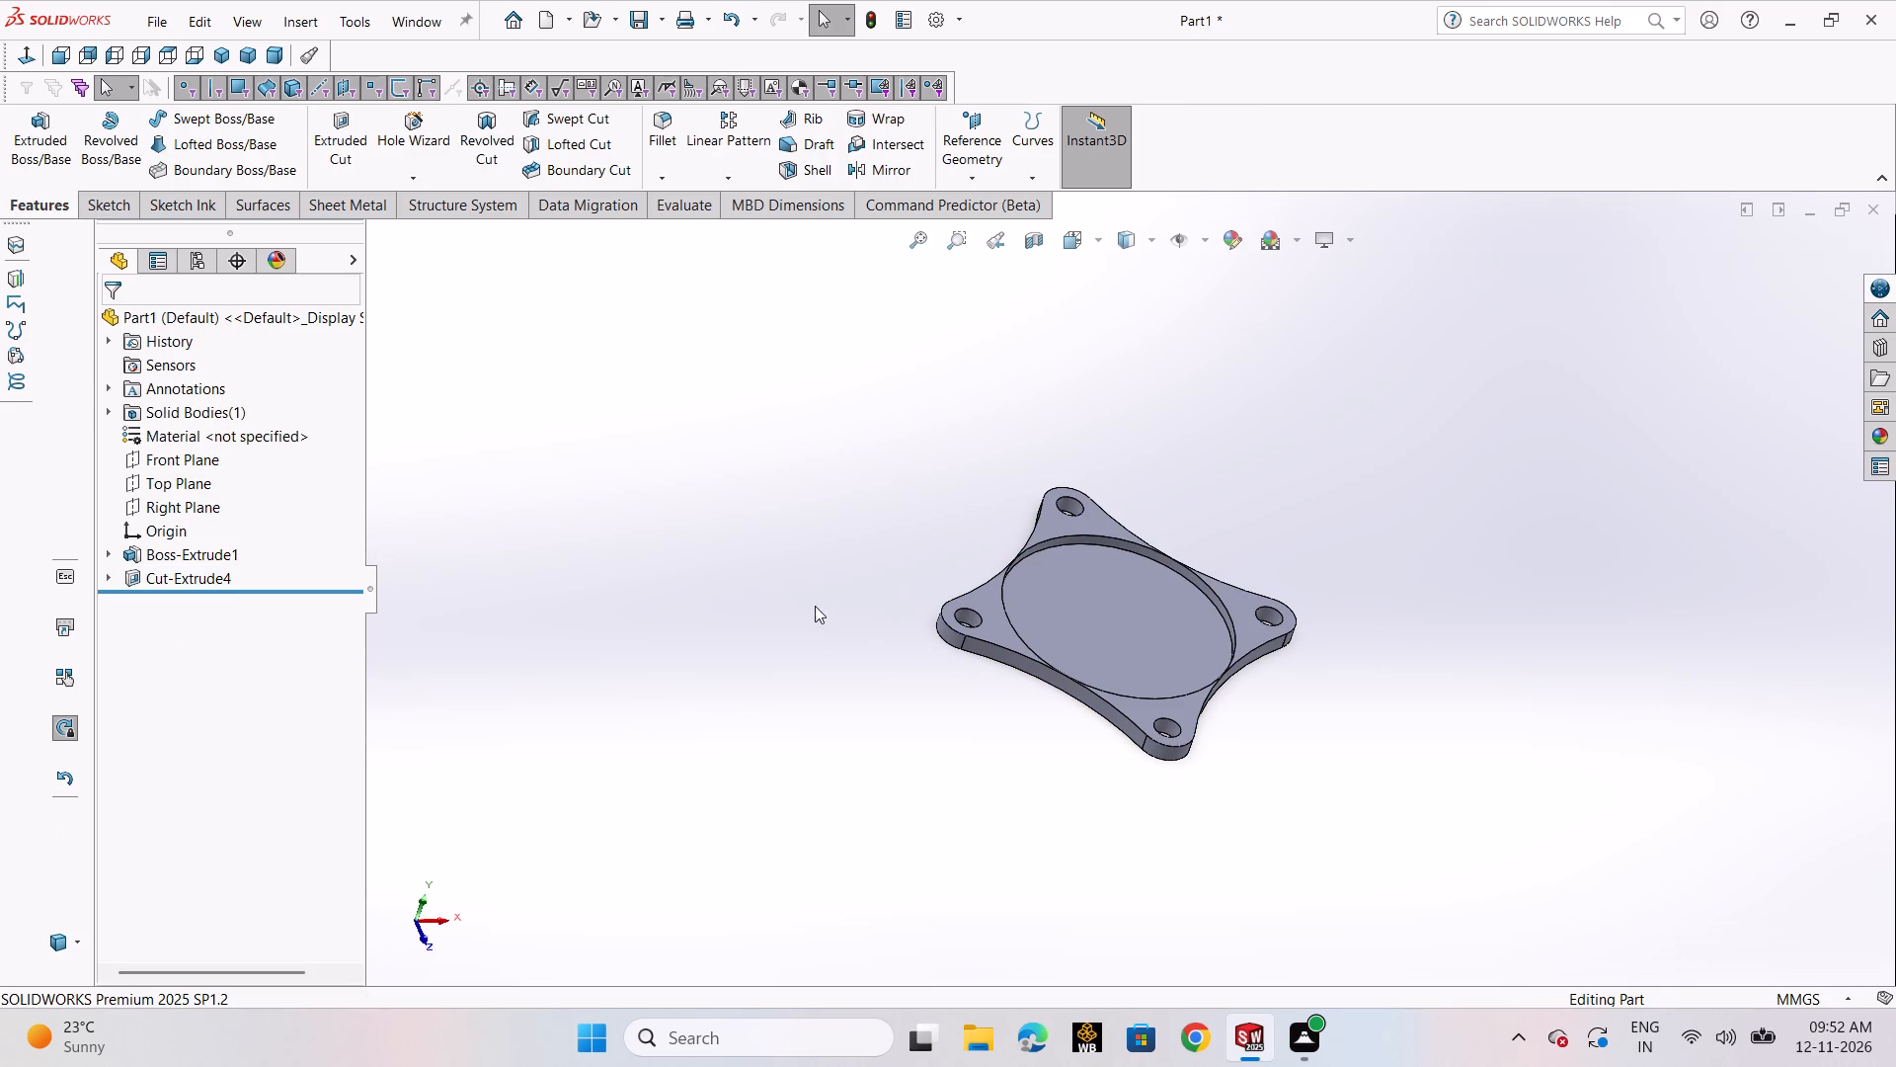
Start a sketch on the recess floor and draw a circle centred on the origin, roughly 0.6 times the recess's diameter.
{"action": "middle_click_drag", "start_coordinate": [1273, 472], "coordinate": [1224, 650]}
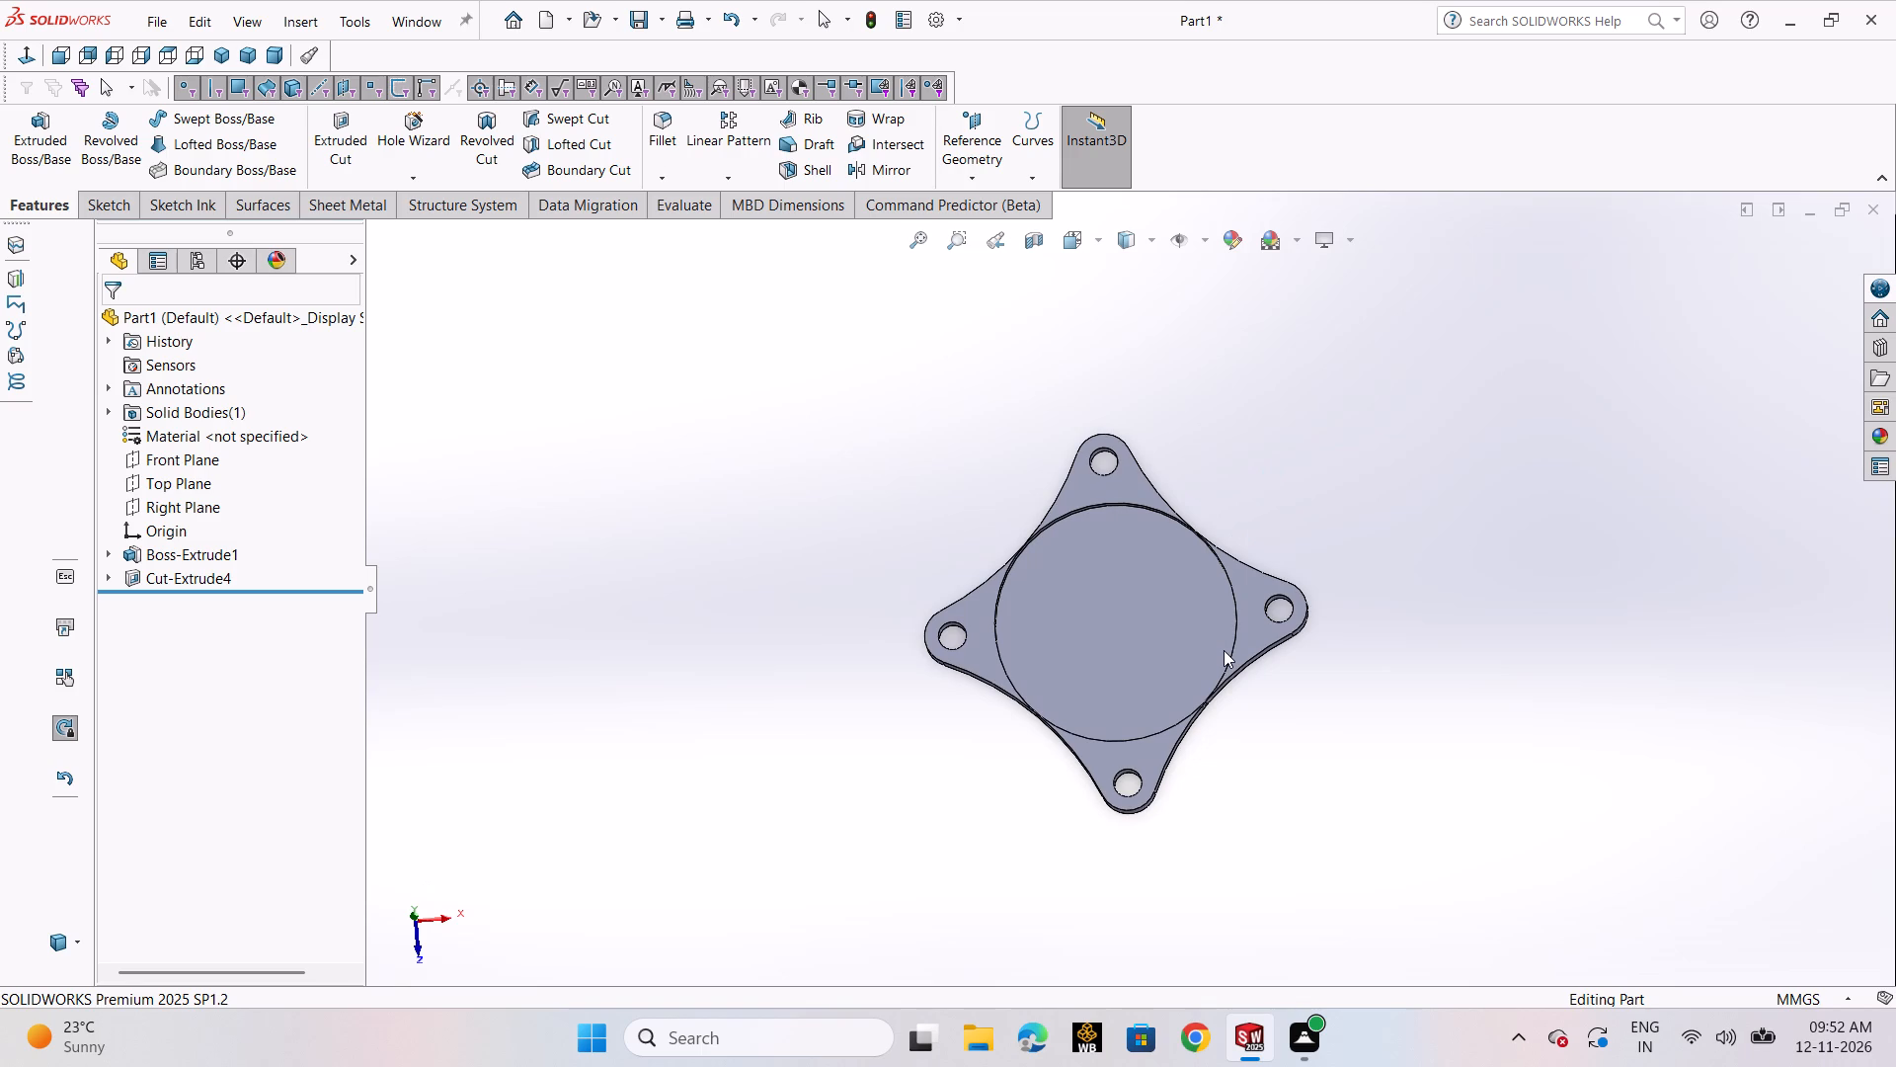
{"action": "left_click", "coordinate": [1157, 650]}
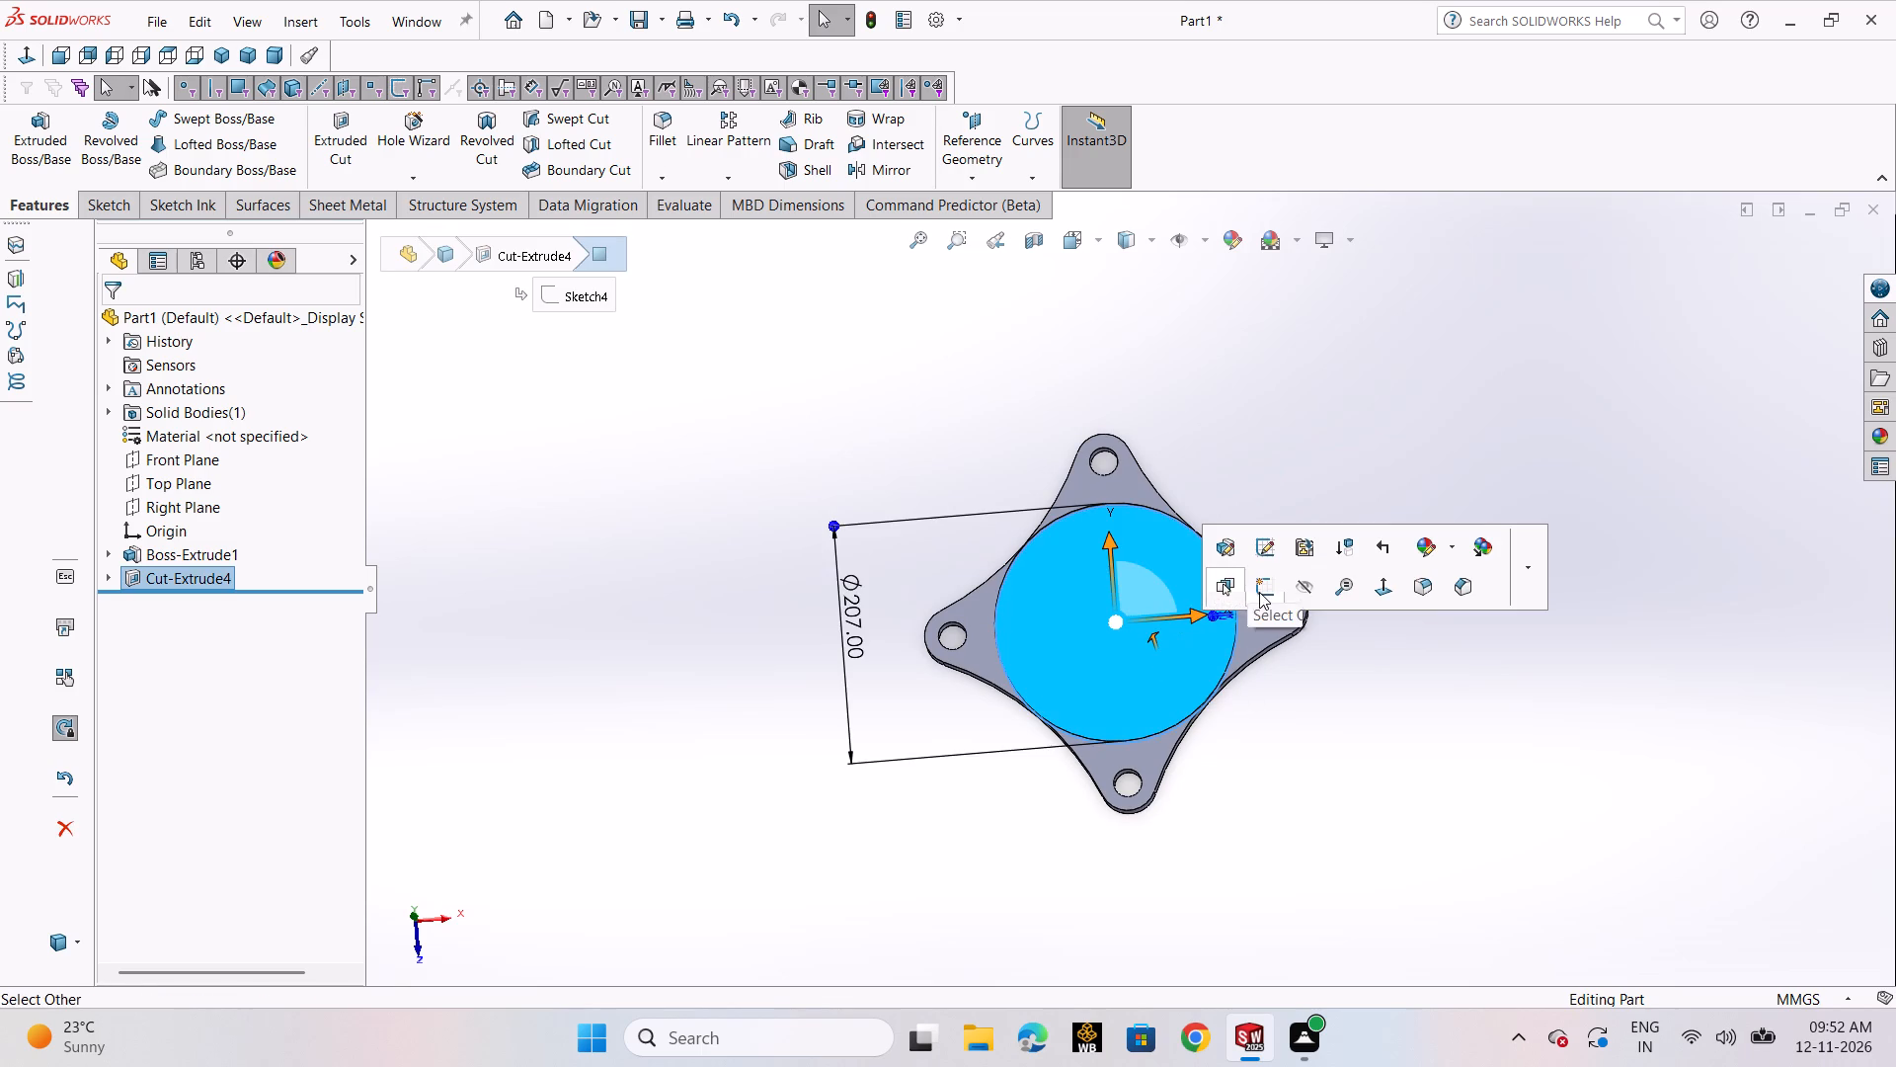
{"action": "left_click", "coordinate": [1259, 592]}
{"action": "left_click", "coordinate": [1454, 454]}
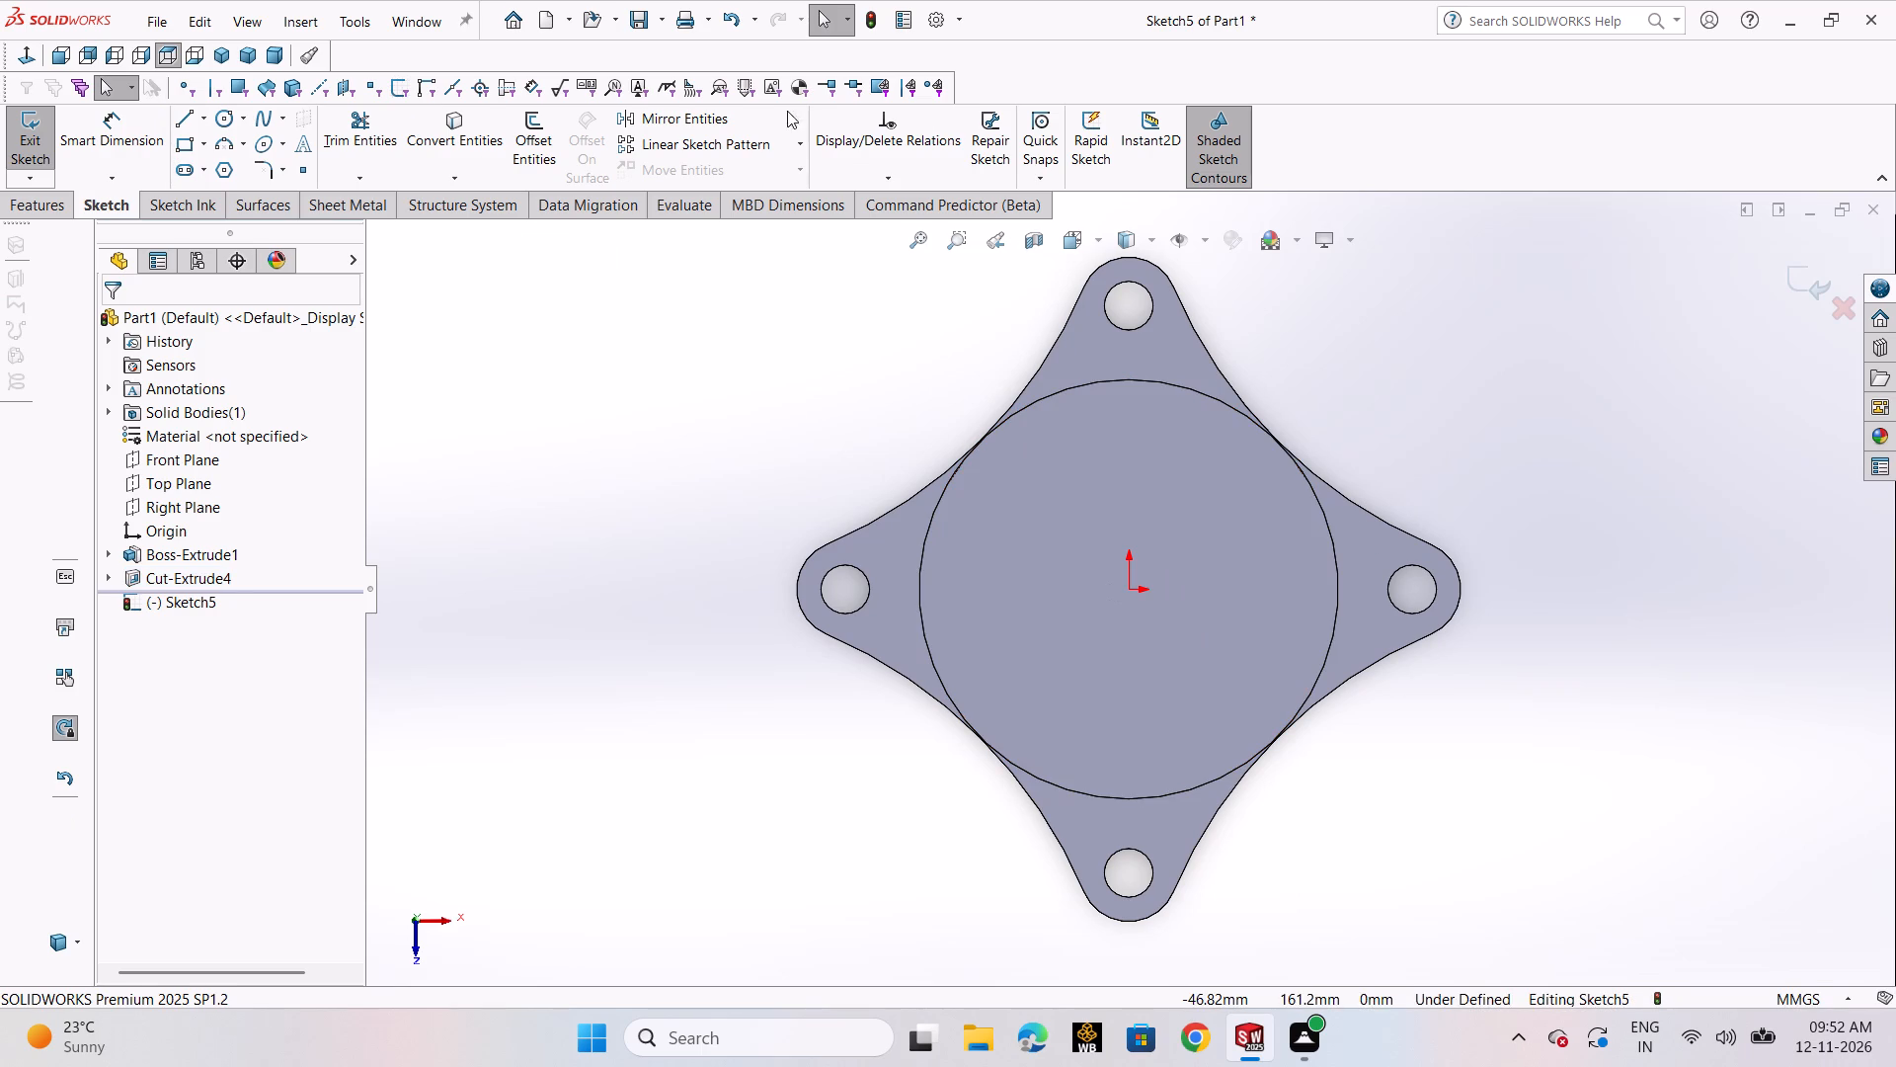
{"action": "left_click", "coordinate": [223, 123]}
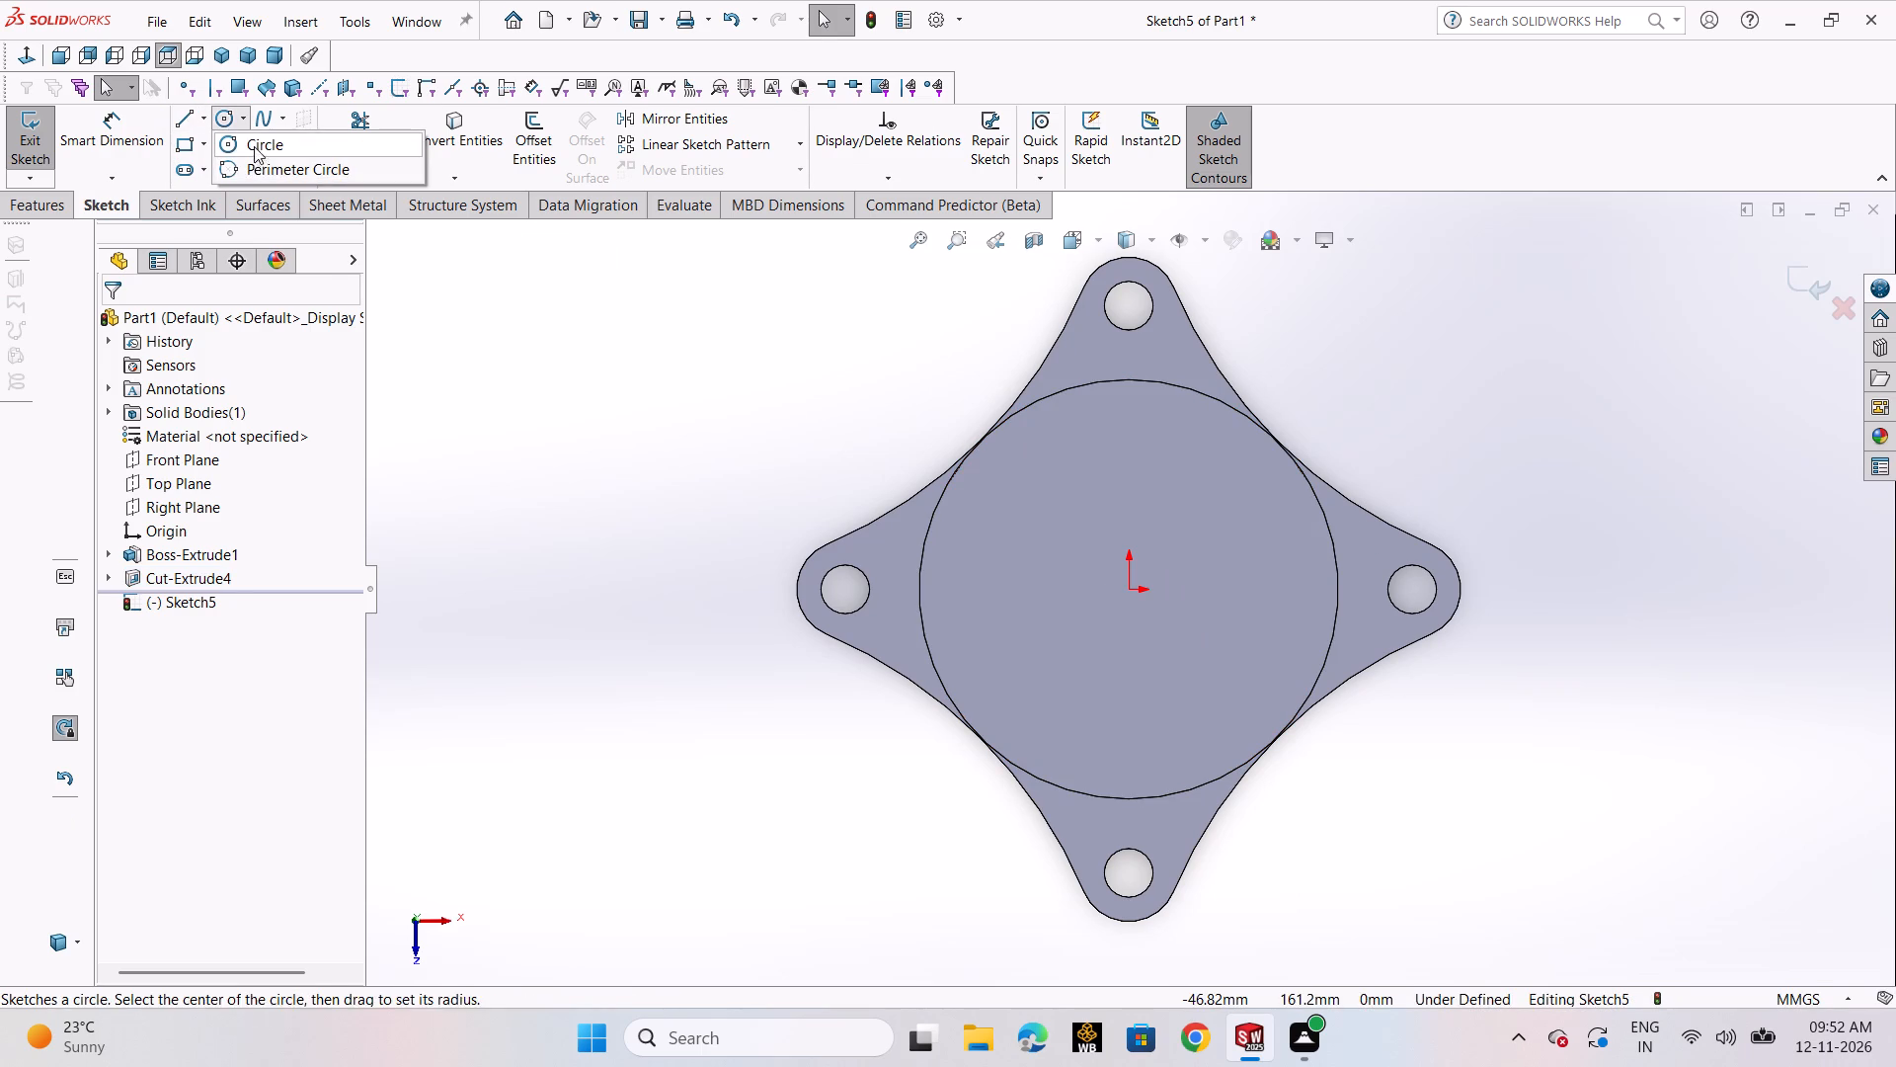
{"action": "left_click", "coordinate": [254, 146]}
{"action": "left_click", "coordinate": [1131, 594]}
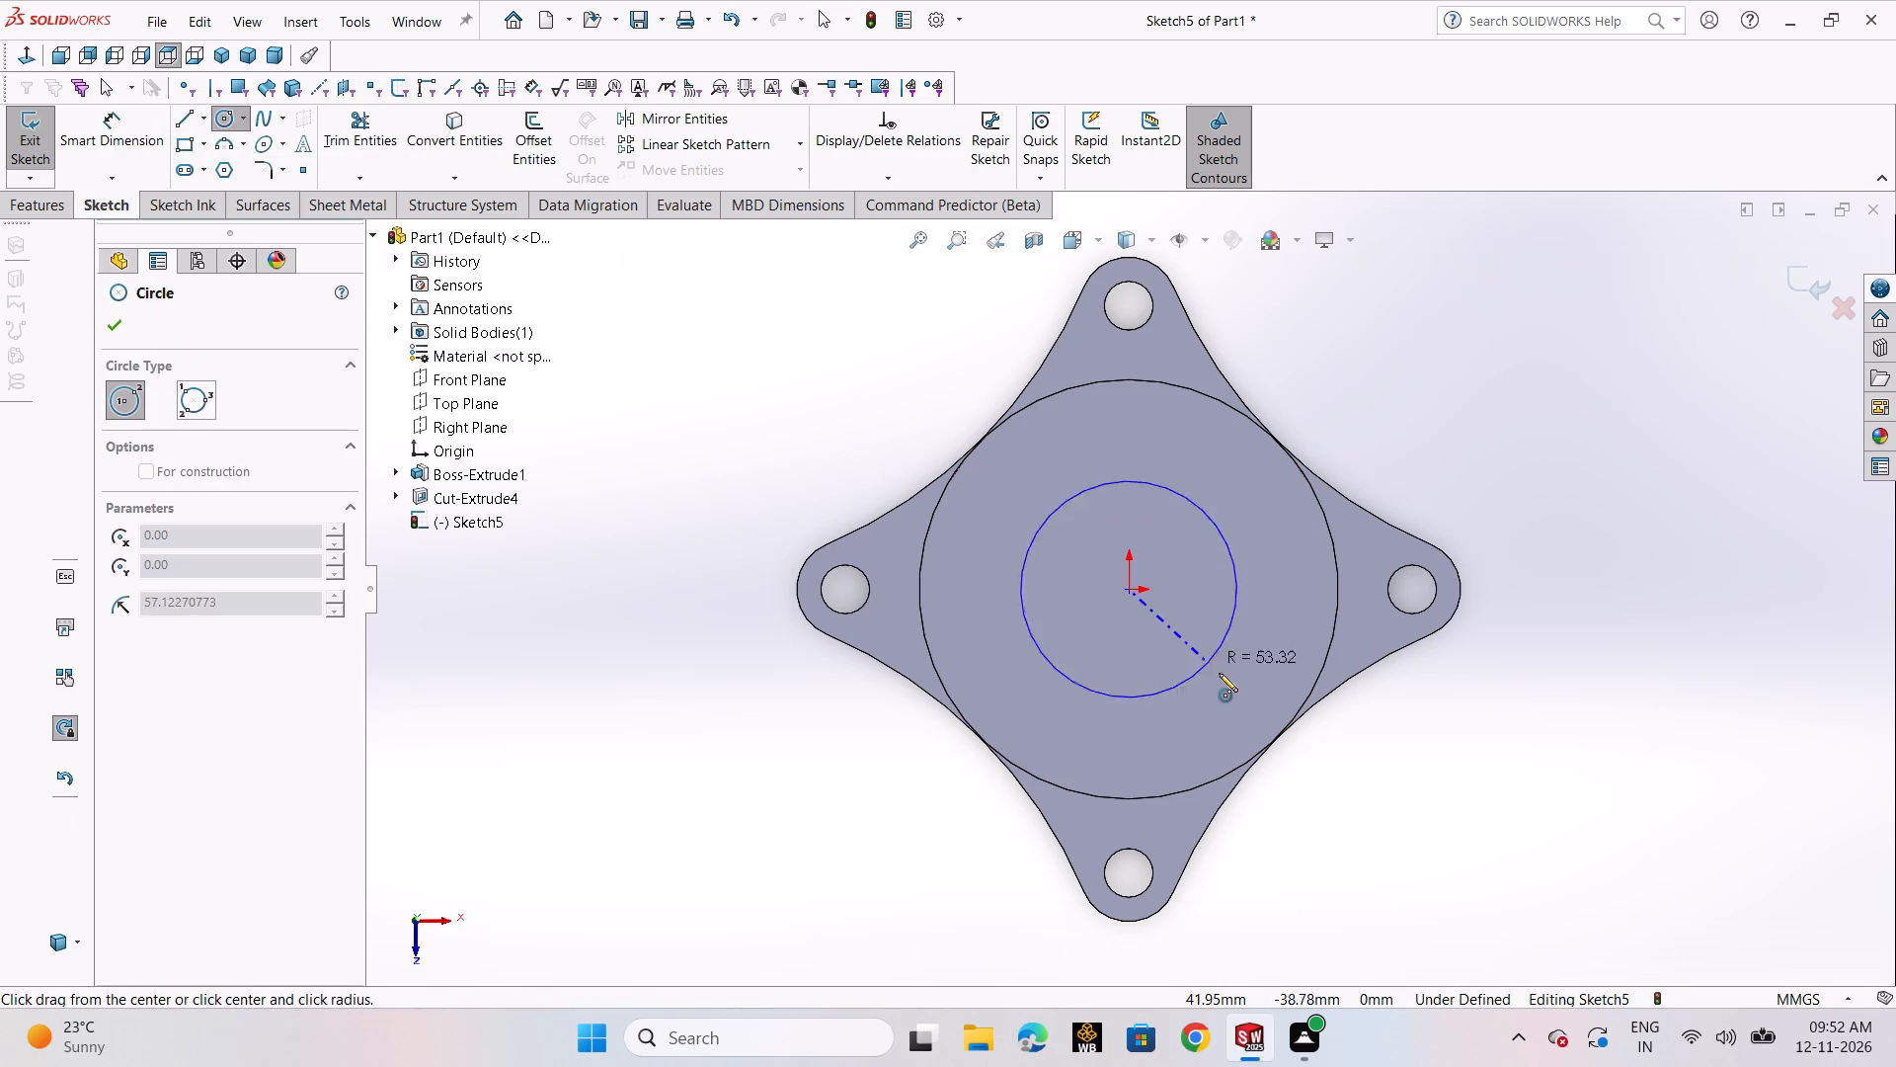
{"action": "left_click", "coordinate": [1221, 673]}
{"action": "right_click", "coordinate": [1221, 673]}
{"action": "left_click", "coordinate": [1246, 687]}
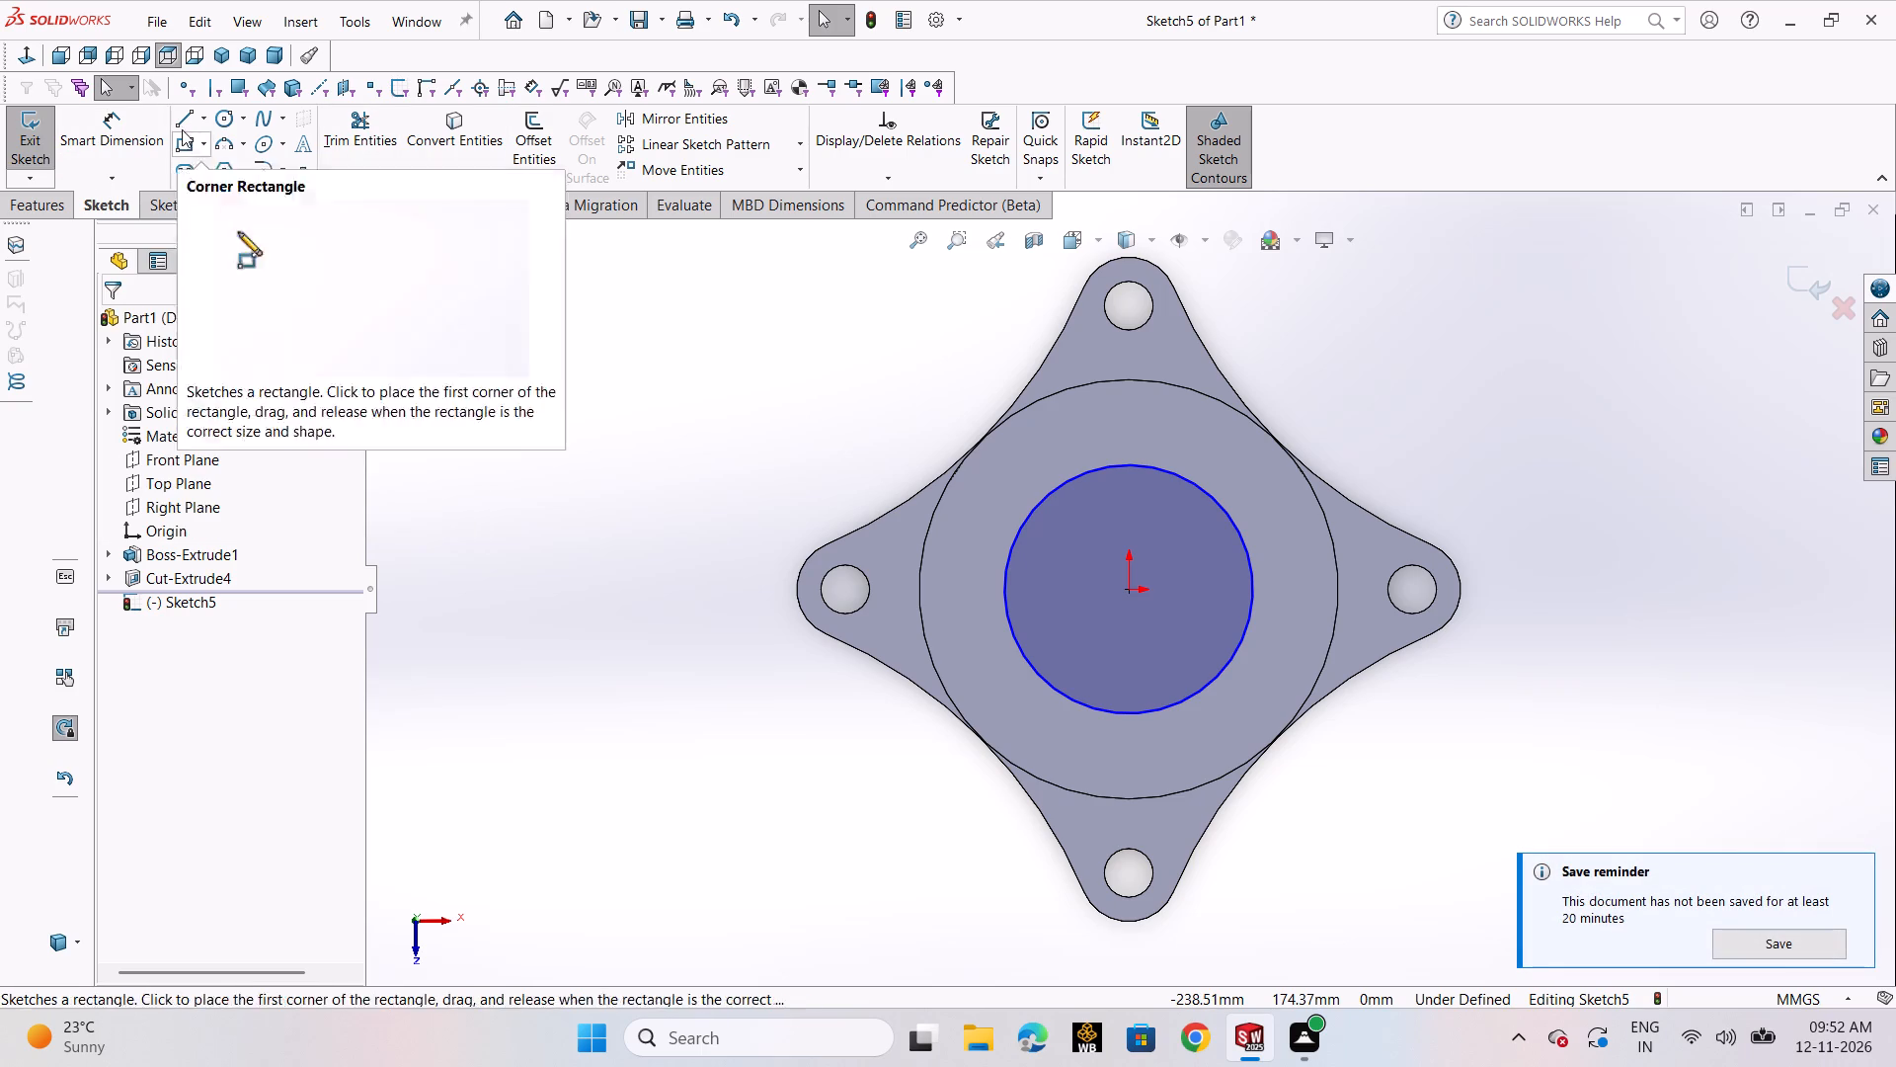
Start another circle in the recess floor sketch.
{"action": "left_click", "coordinate": [221, 121]}
{"action": "left_click", "coordinate": [242, 151]}
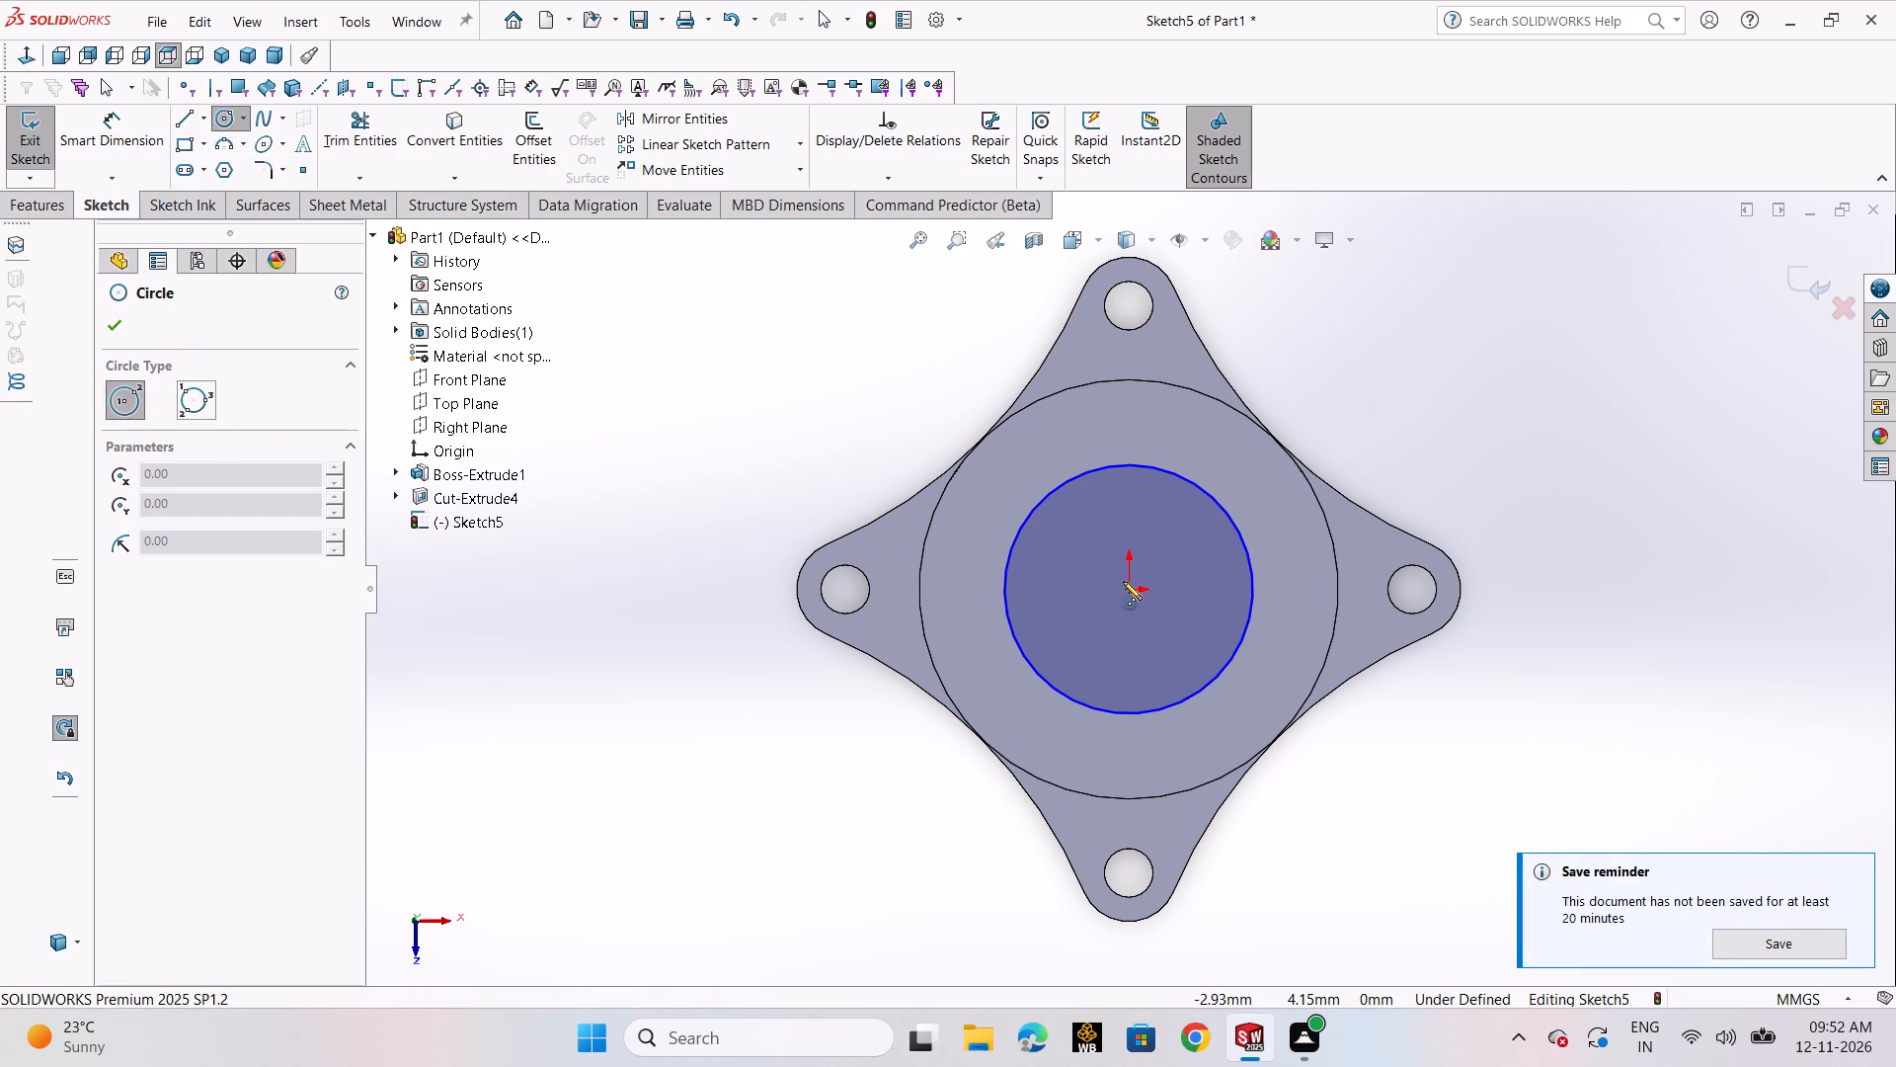
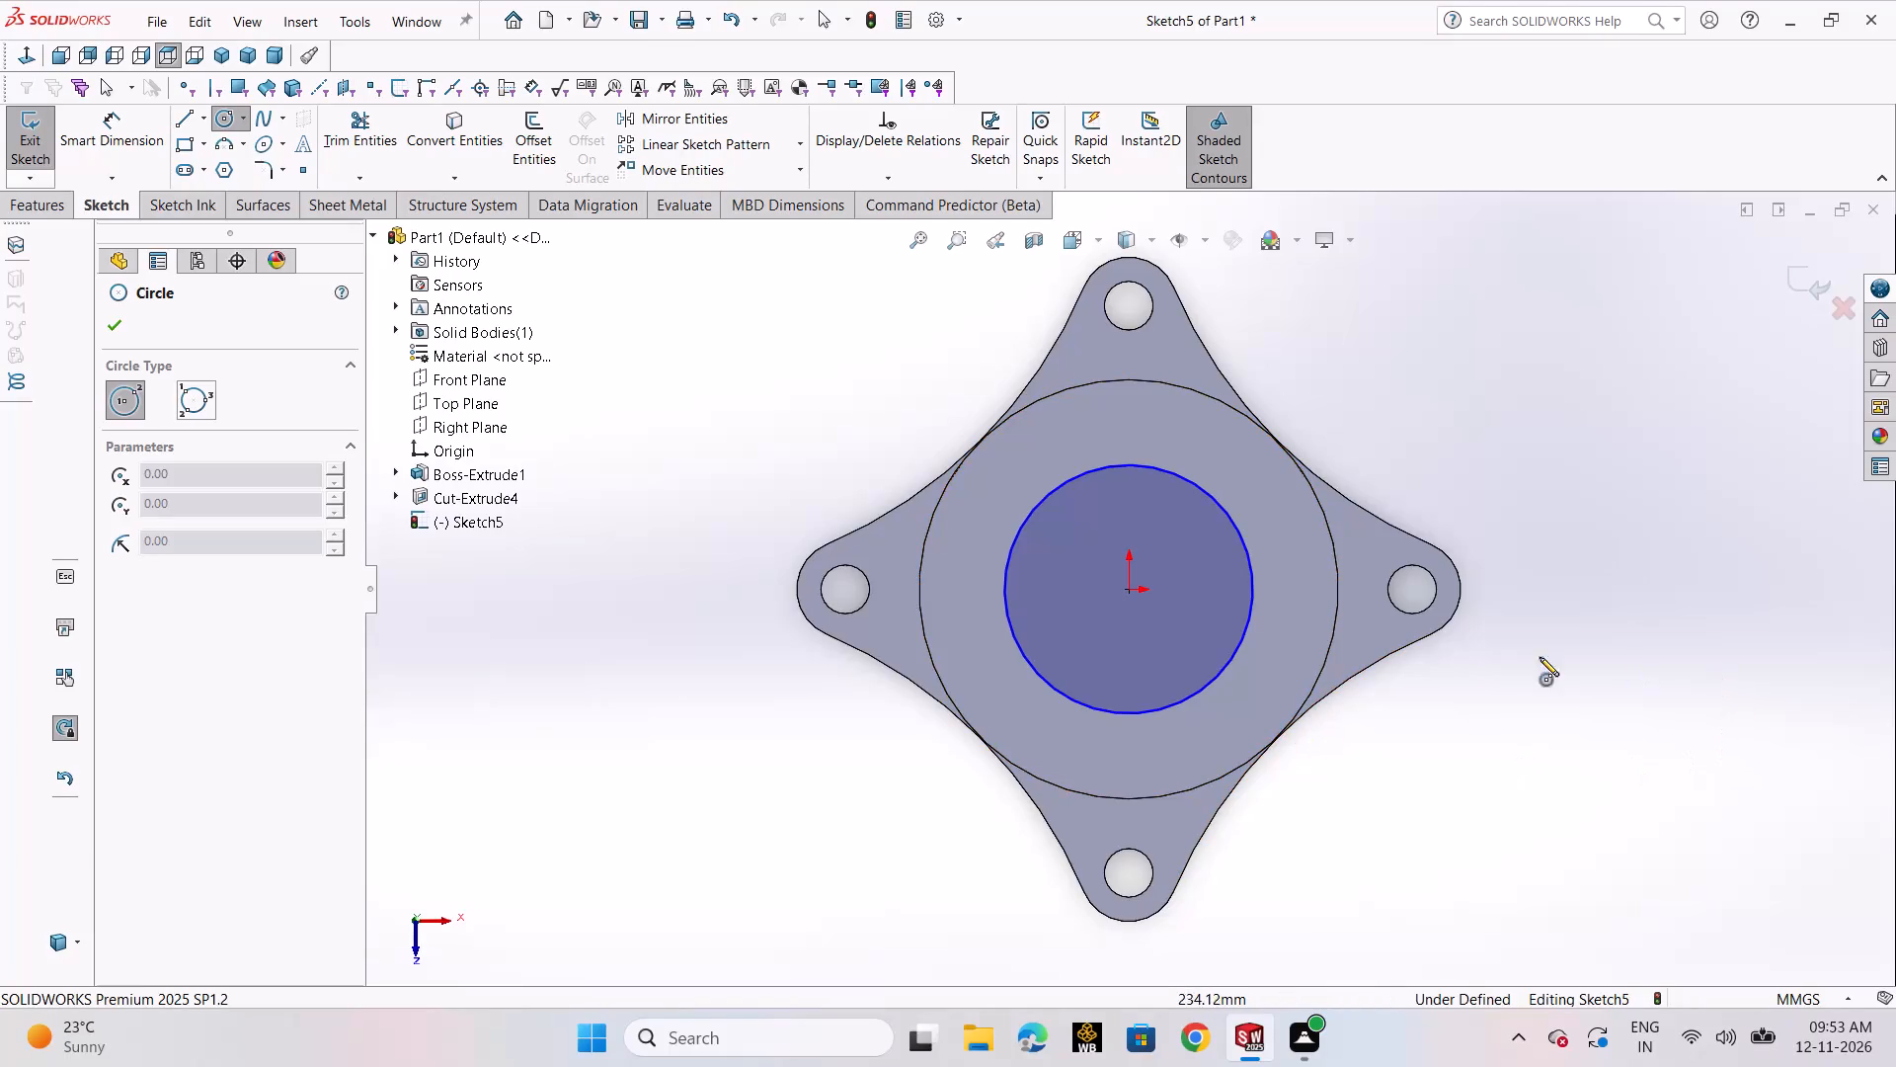
Draw a second circle centred on the origin, between the first circle and the recess edge, roughly 0.8 times the recess's diameter.
{"action": "scroll", "coordinate": [1422, 646], "scroll_direction": "up", "scroll_amount": 2}
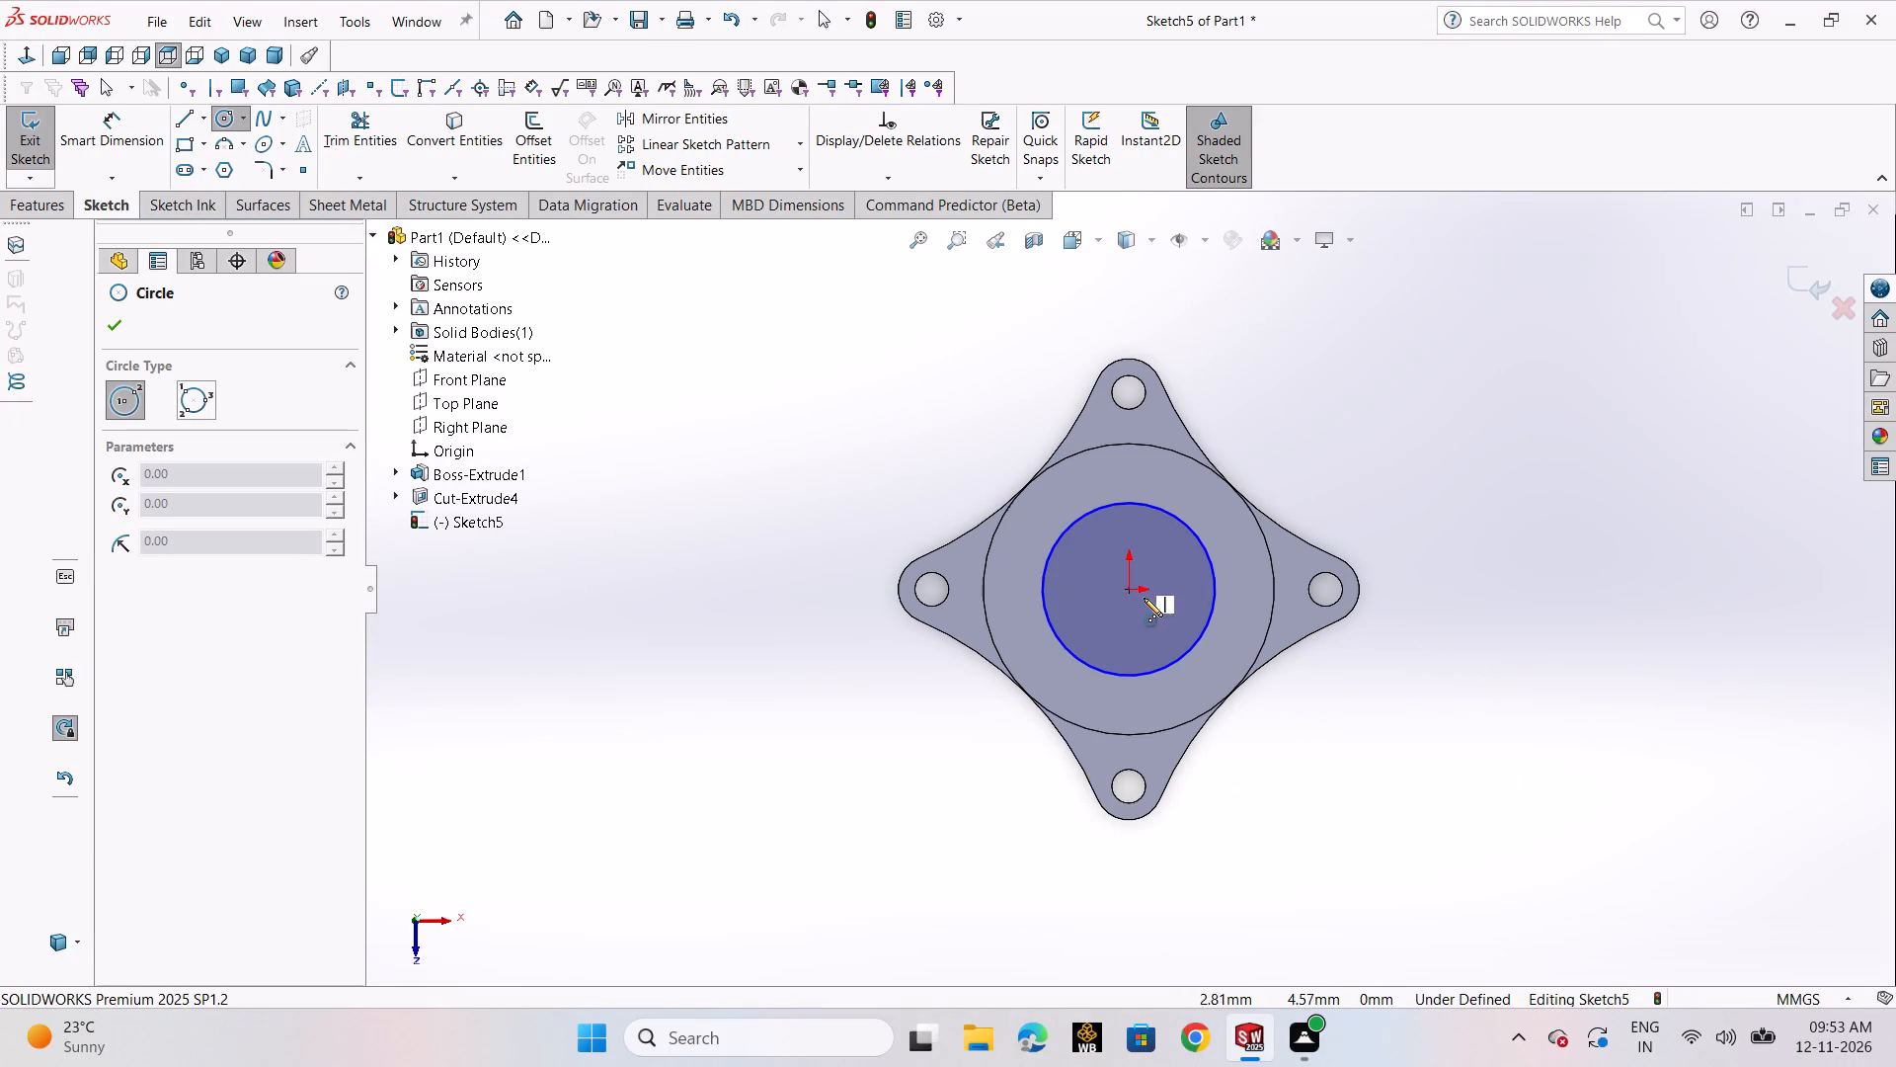
{"action": "left_click", "coordinate": [1131, 594]}
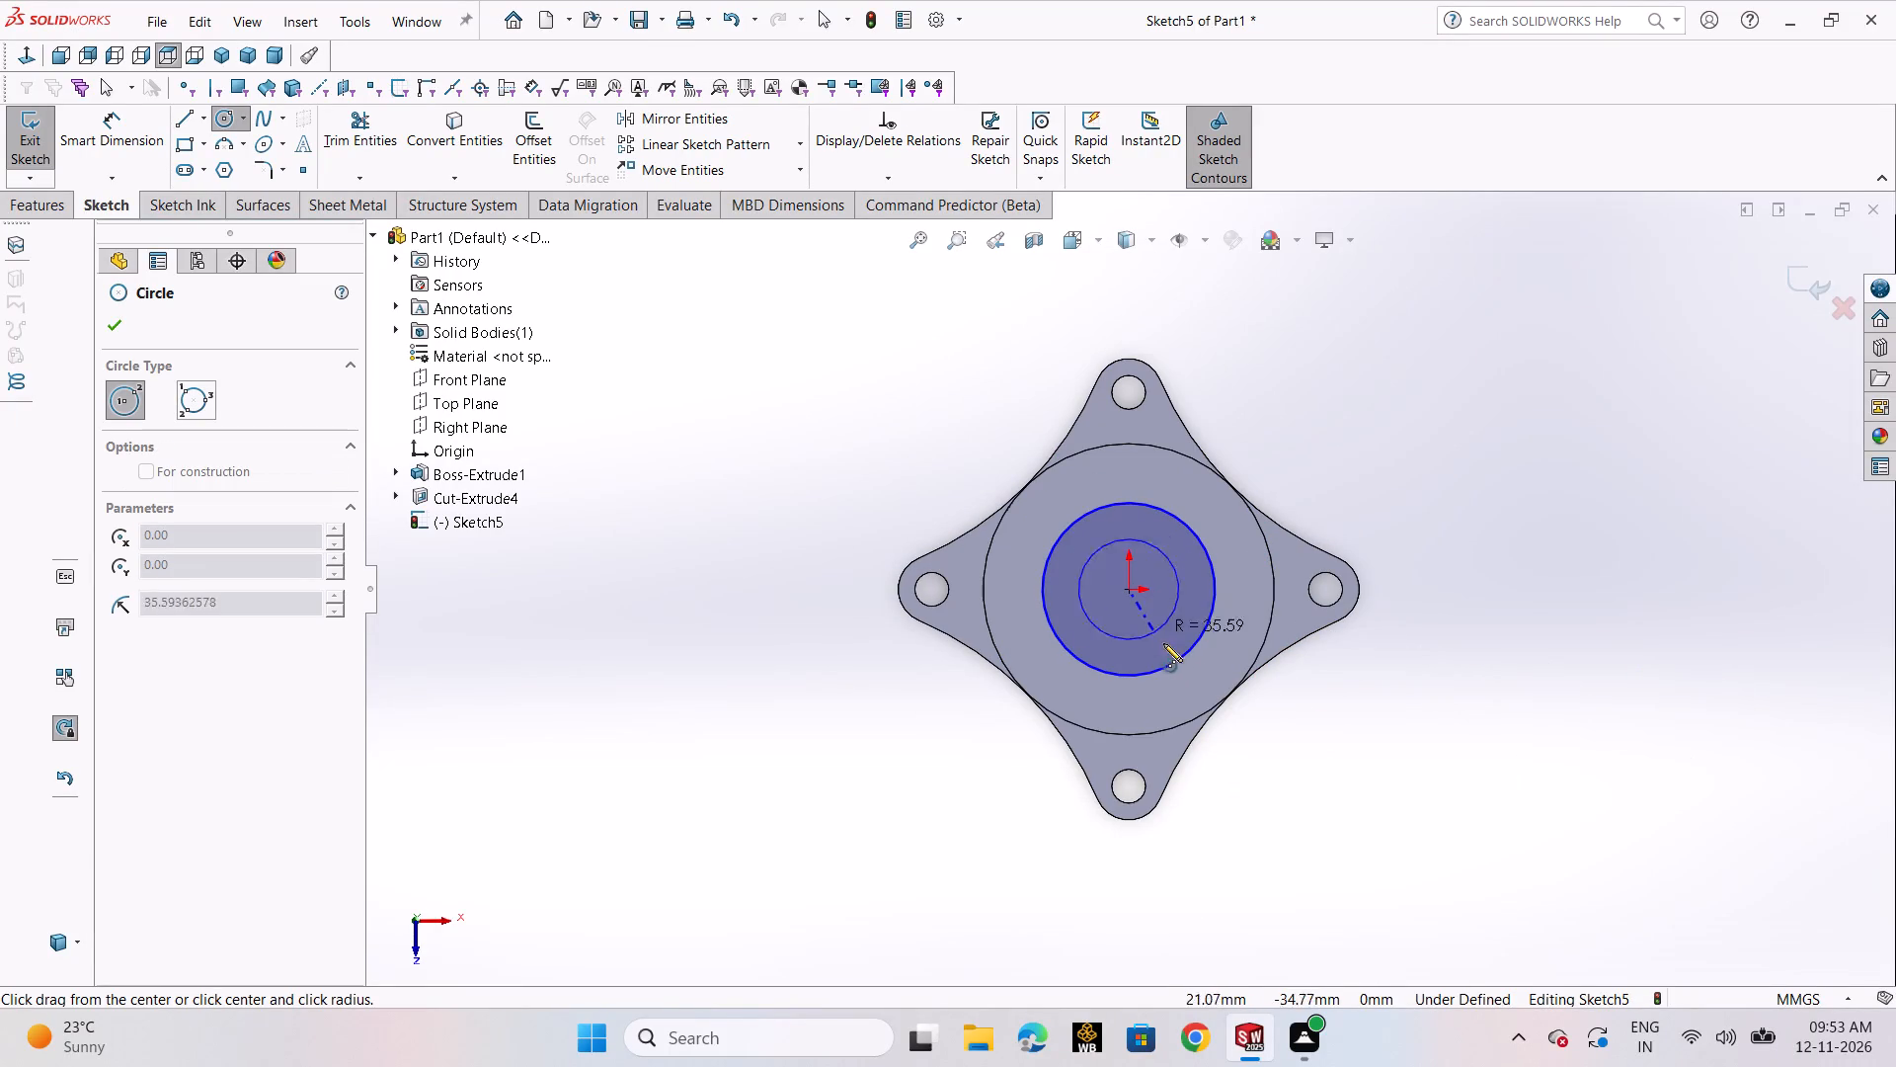
{"action": "left_click", "coordinate": [1206, 673]}
{"action": "right_click", "coordinate": [1206, 673]}
{"action": "left_click", "coordinate": [1270, 698]}
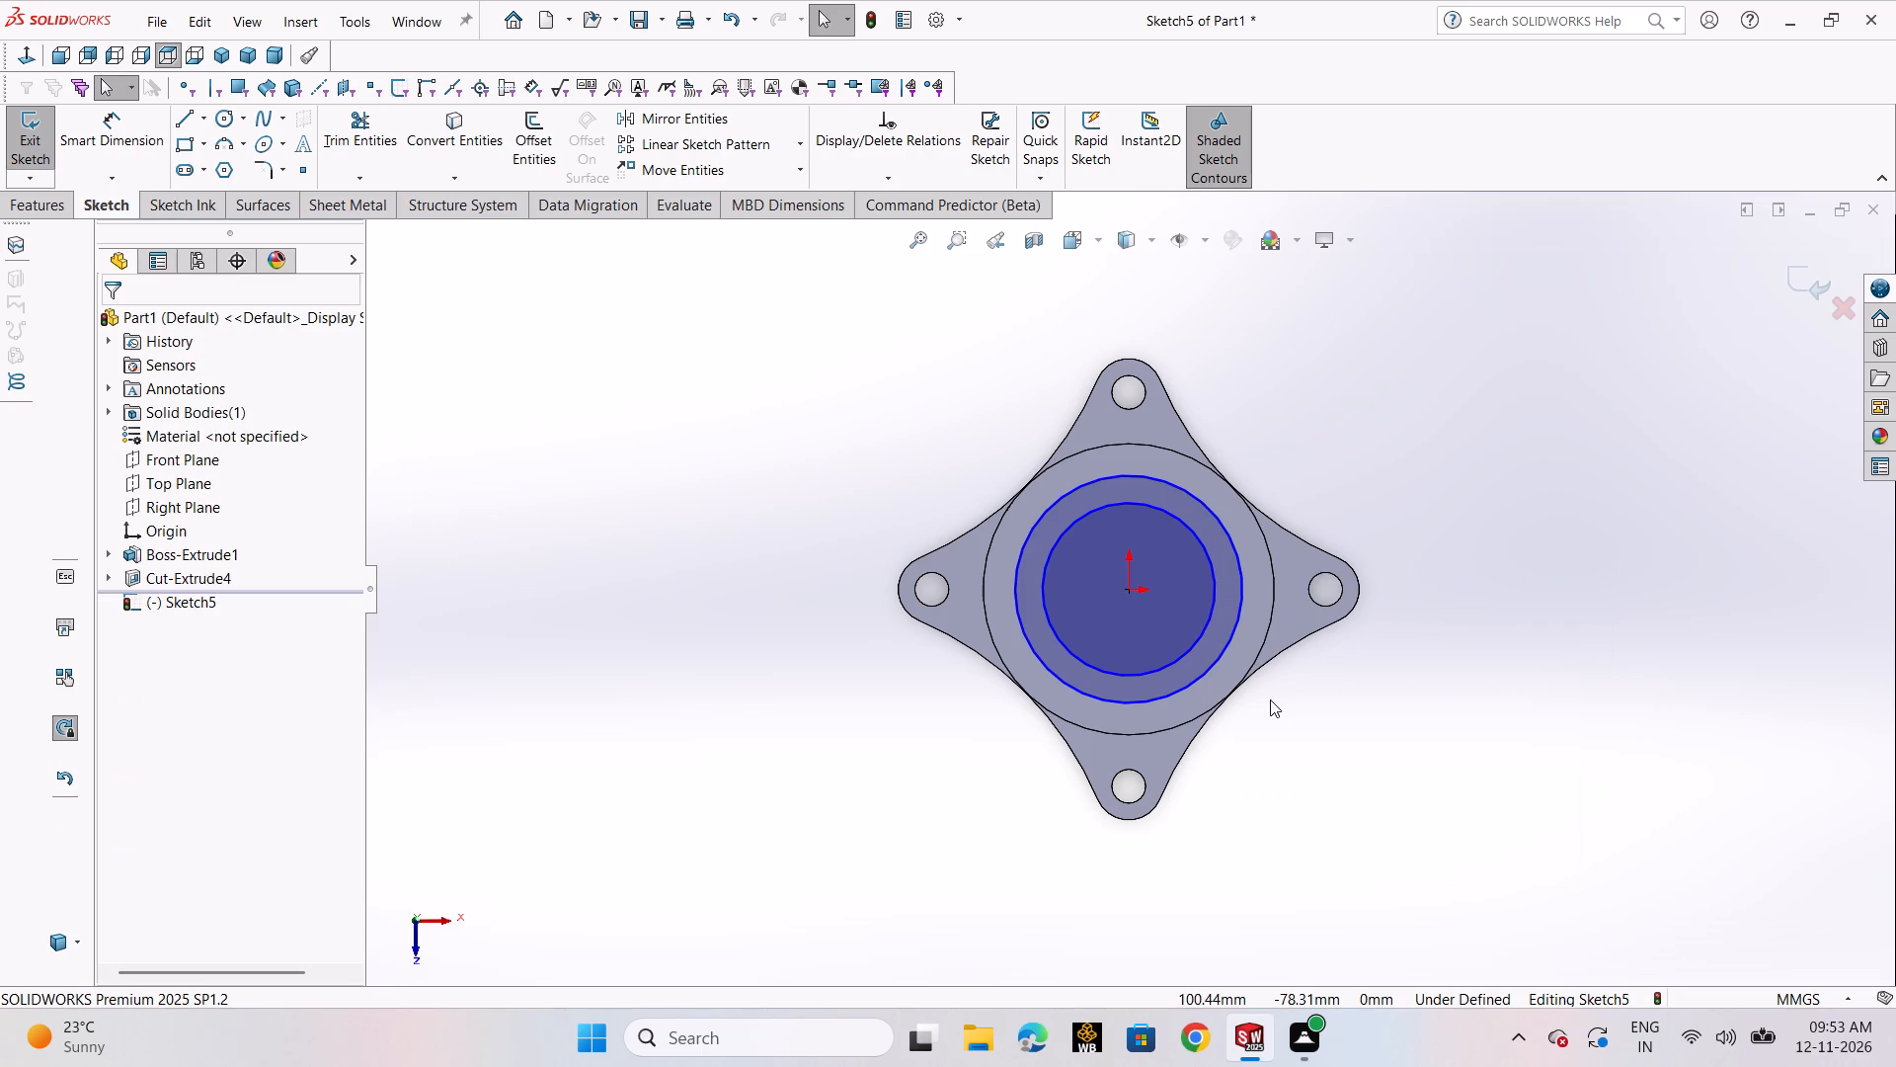
Save the part in the inetenship folder as "square flange hub with arc grovees and keyed".
{"action": "key", "text": "ctrl+s"}
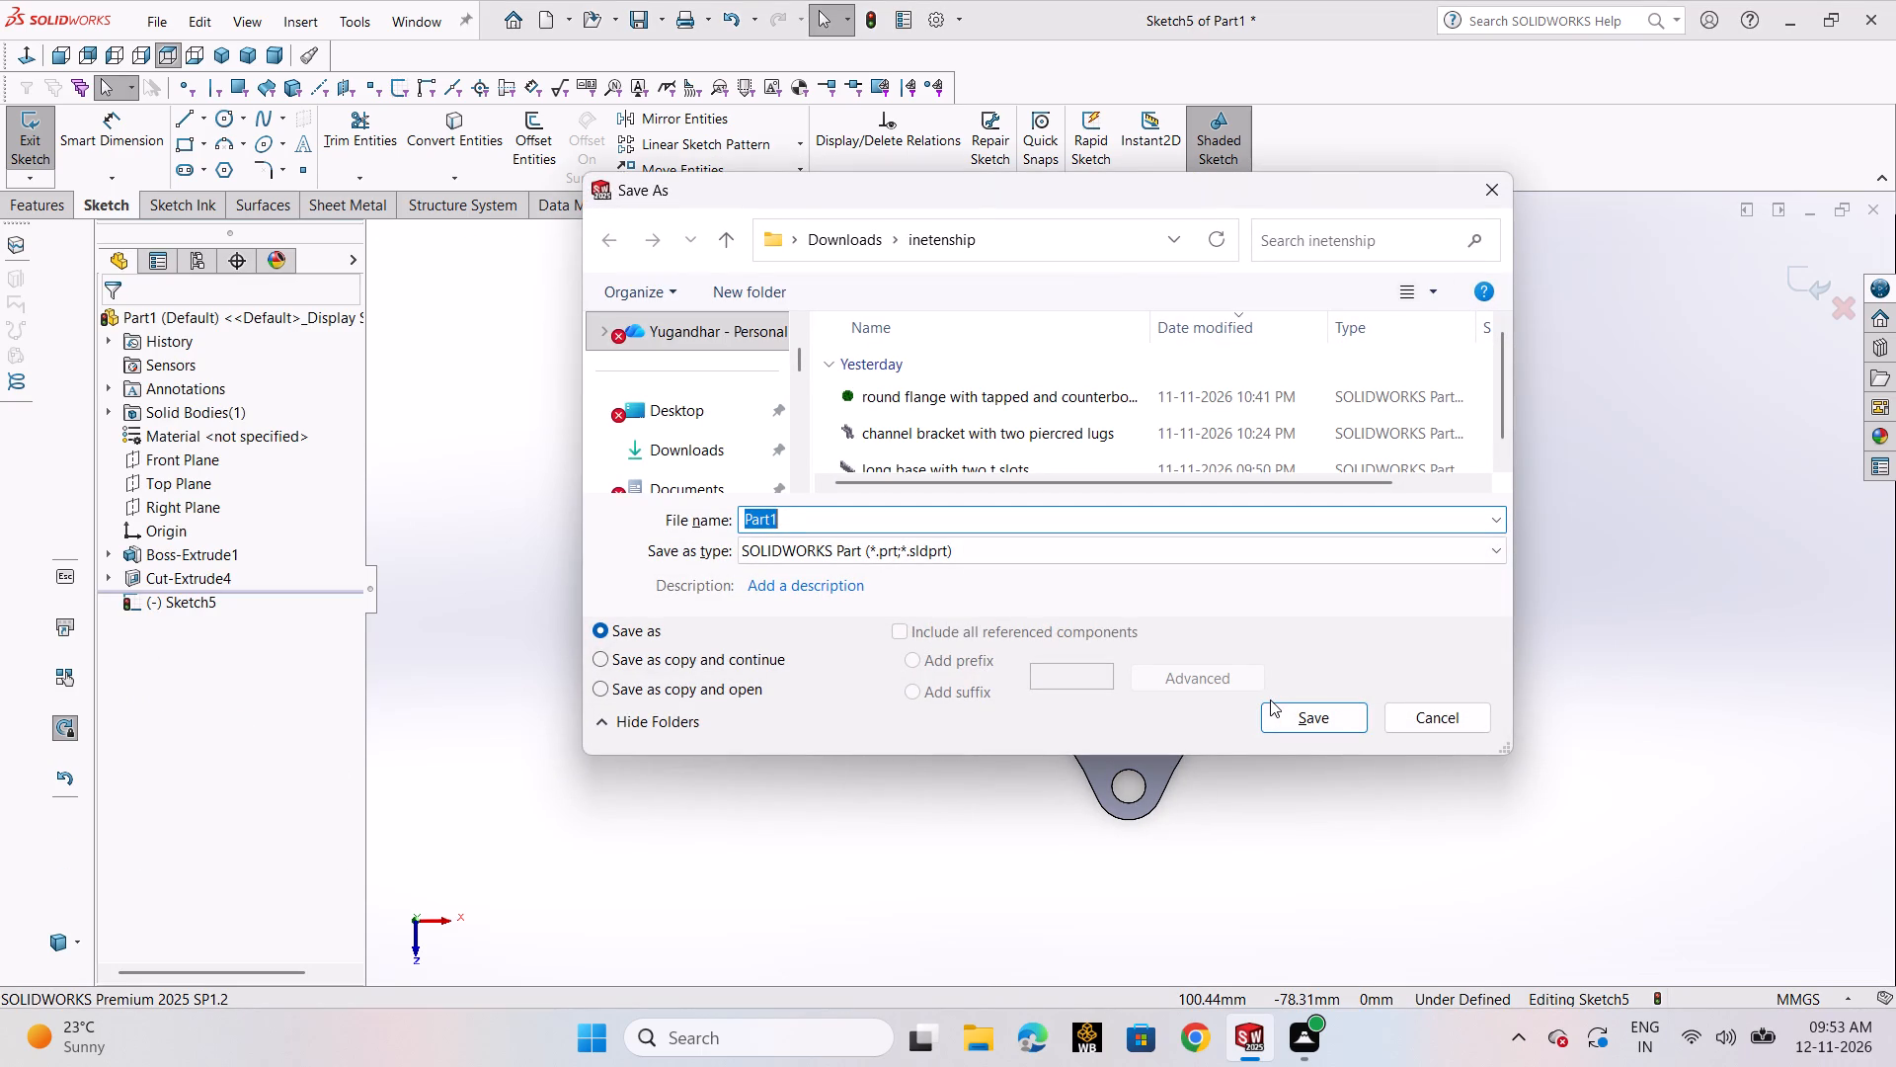
{"action": "key", "text": "BackSpace"}
{"action": "type", "text": "sq"}
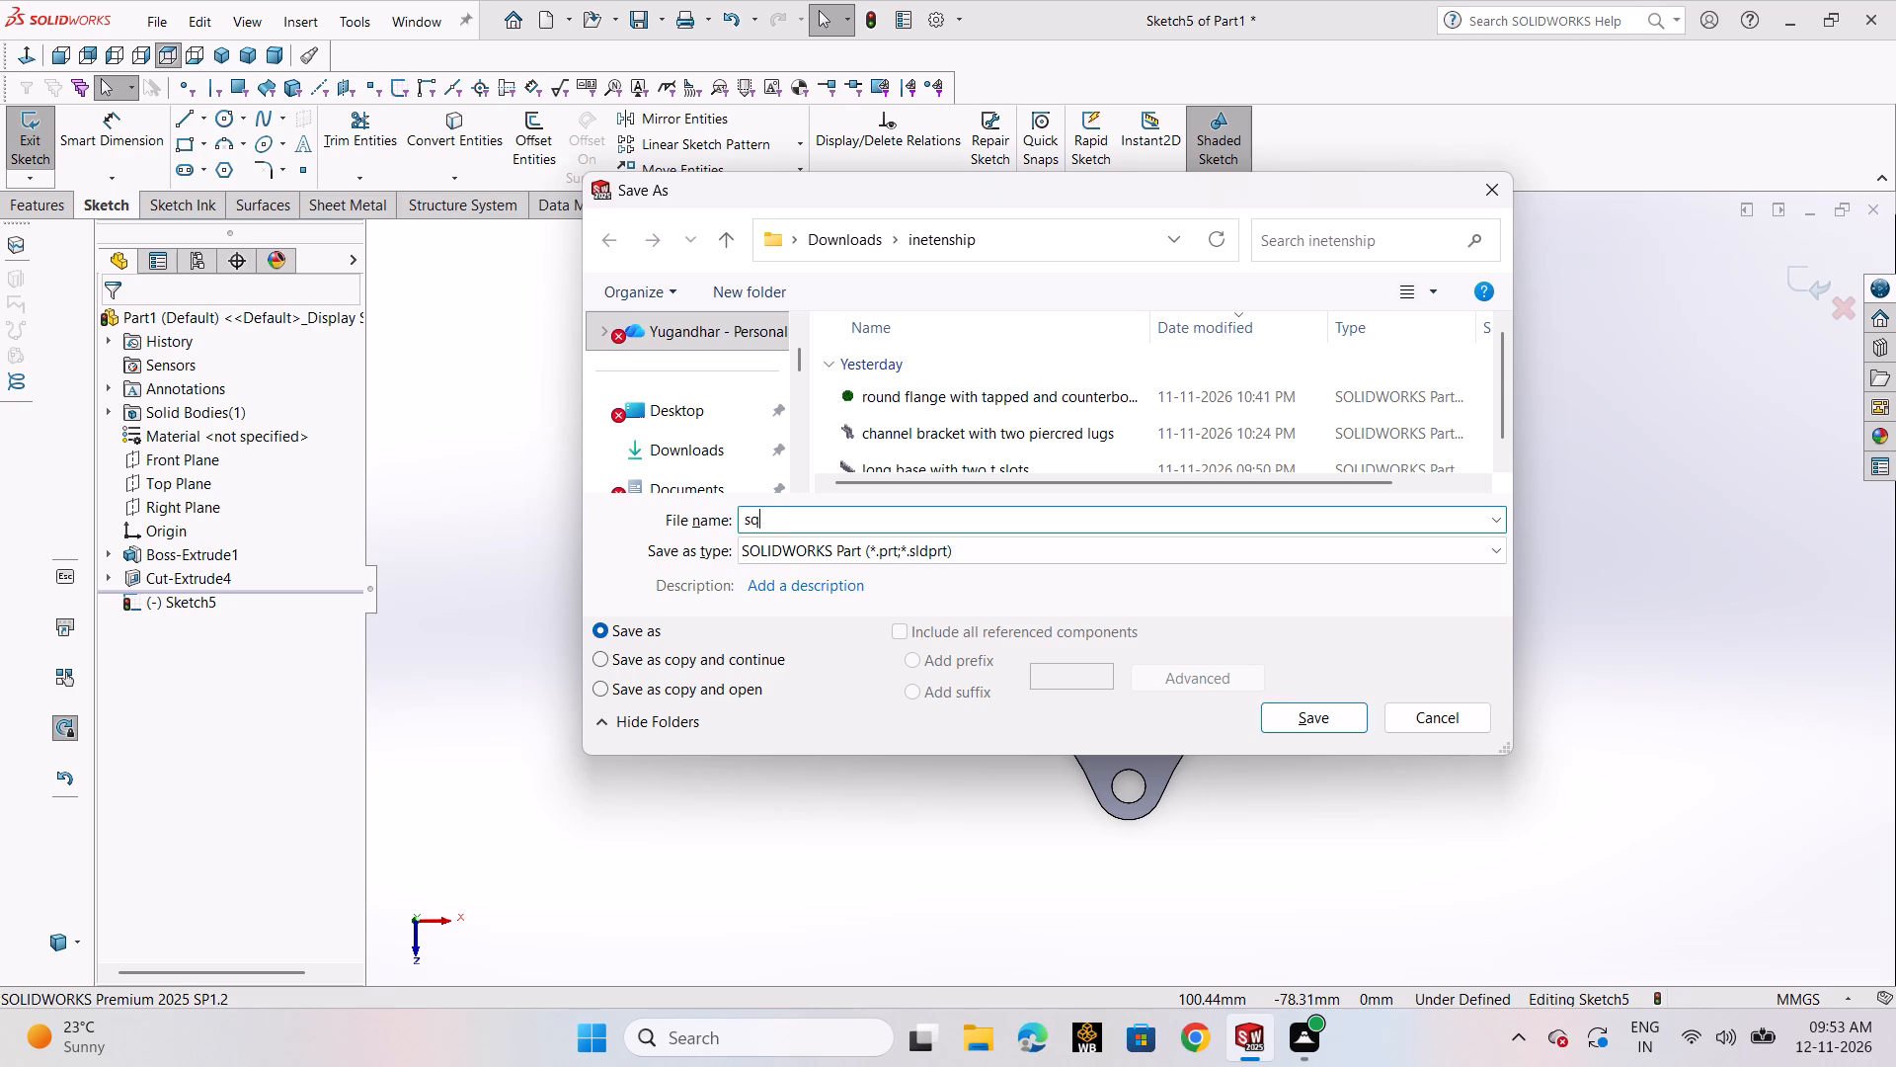
{"action": "key", "text": "y"}
{"action": "key", "text": "BackSpace"}
{"action": "key", "text": "u"}
{"action": "type", "text": "are"}
{"action": "key", "text": "space"}
{"action": "type", "text": "flange"}
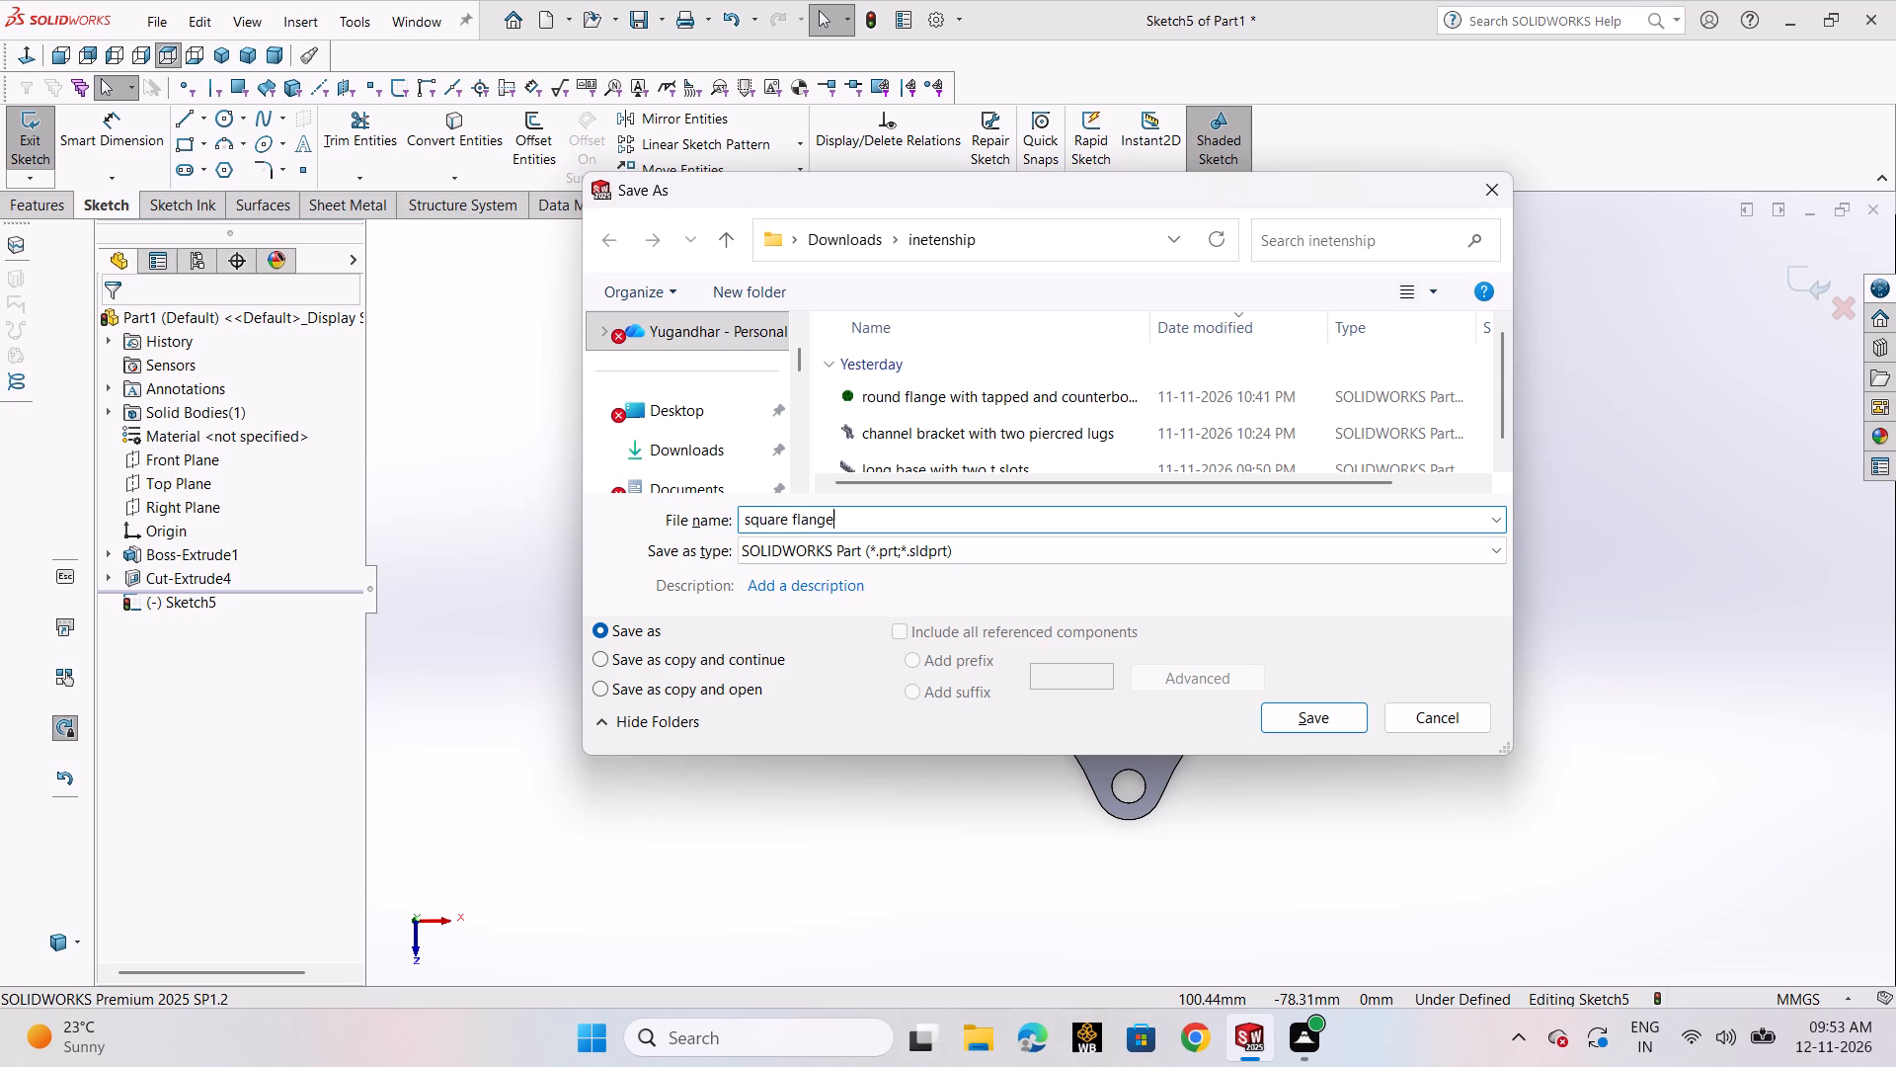
{"action": "key", "text": "space"}
{"action": "type", "text": "hub"}
{"action": "key", "text": "space"}
{"action": "type", "text": "with"}
{"action": "key", "text": "space"}
{"action": "type", "text": "arc"}
{"action": "key", "text": "space"}
{"action": "type", "text": "grovees"}
{"action": "key", "text": "space"}
{"action": "type", "text": "and ke"}
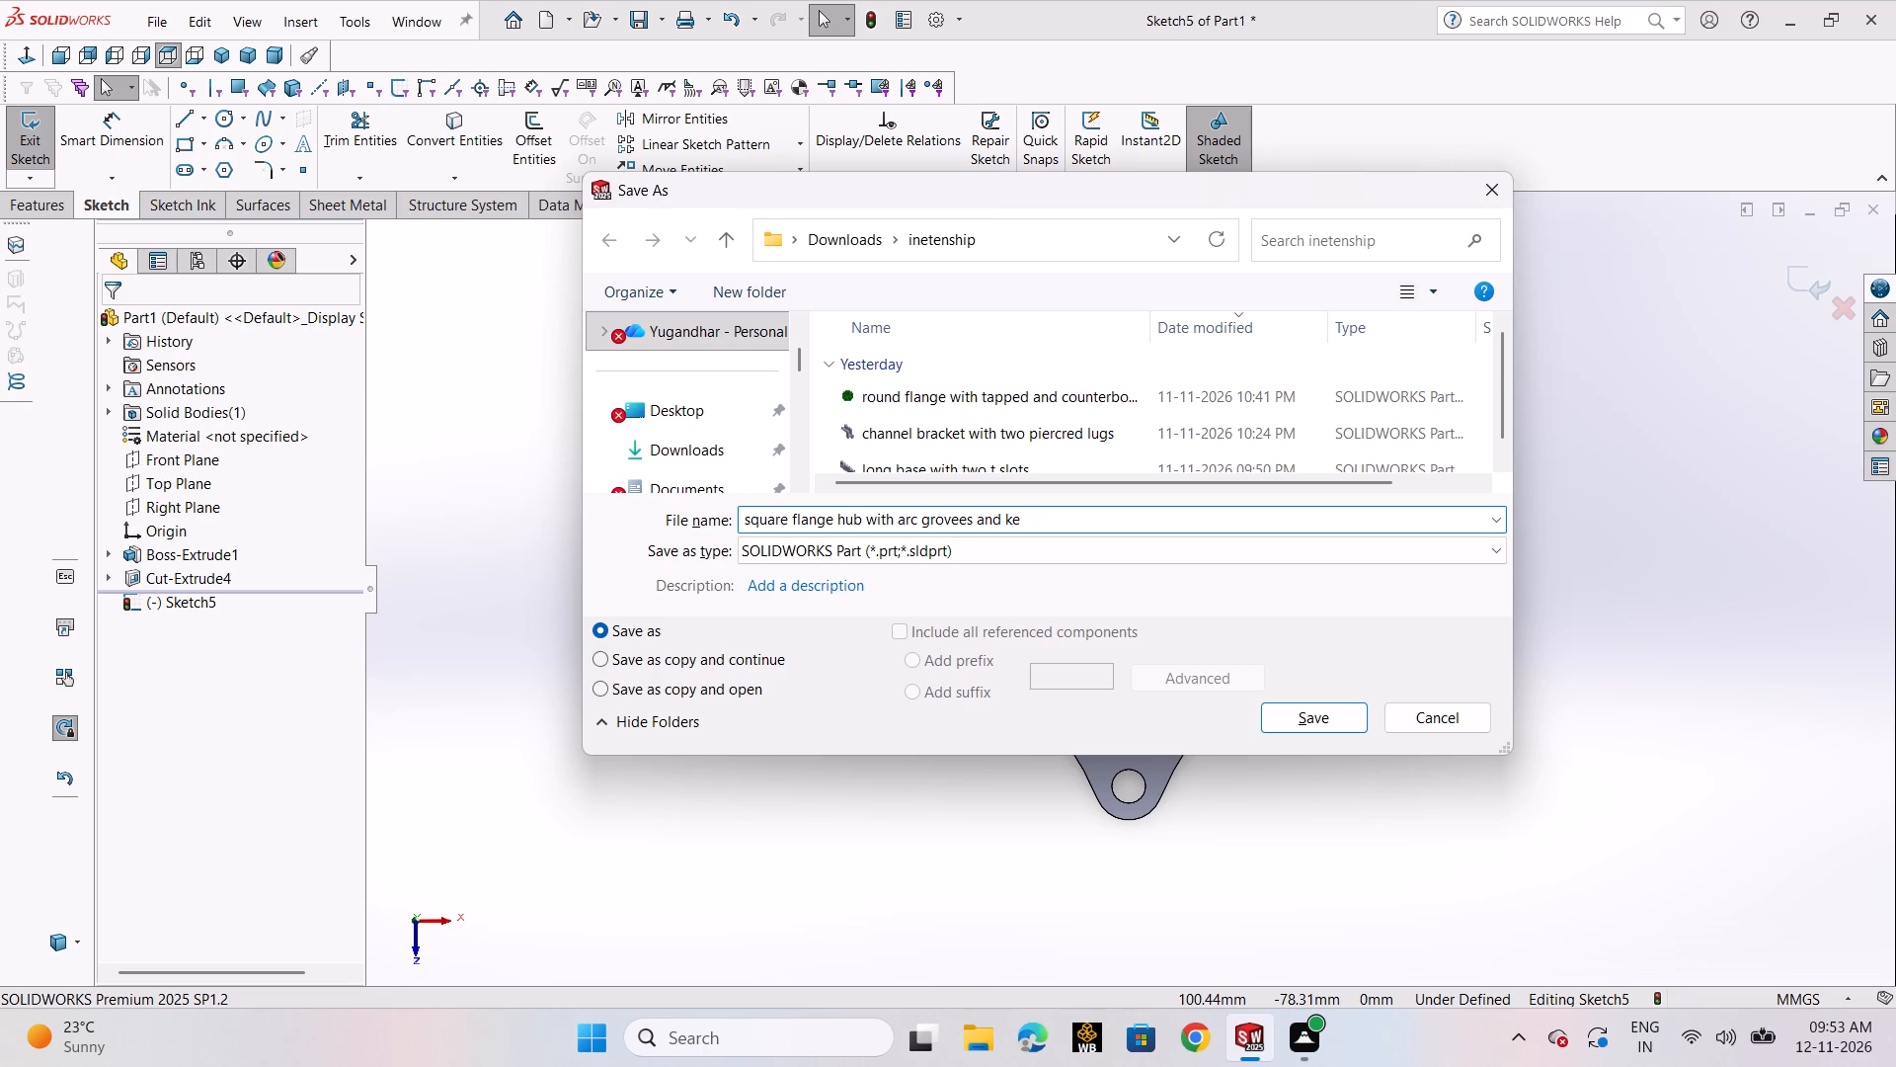
{"action": "type", "text": "yed"}
{"action": "left_click", "coordinate": [1295, 720]}
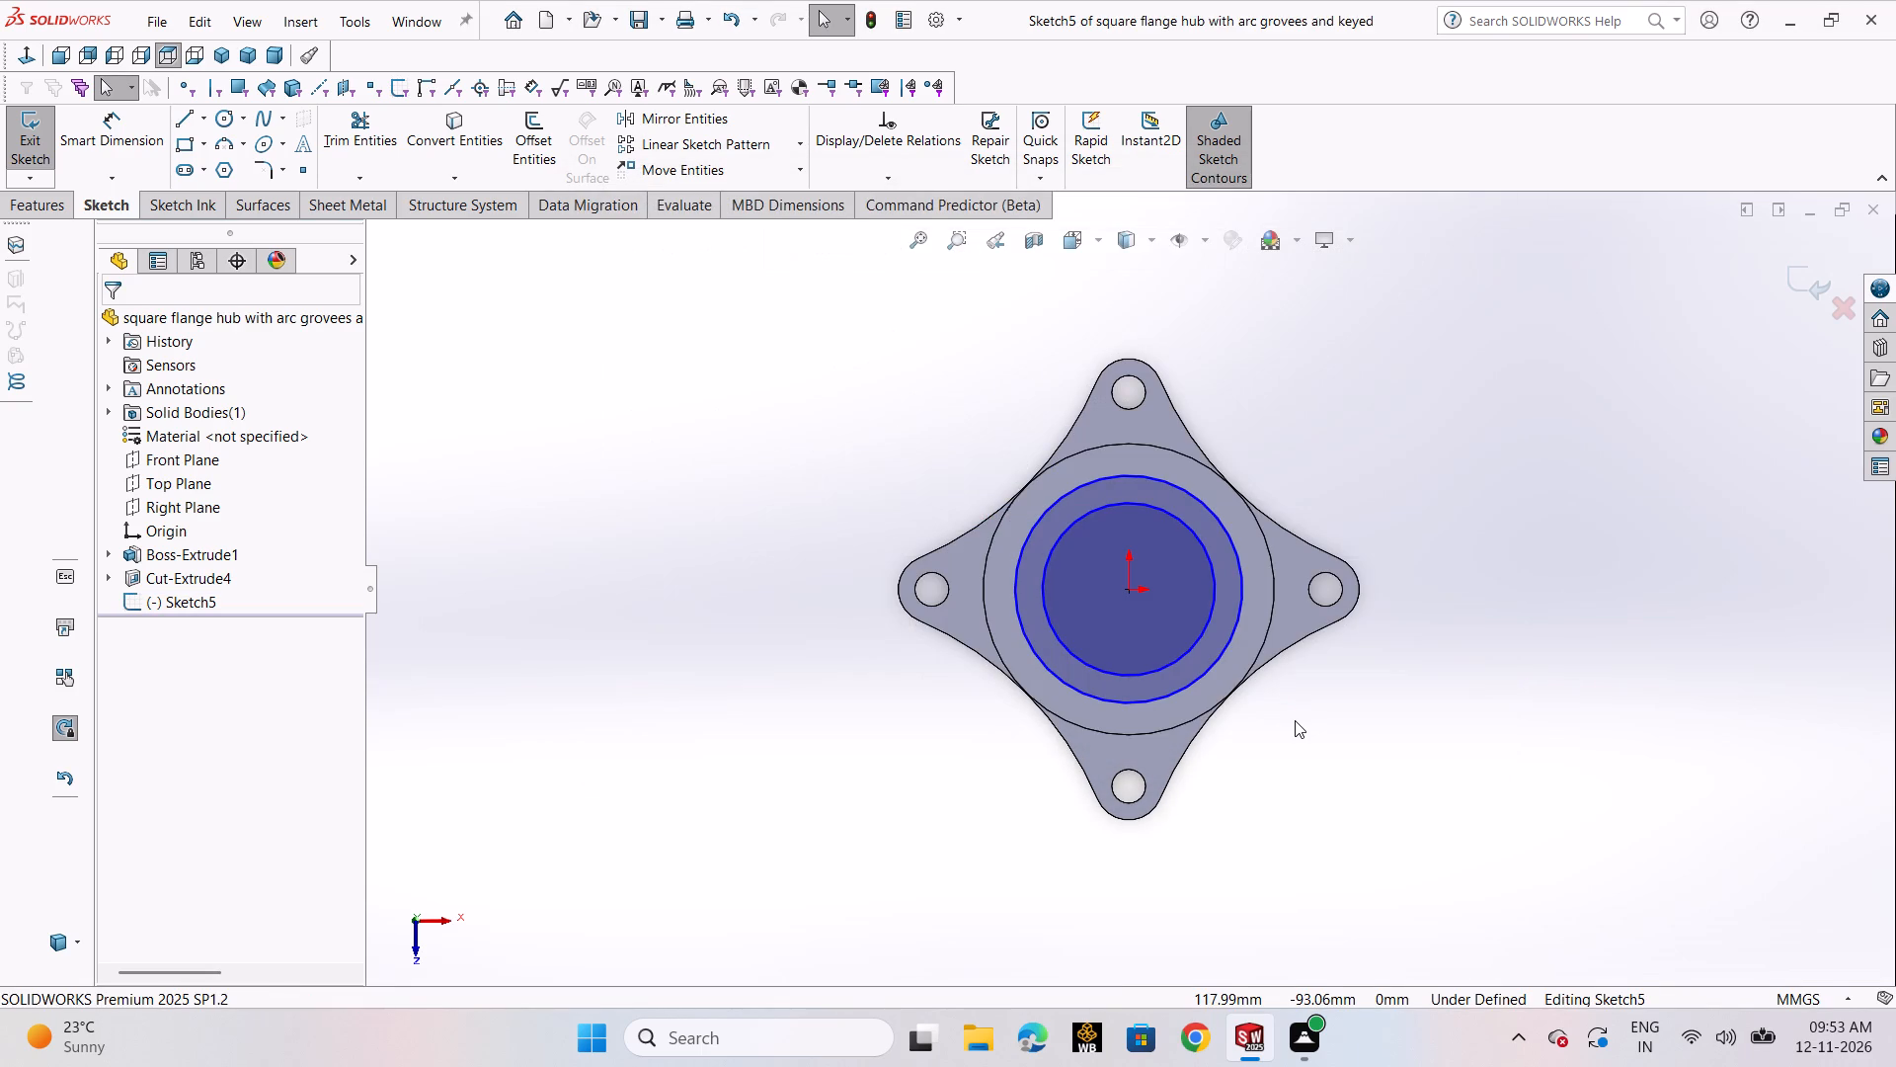
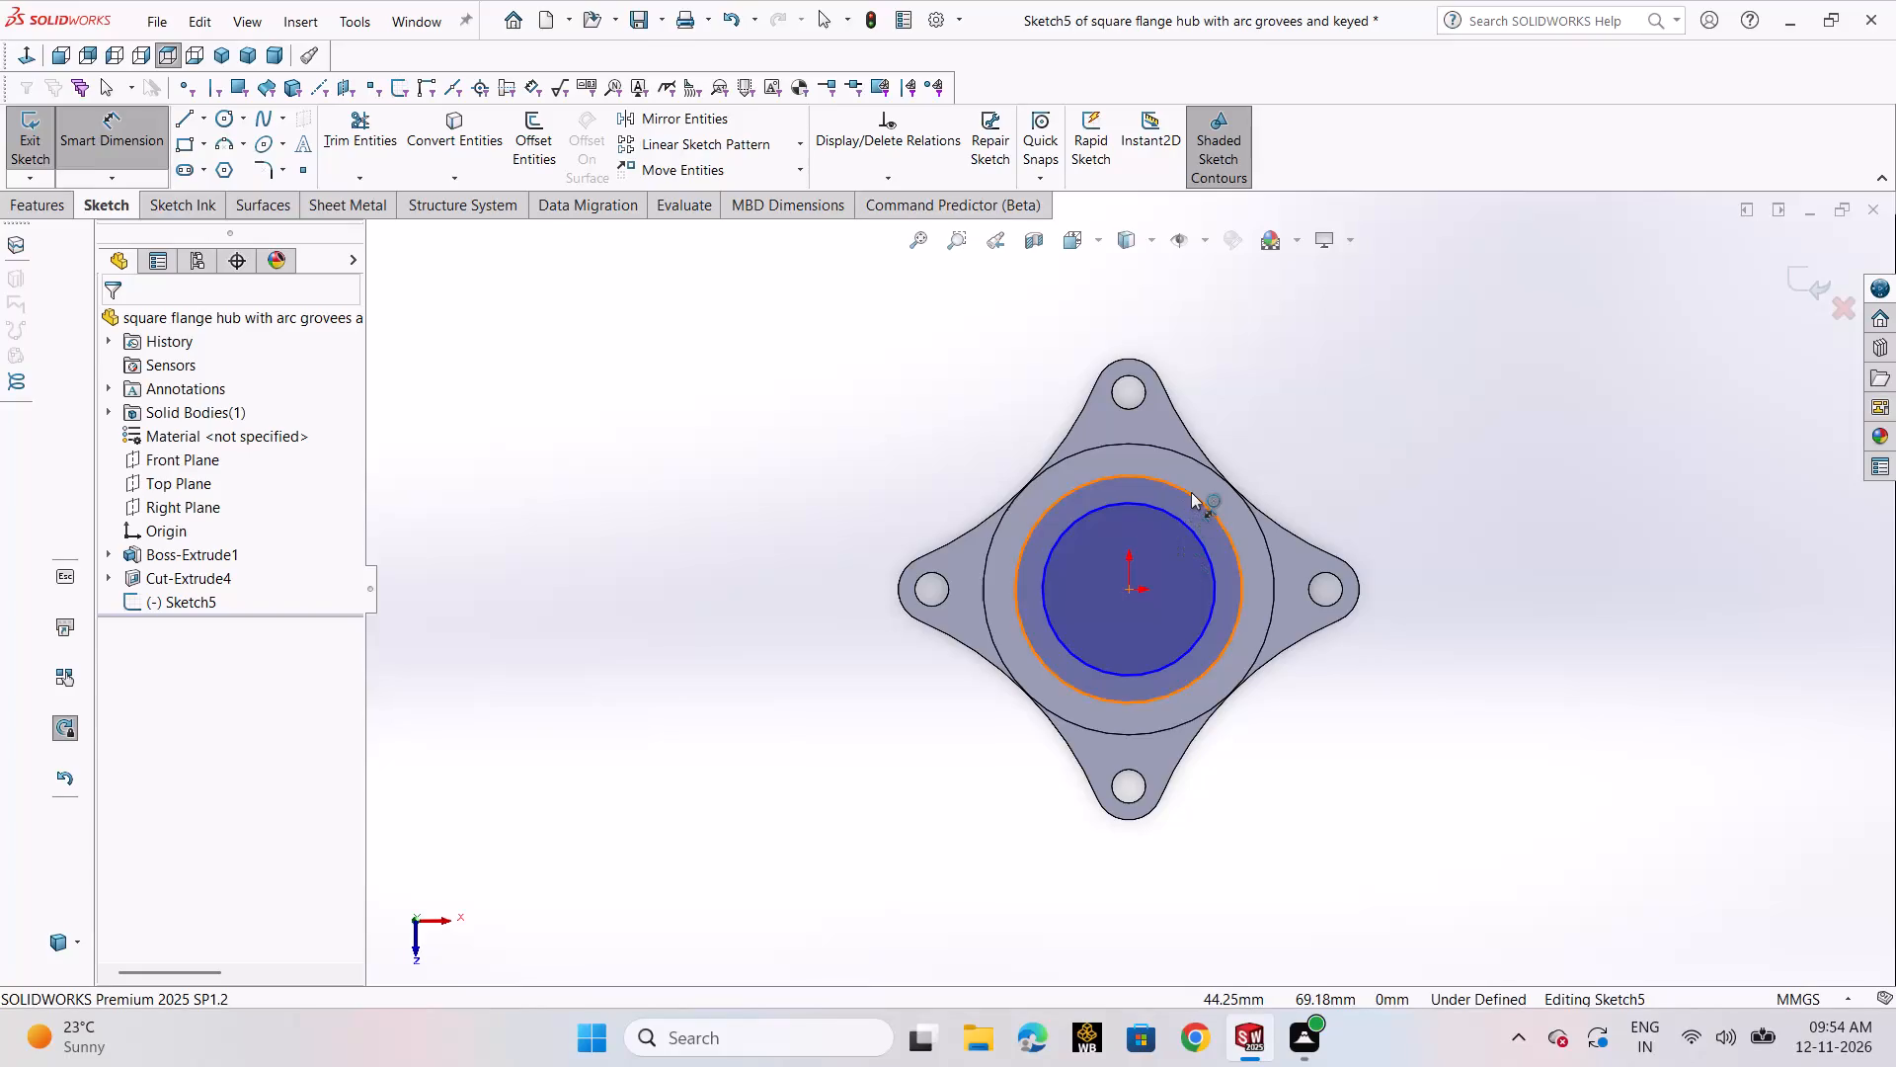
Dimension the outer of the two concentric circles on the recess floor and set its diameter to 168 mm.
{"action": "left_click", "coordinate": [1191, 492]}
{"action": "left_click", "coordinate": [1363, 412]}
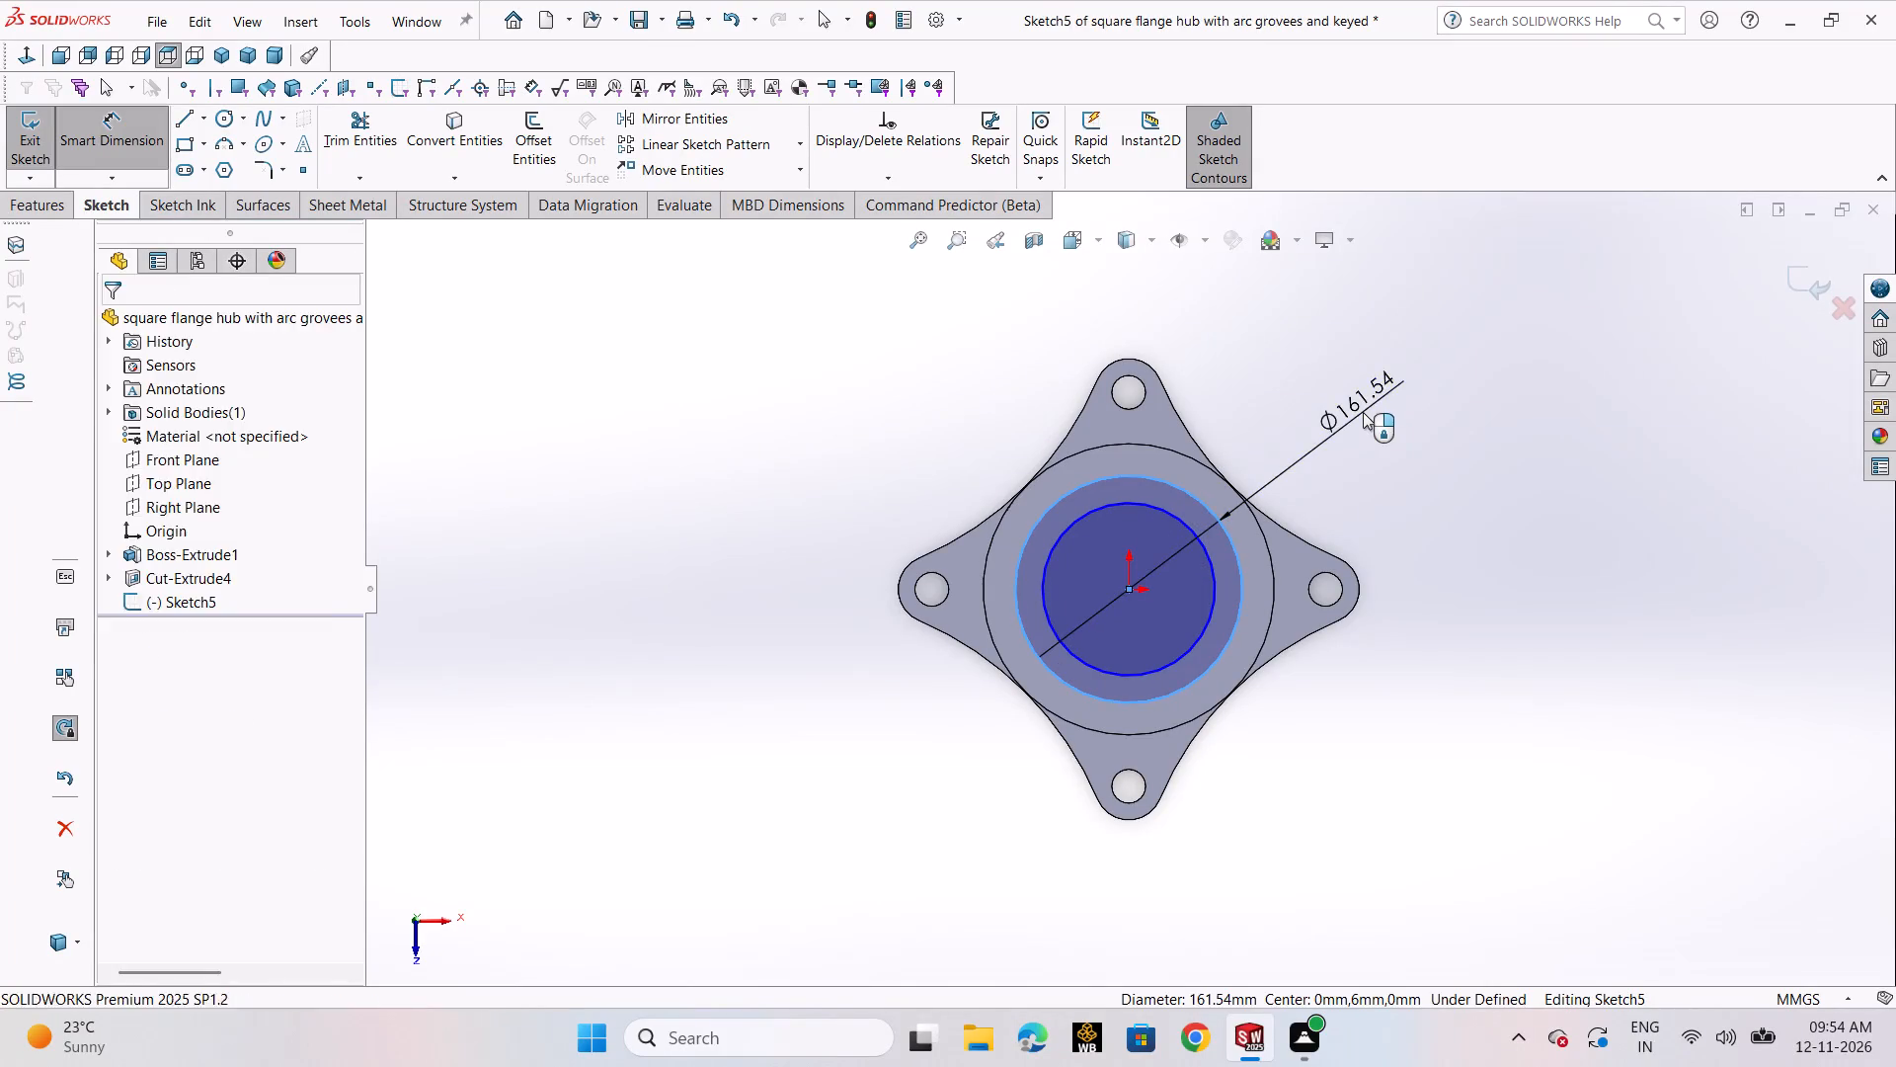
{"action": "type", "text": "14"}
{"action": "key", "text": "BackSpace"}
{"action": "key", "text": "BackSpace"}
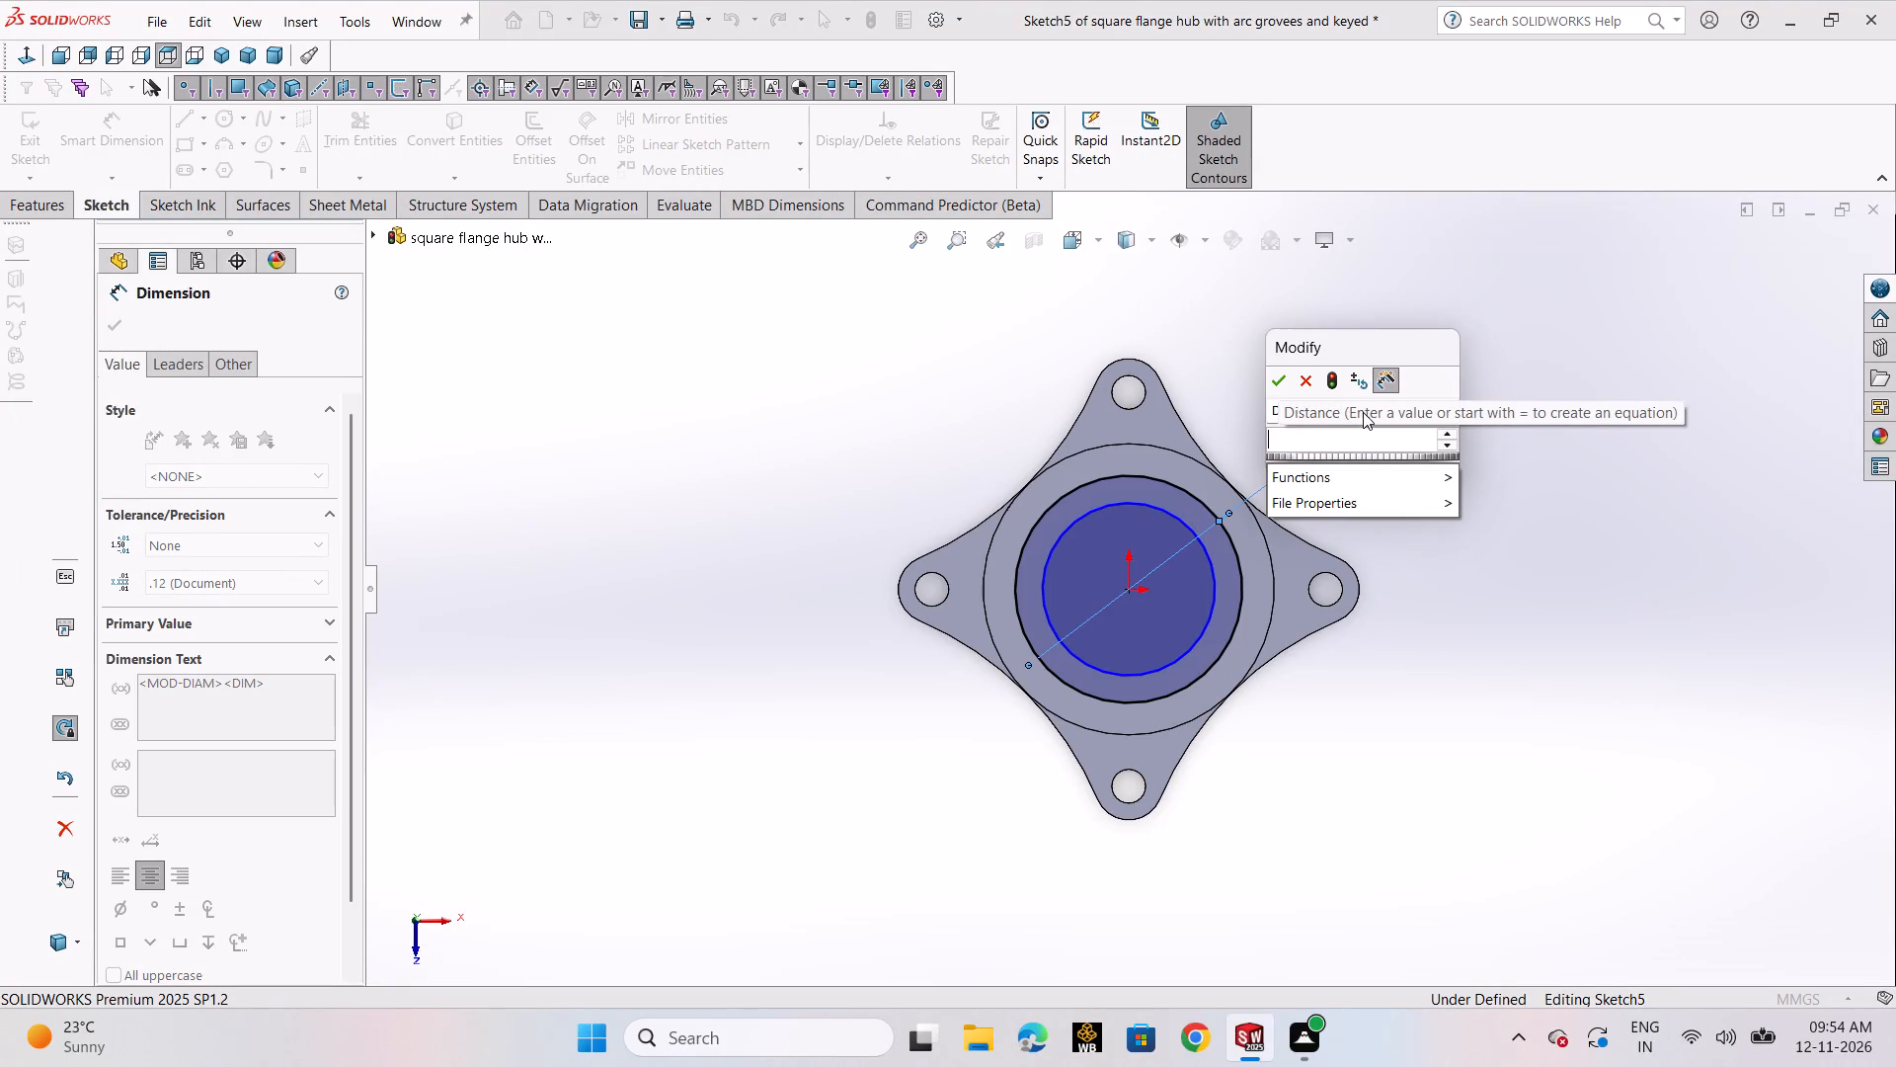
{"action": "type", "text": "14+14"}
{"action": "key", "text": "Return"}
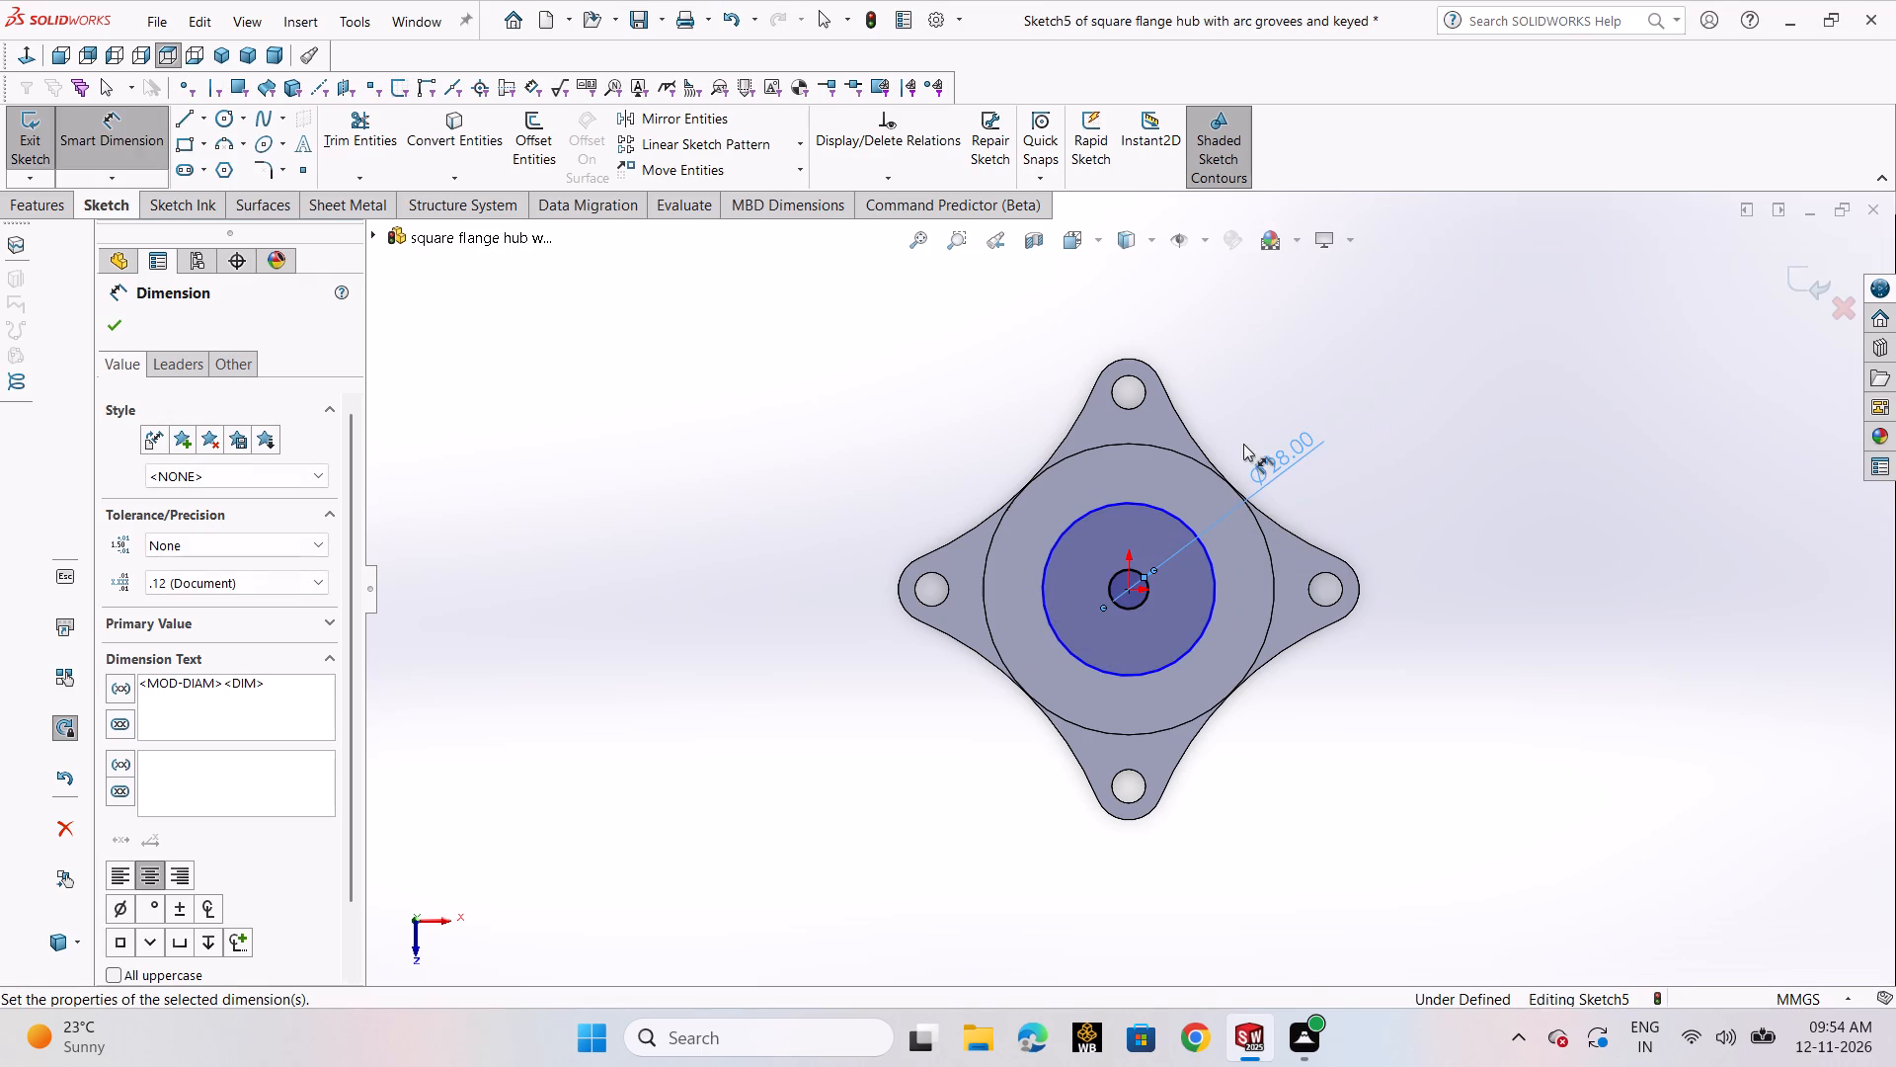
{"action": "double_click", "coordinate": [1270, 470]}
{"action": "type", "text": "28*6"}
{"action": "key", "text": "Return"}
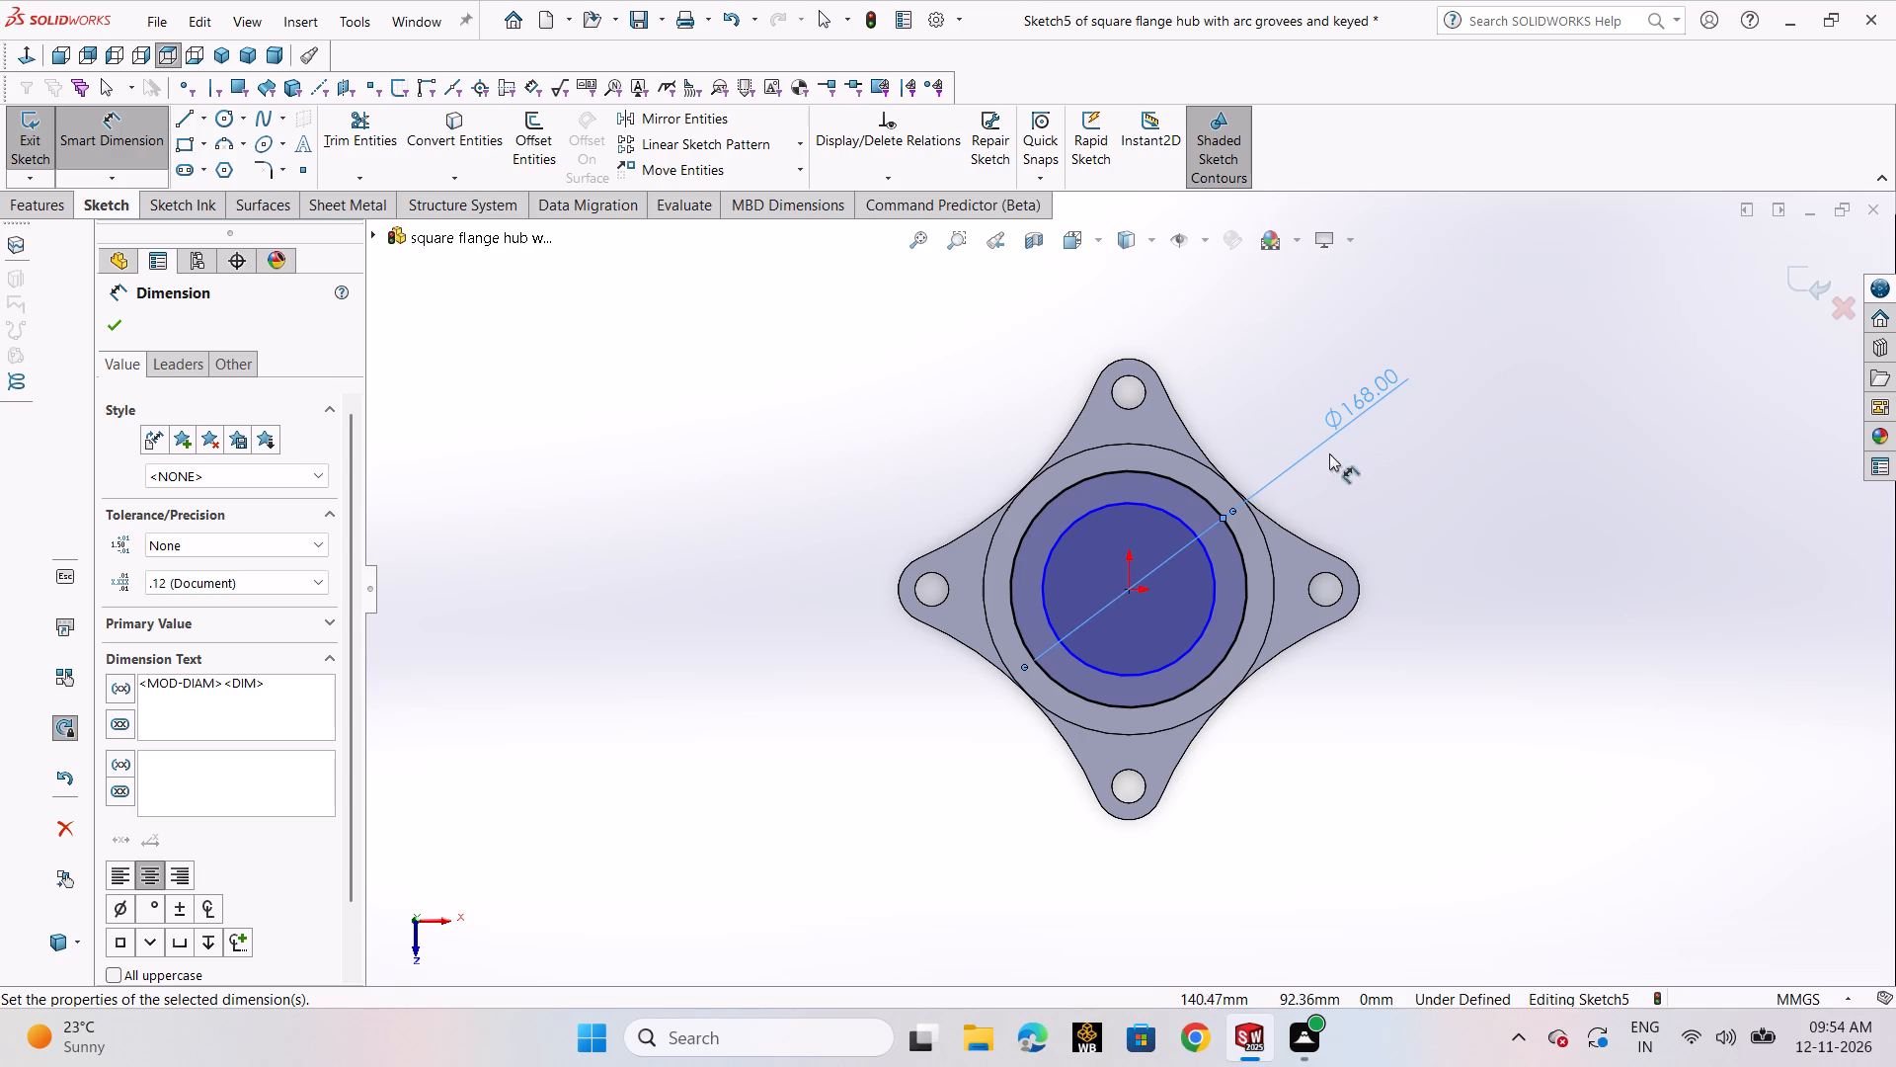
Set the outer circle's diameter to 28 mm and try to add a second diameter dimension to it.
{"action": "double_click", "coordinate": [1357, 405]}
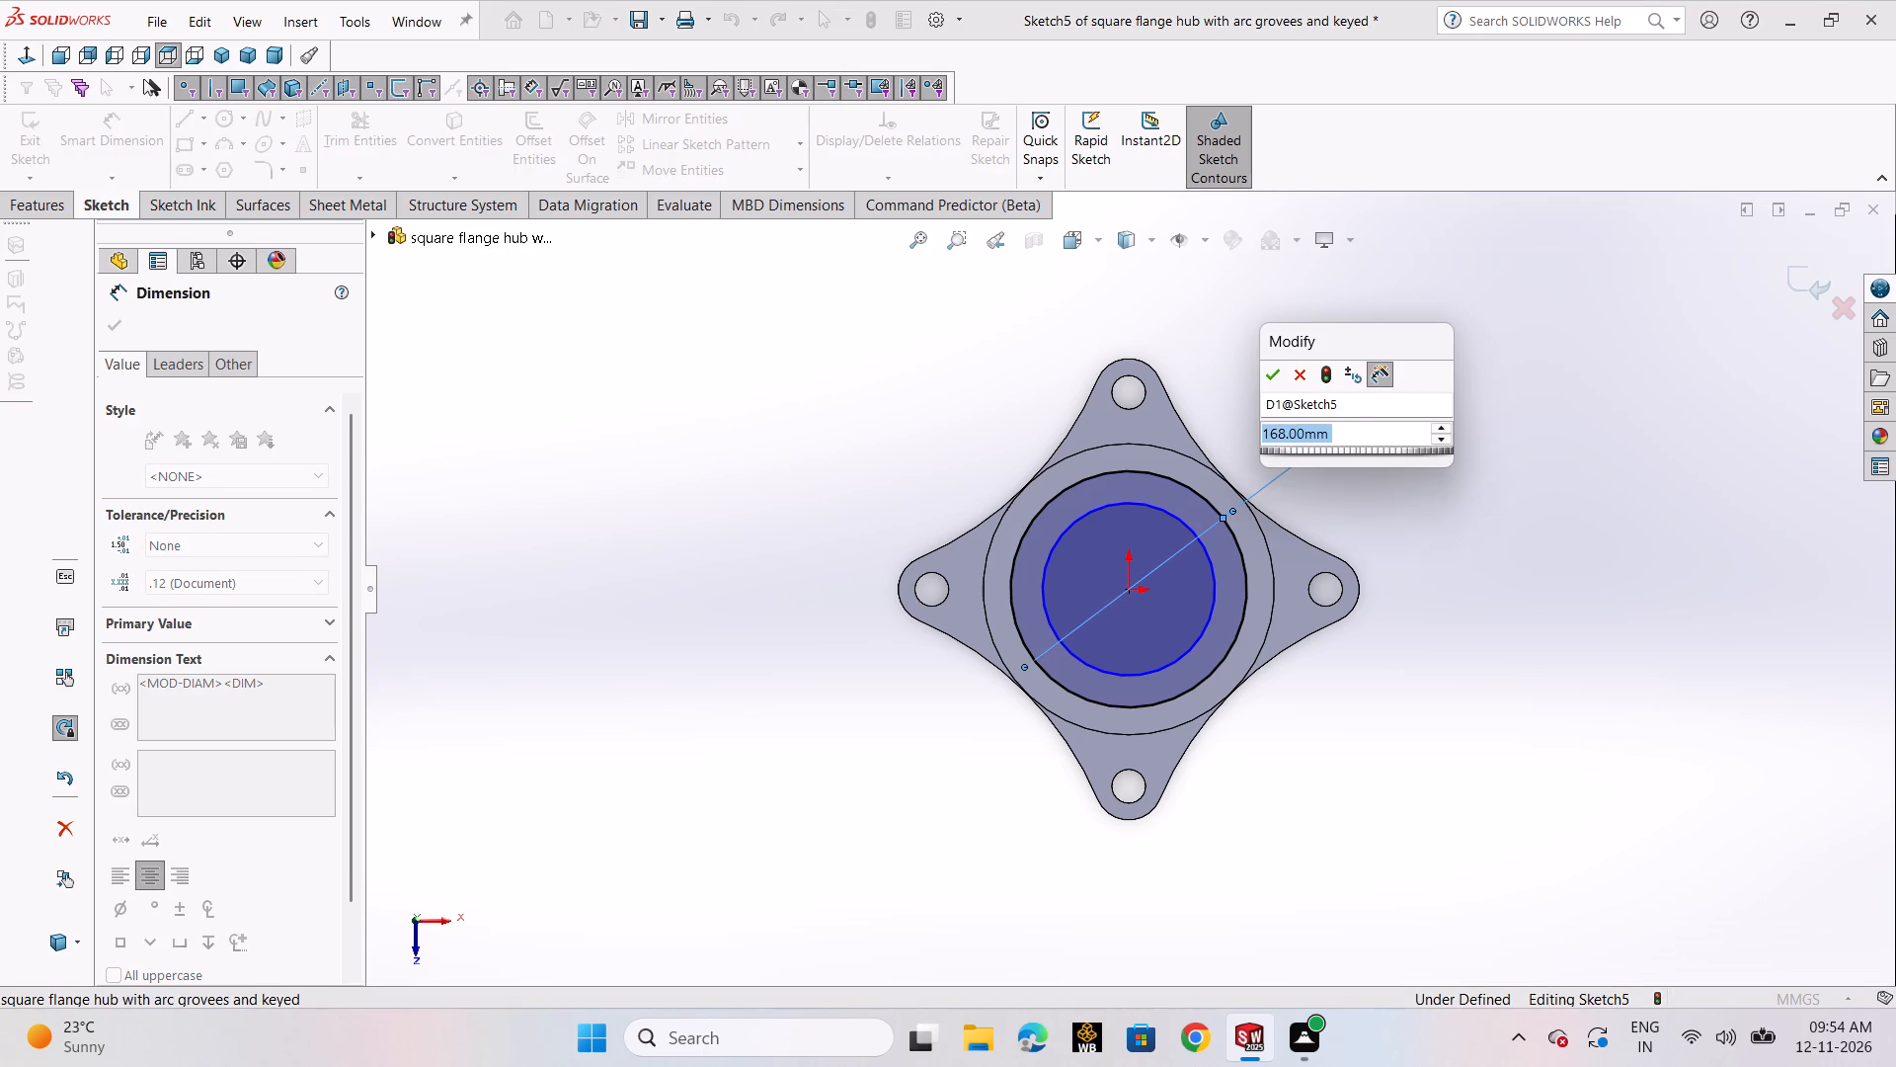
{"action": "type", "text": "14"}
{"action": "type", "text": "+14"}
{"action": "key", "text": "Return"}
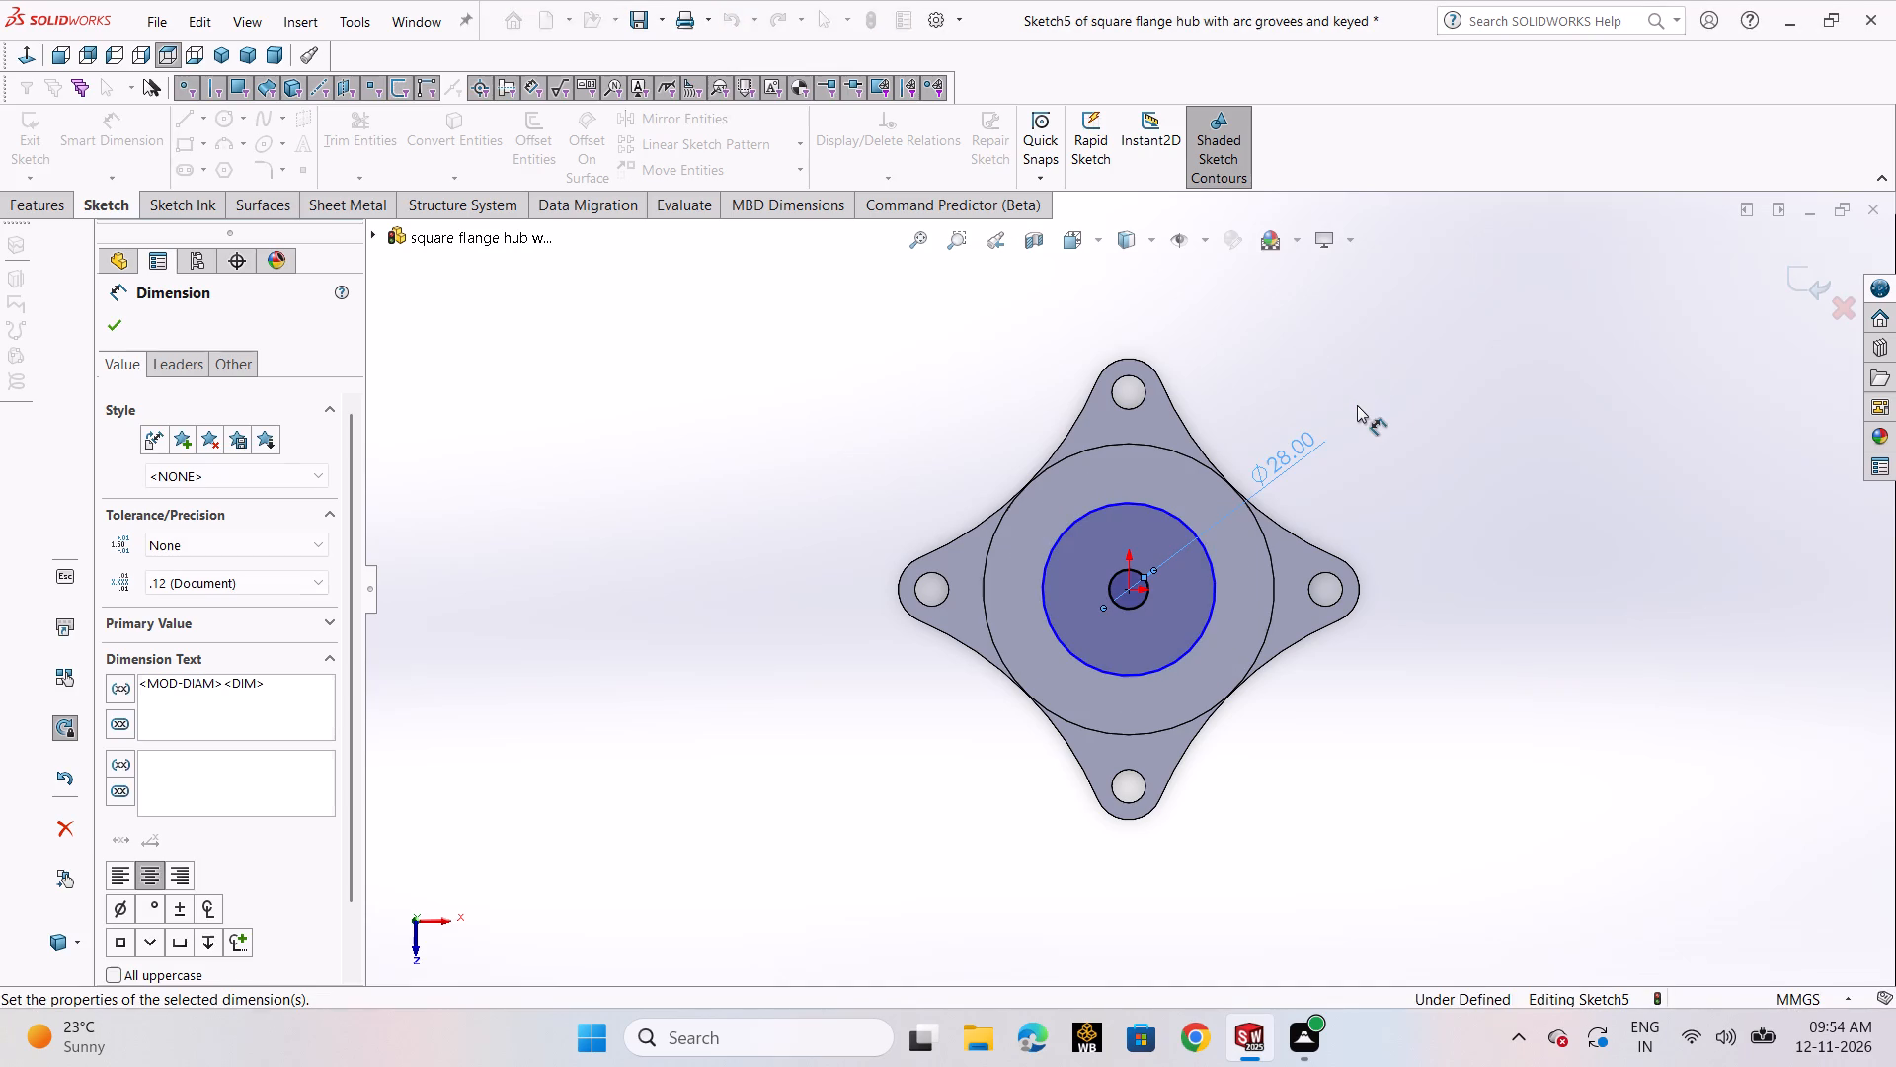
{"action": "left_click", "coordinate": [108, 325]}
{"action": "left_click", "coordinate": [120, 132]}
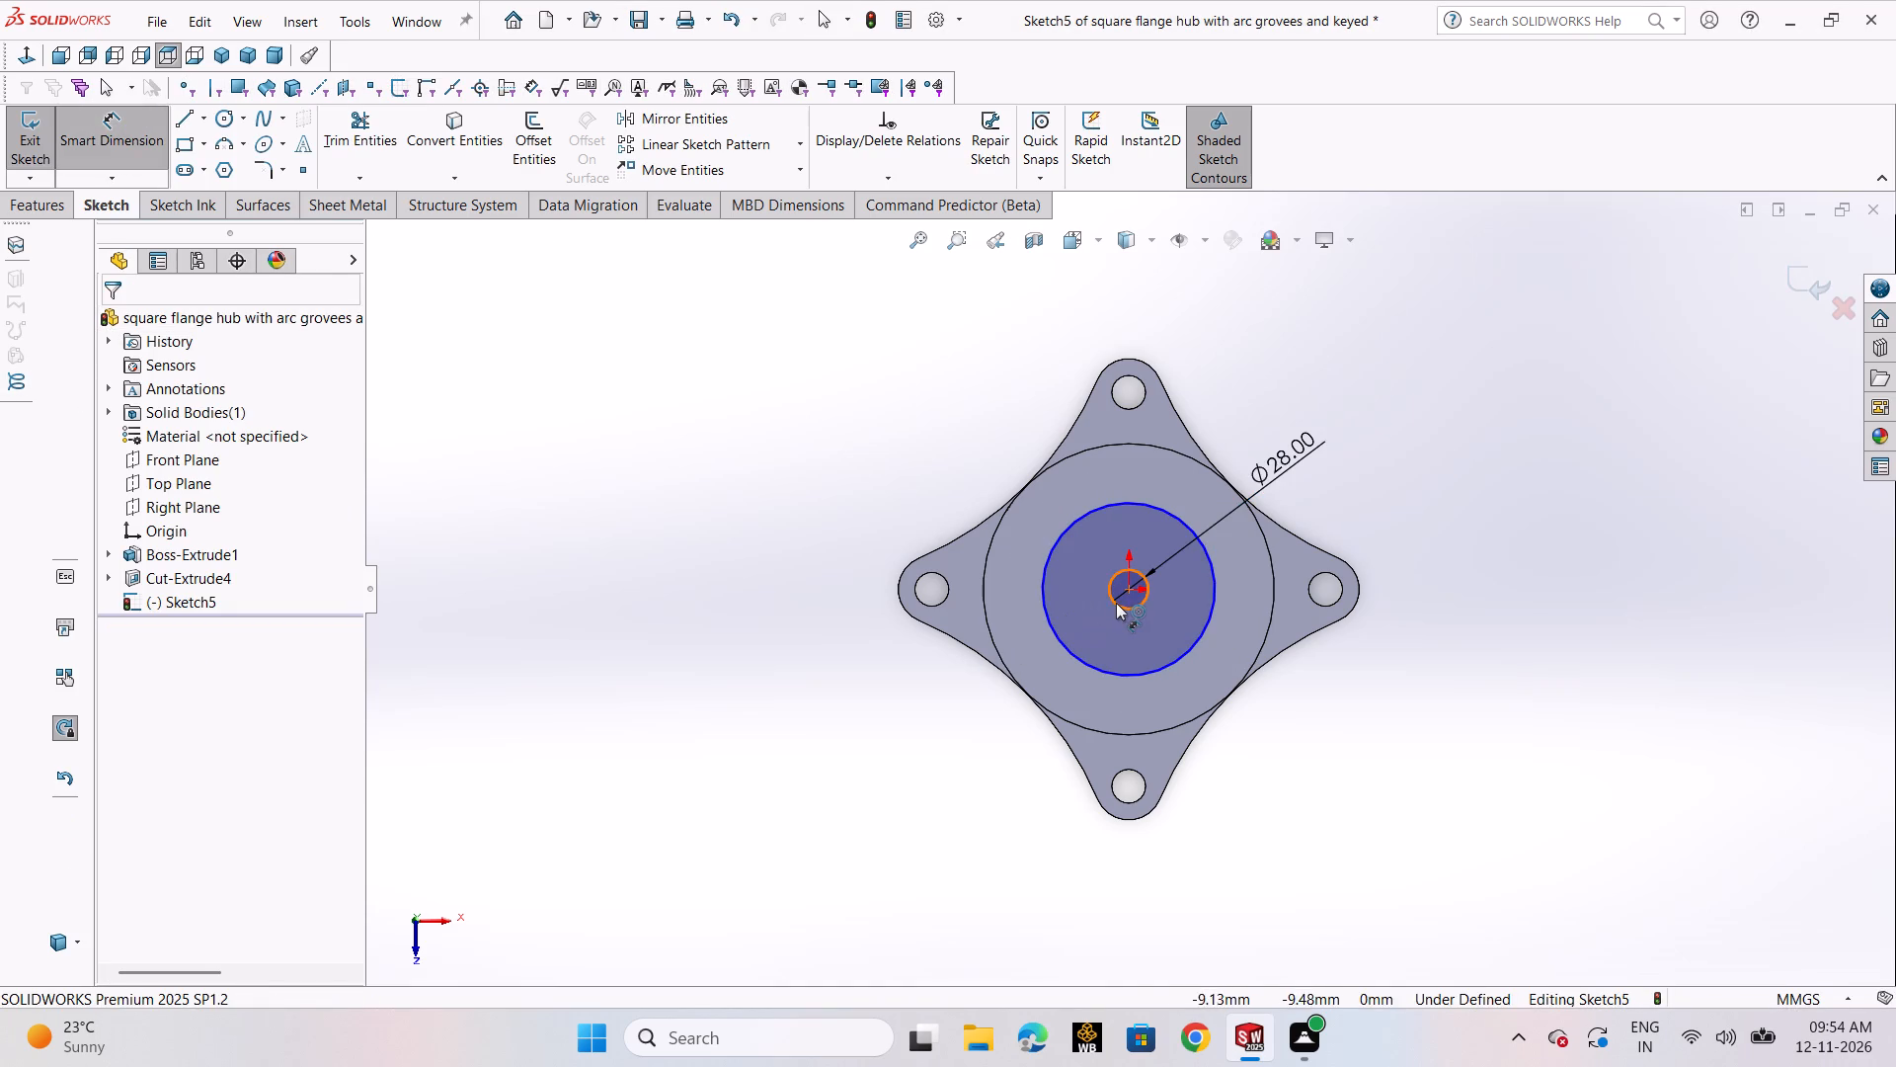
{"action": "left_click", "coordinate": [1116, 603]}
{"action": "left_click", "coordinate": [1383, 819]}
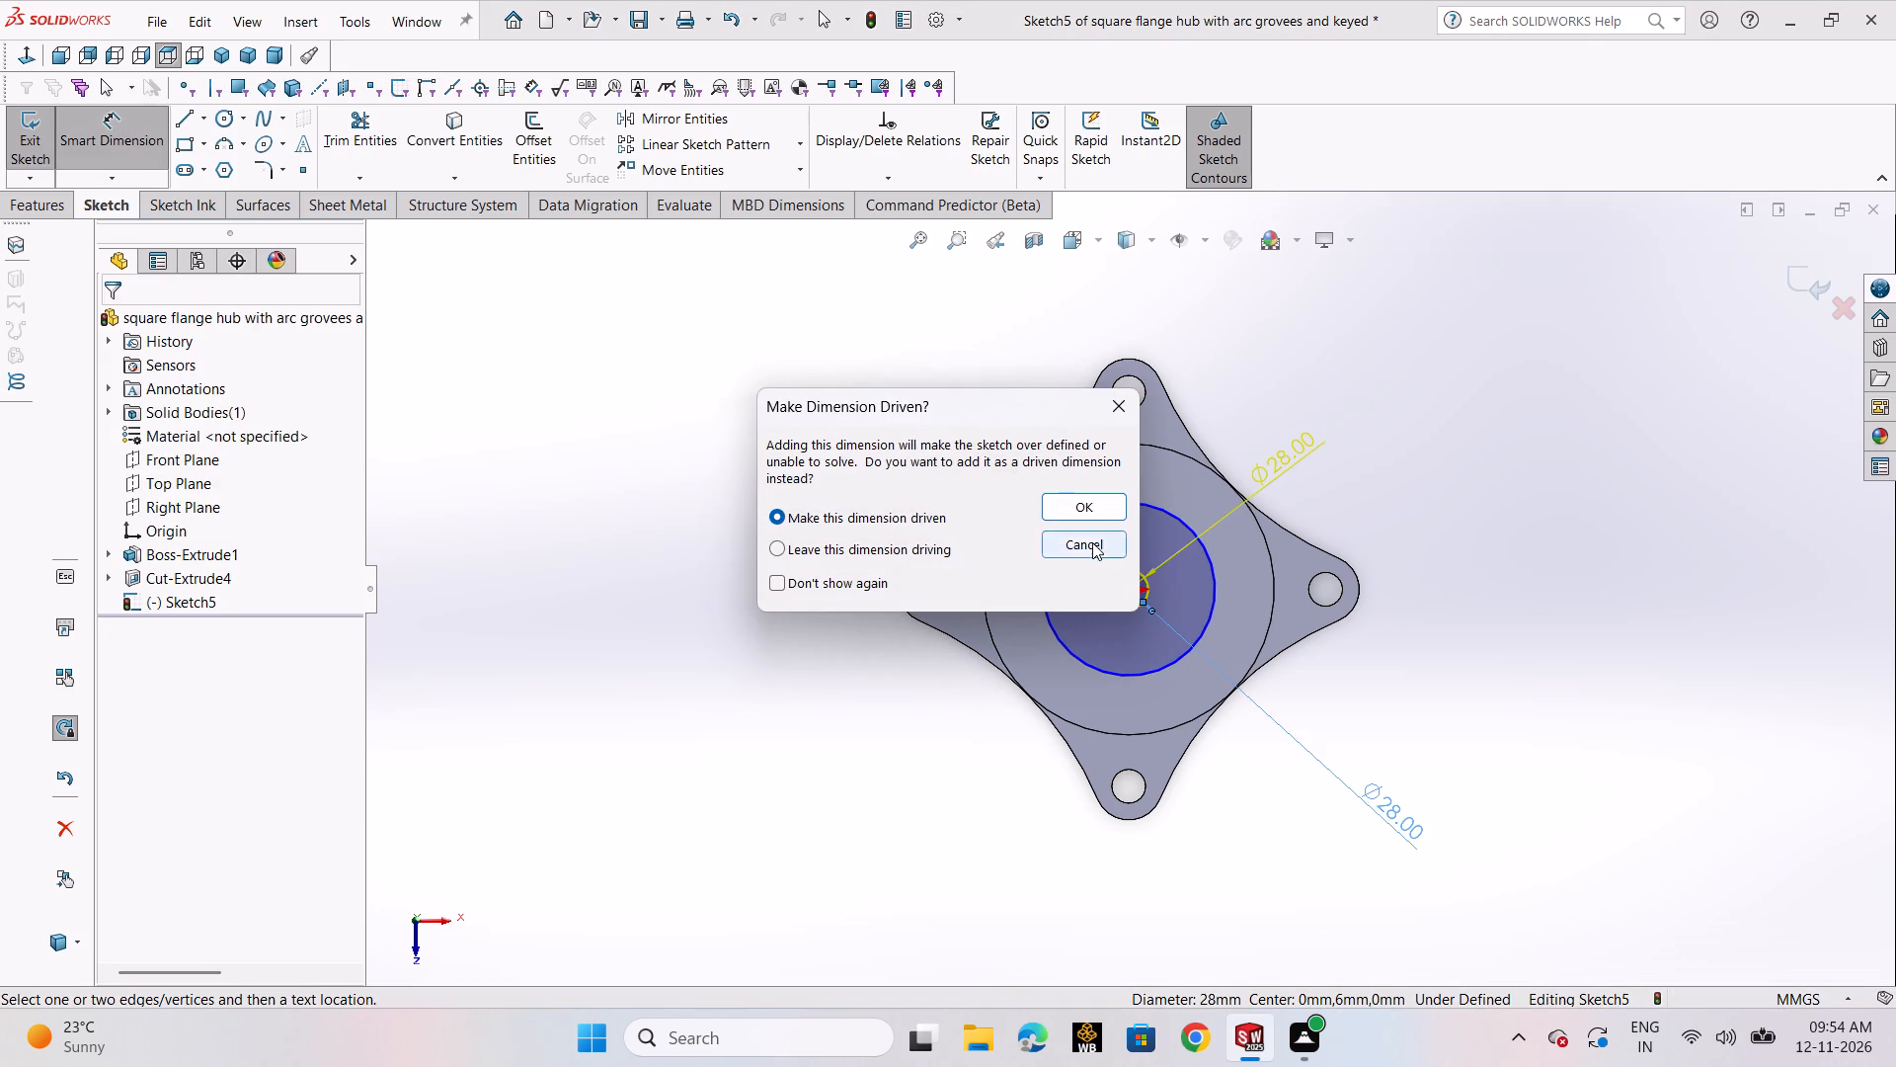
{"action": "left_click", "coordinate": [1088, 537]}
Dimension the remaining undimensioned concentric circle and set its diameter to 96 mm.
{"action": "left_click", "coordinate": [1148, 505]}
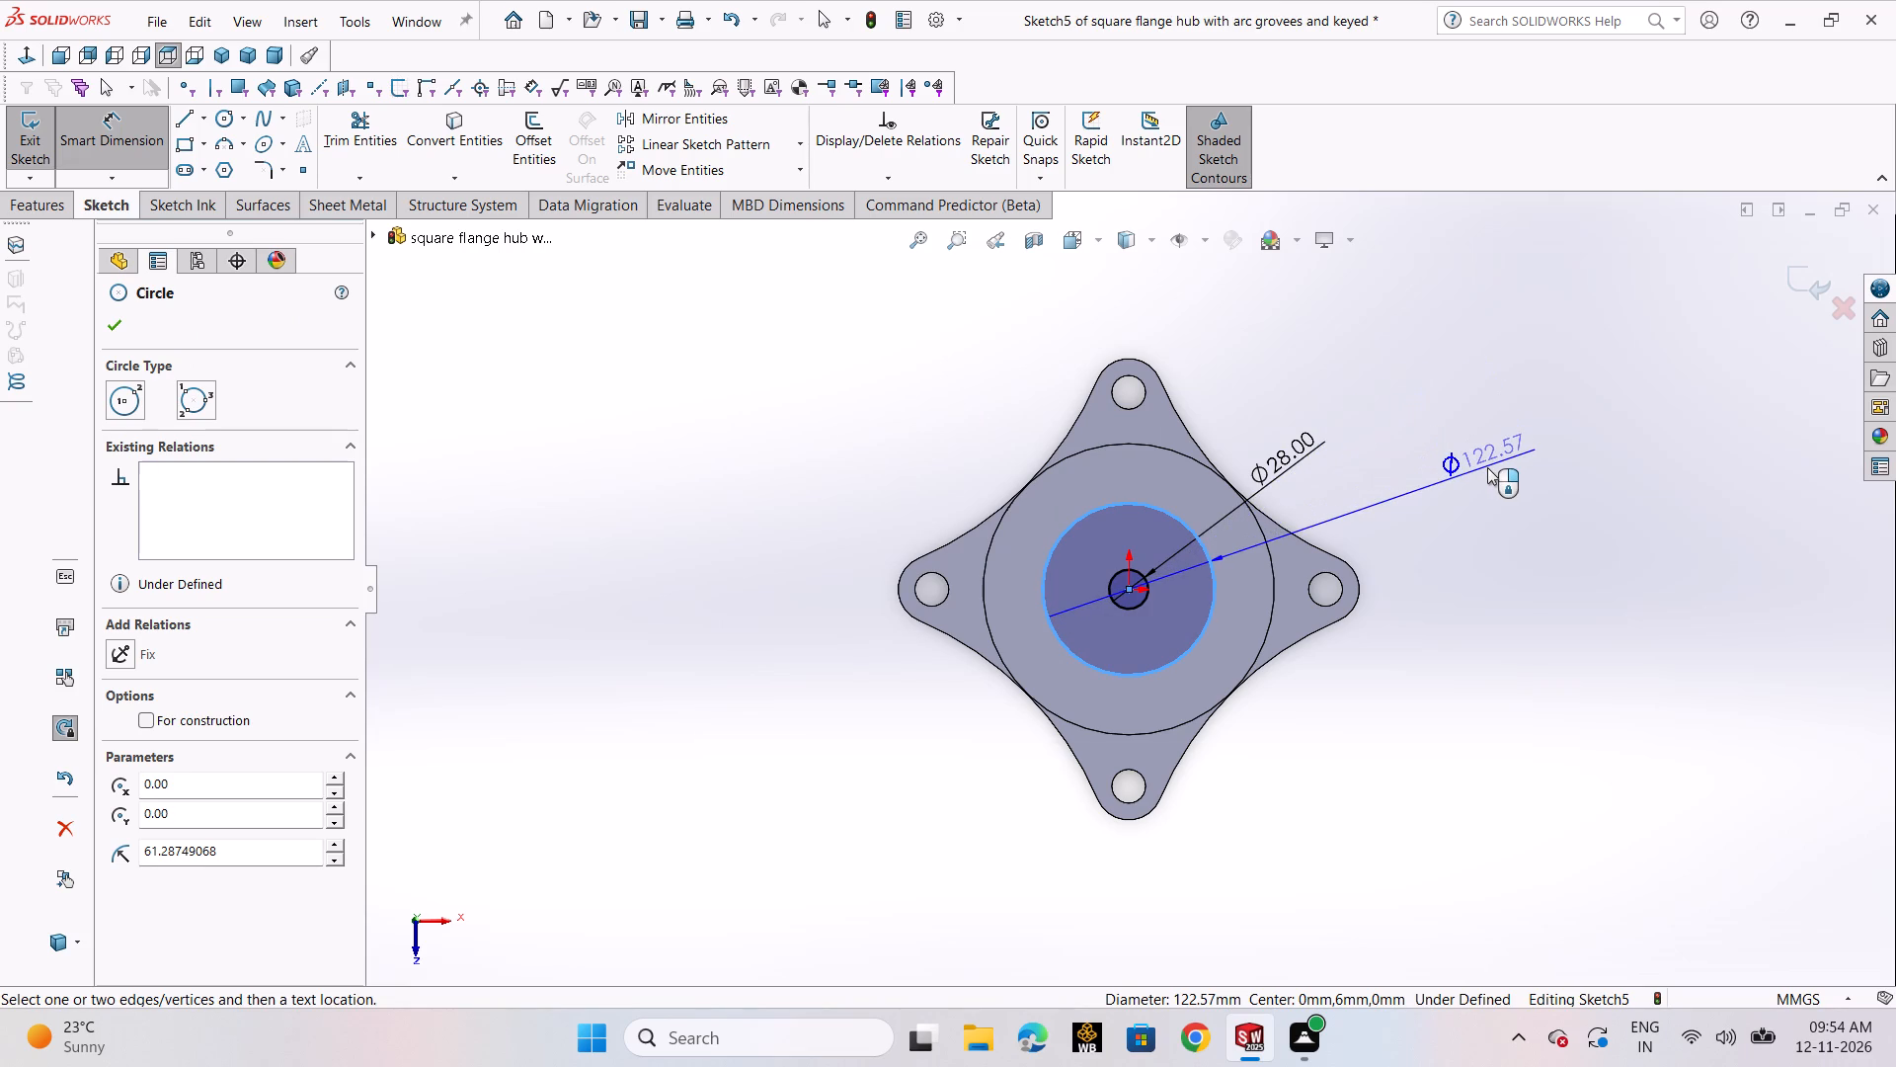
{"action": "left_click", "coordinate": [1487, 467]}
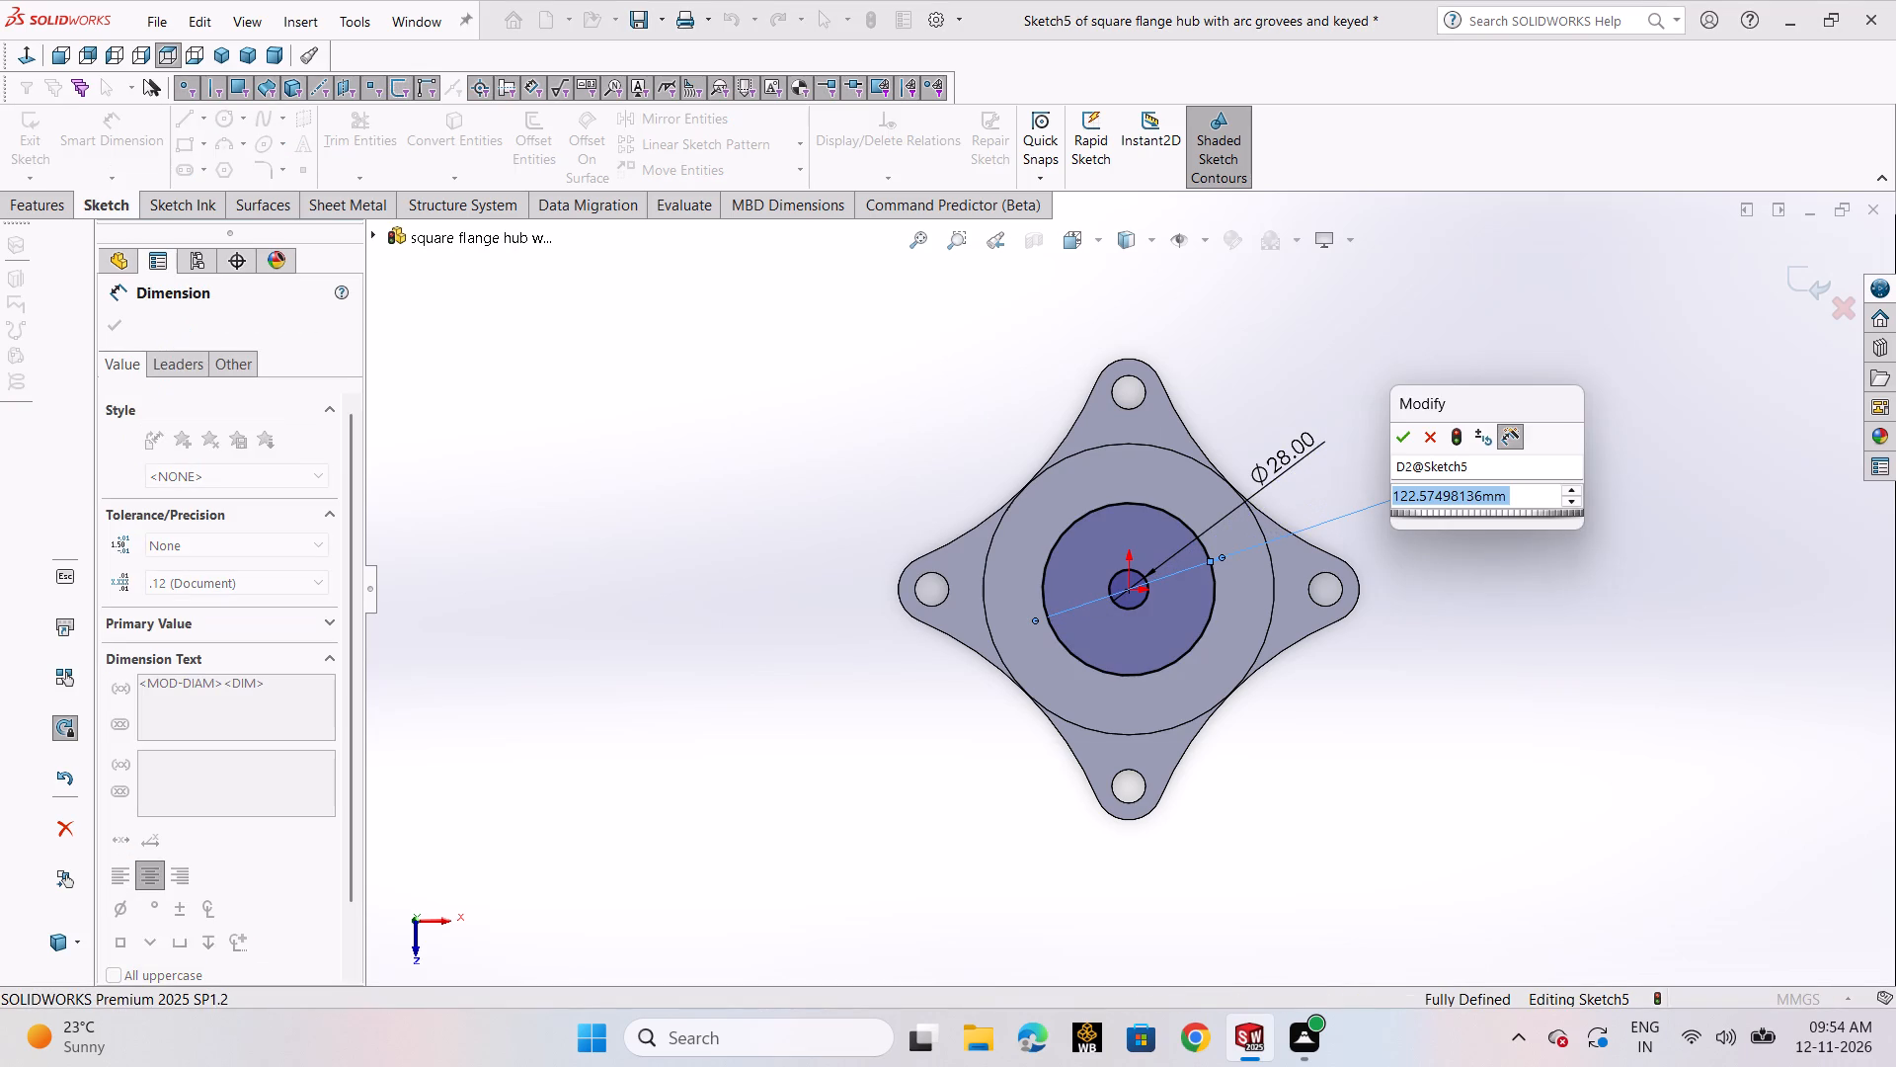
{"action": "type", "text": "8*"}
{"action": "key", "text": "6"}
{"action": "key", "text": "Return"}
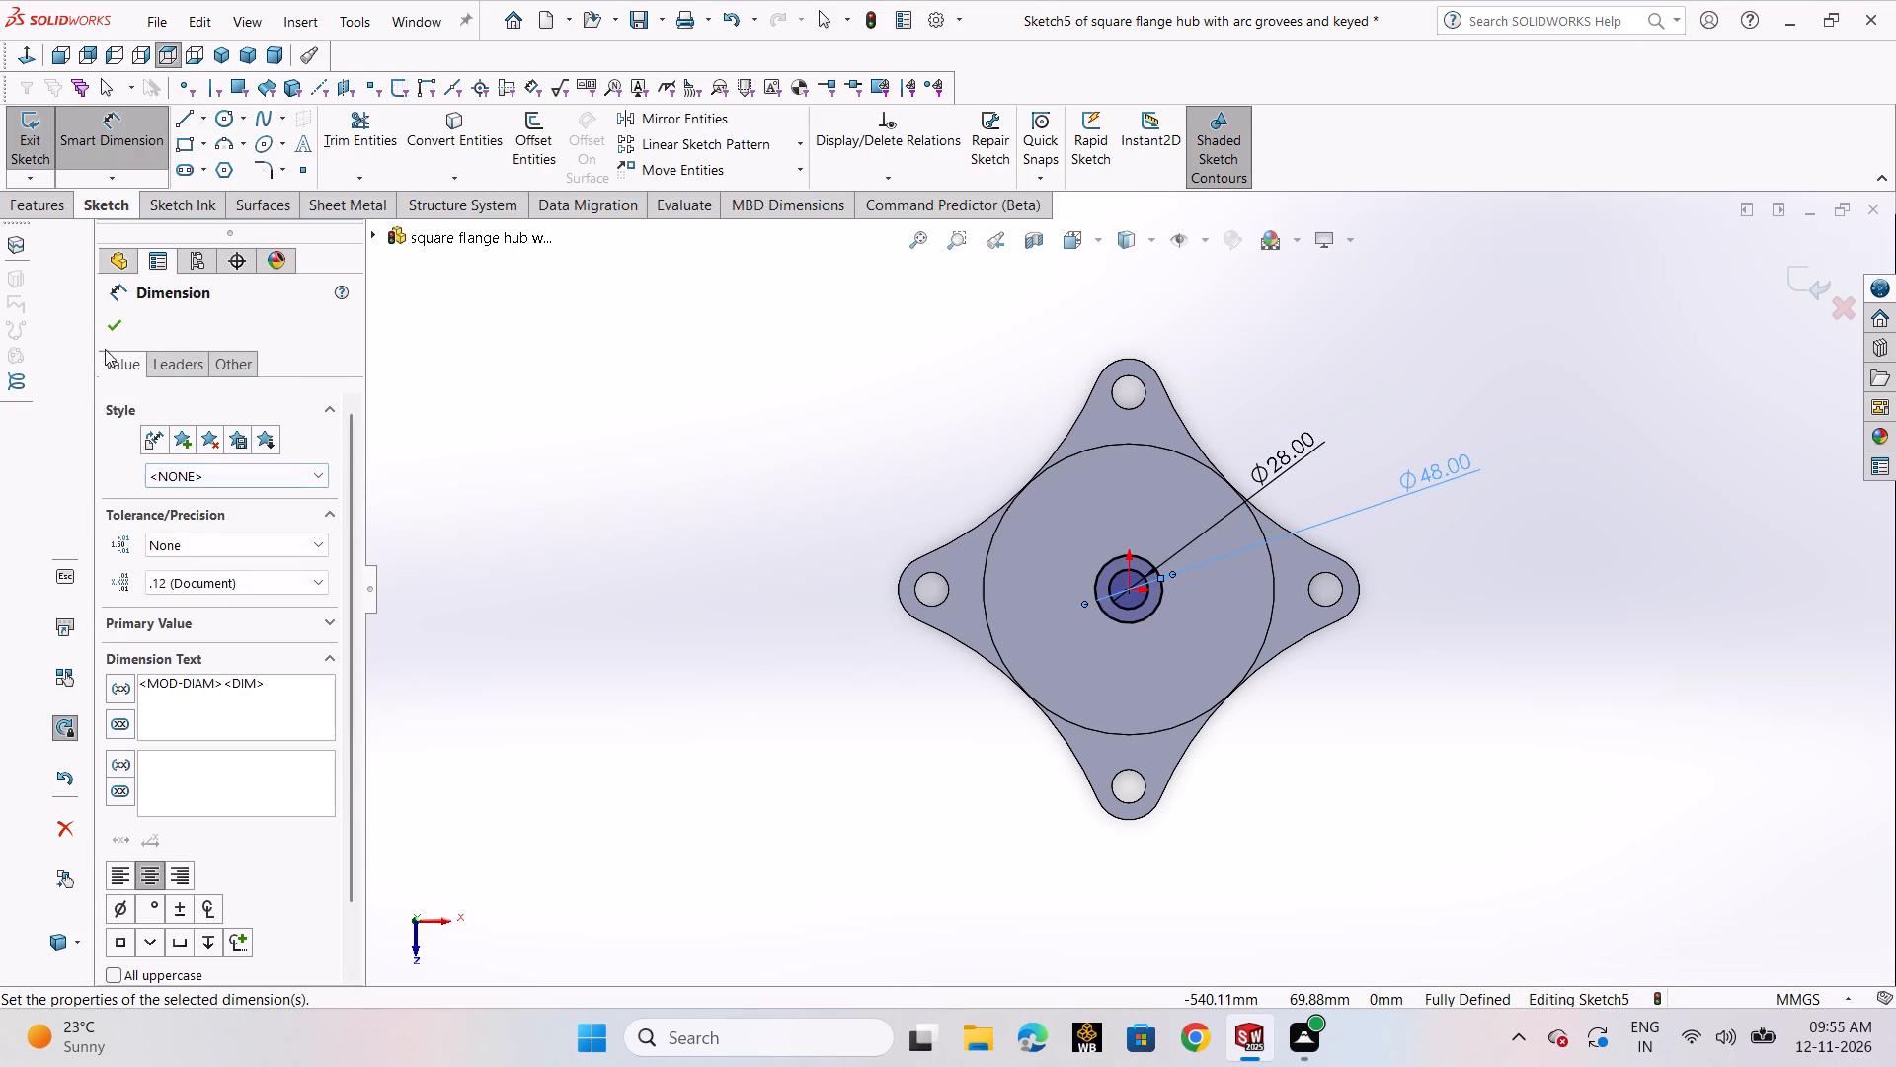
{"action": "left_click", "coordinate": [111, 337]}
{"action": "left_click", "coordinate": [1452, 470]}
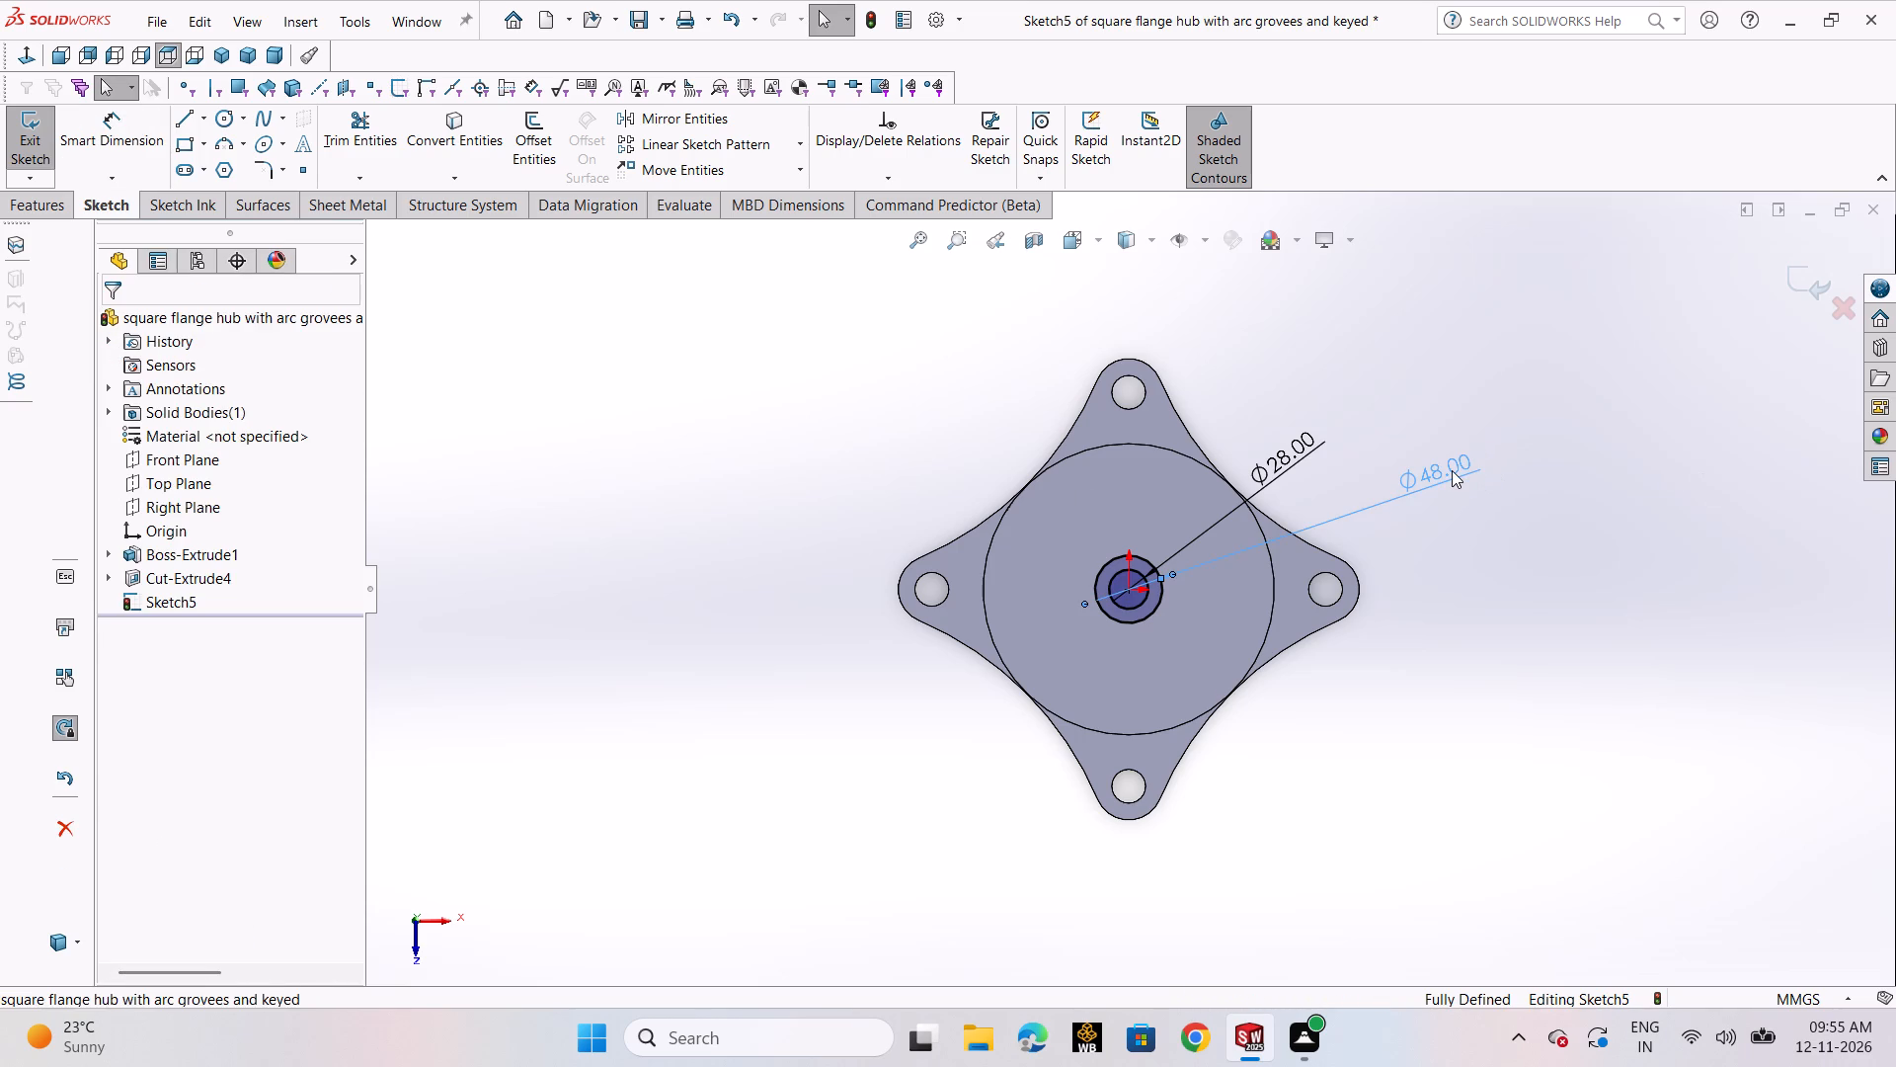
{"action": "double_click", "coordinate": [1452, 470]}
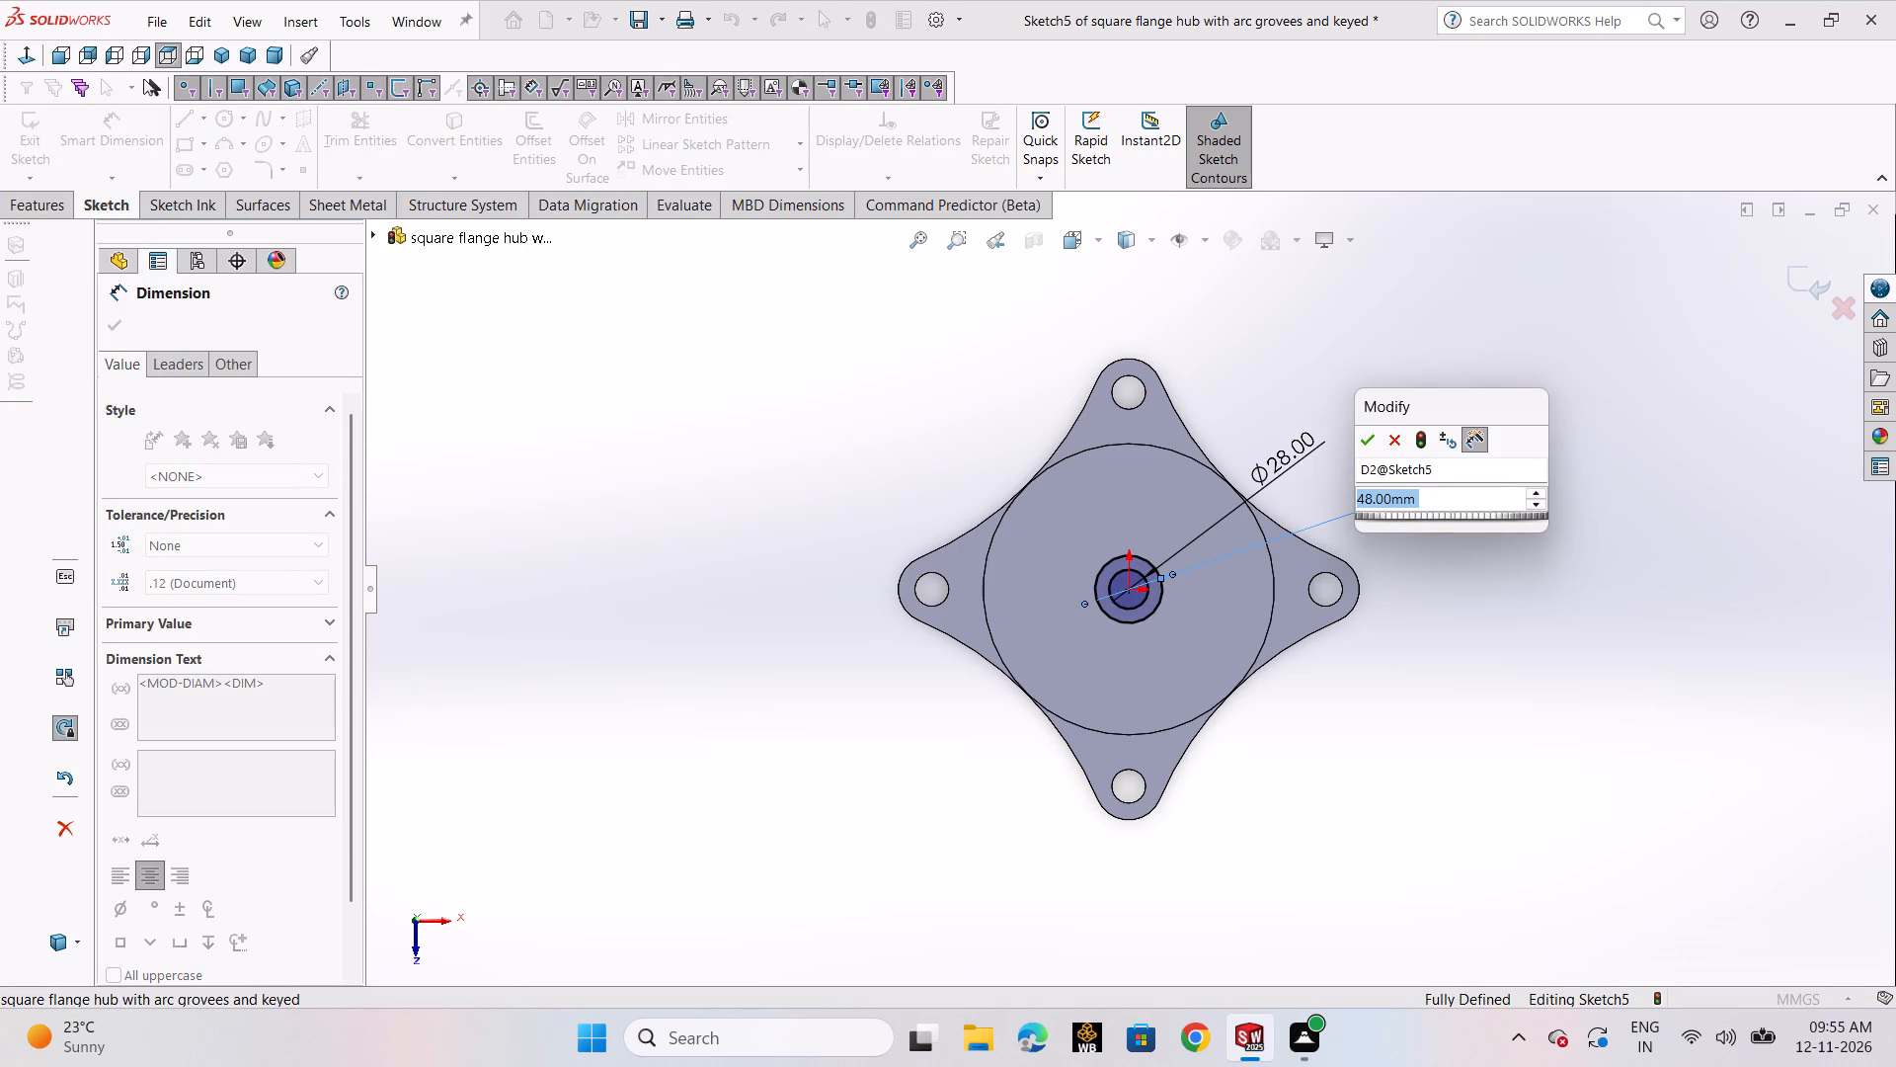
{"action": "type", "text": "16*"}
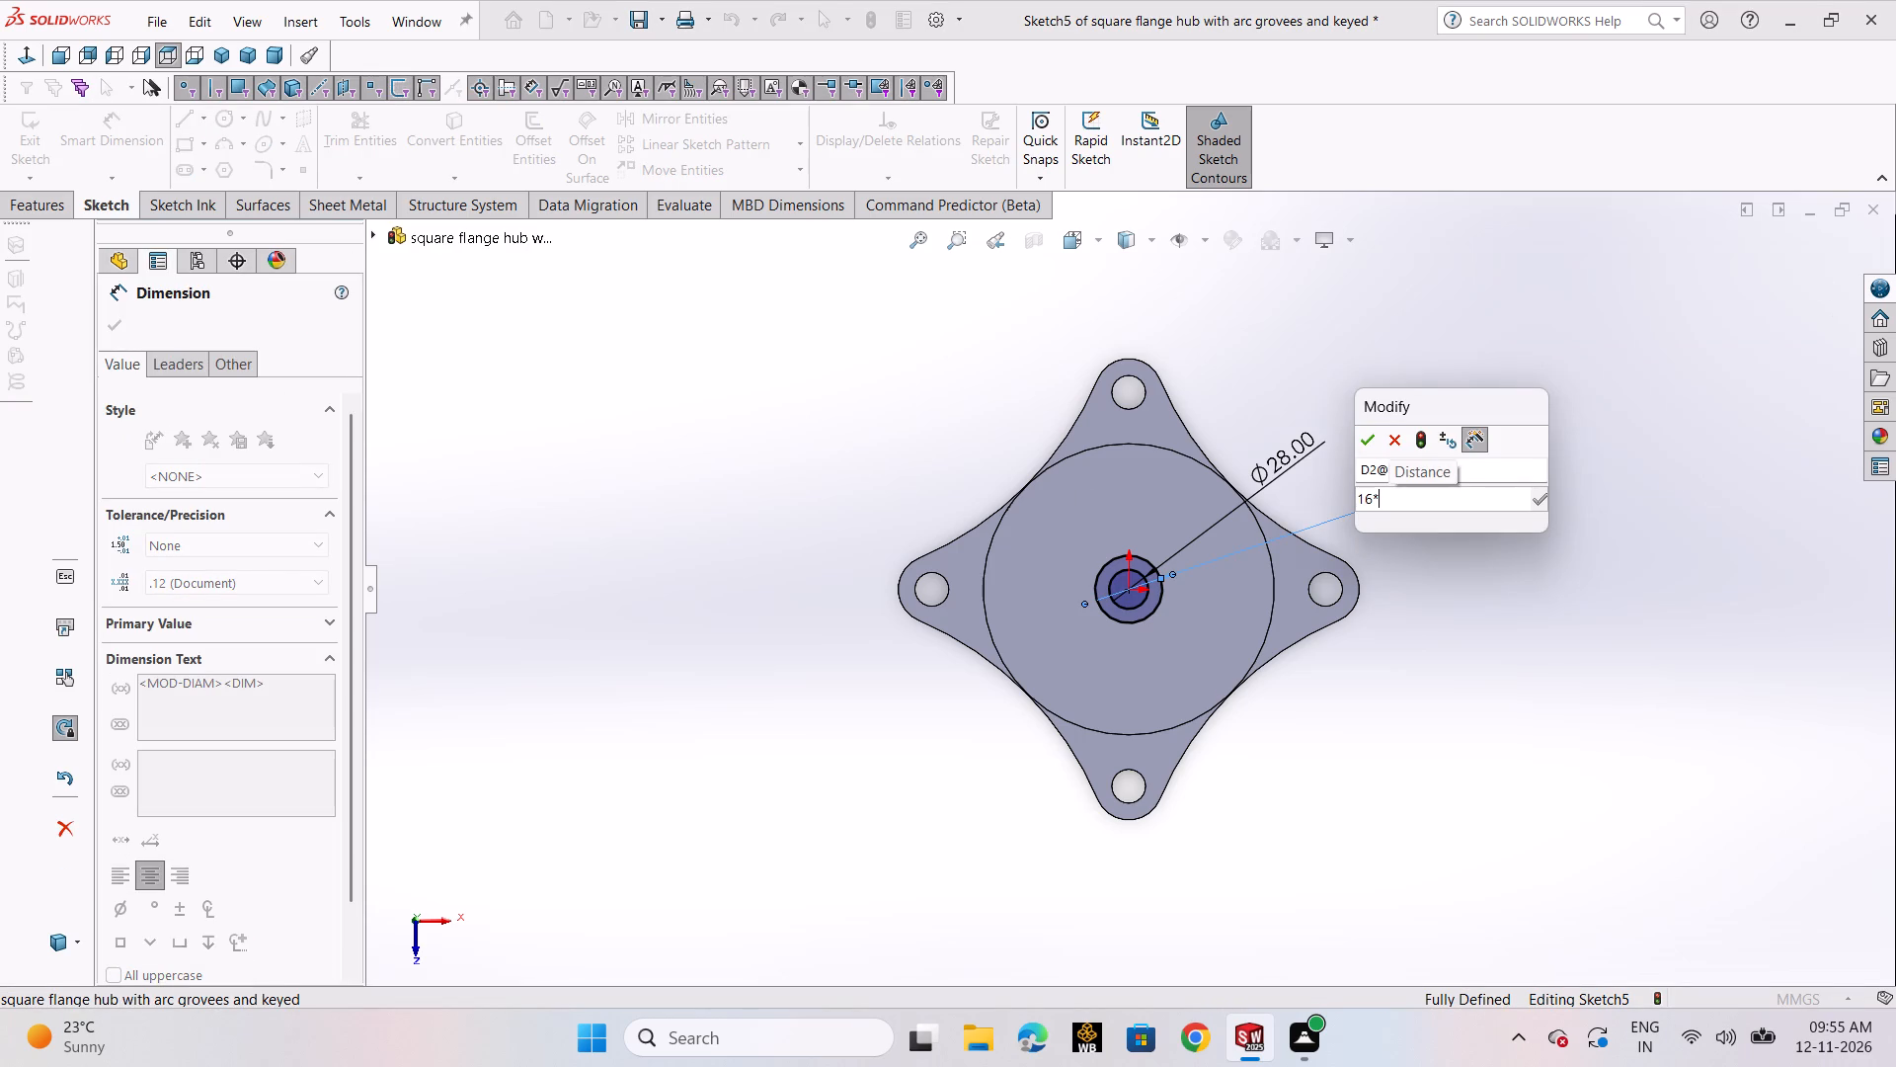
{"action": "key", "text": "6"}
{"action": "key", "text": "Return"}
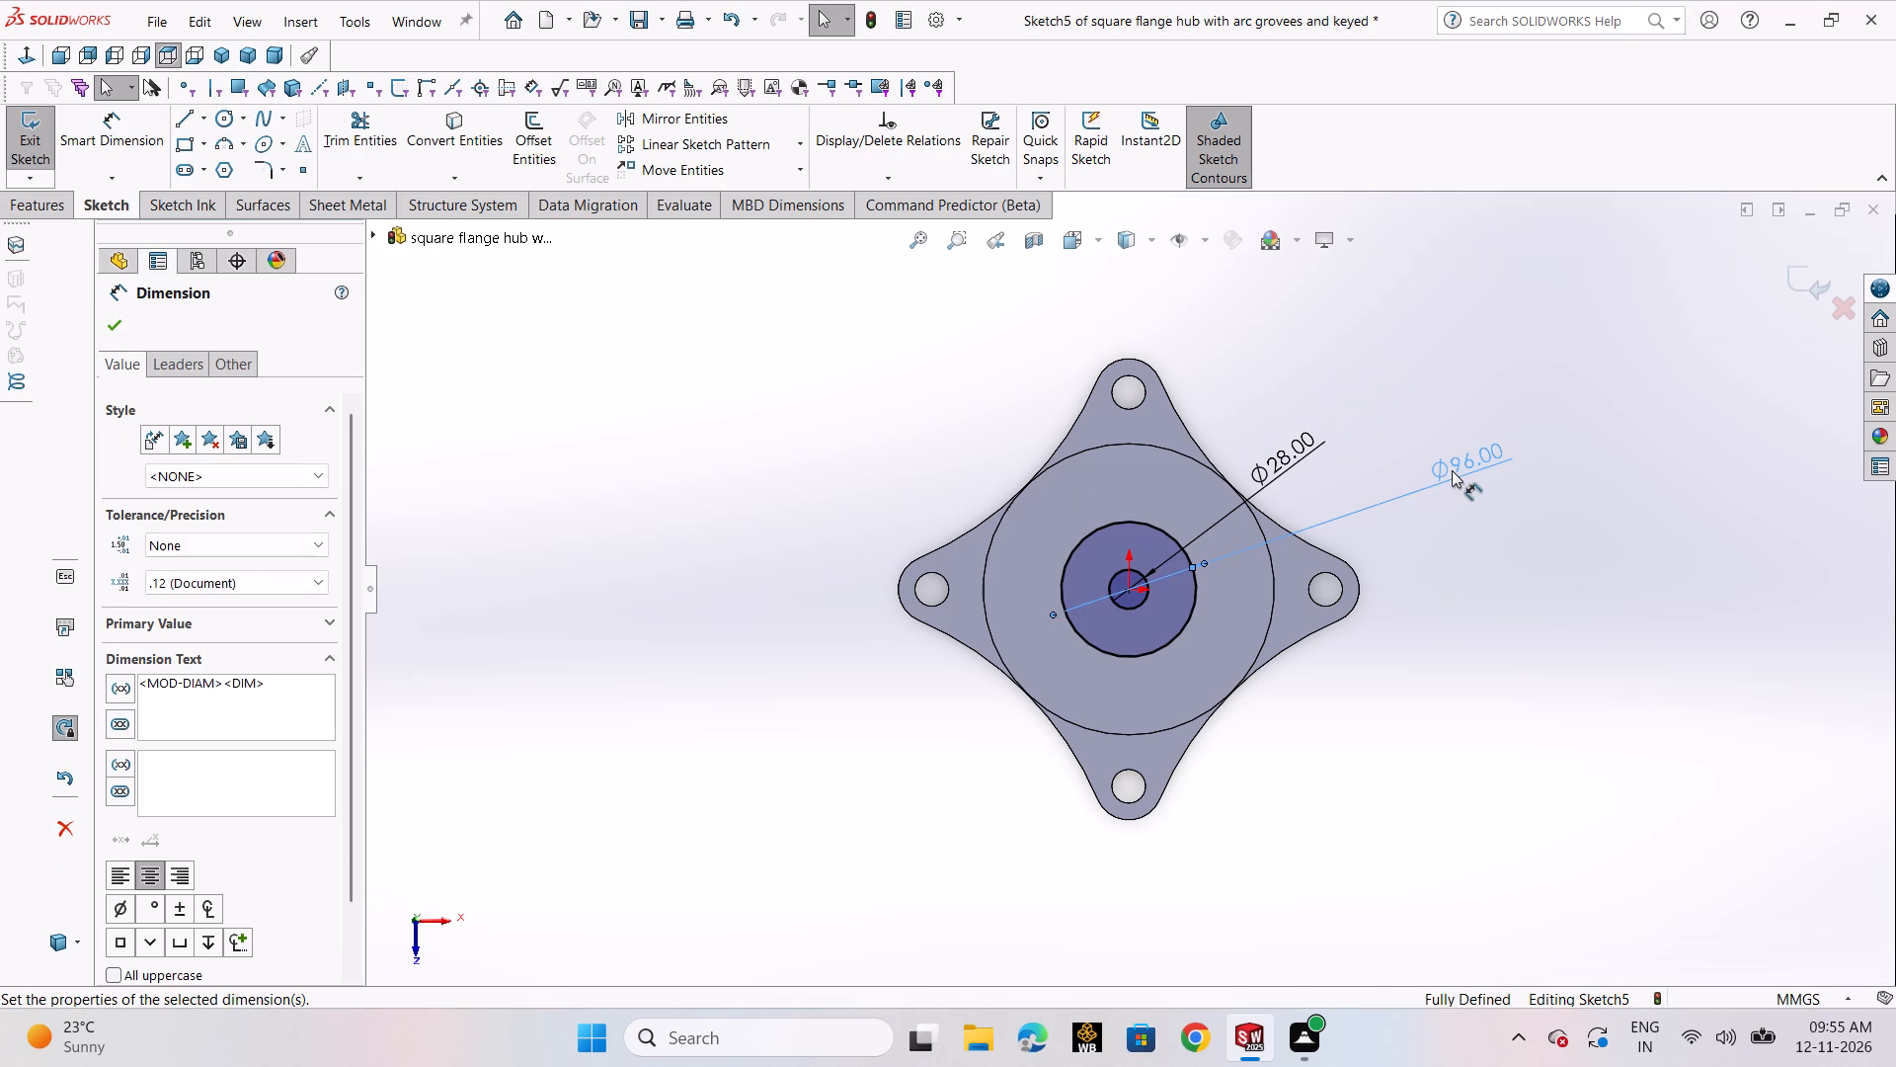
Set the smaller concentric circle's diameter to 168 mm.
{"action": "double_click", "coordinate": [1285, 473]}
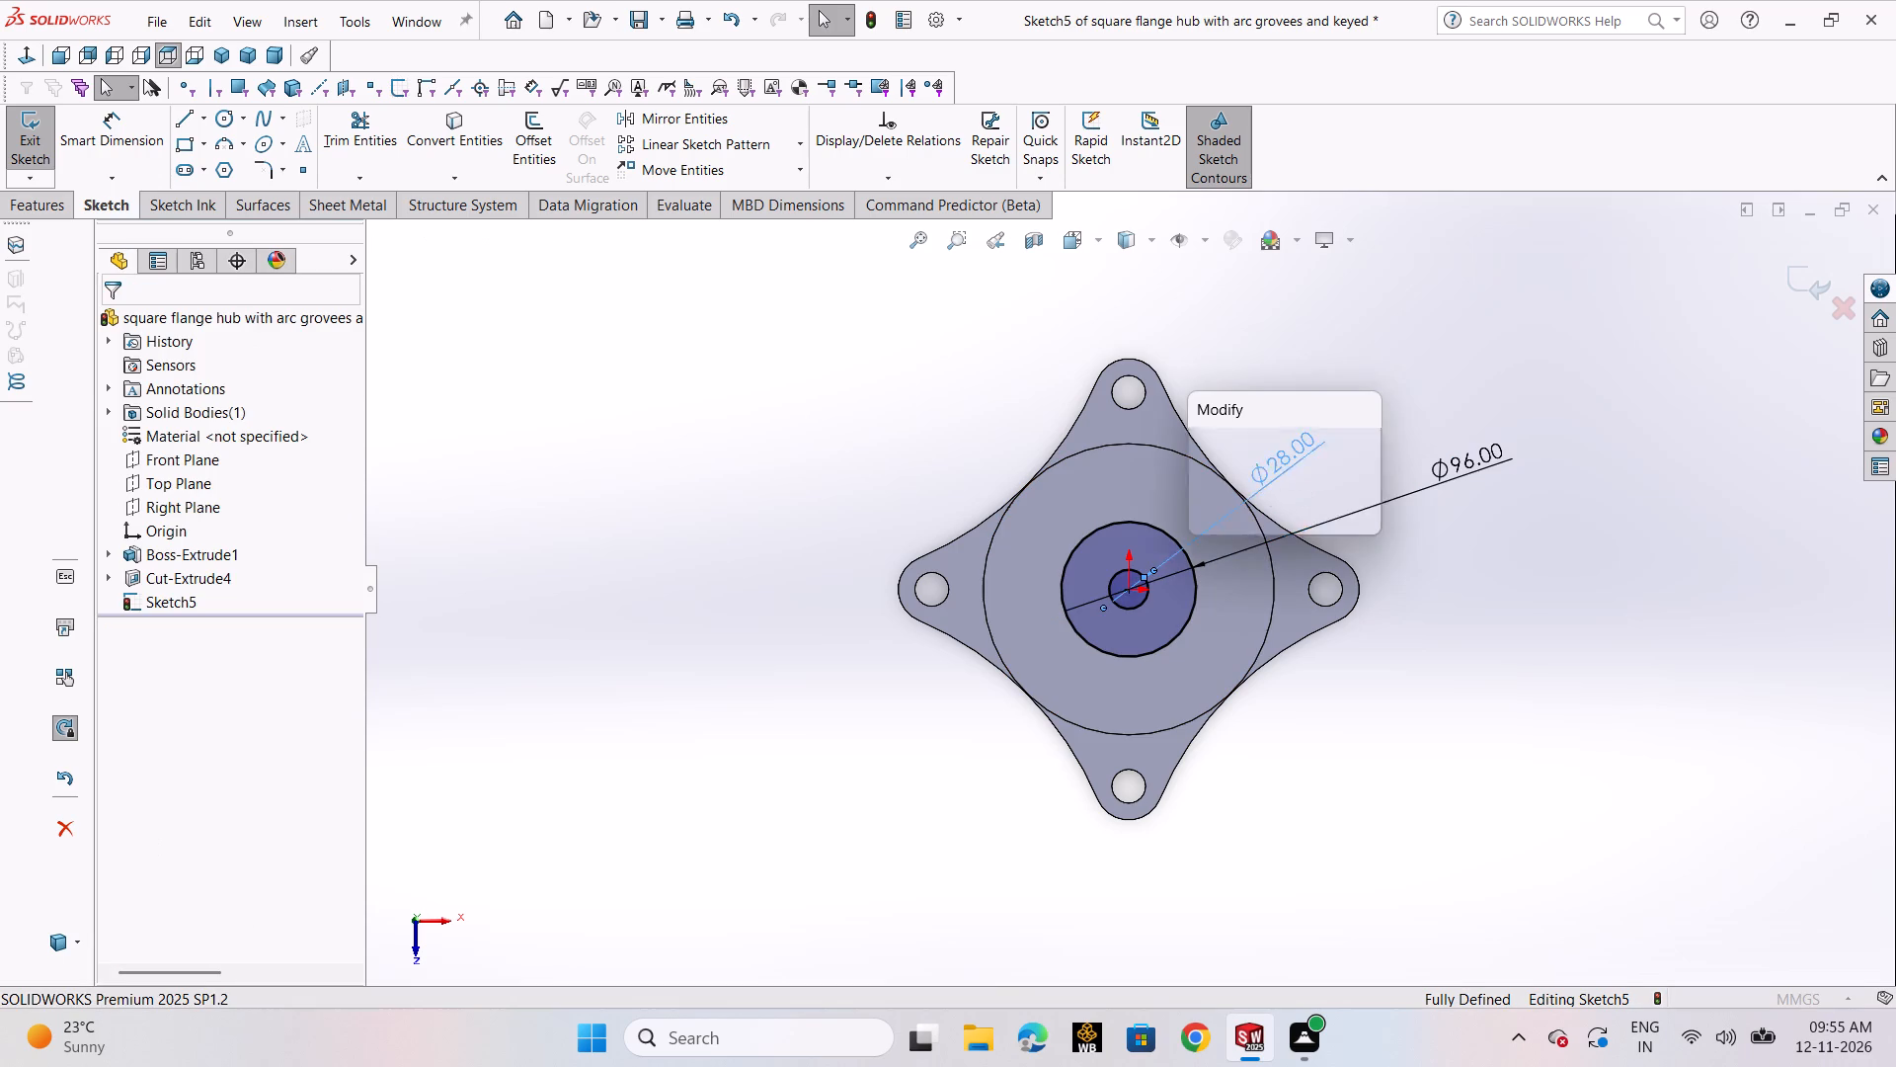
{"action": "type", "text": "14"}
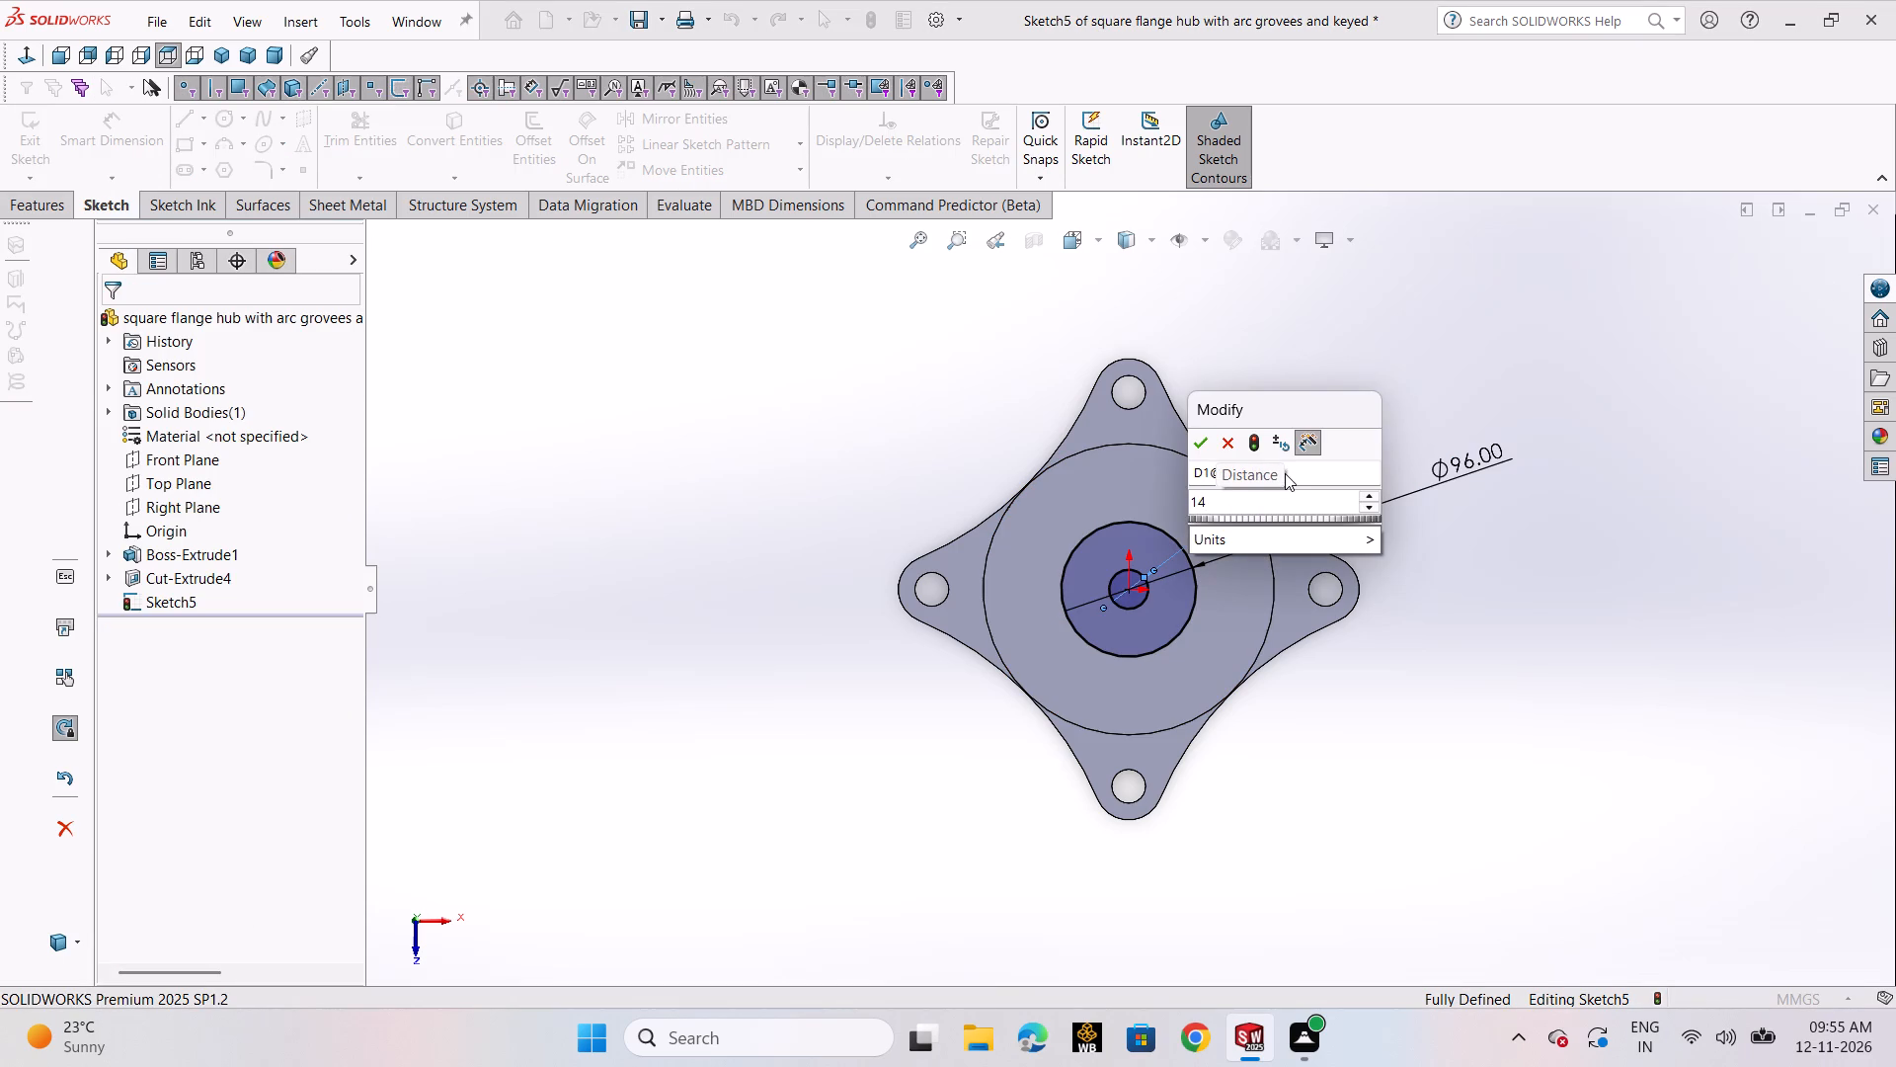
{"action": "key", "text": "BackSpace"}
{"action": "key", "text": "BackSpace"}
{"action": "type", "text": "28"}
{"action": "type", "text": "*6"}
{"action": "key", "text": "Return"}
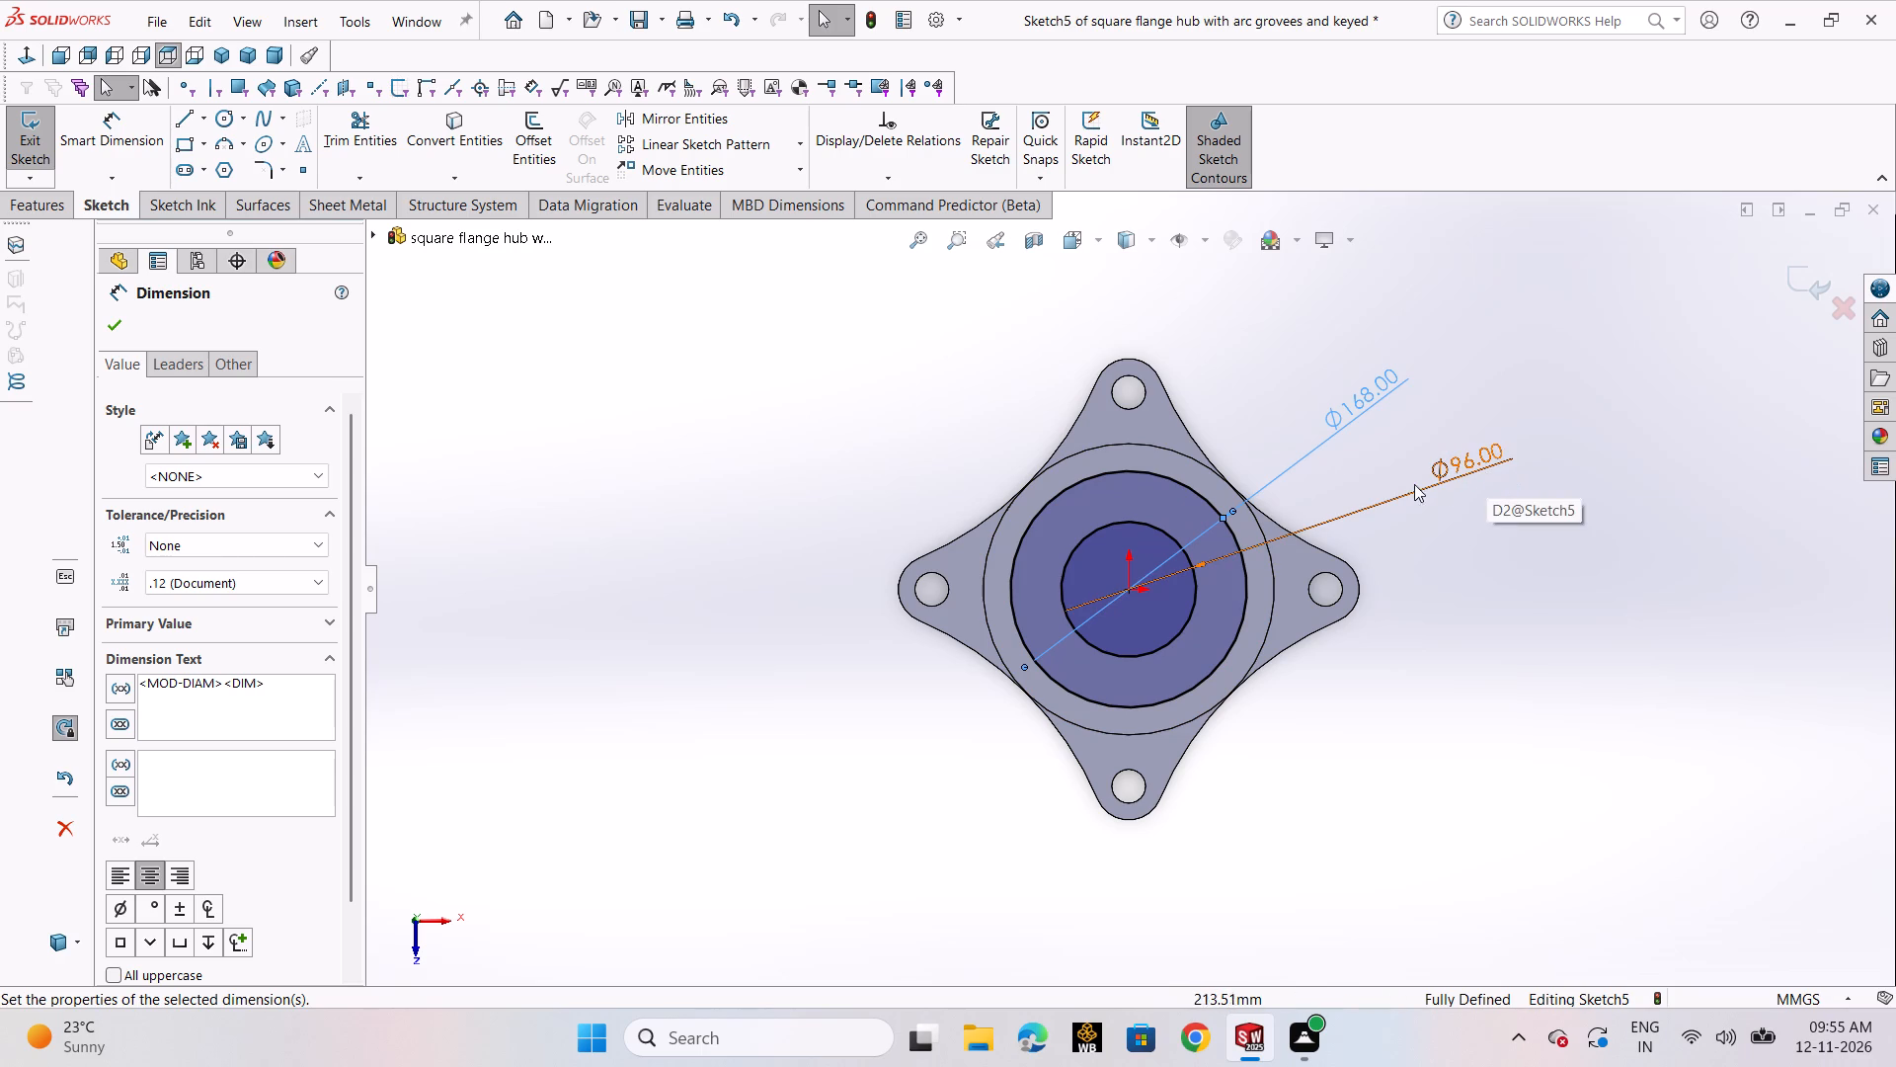
Delete both concentric circles from the sketch together with their diameter dimensions.
{"action": "left_click", "coordinate": [1194, 493]}
{"action": "key", "text": "Delete"}
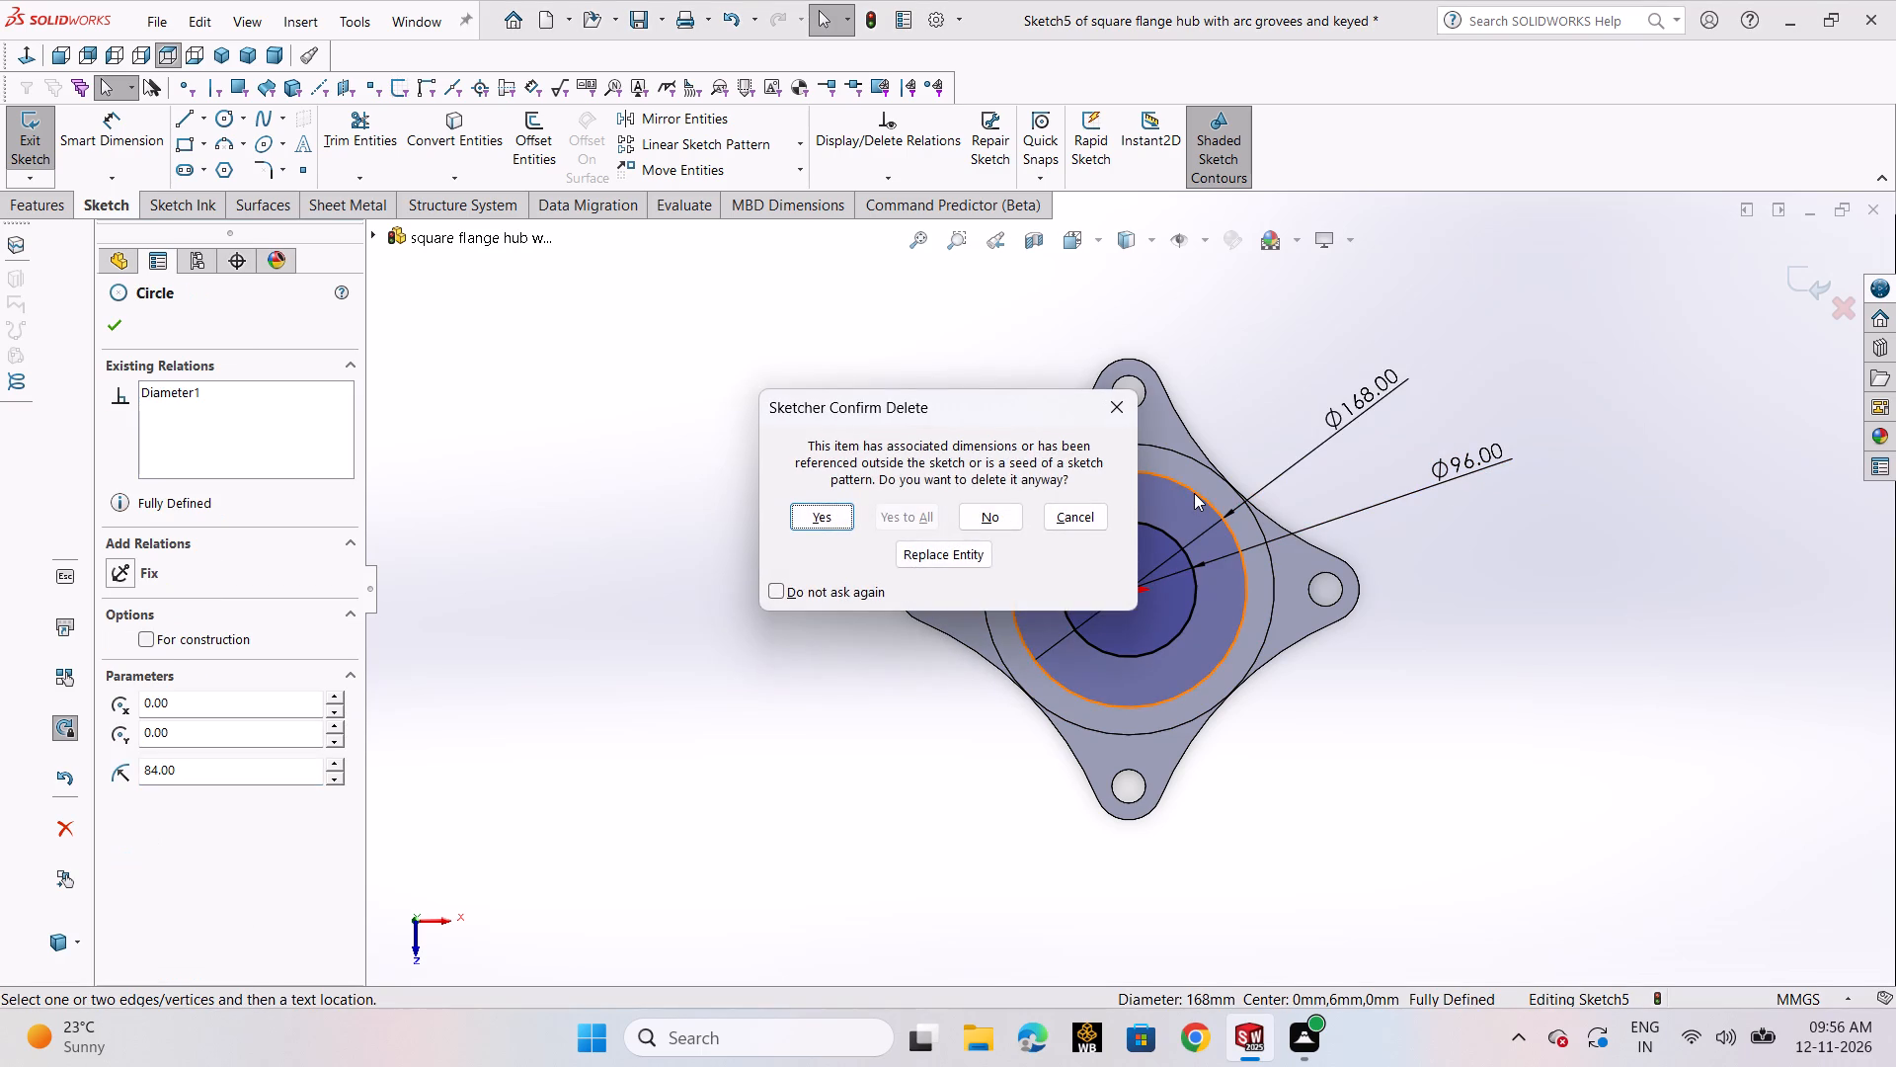
{"action": "left_click", "coordinate": [803, 513]}
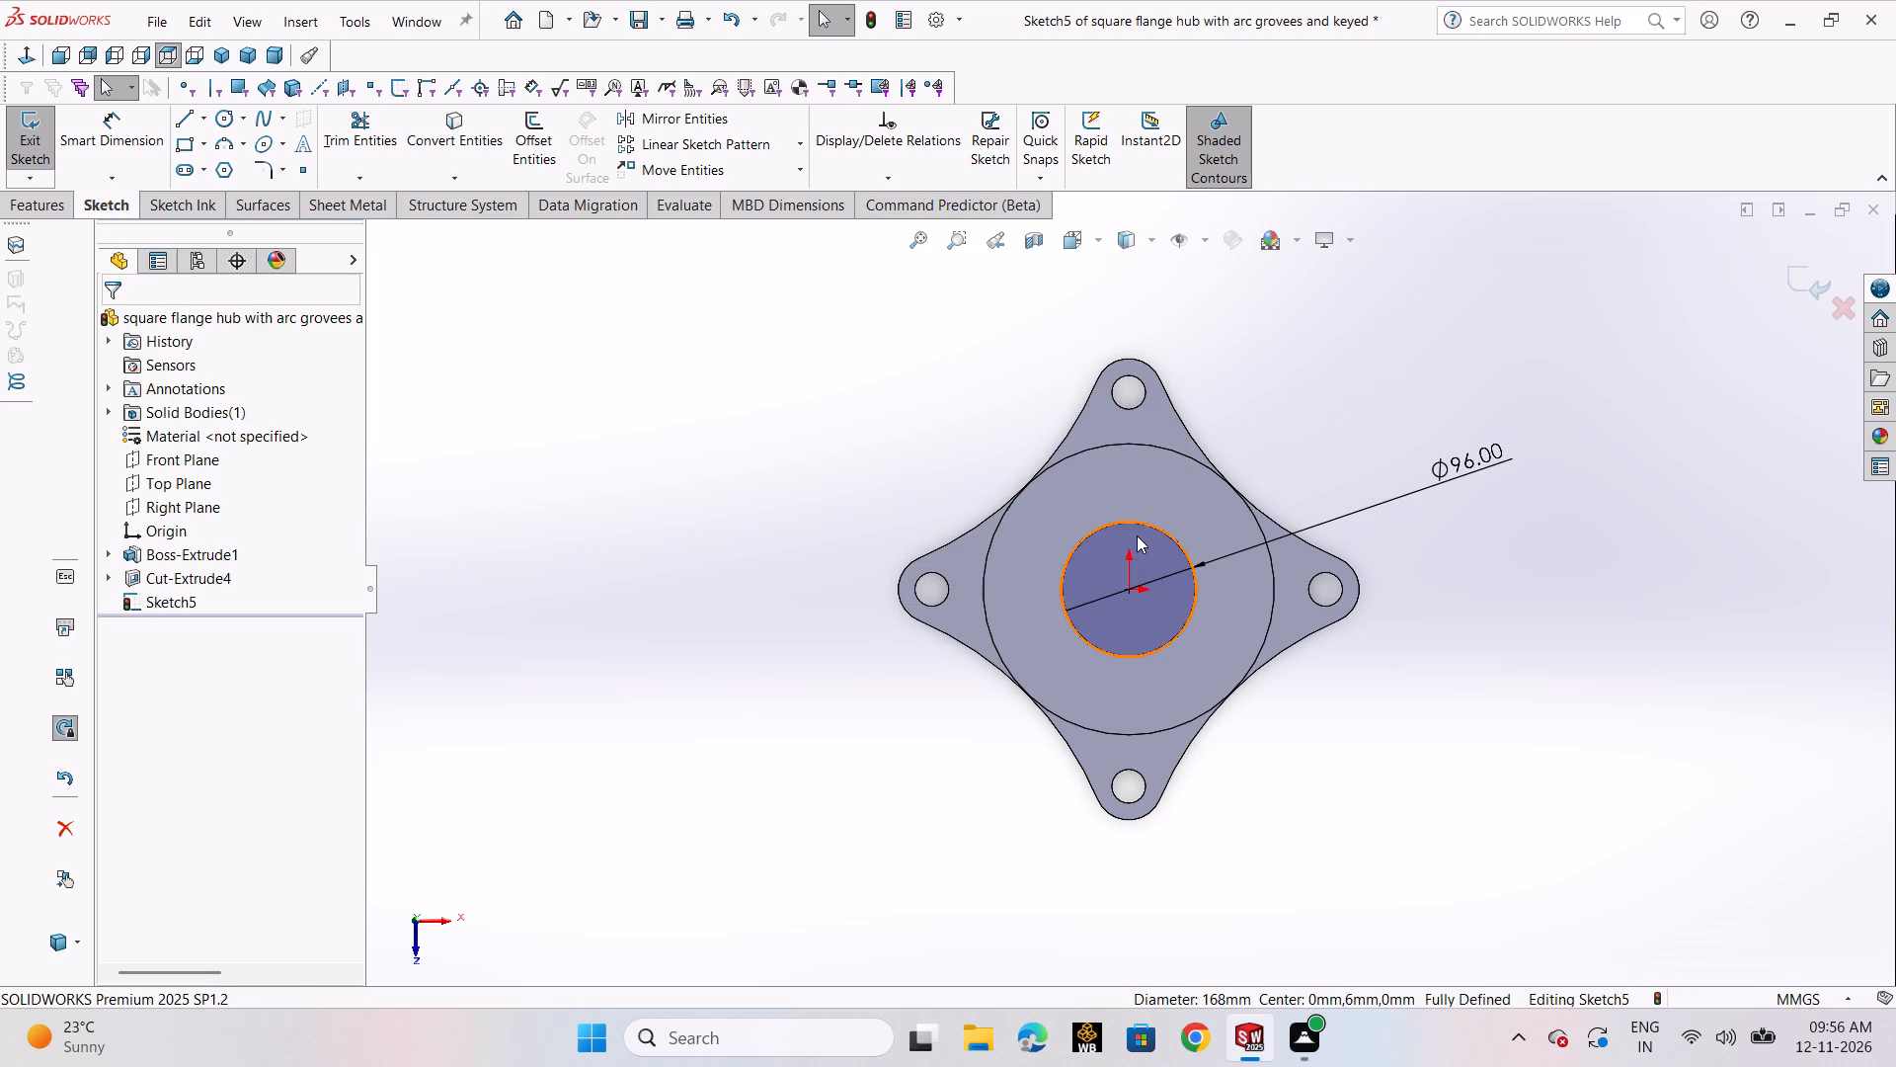
{"action": "left_click", "coordinate": [1145, 530]}
{"action": "key", "text": "Delete"}
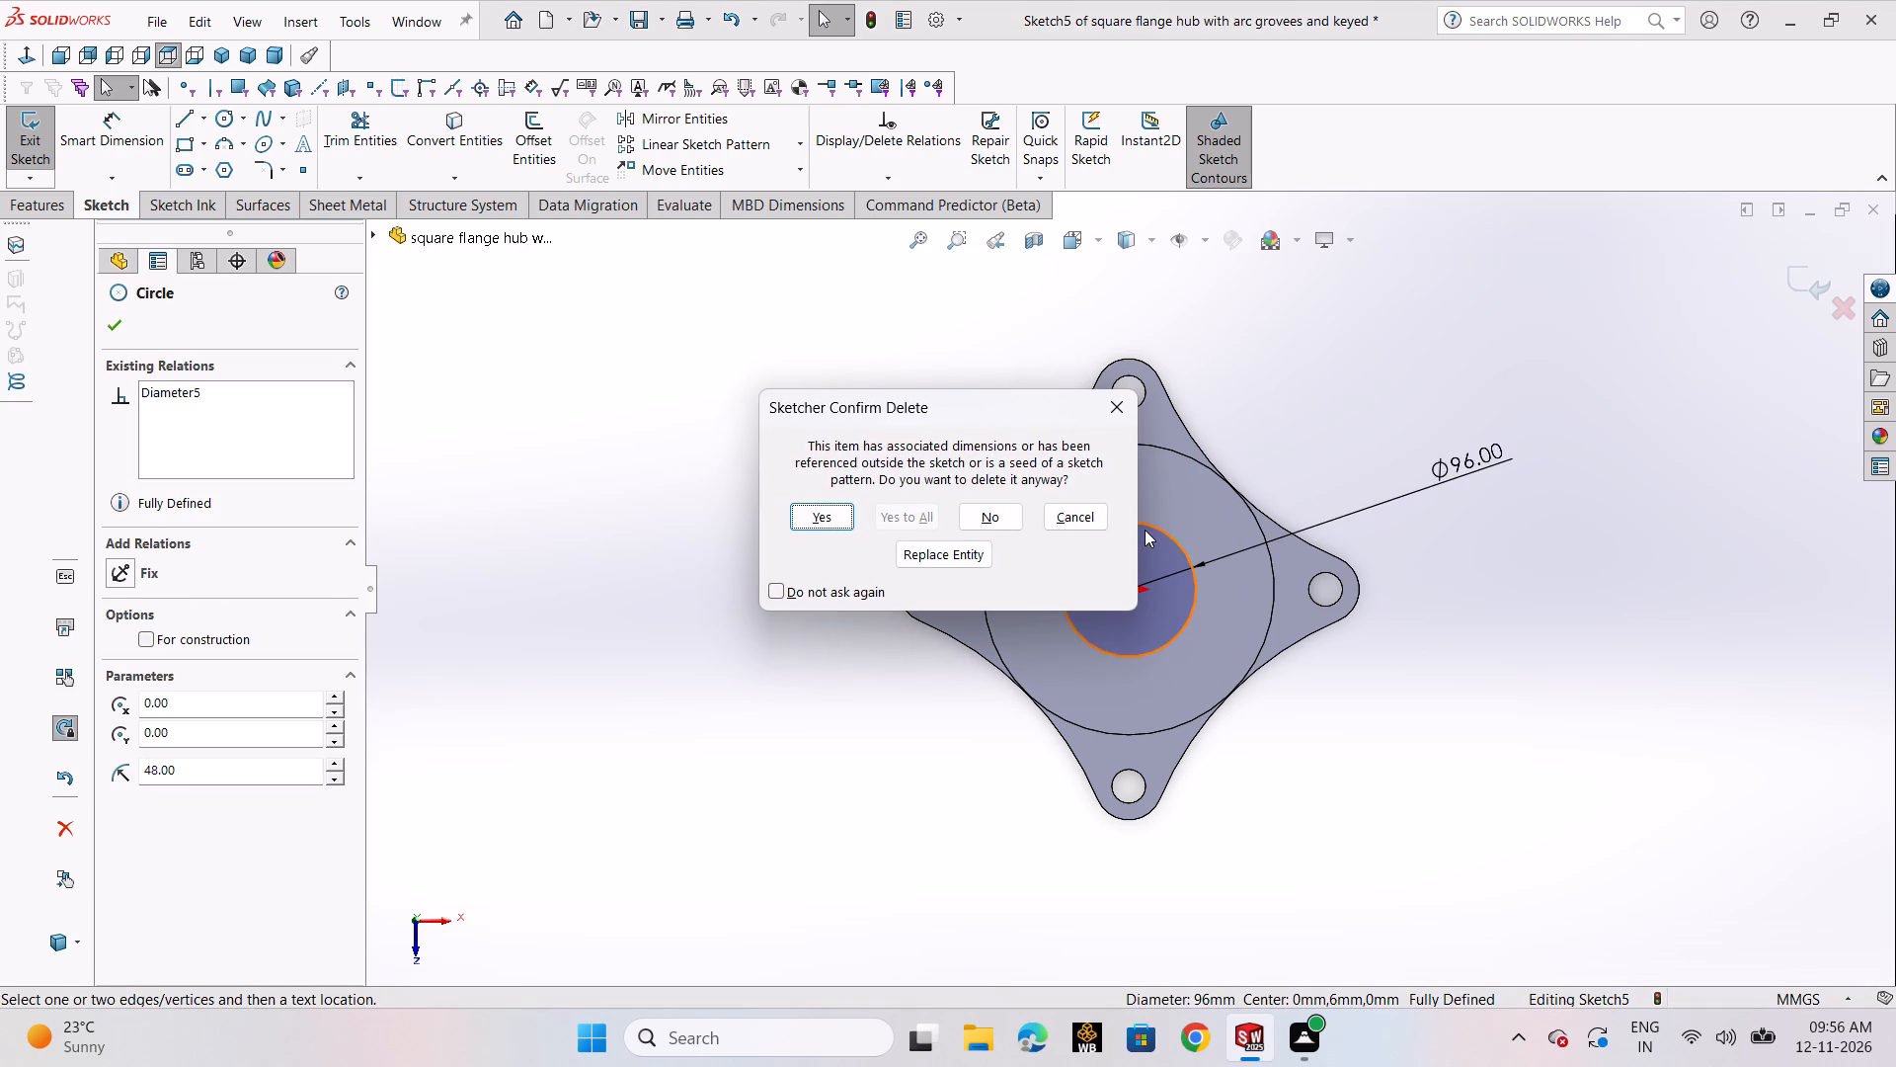
{"action": "left_click", "coordinate": [831, 520]}
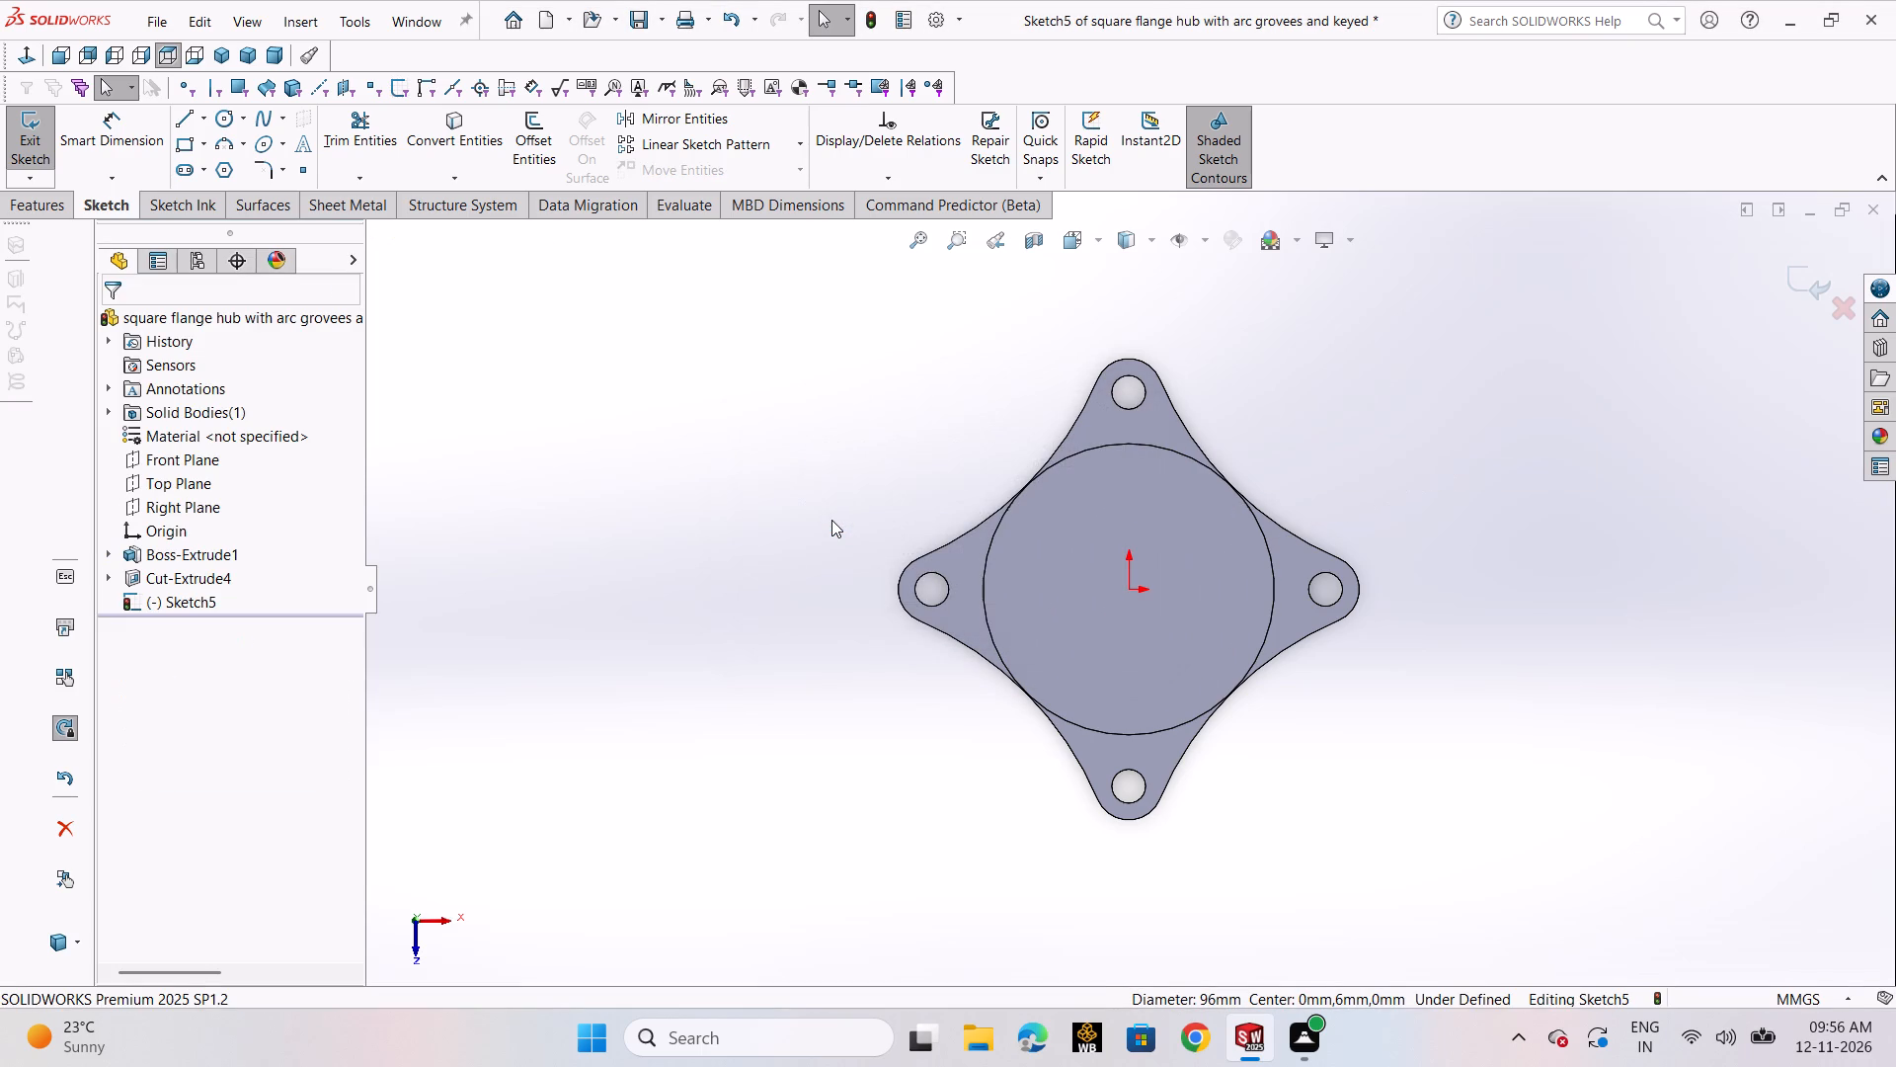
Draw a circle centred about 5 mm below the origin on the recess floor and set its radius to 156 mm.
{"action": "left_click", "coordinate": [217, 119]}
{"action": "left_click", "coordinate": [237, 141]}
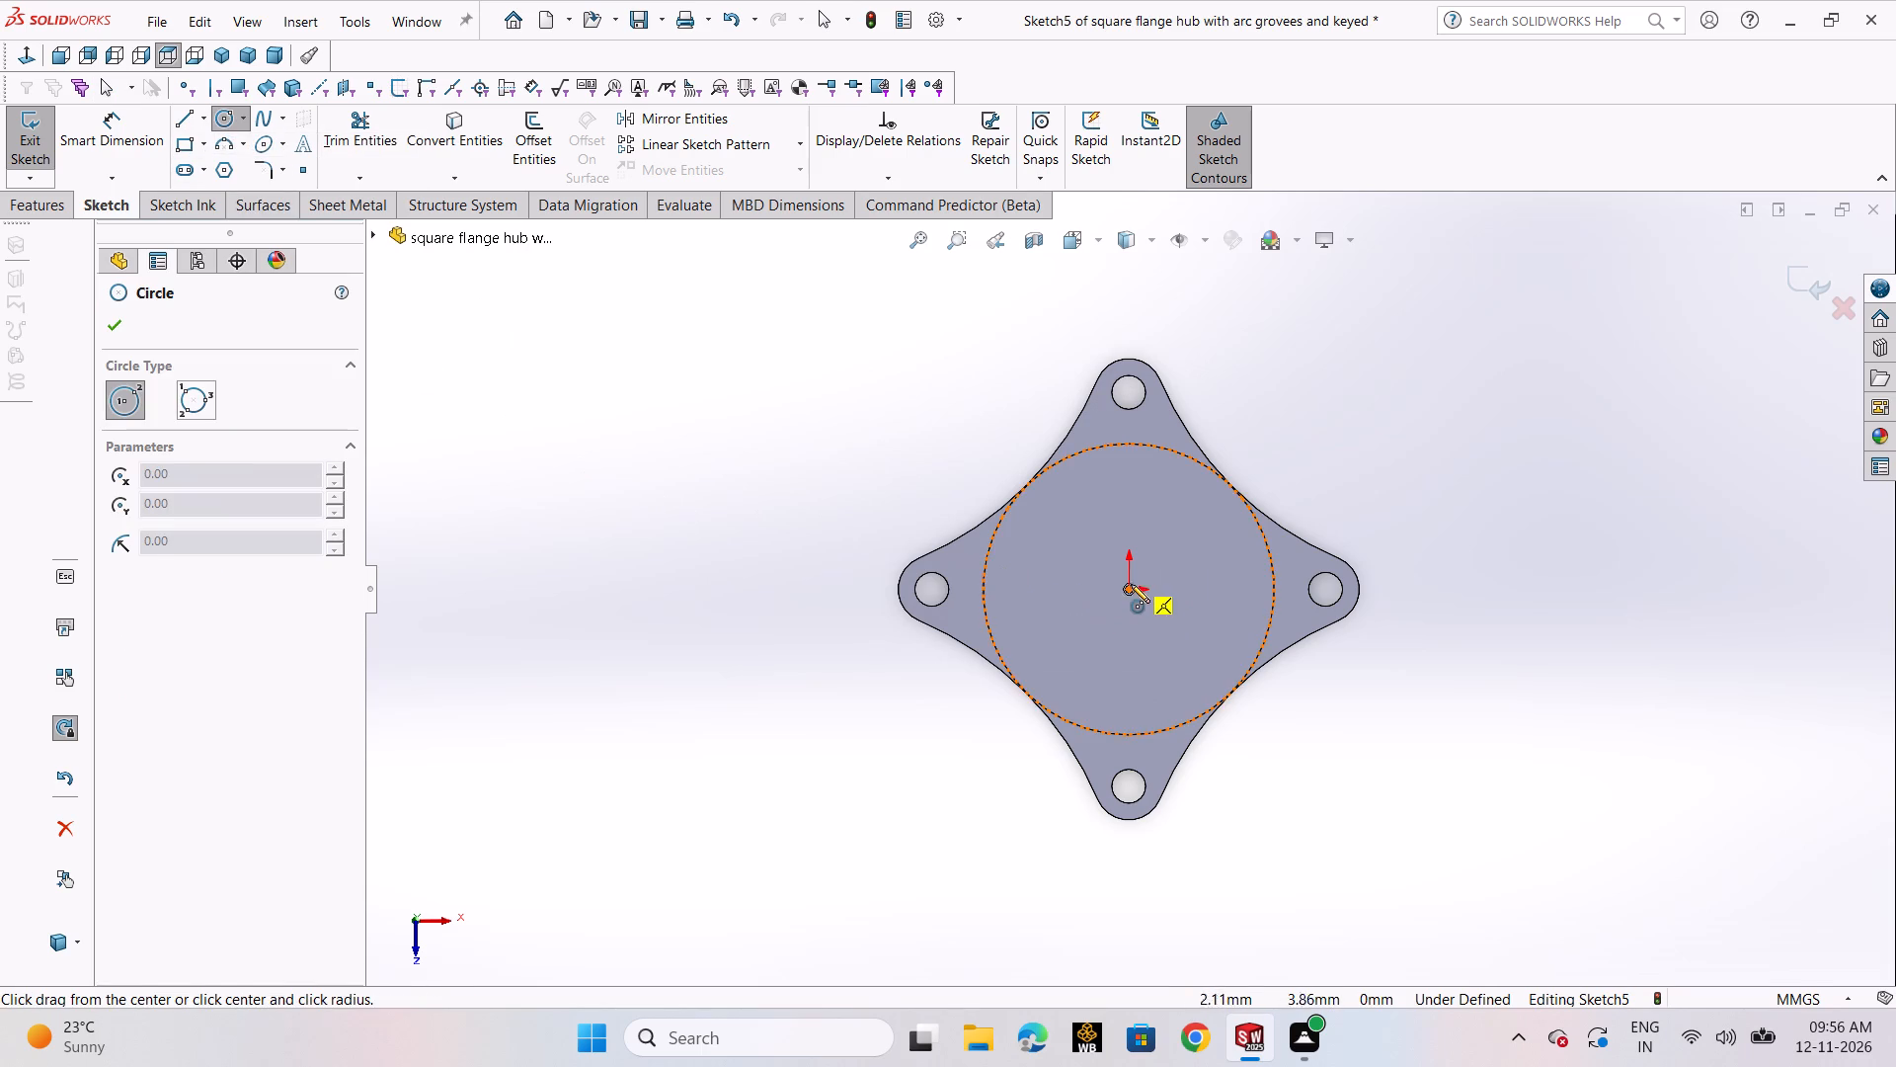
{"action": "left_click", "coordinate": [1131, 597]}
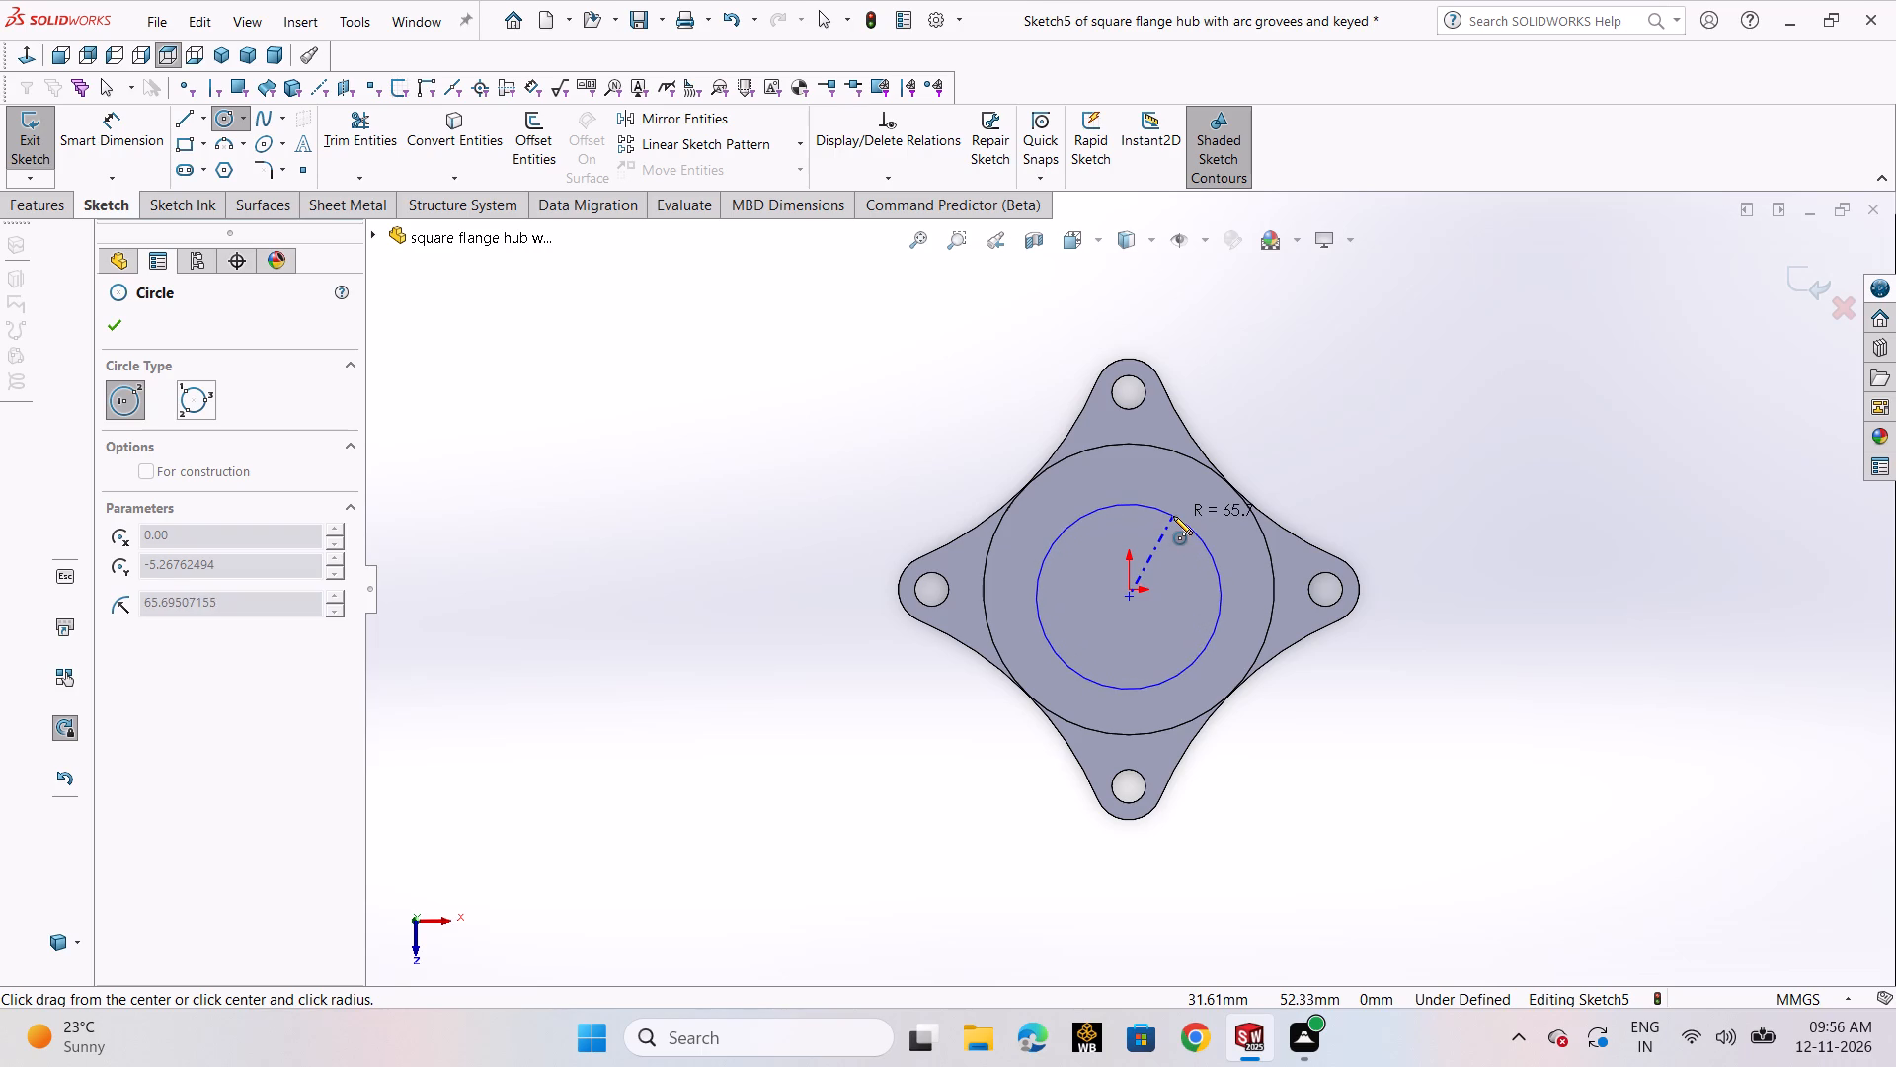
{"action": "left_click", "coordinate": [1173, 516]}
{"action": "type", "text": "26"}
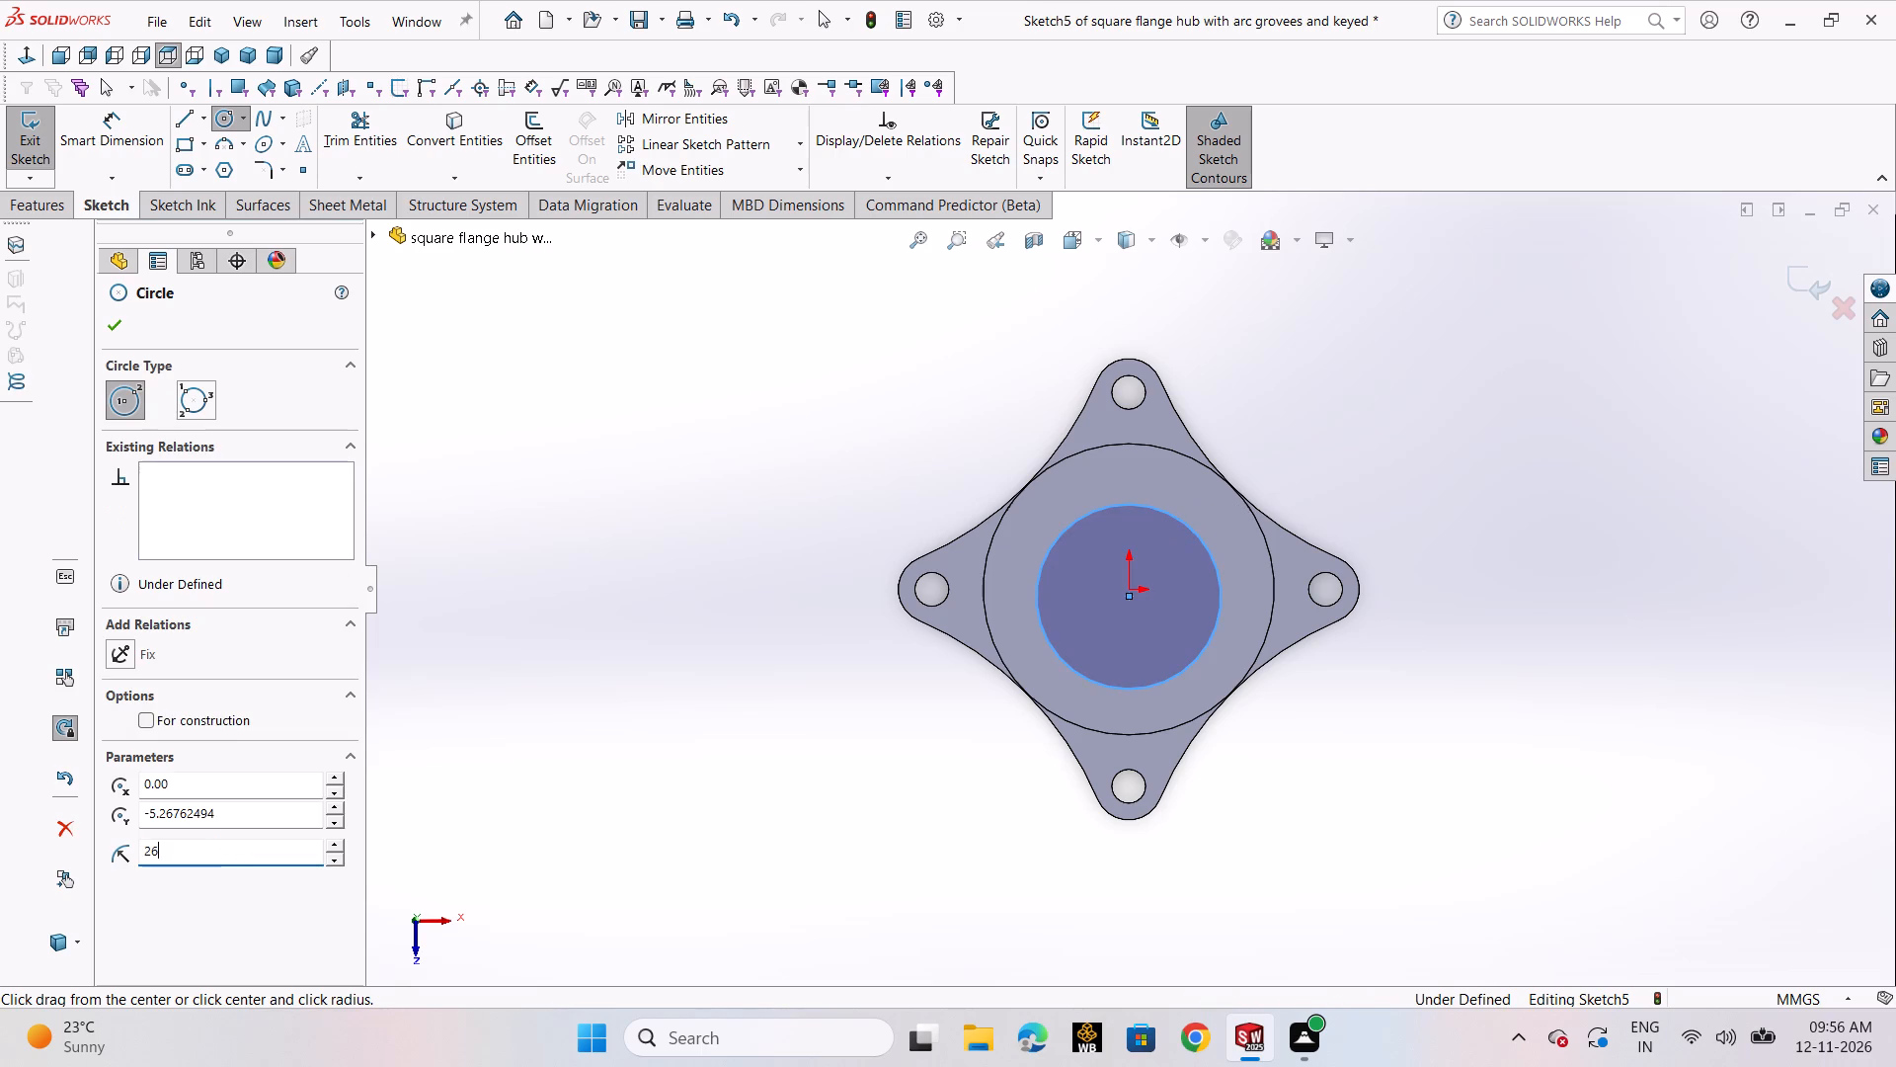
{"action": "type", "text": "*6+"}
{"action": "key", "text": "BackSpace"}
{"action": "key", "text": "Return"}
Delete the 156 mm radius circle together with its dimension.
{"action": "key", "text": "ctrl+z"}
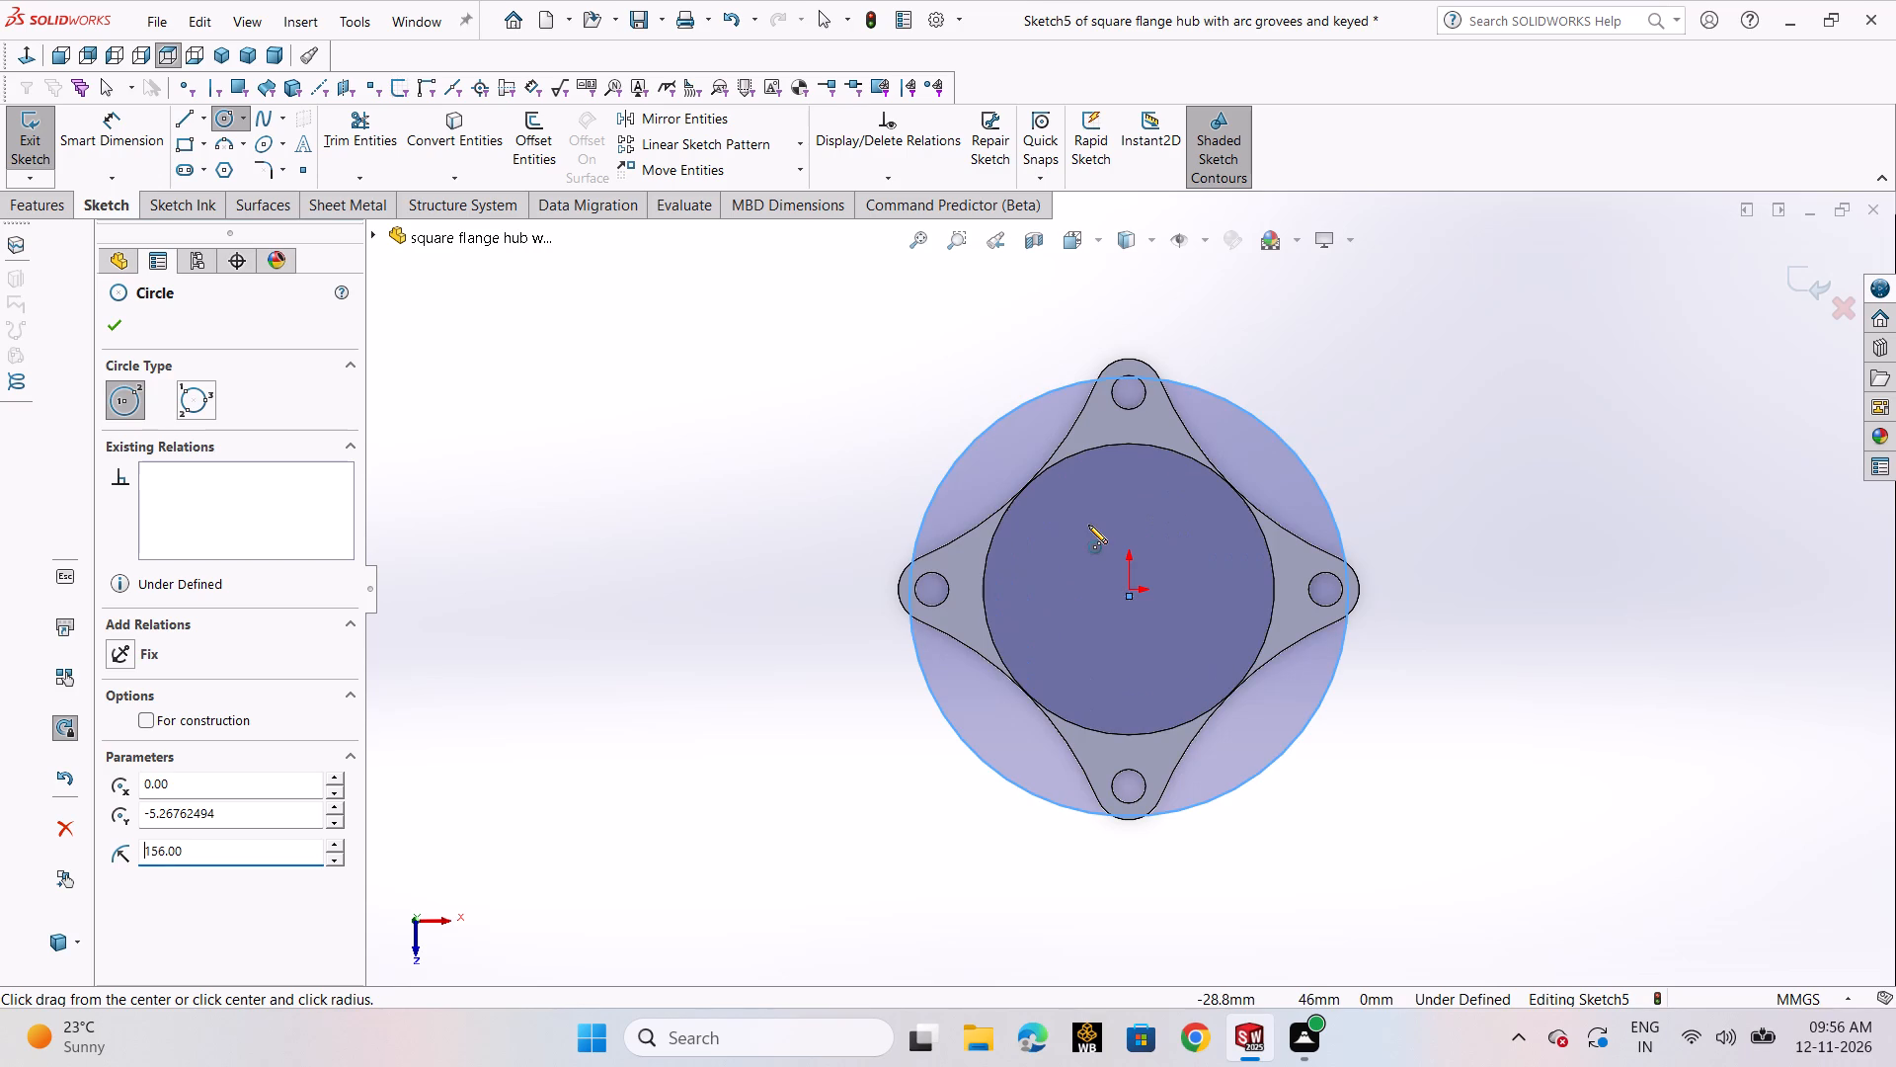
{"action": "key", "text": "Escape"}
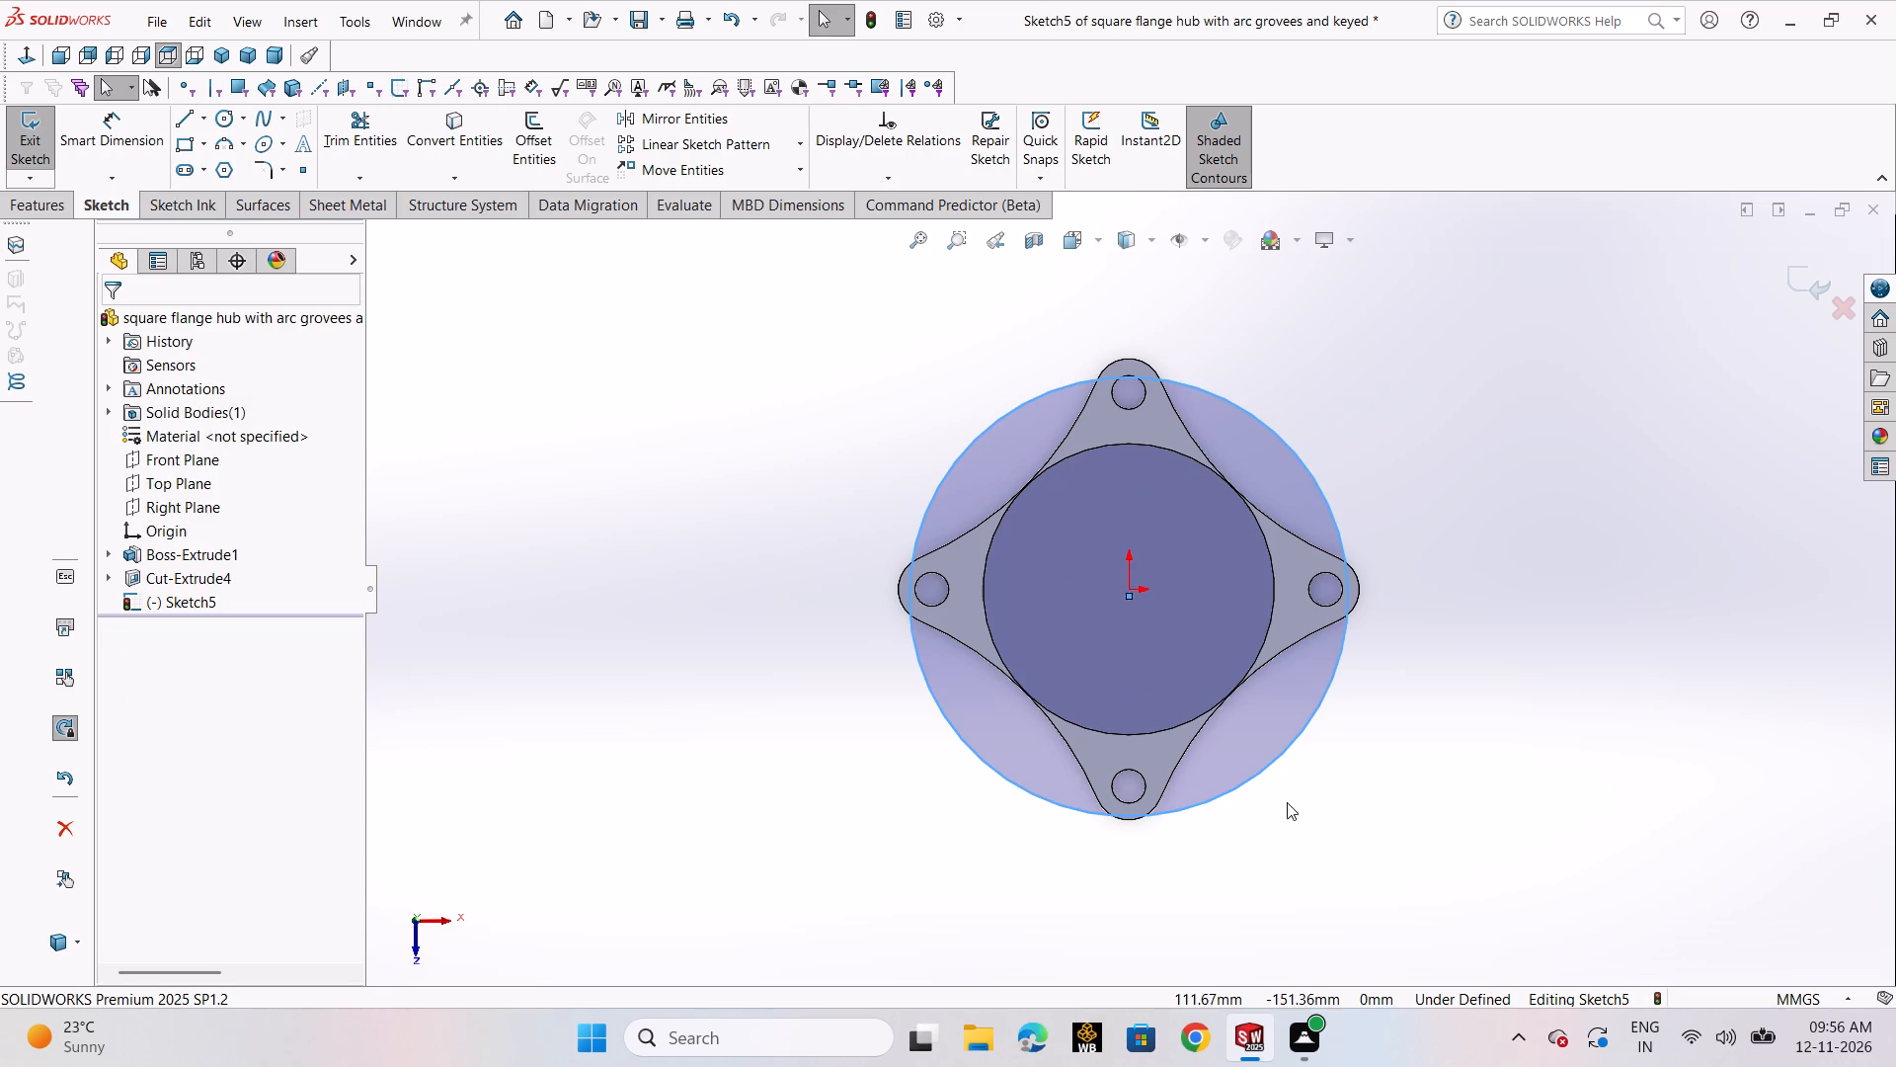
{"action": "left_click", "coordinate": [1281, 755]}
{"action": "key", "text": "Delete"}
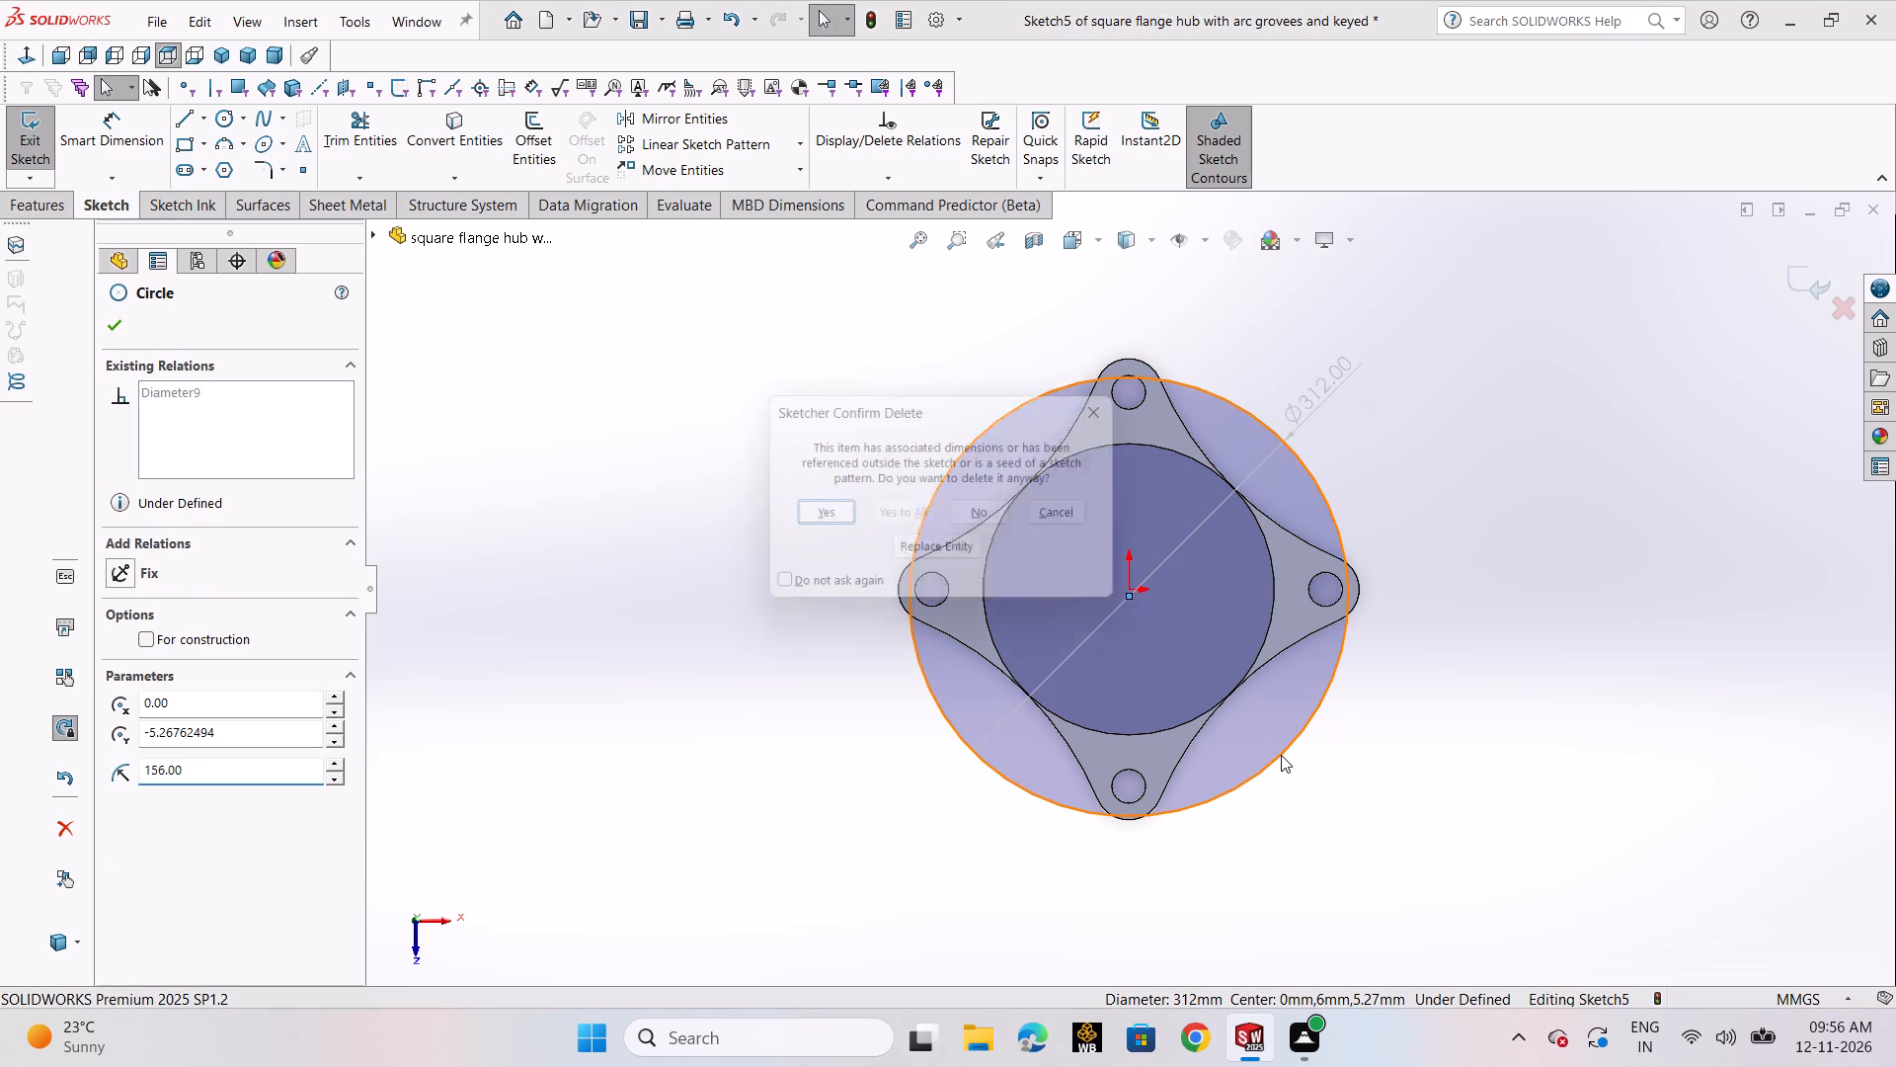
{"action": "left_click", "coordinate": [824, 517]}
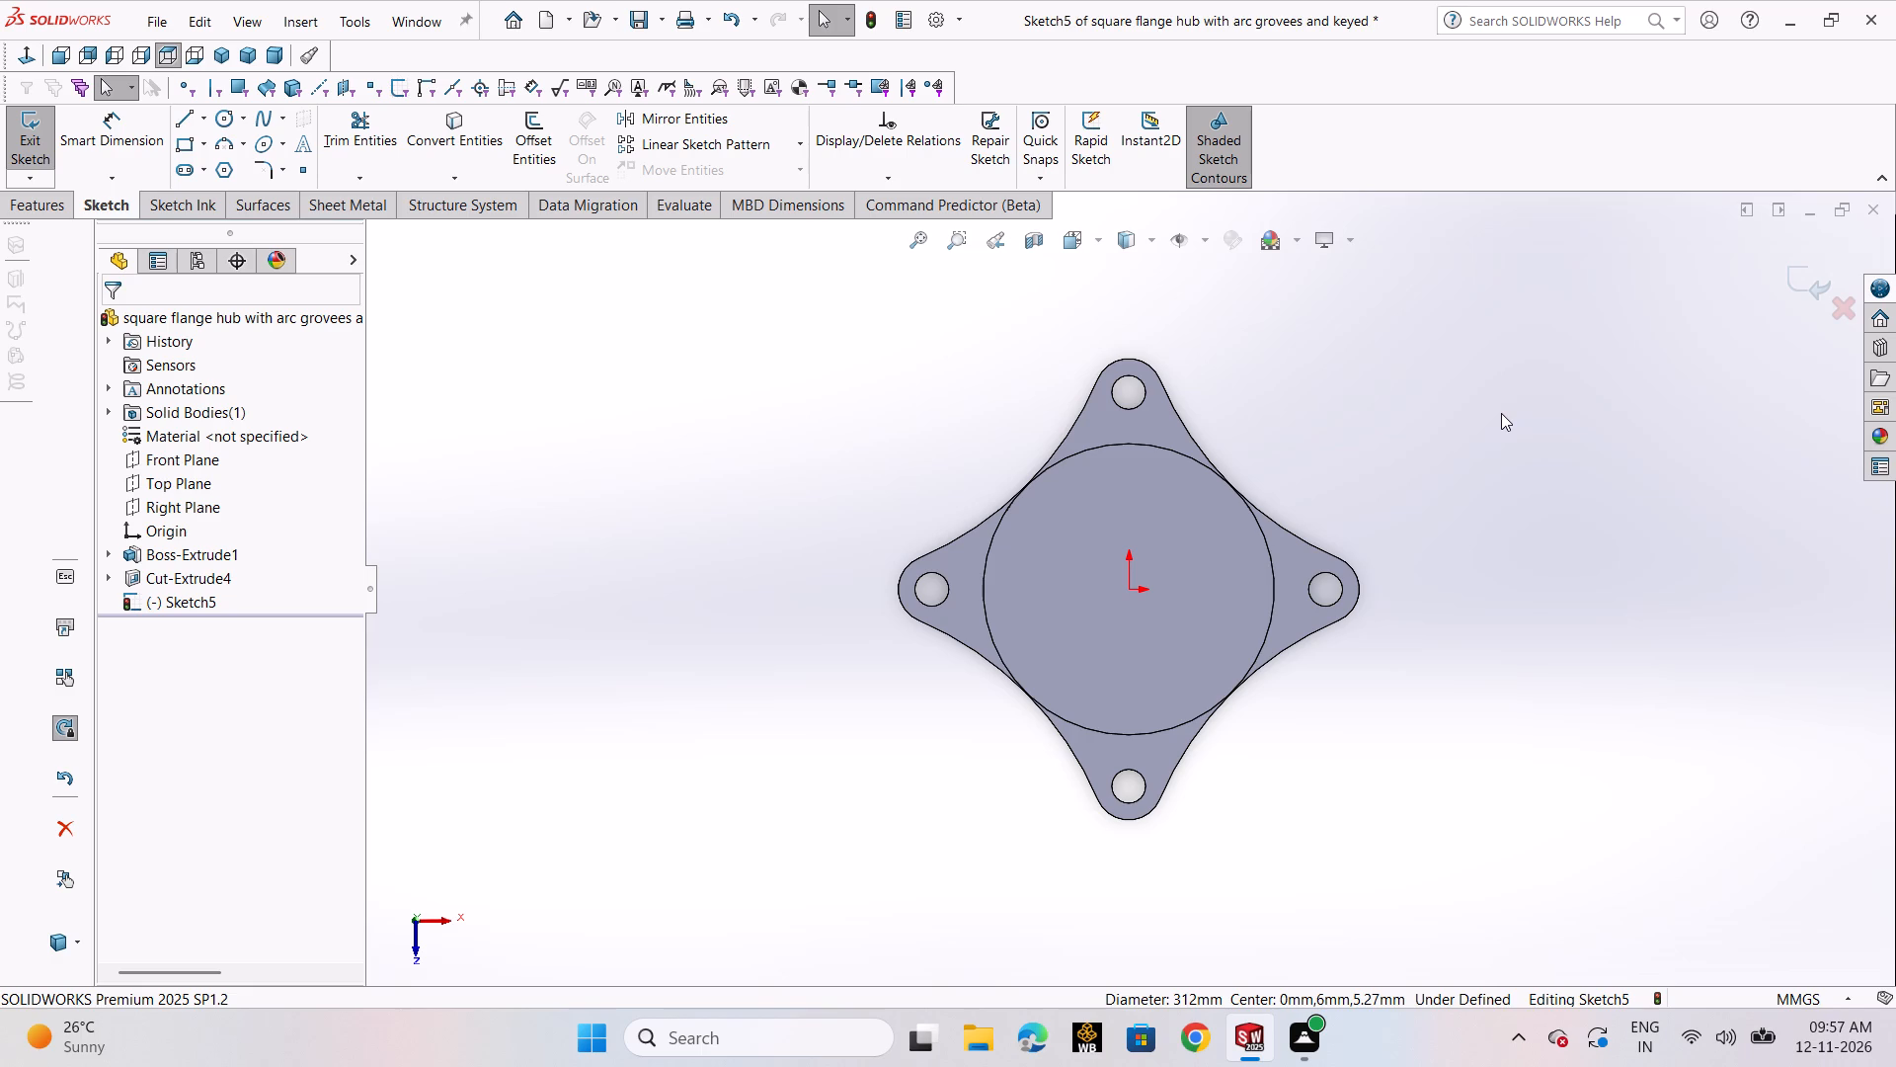
Exit the empty sketch on the recess floor.
{"action": "left_click", "coordinate": [107, 552]}
{"action": "left_click", "coordinate": [161, 569]}
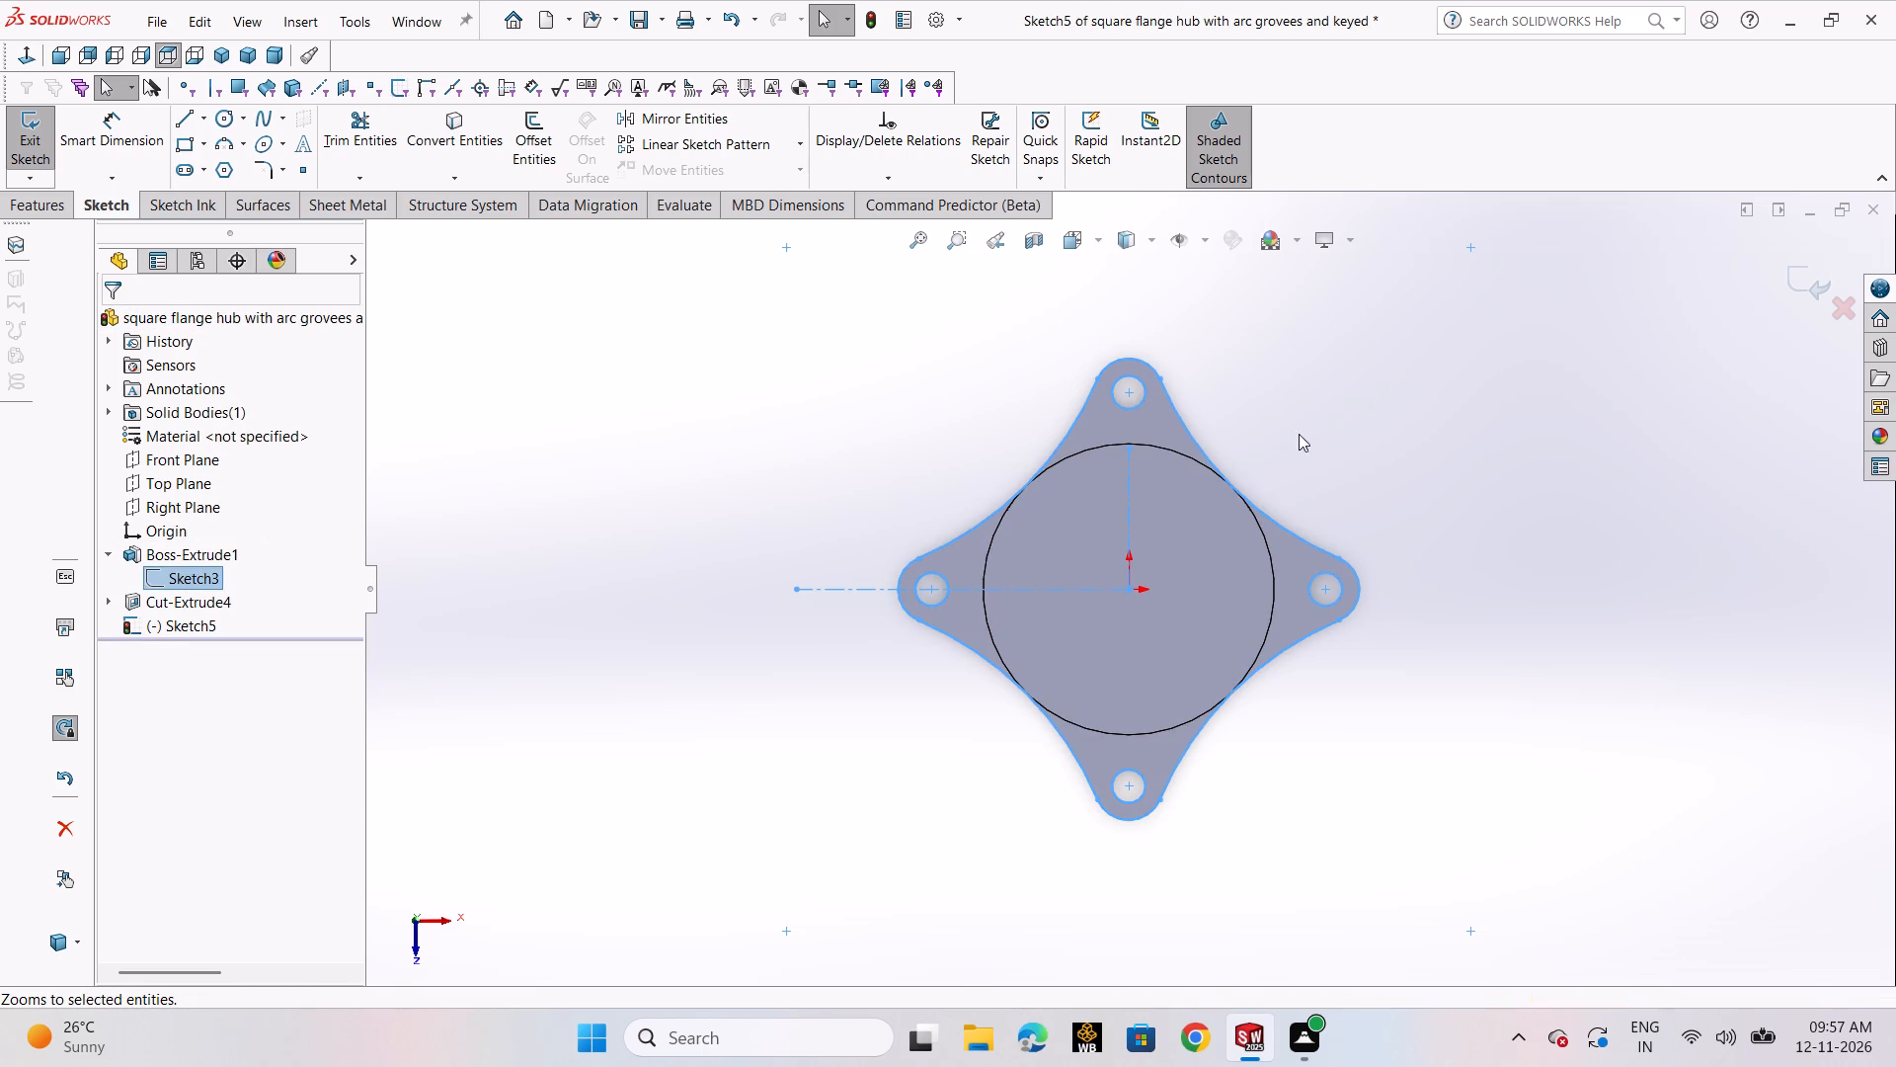
{"action": "left_click", "coordinate": [1803, 279]}
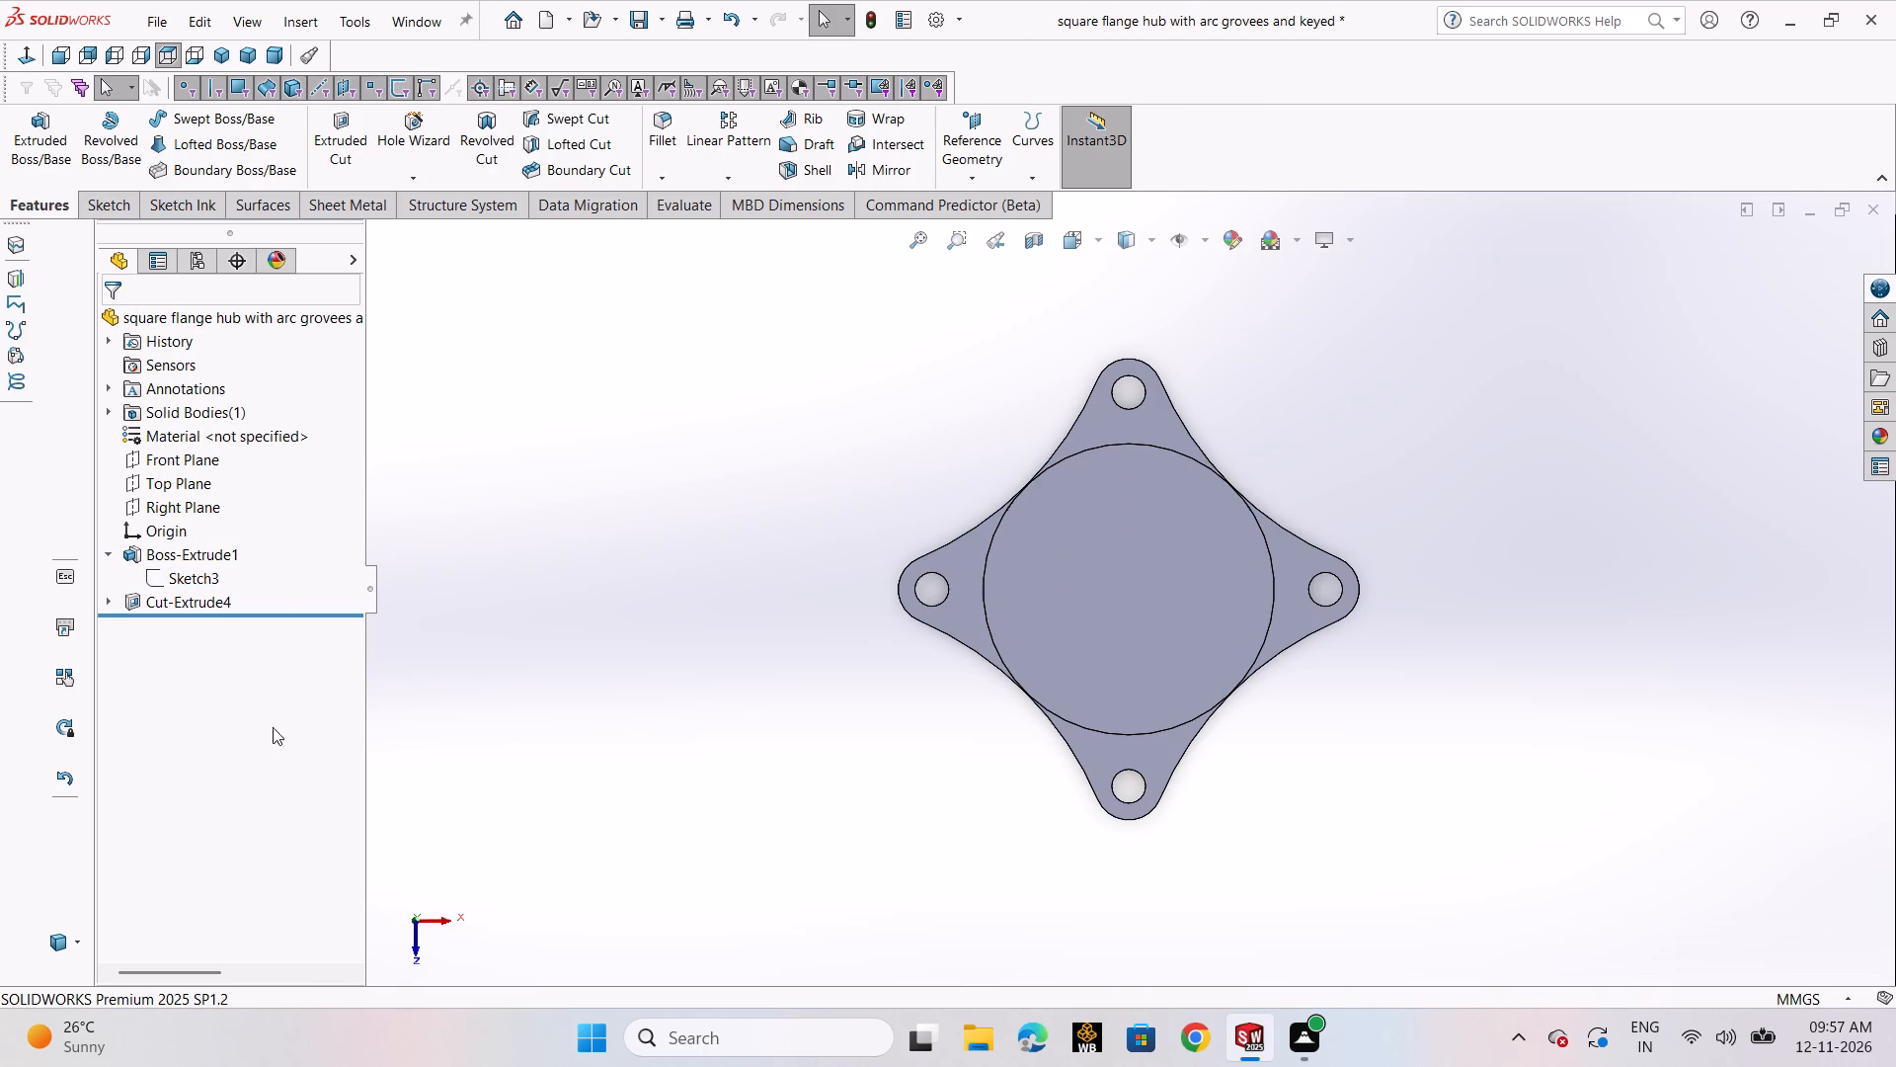
Edit the central recess cut's sketch, set the circle's diameter to 104 mm, and exit the sketch.
{"action": "left_click", "coordinate": [193, 577]}
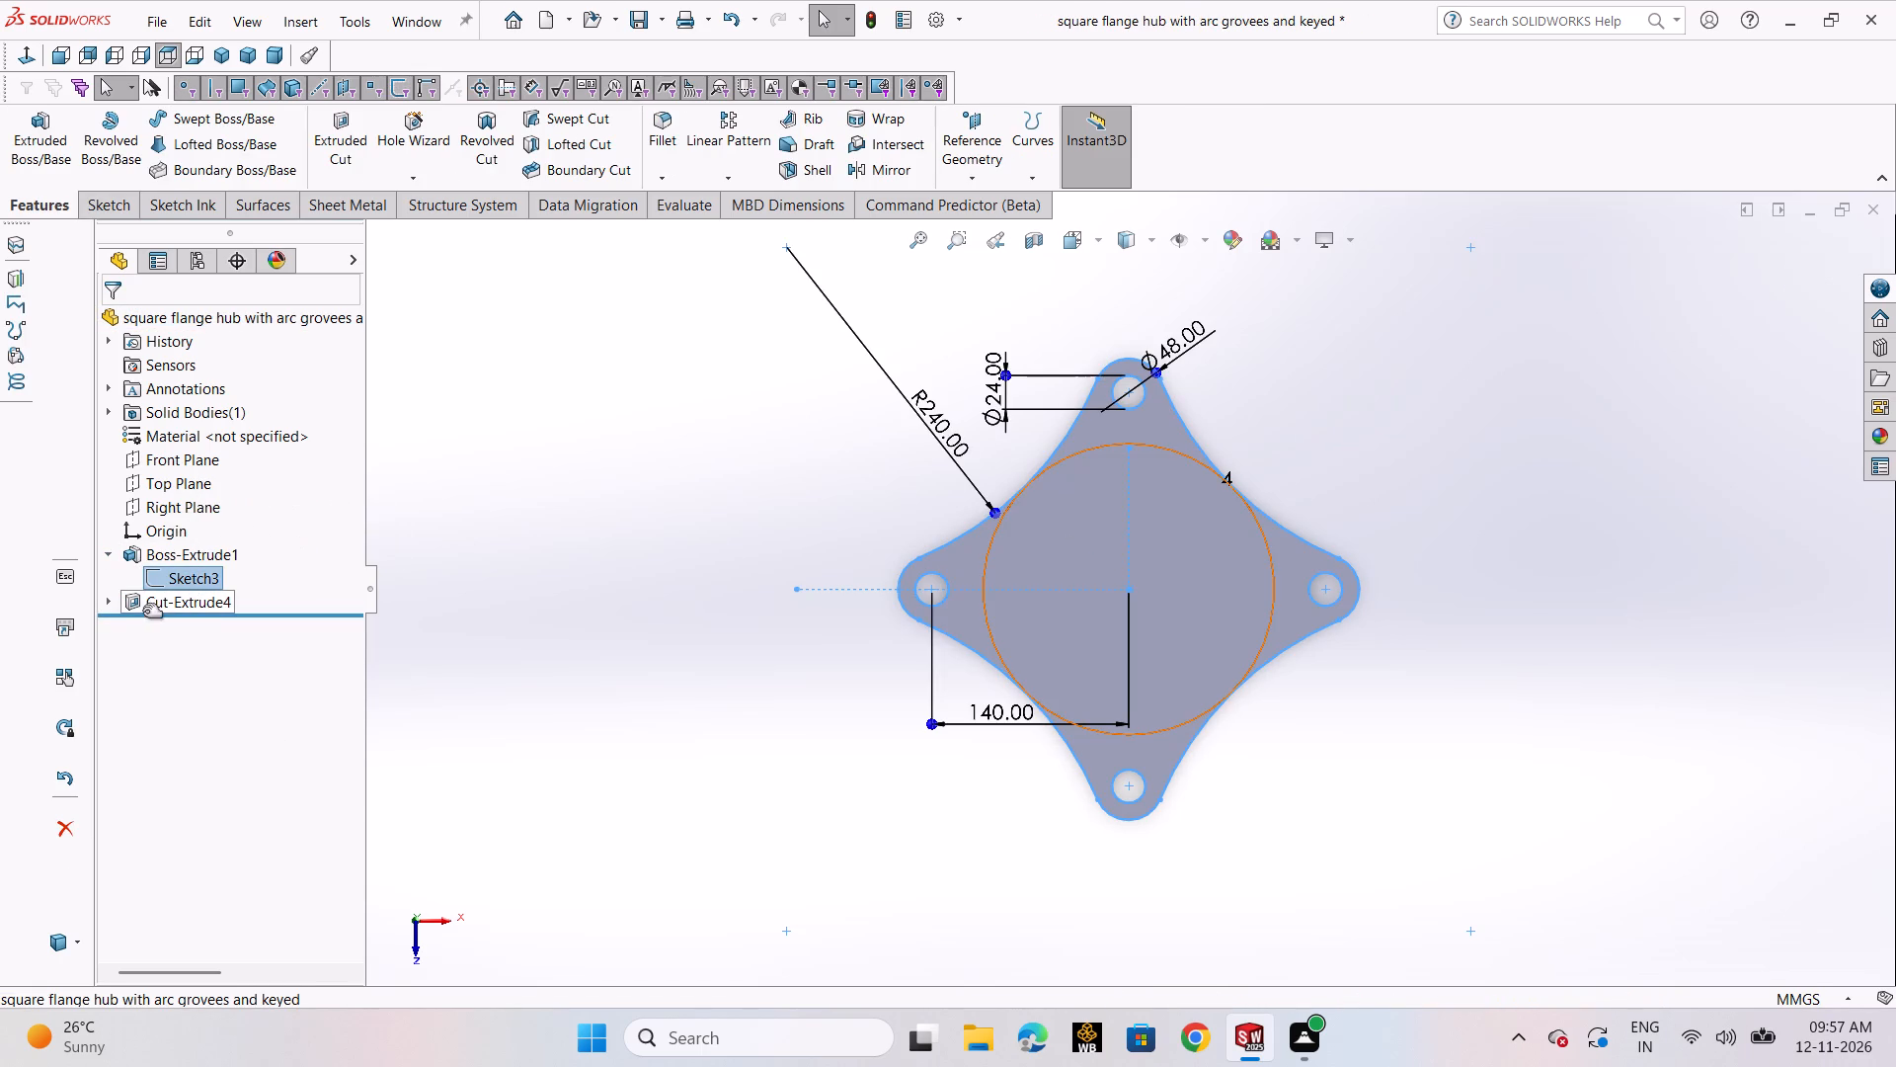
{"action": "left_click", "coordinate": [104, 603]}
{"action": "left_click", "coordinate": [221, 619]}
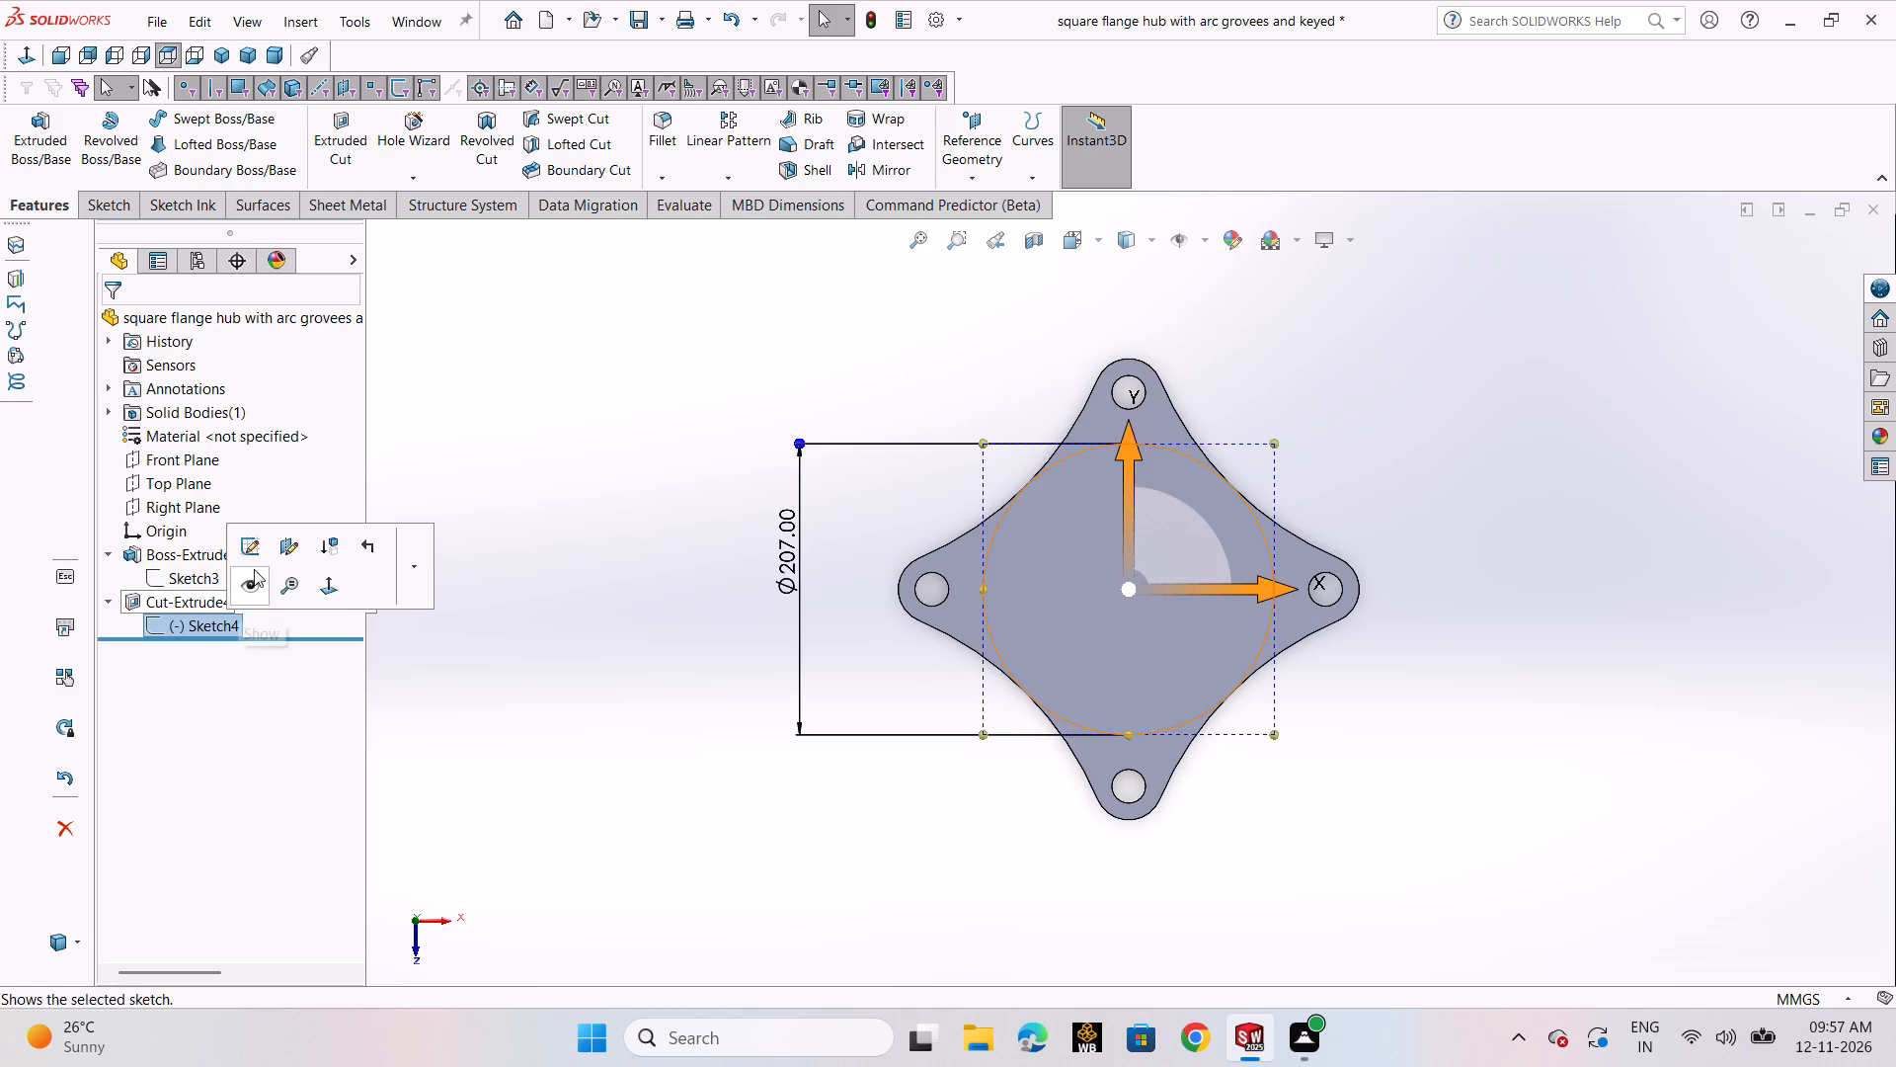
{"action": "left_click", "coordinate": [255, 552]}
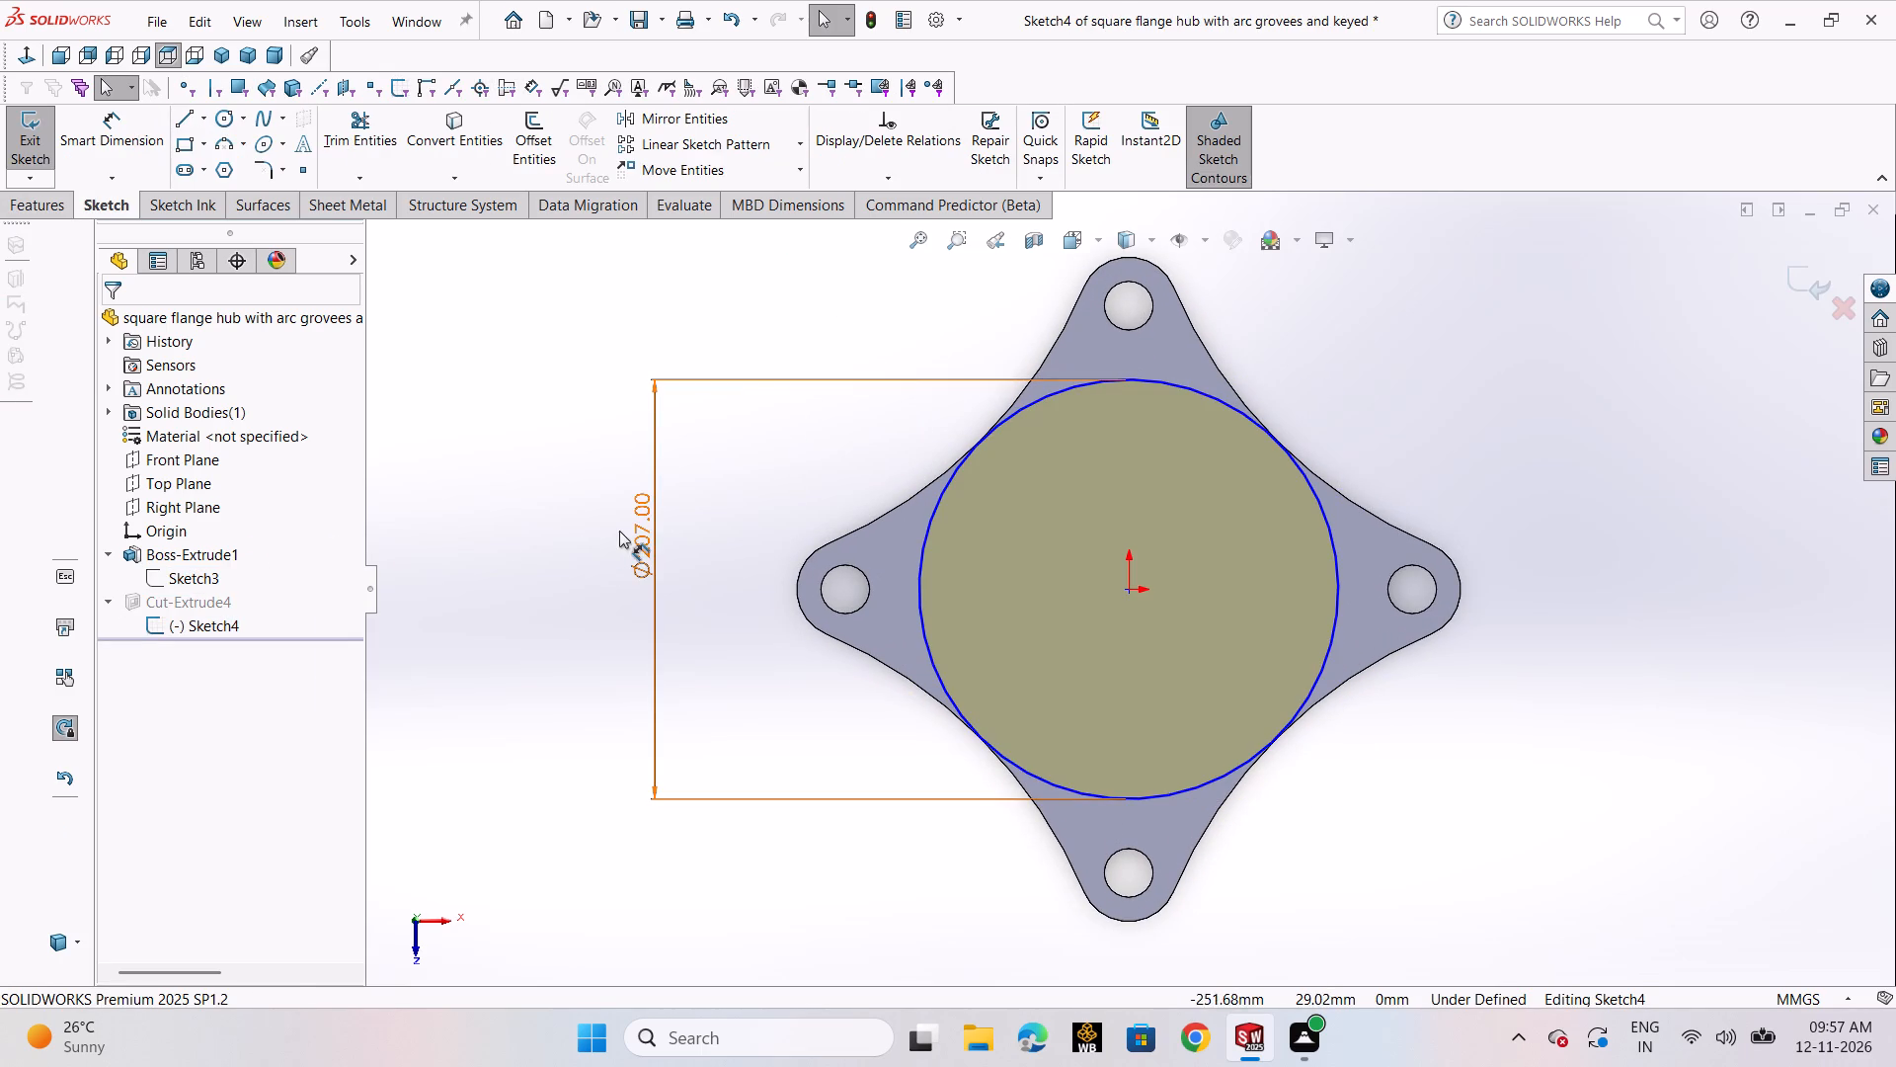
{"action": "double_click", "coordinate": [653, 531]}
{"action": "type", "text": "52"}
{"action": "key", "text": "Return"}
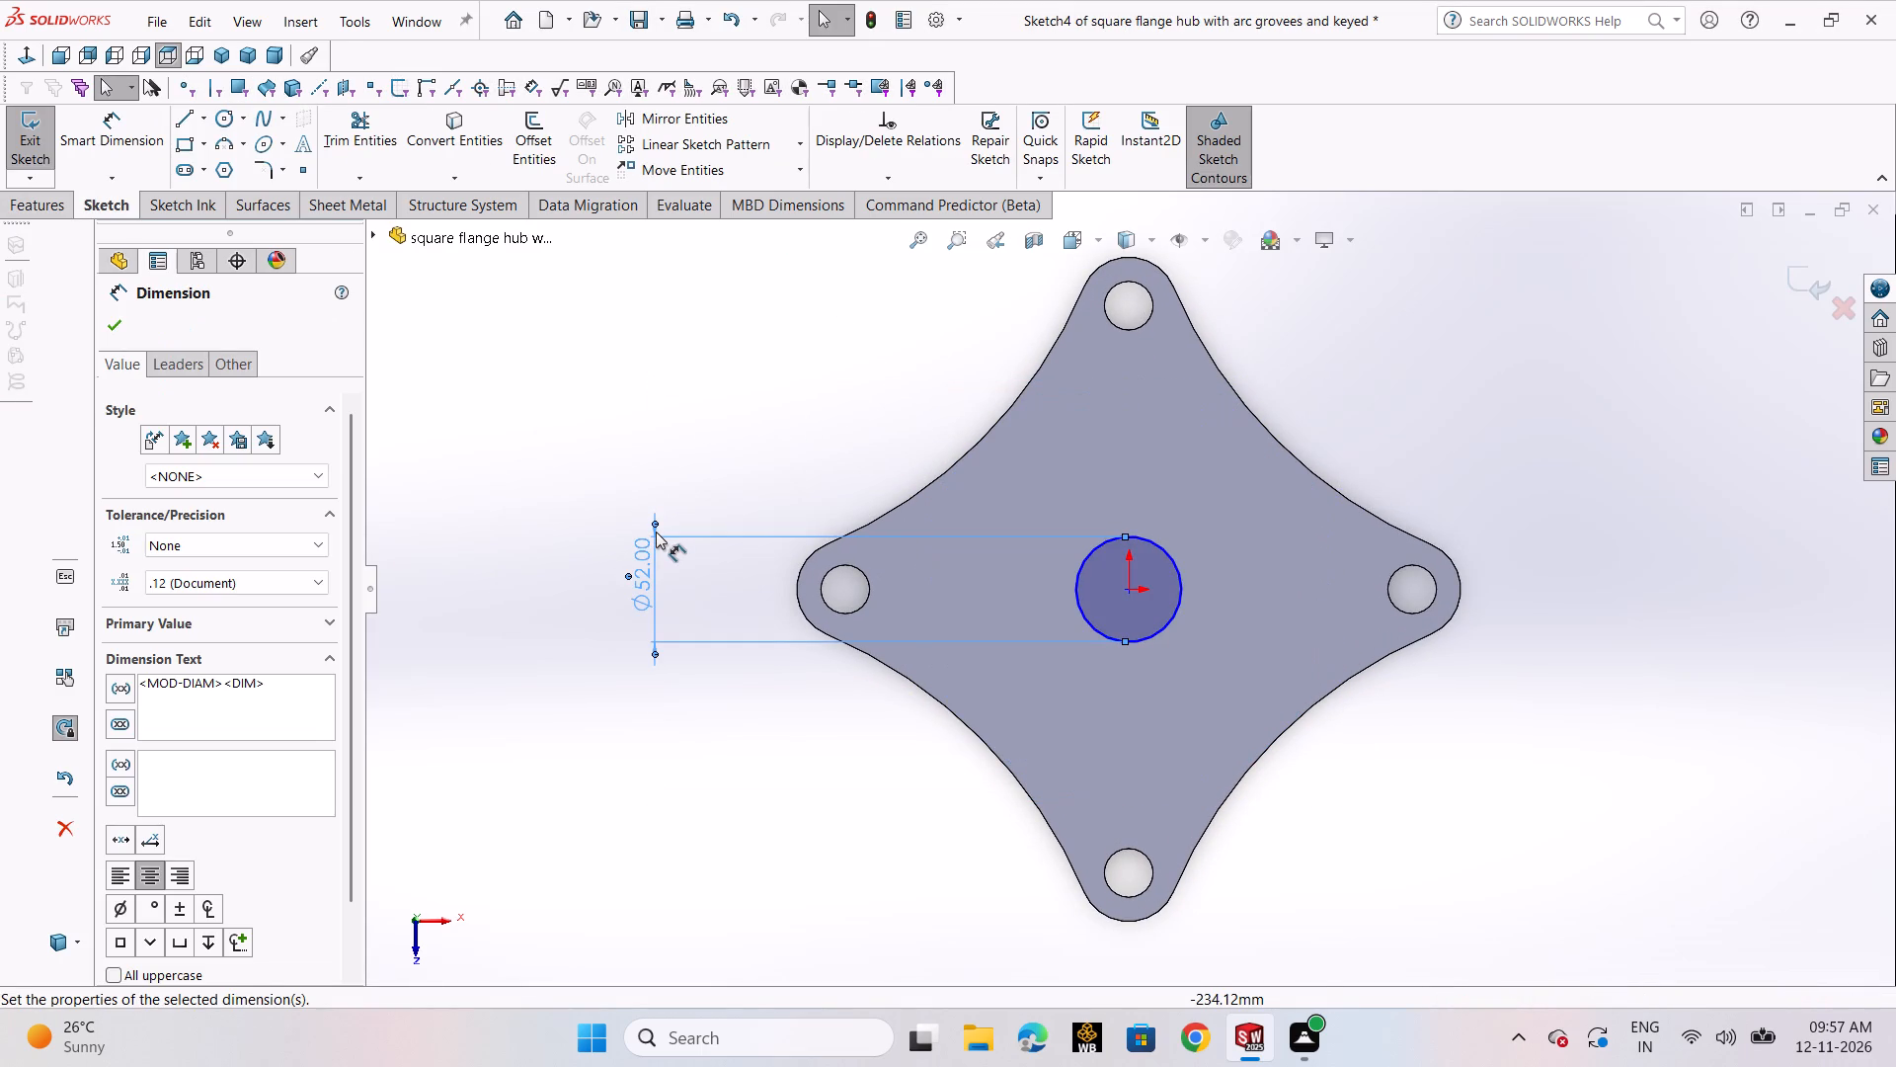
{"action": "double_click", "coordinate": [654, 573]}
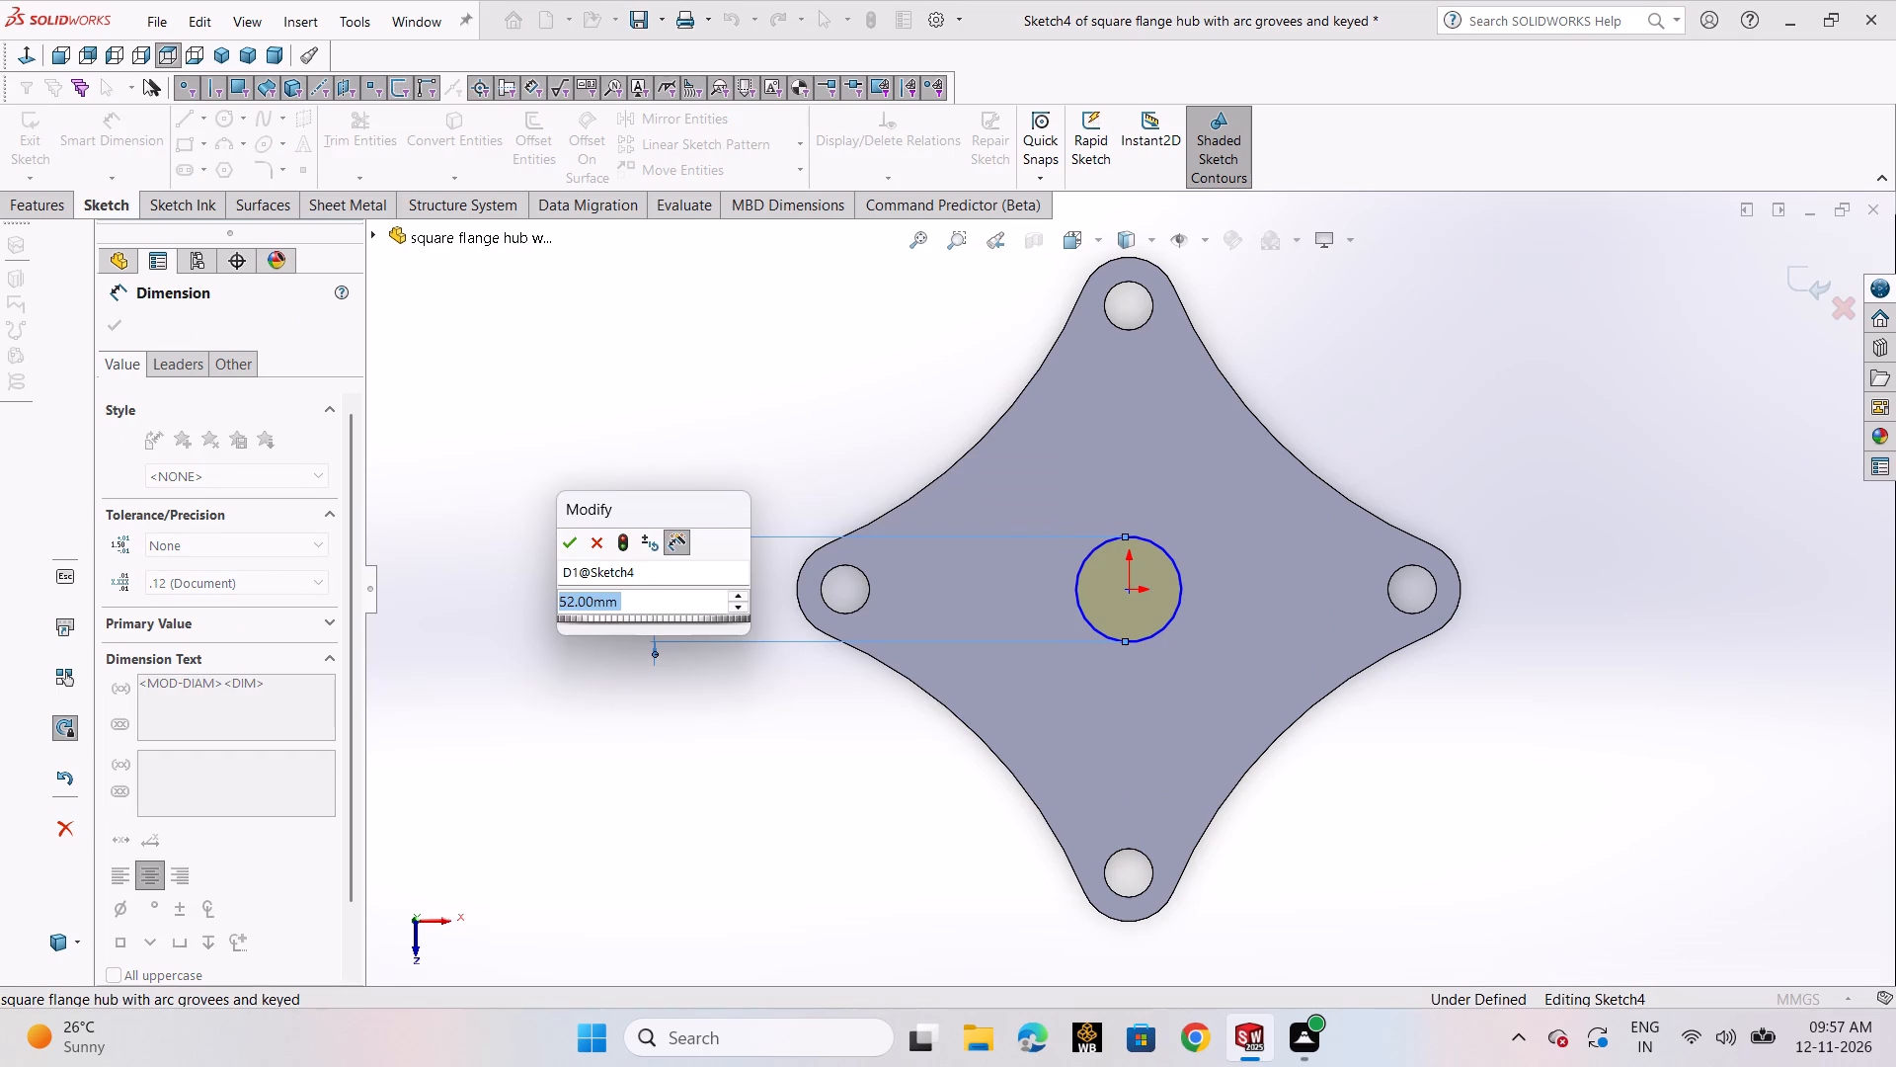
{"action": "type", "text": "52+52"}
{"action": "key", "text": "Return"}
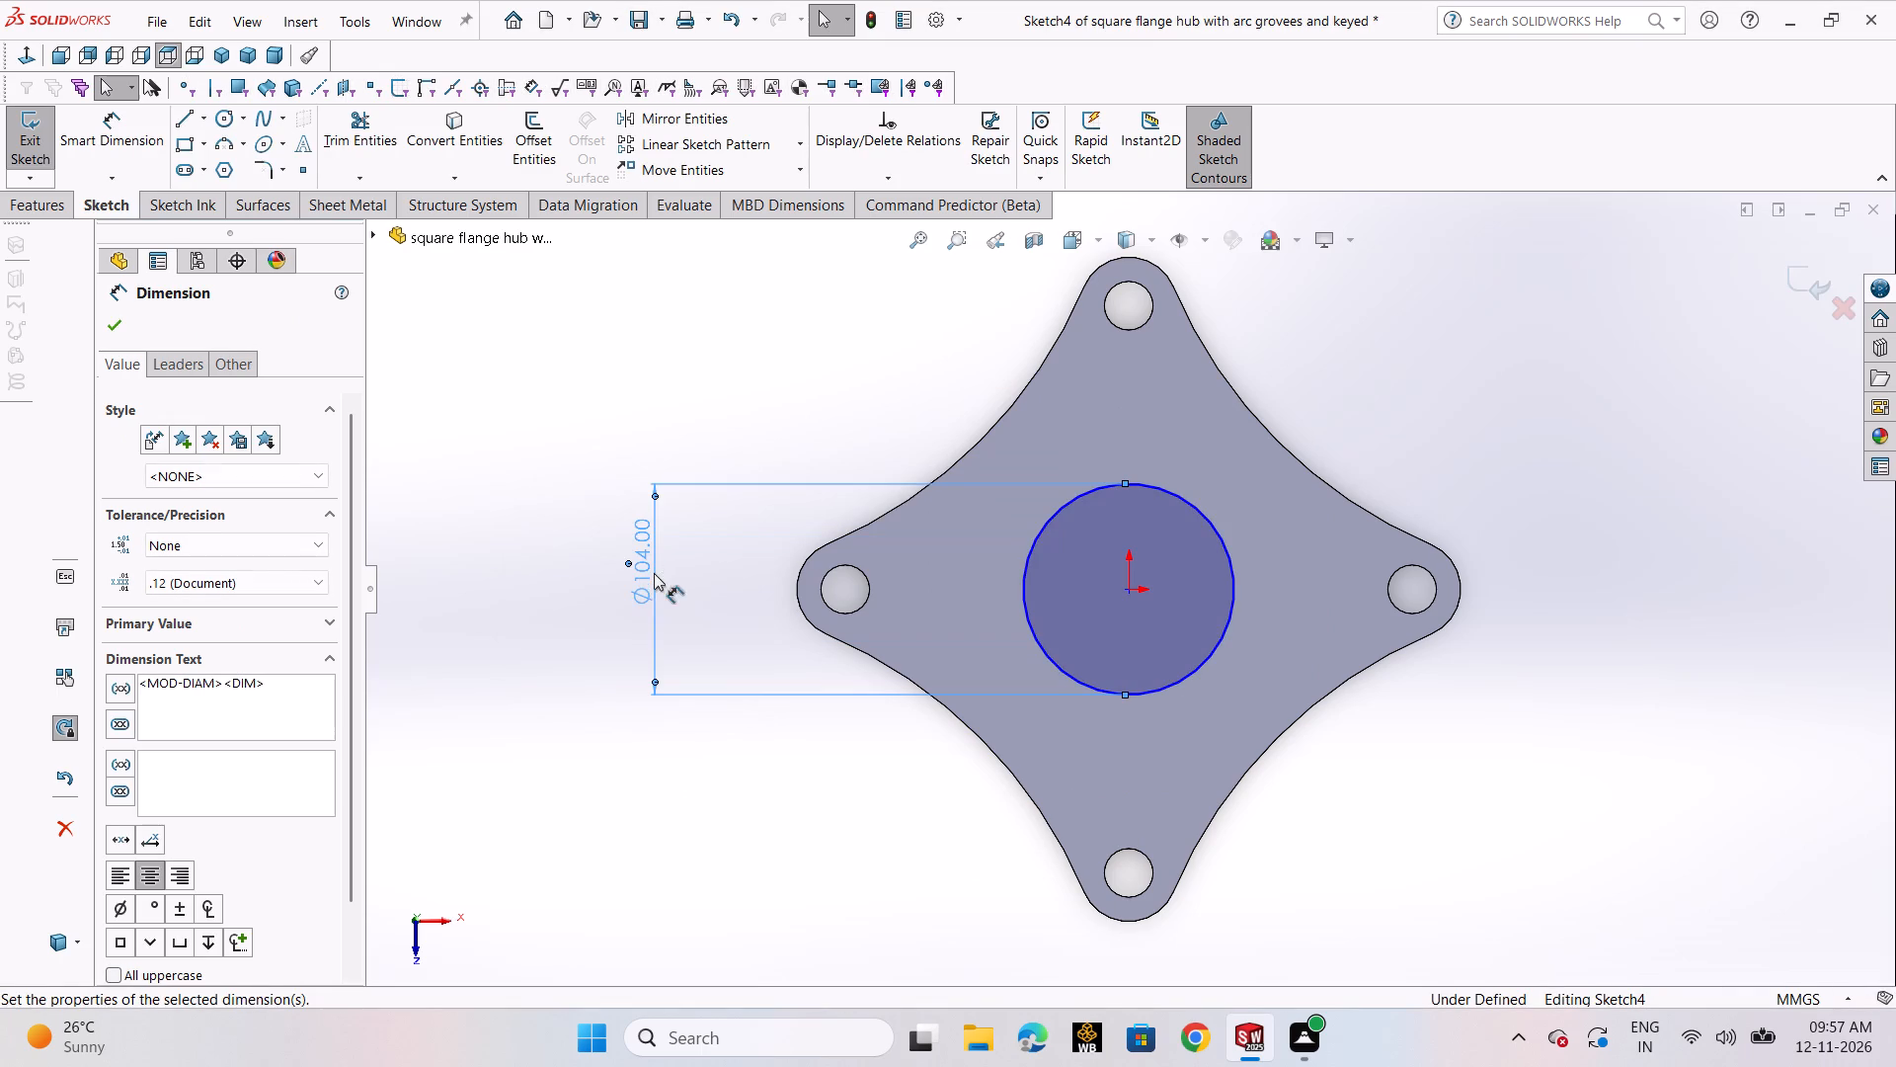
{"action": "left_click", "coordinate": [109, 326]}
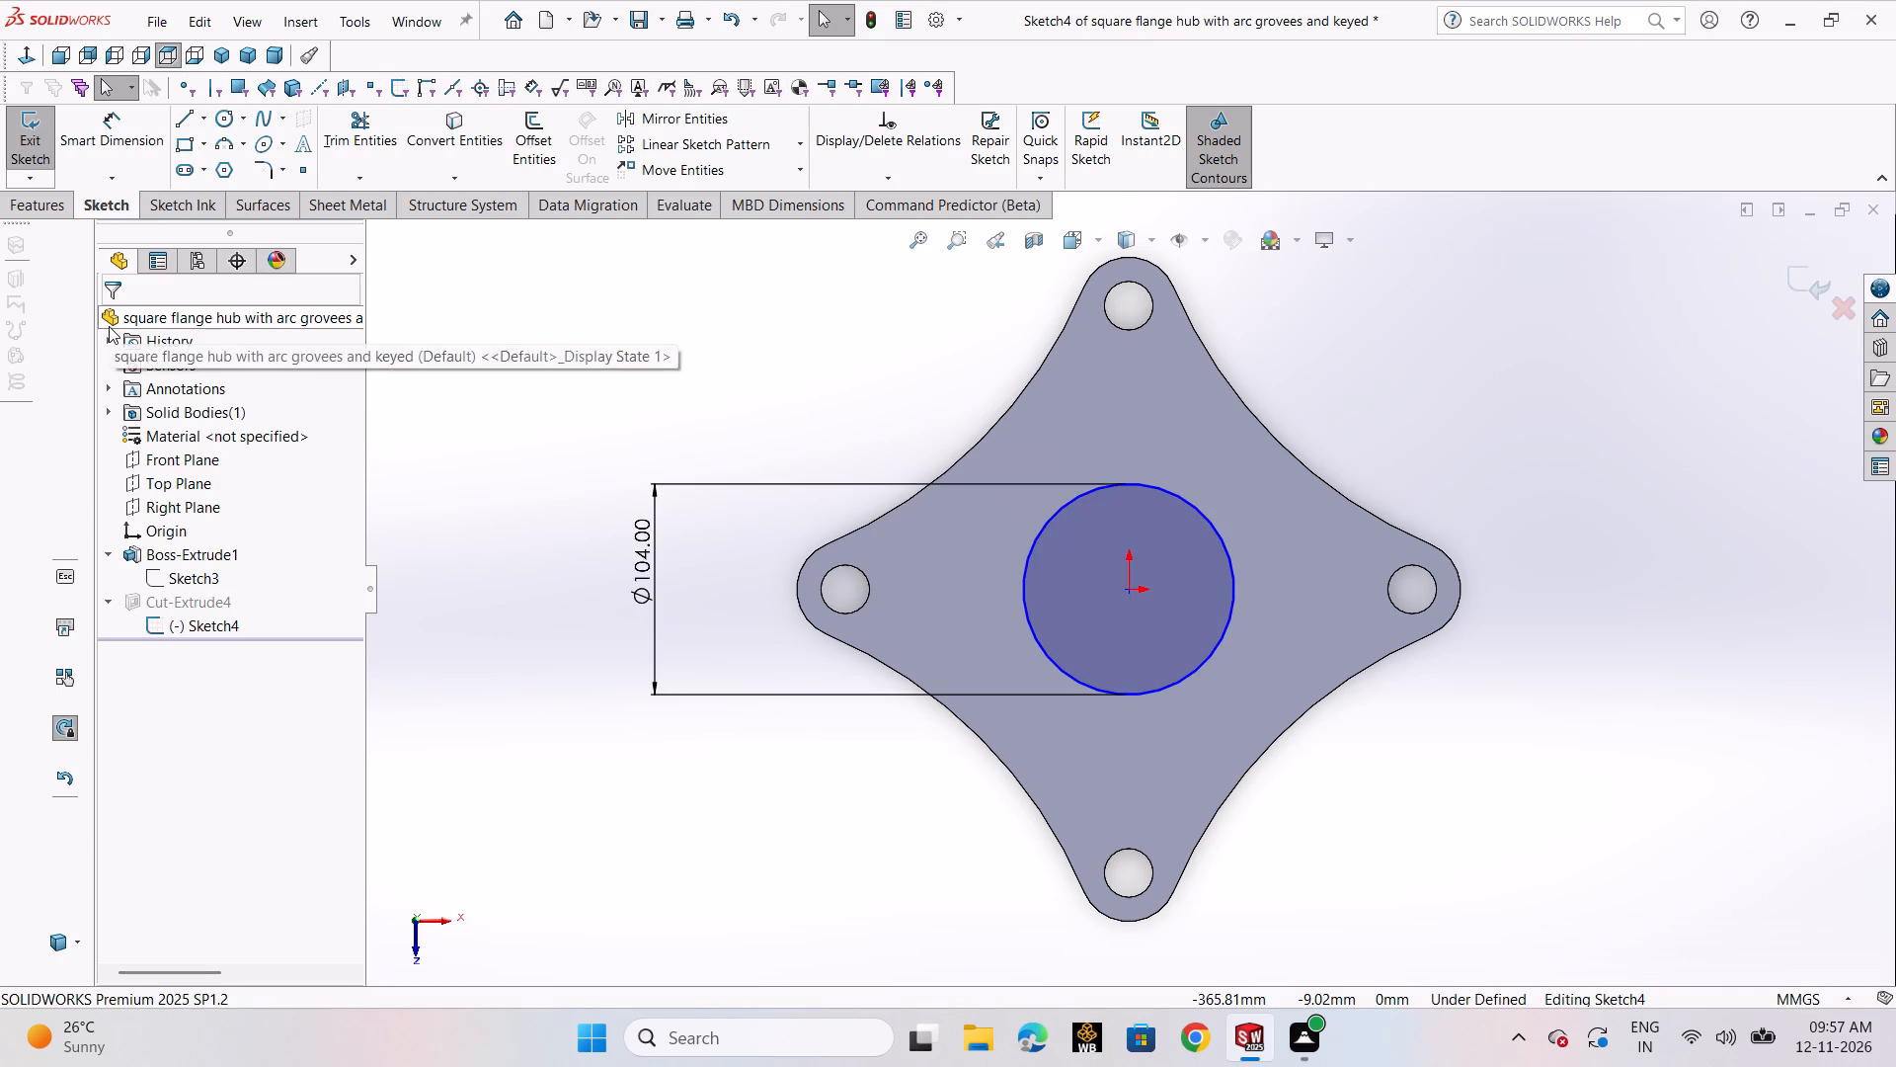
{"action": "left_click", "coordinate": [30, 137]}
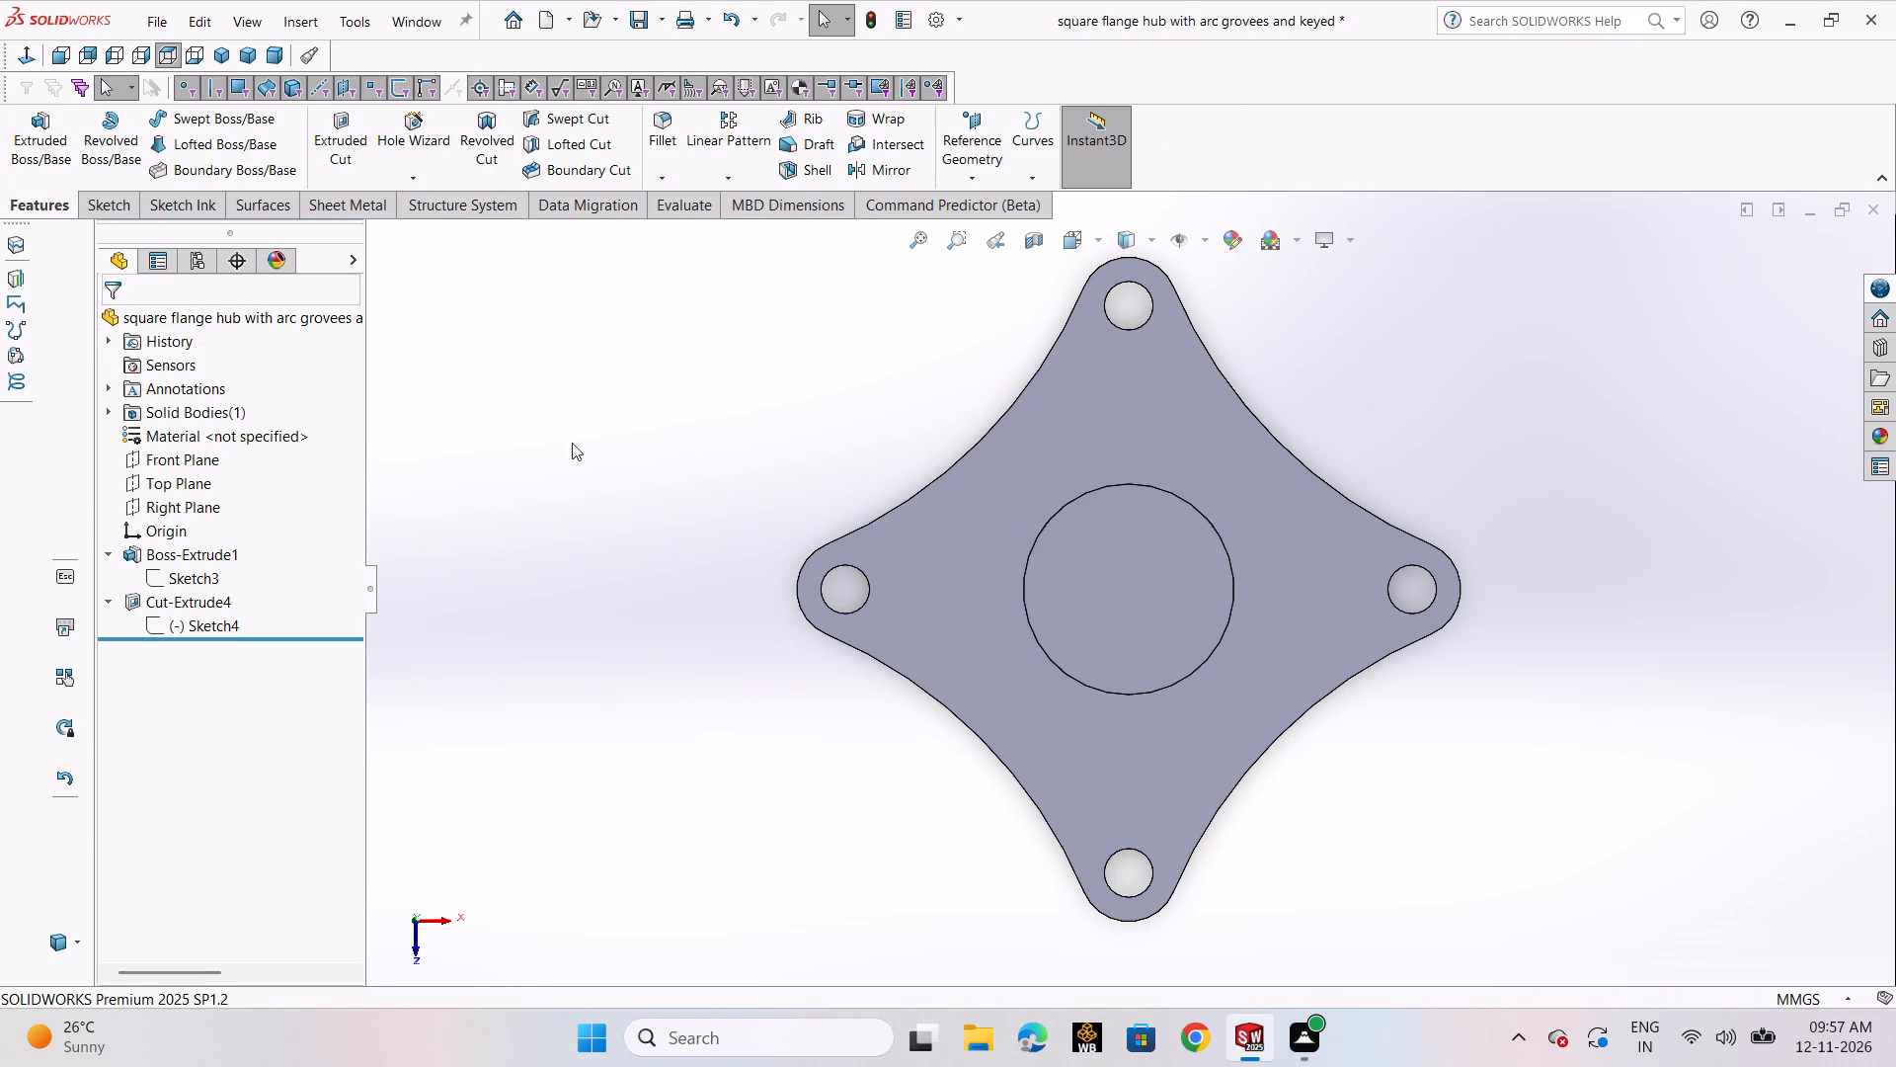
In the plate's base sketch, draw a circle centred on the origin with a radius of 52 mm.
{"action": "middle_click_drag", "start_coordinate": [1007, 678], "coordinate": [1013, 549]}
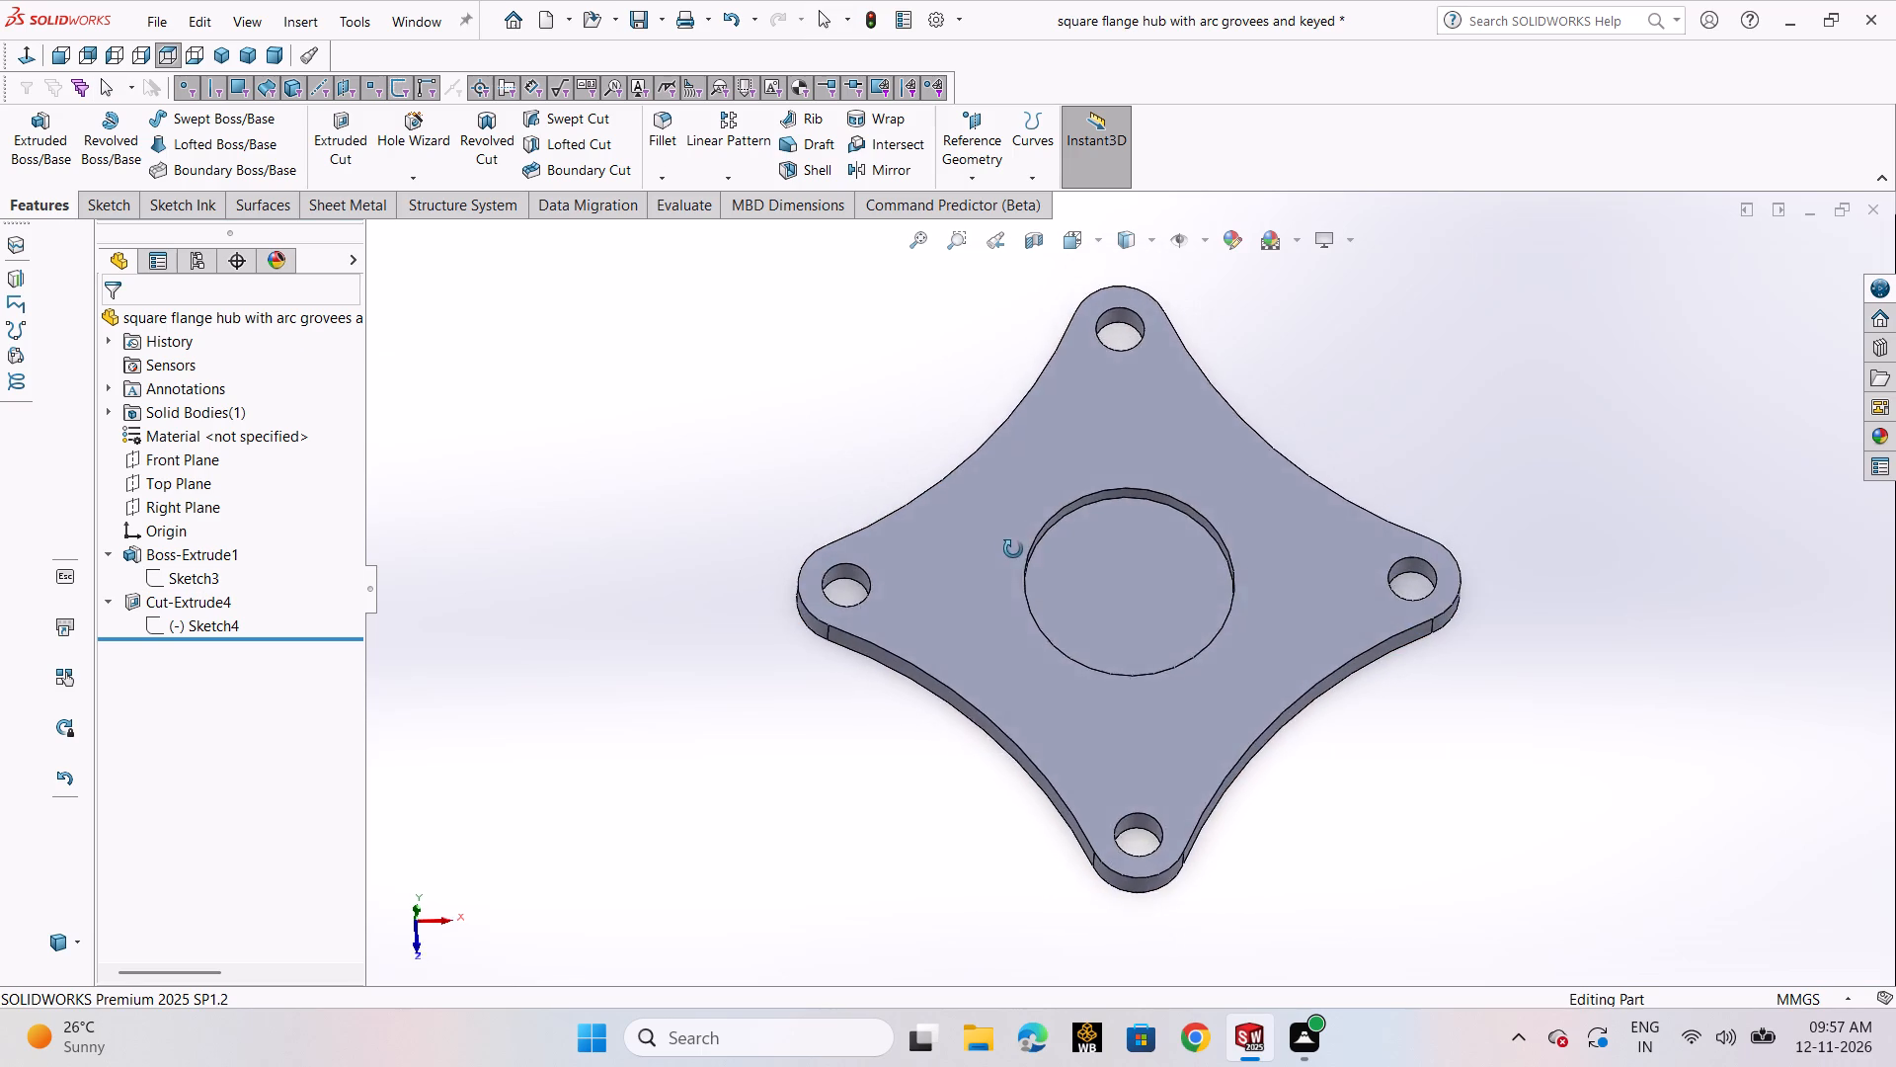
{"action": "middle_click_drag", "start_coordinate": [1013, 549], "coordinate": [1014, 564]}
{"action": "left_click", "coordinate": [198, 570]}
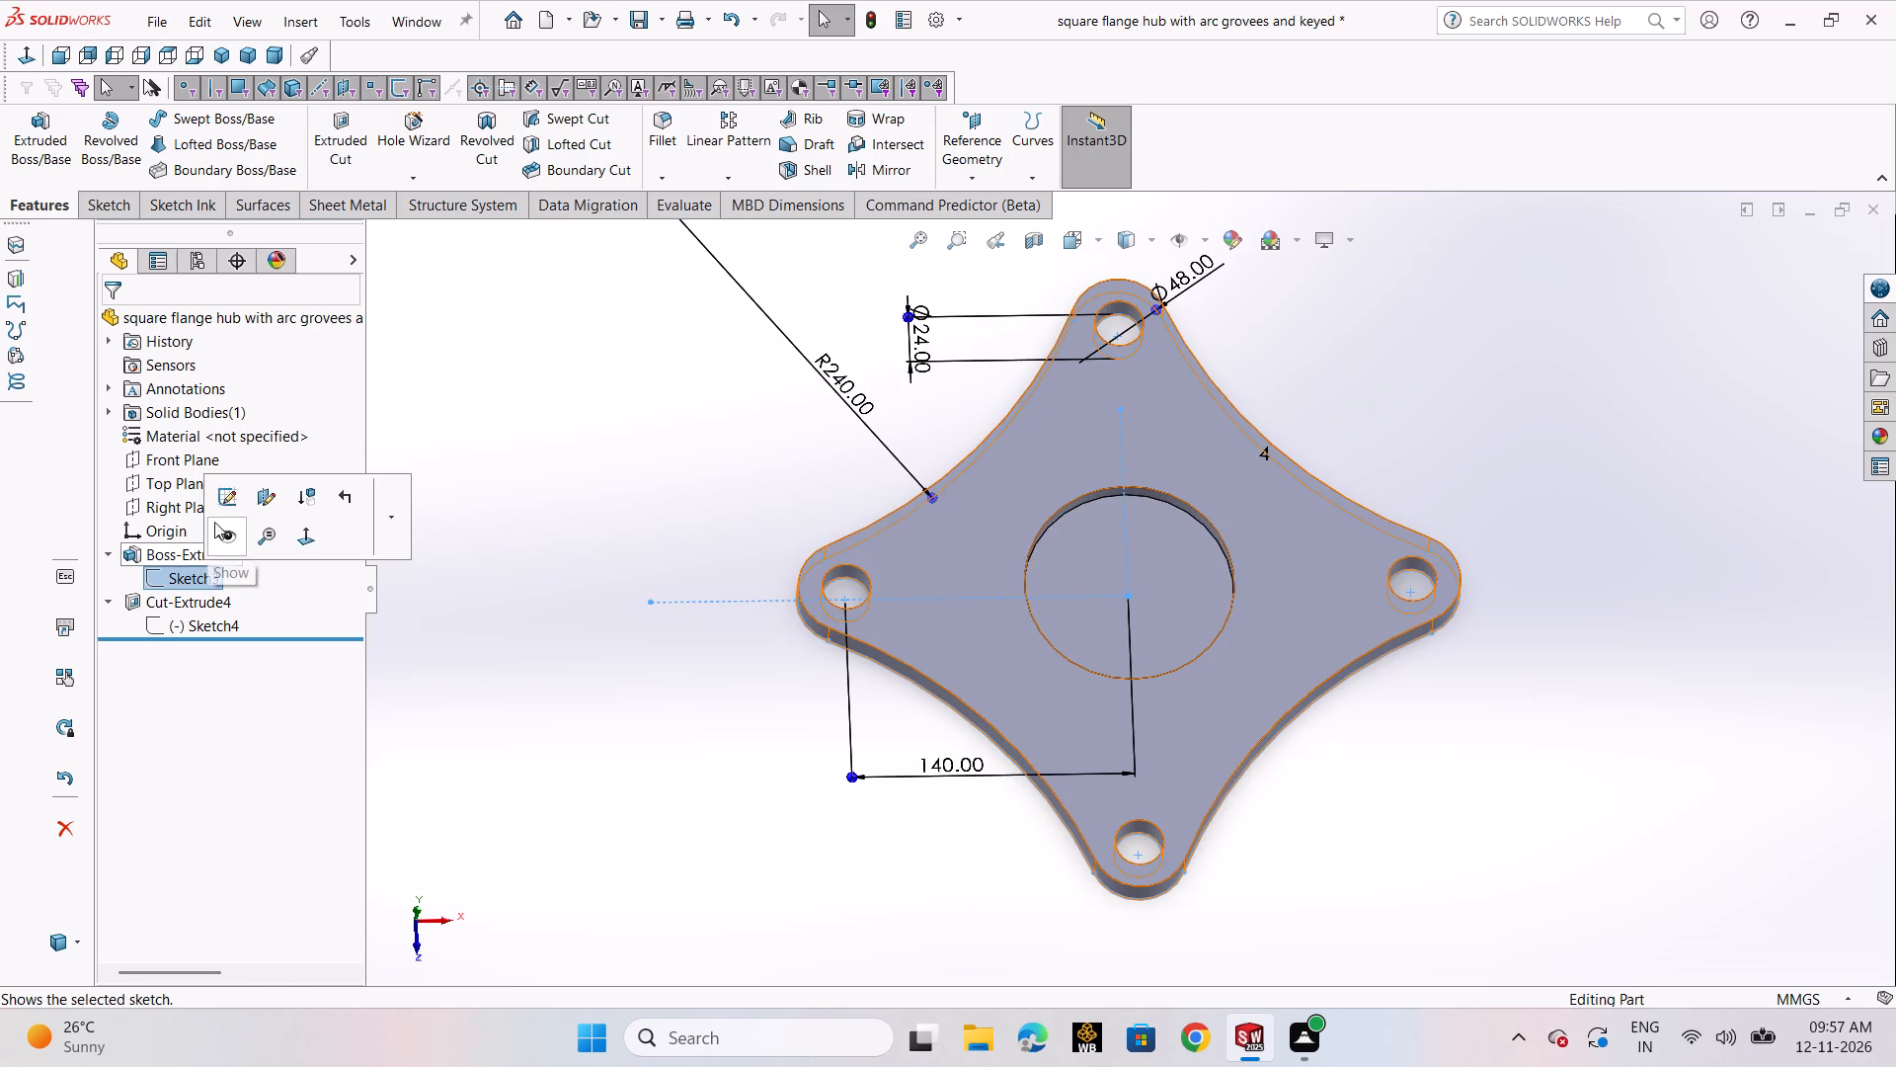
{"action": "left_click", "coordinate": [224, 508]}
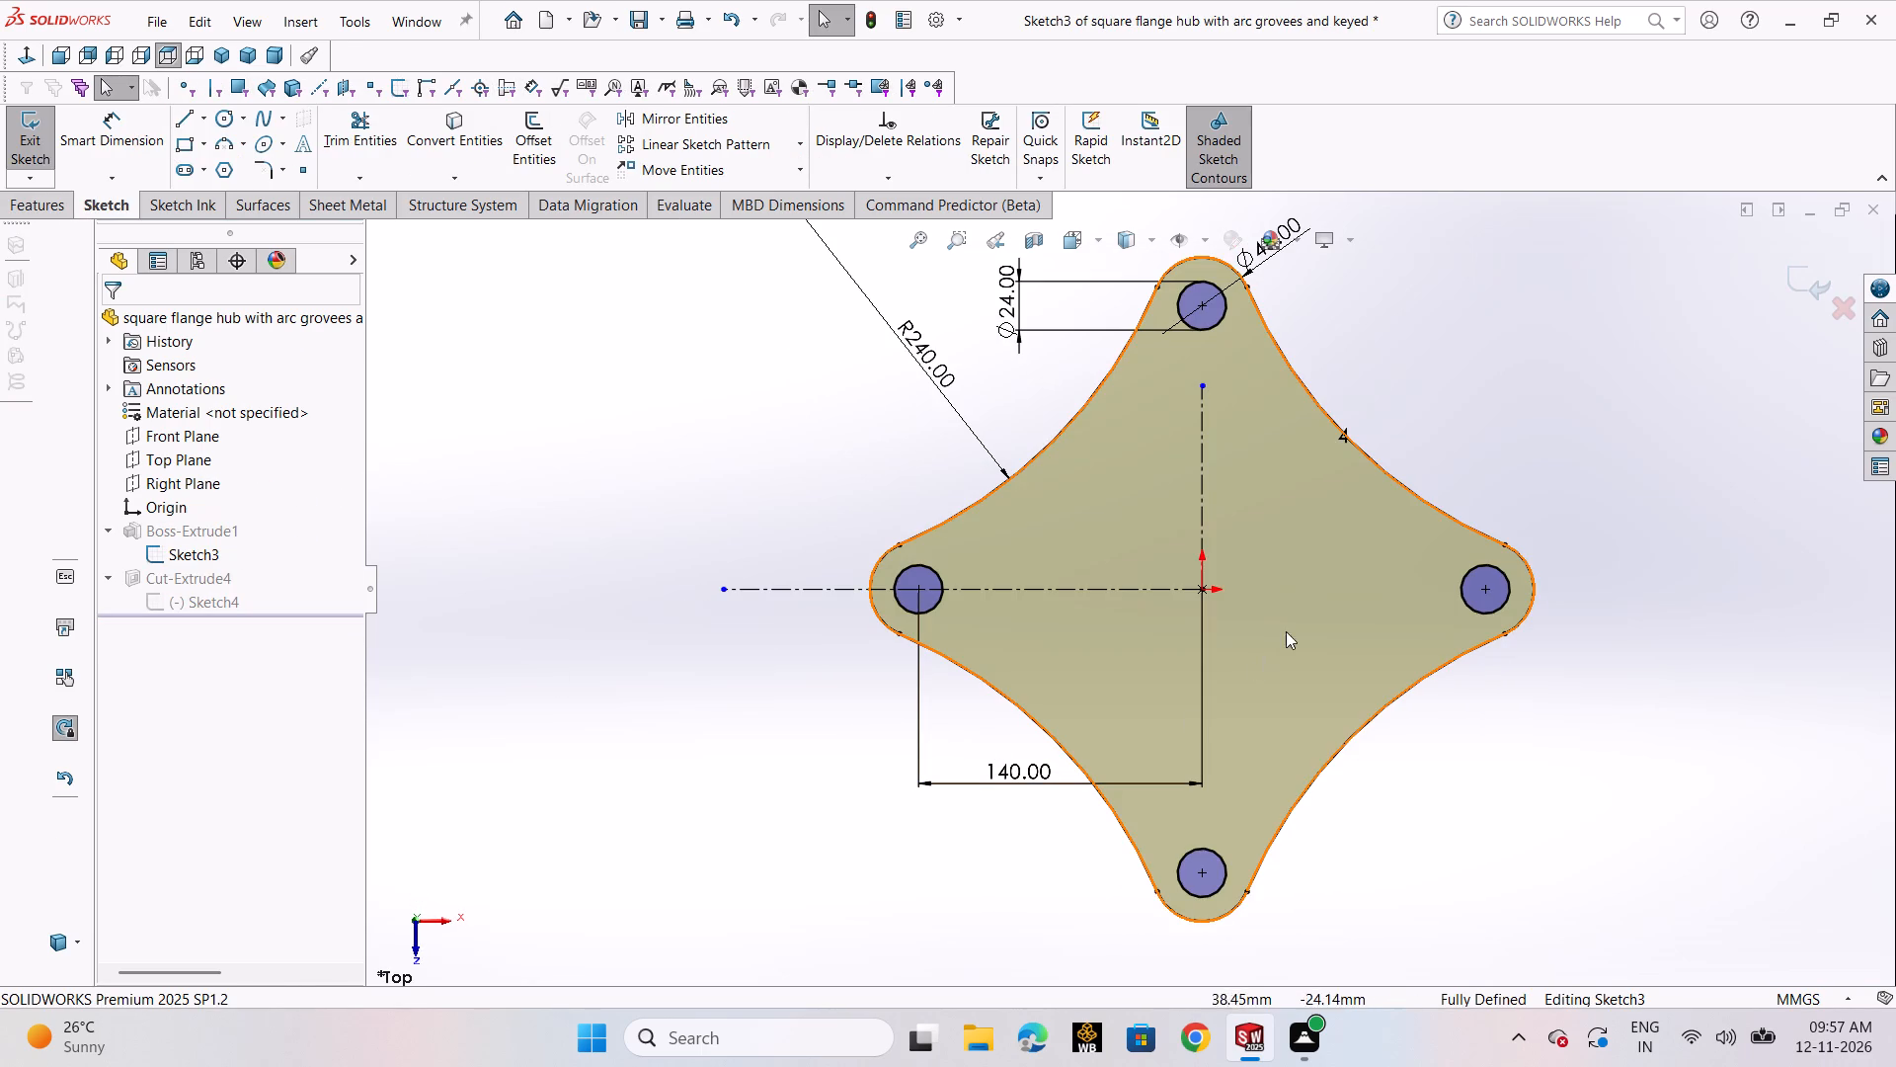
{"action": "left_click", "coordinate": [215, 120]}
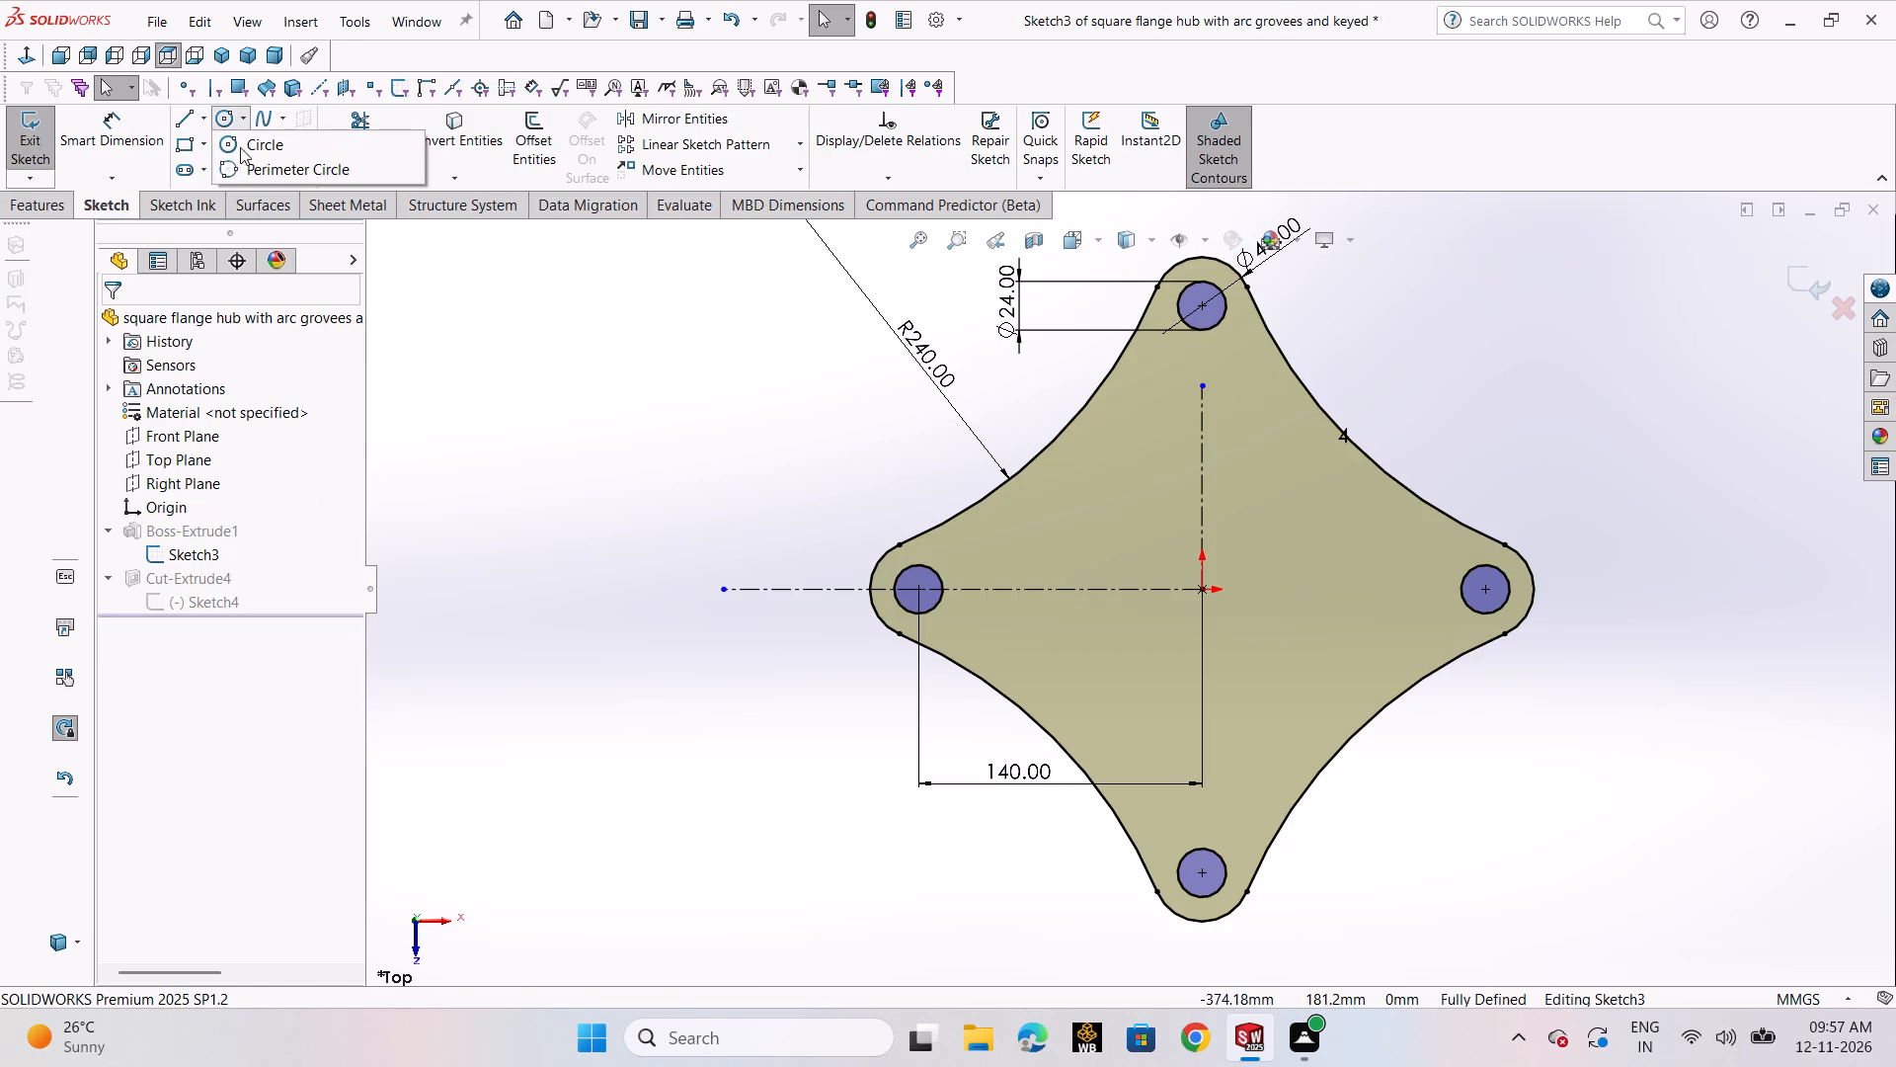
{"action": "left_click", "coordinate": [264, 150]}
{"action": "left_click", "coordinate": [1198, 587]}
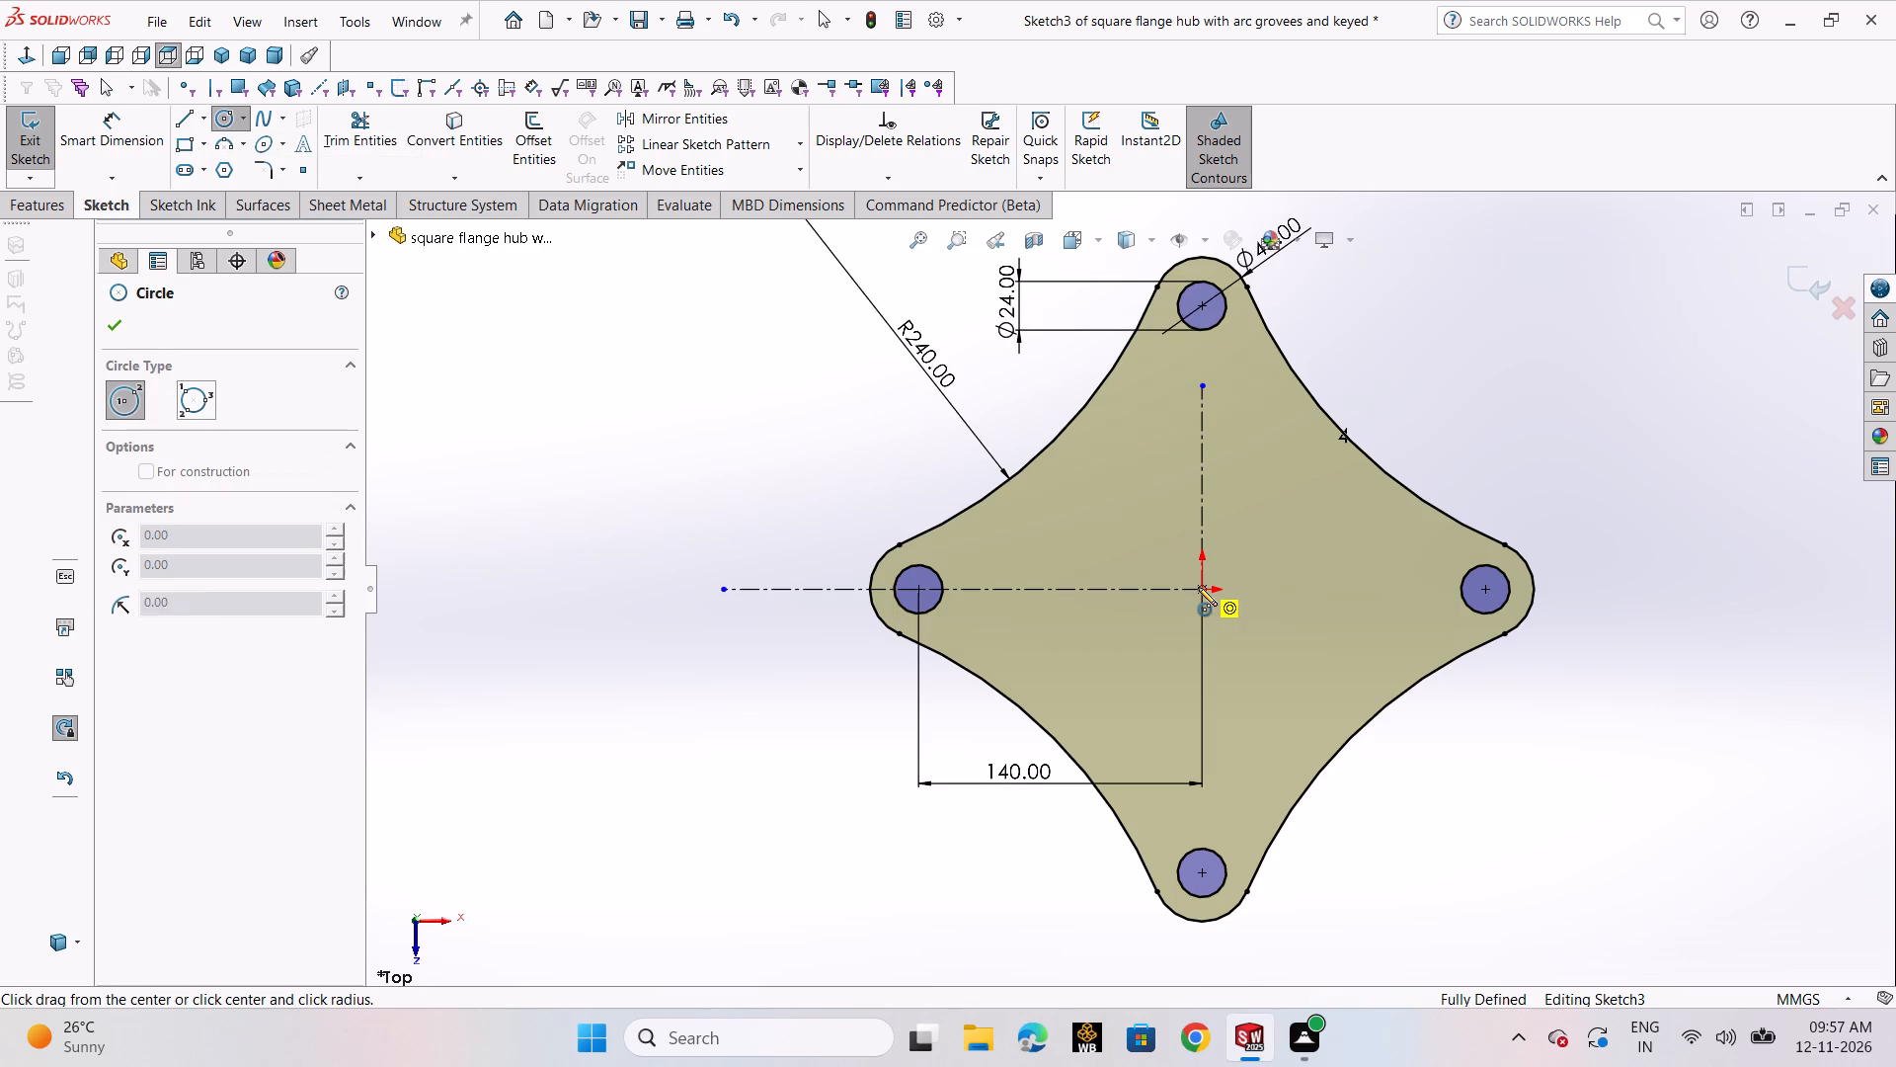
{"action": "left_click", "coordinate": [1322, 592]}
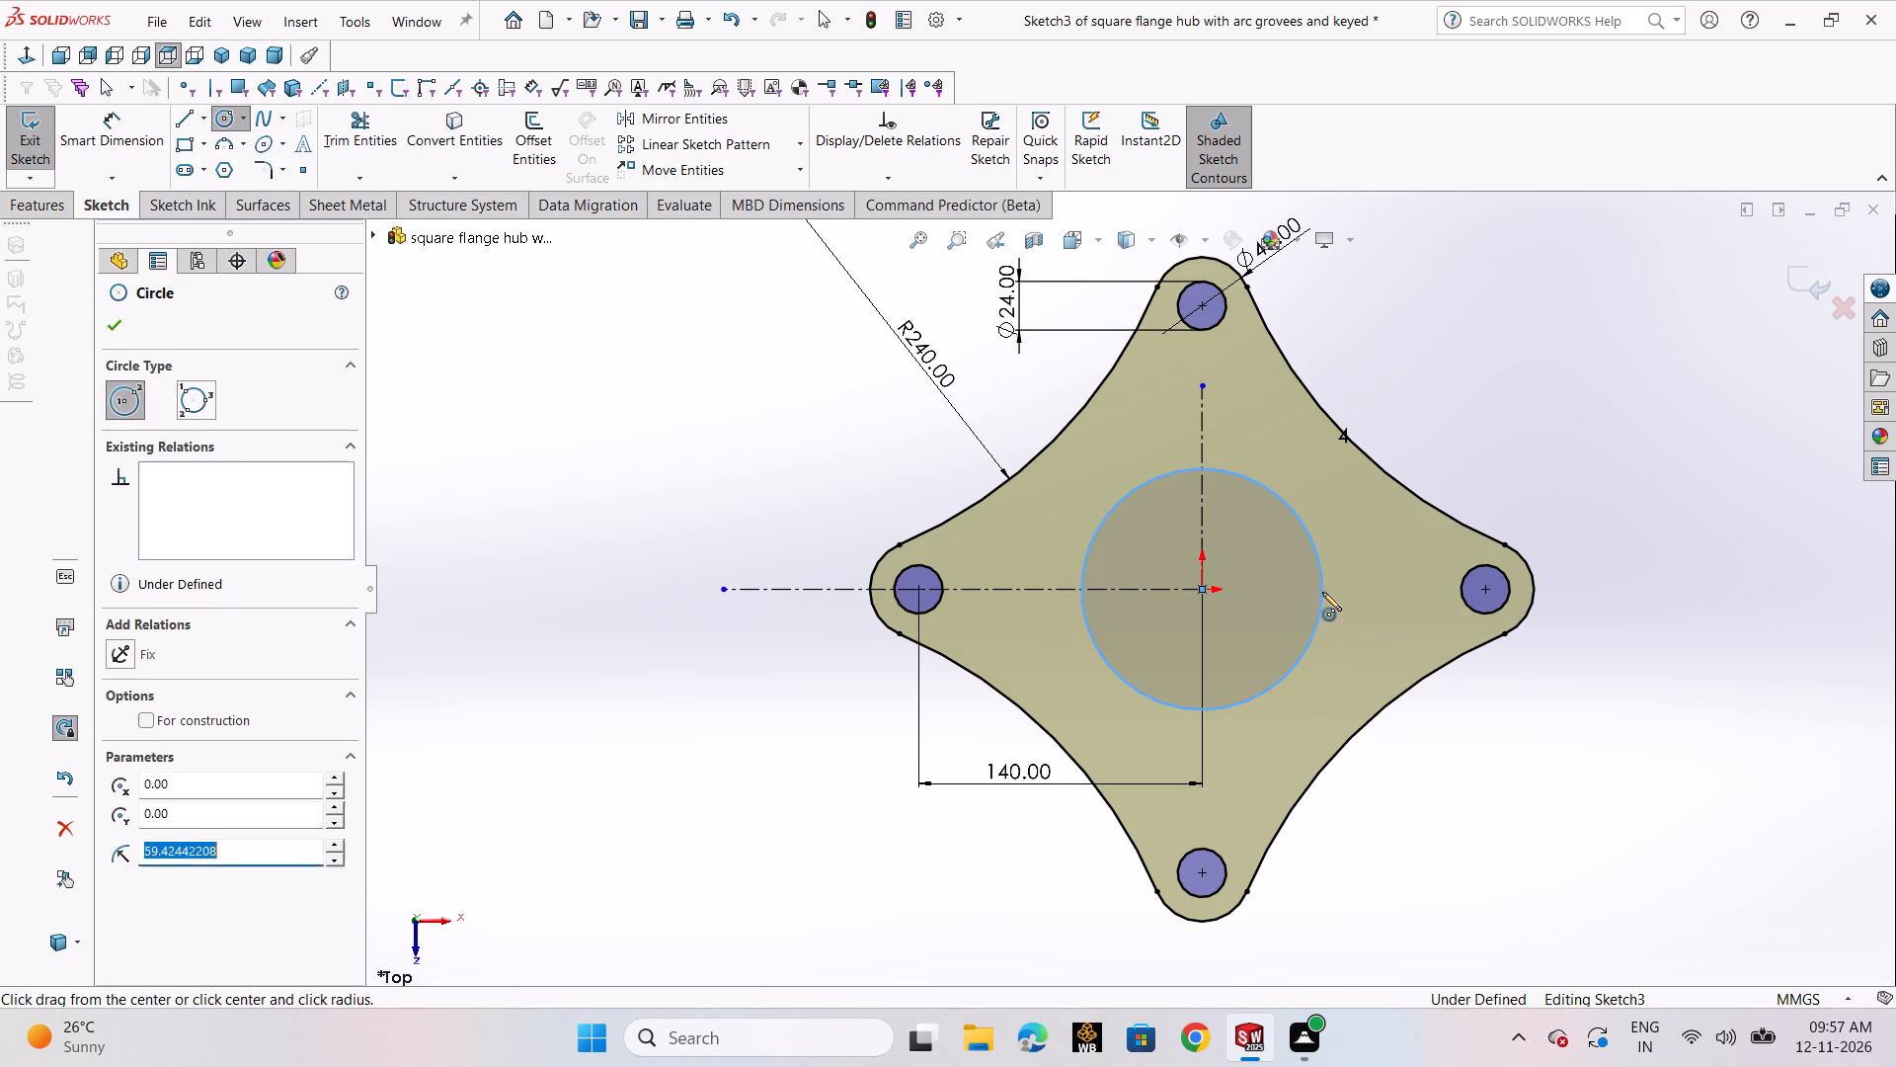
{"action": "type", "text": "52"}
{"action": "key", "text": "Return"}
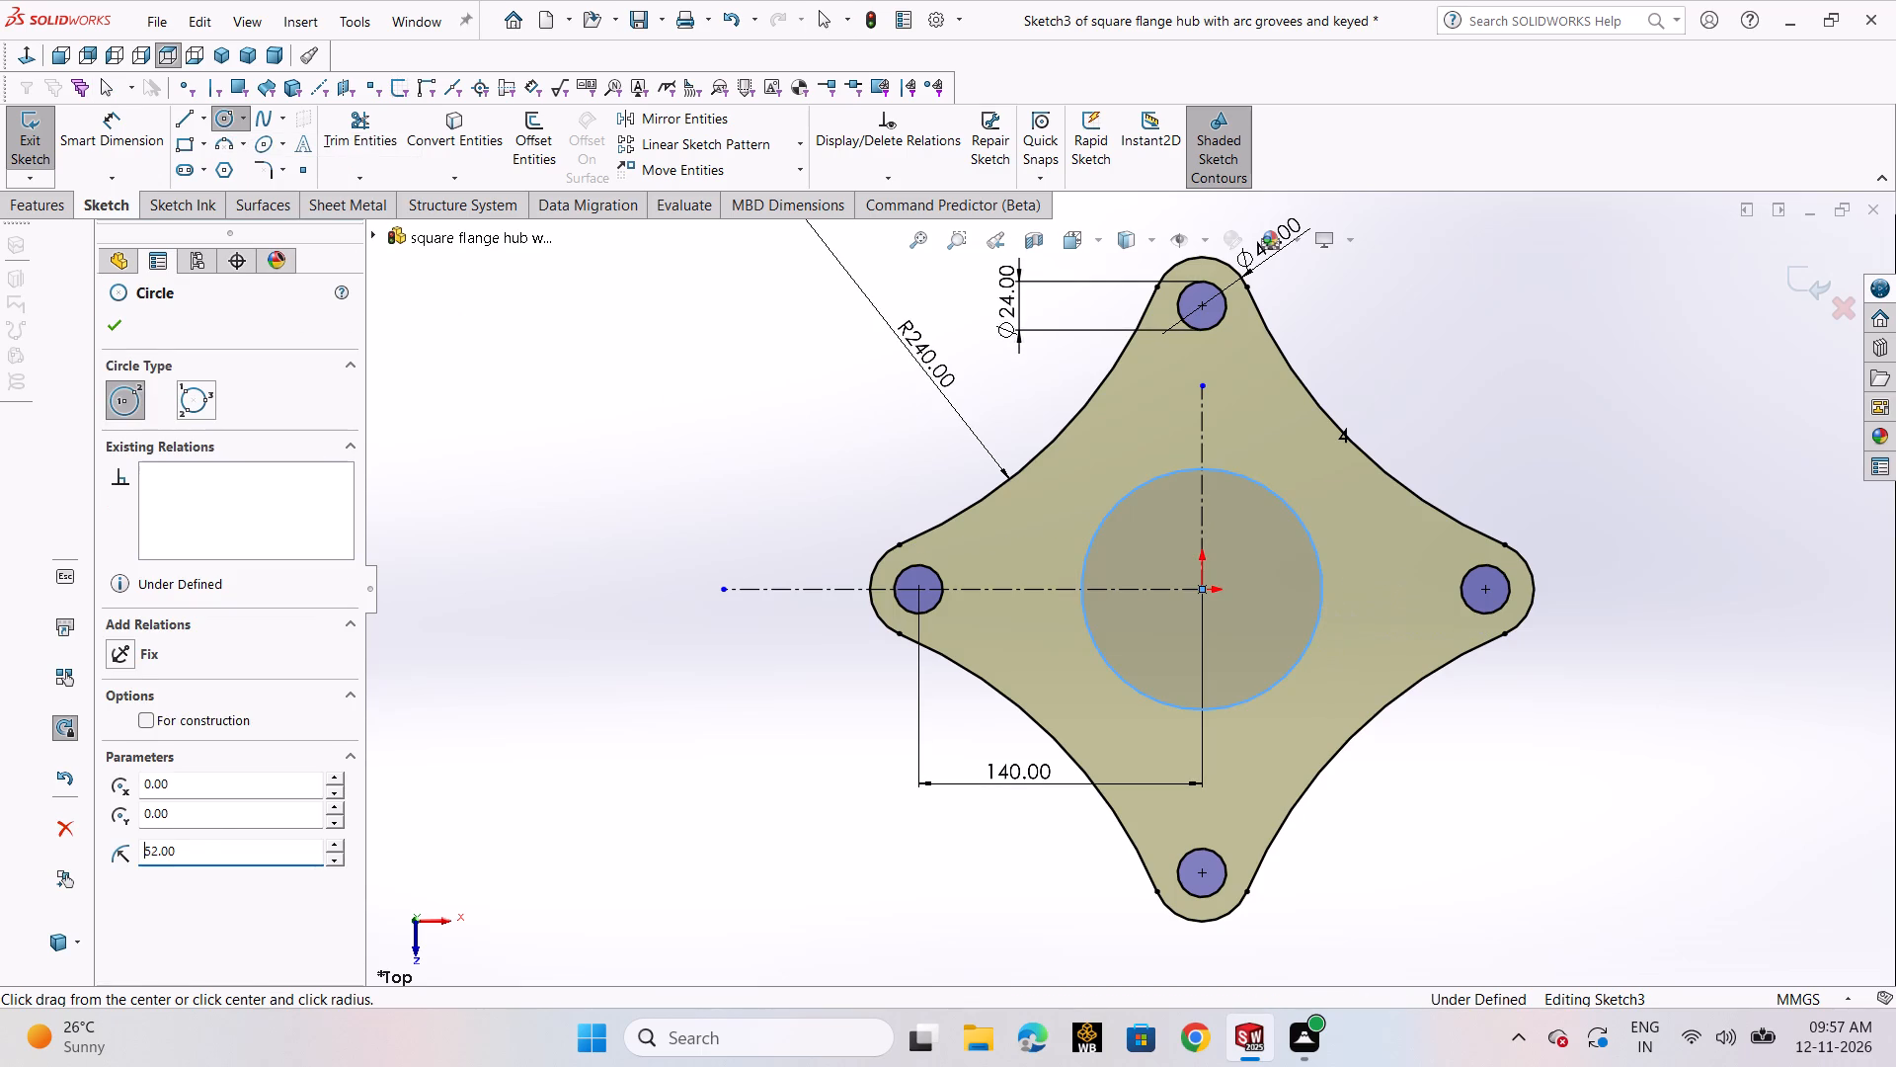
Add a diameter dimension to the large central circle in the plate's base sketch.
{"action": "left_click", "coordinate": [119, 136]}
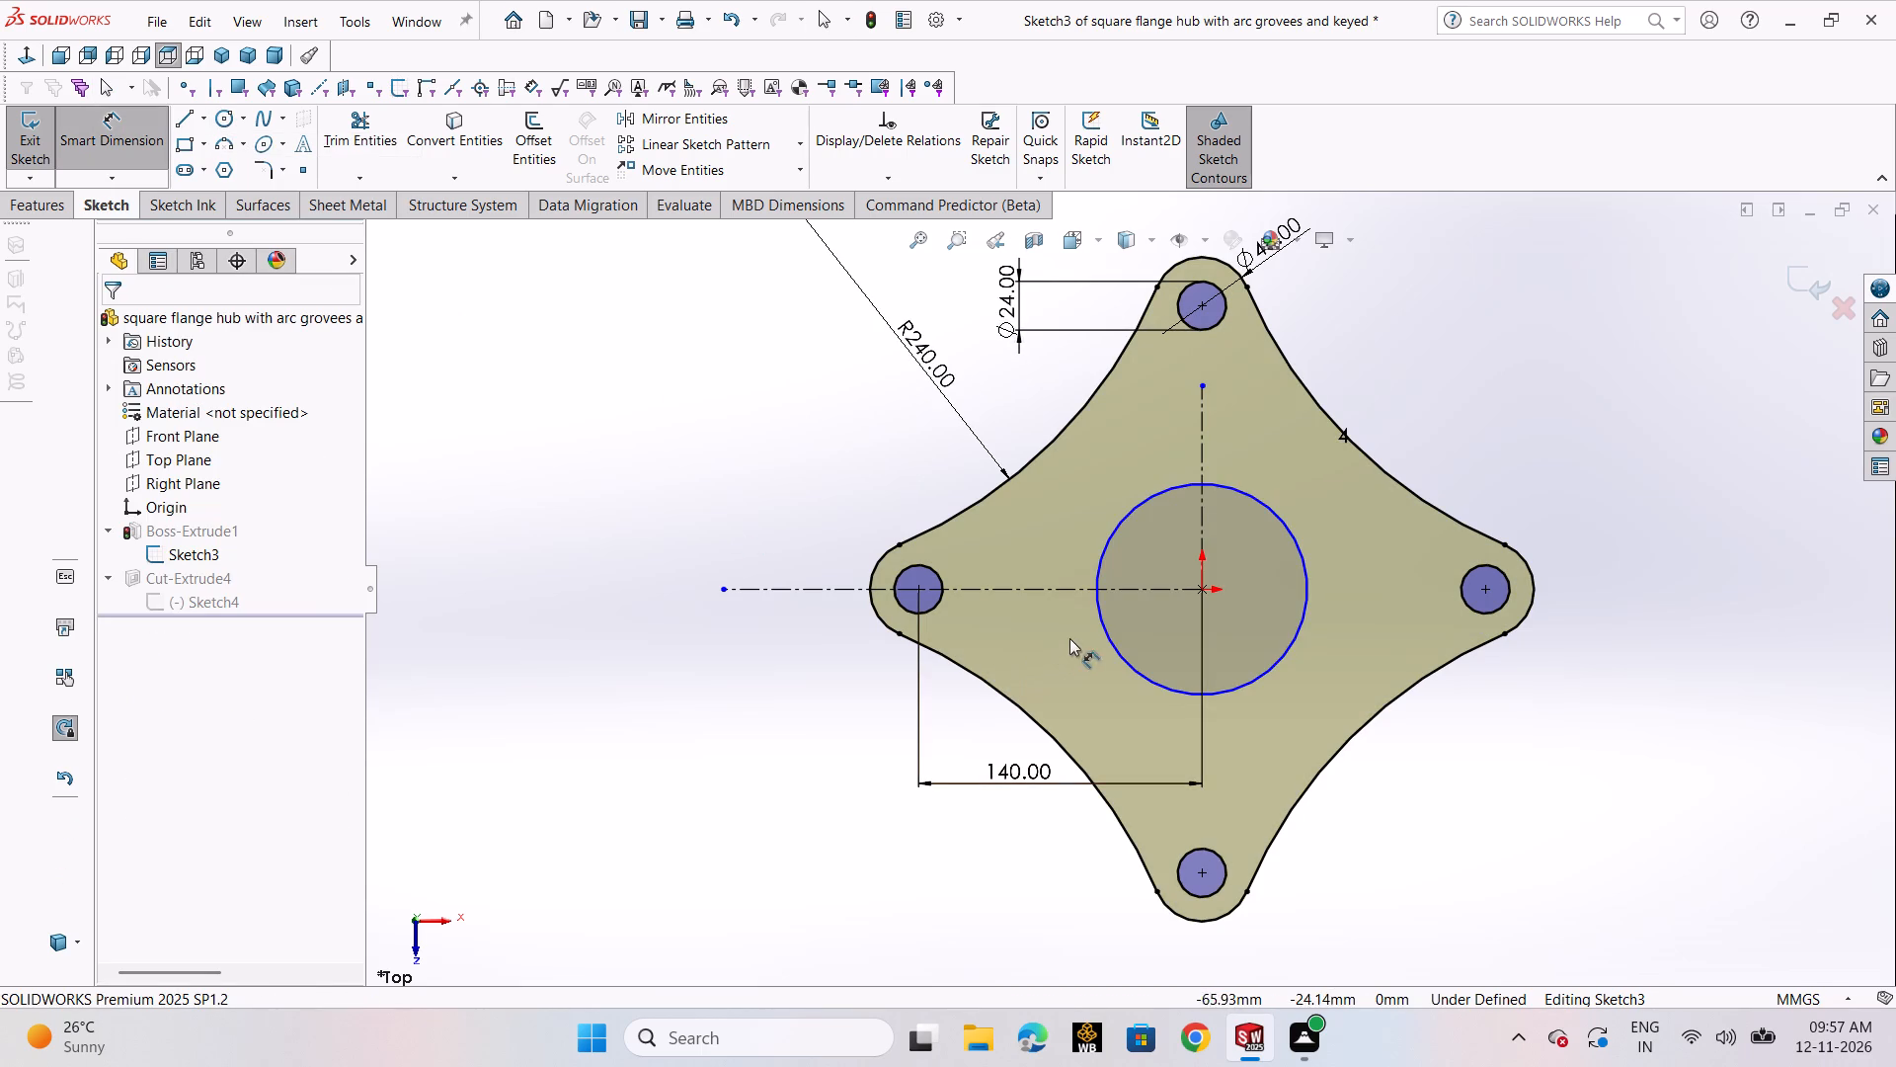
{"action": "left_click", "coordinate": [1103, 623]}
{"action": "left_click", "coordinate": [798, 707]}
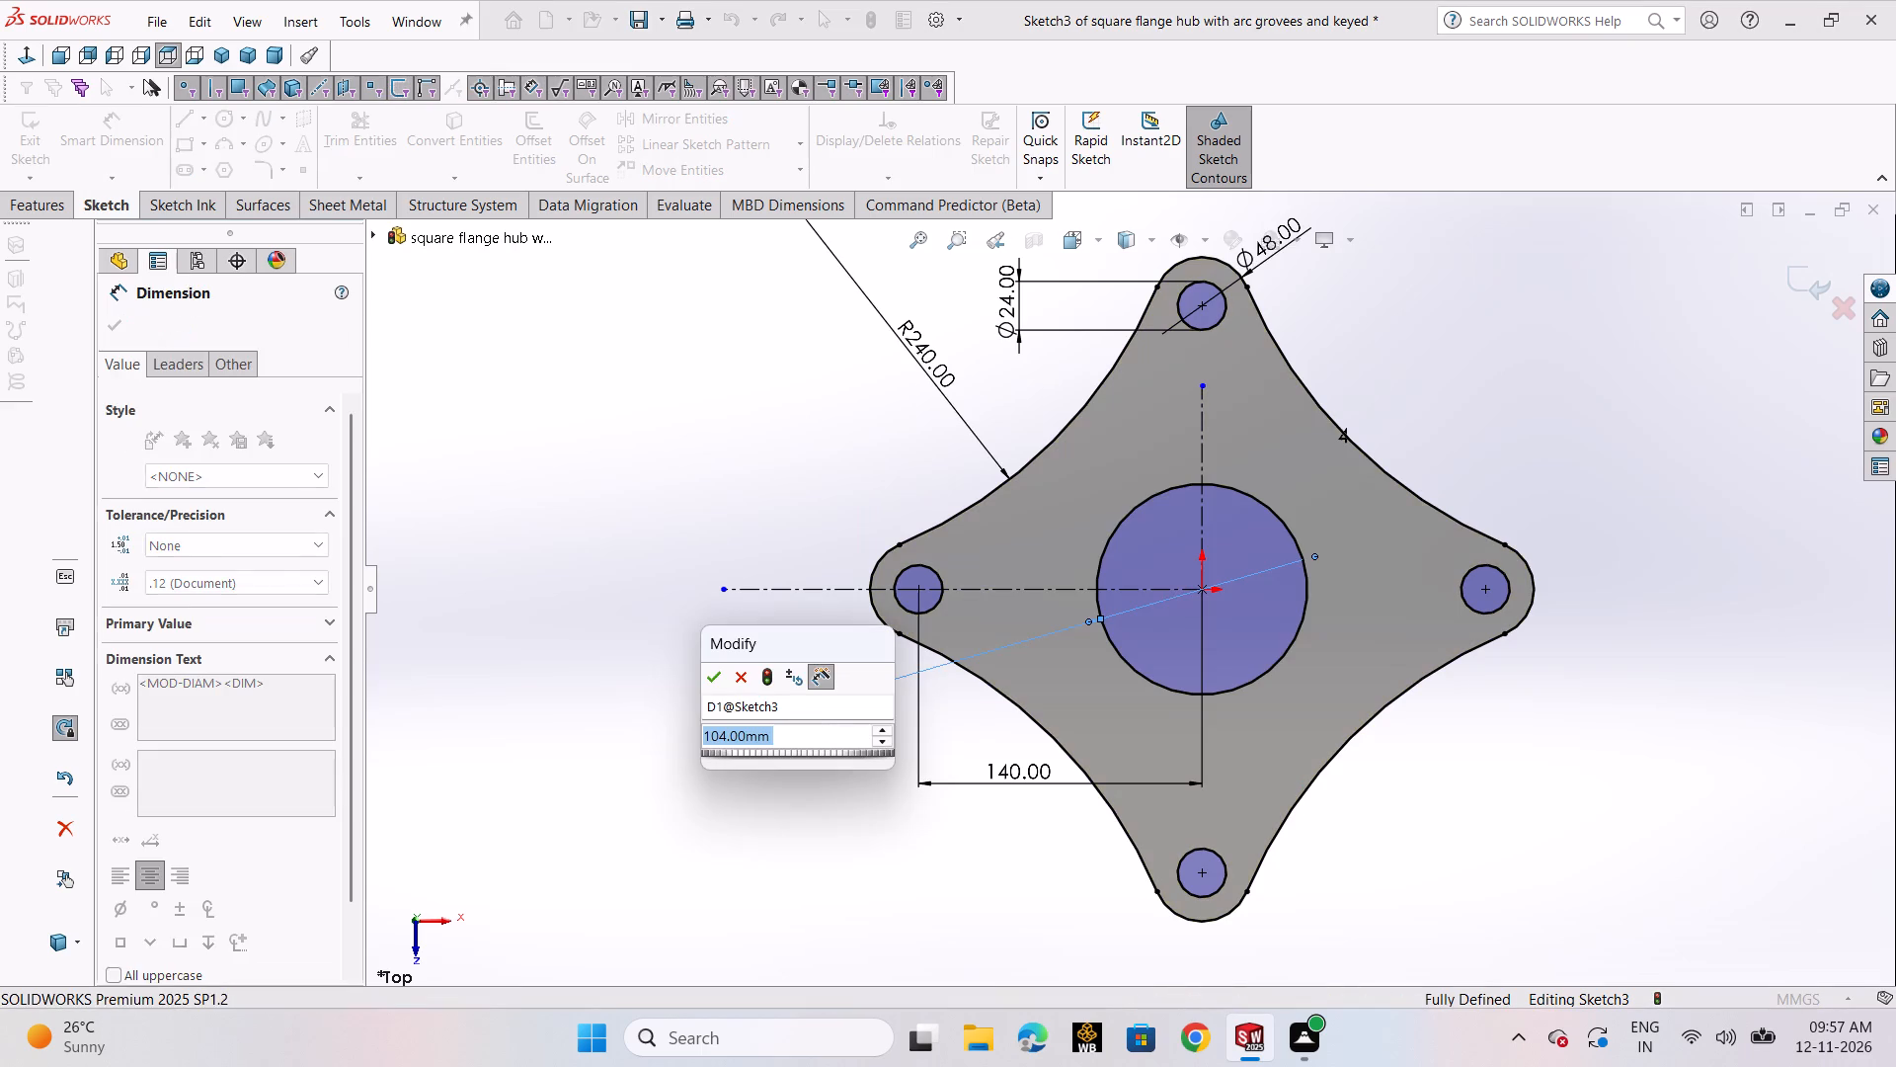
{"action": "left_click", "coordinate": [715, 680]}
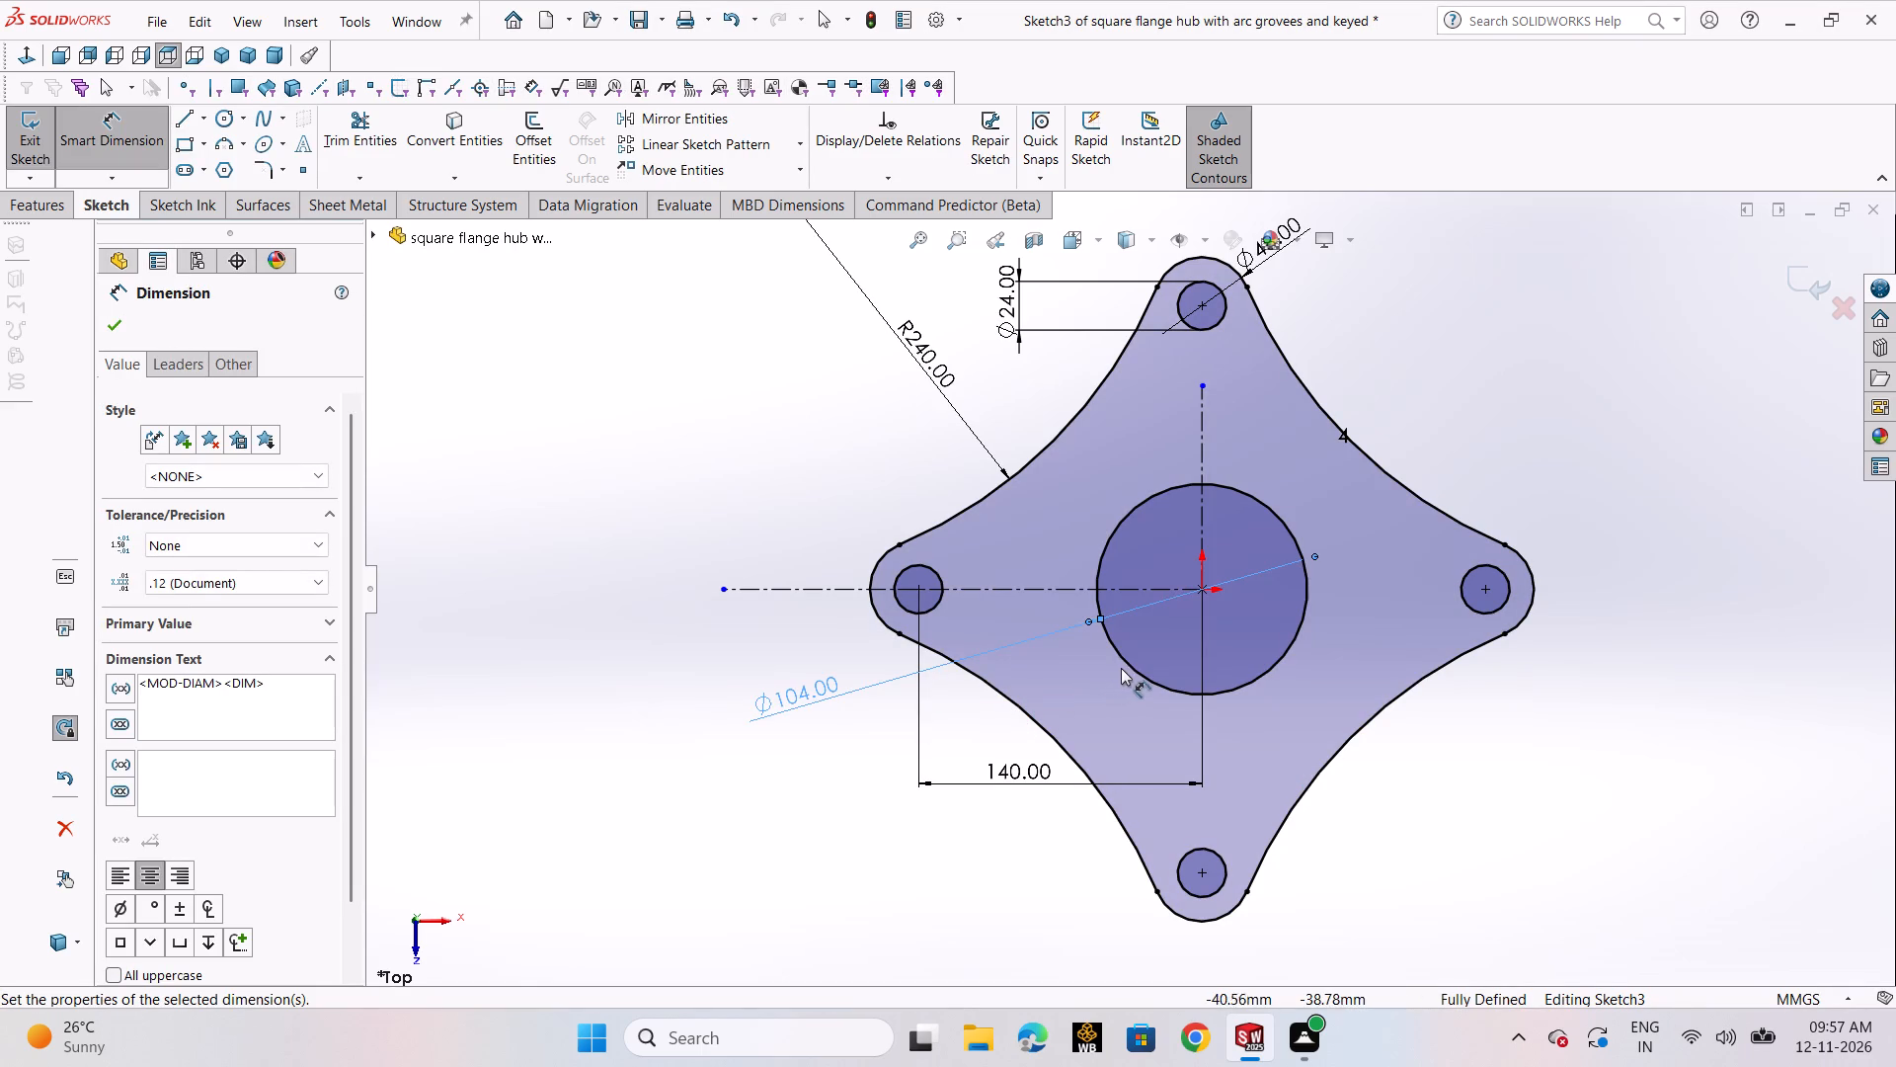
{"action": "left_click", "coordinate": [1126, 665]}
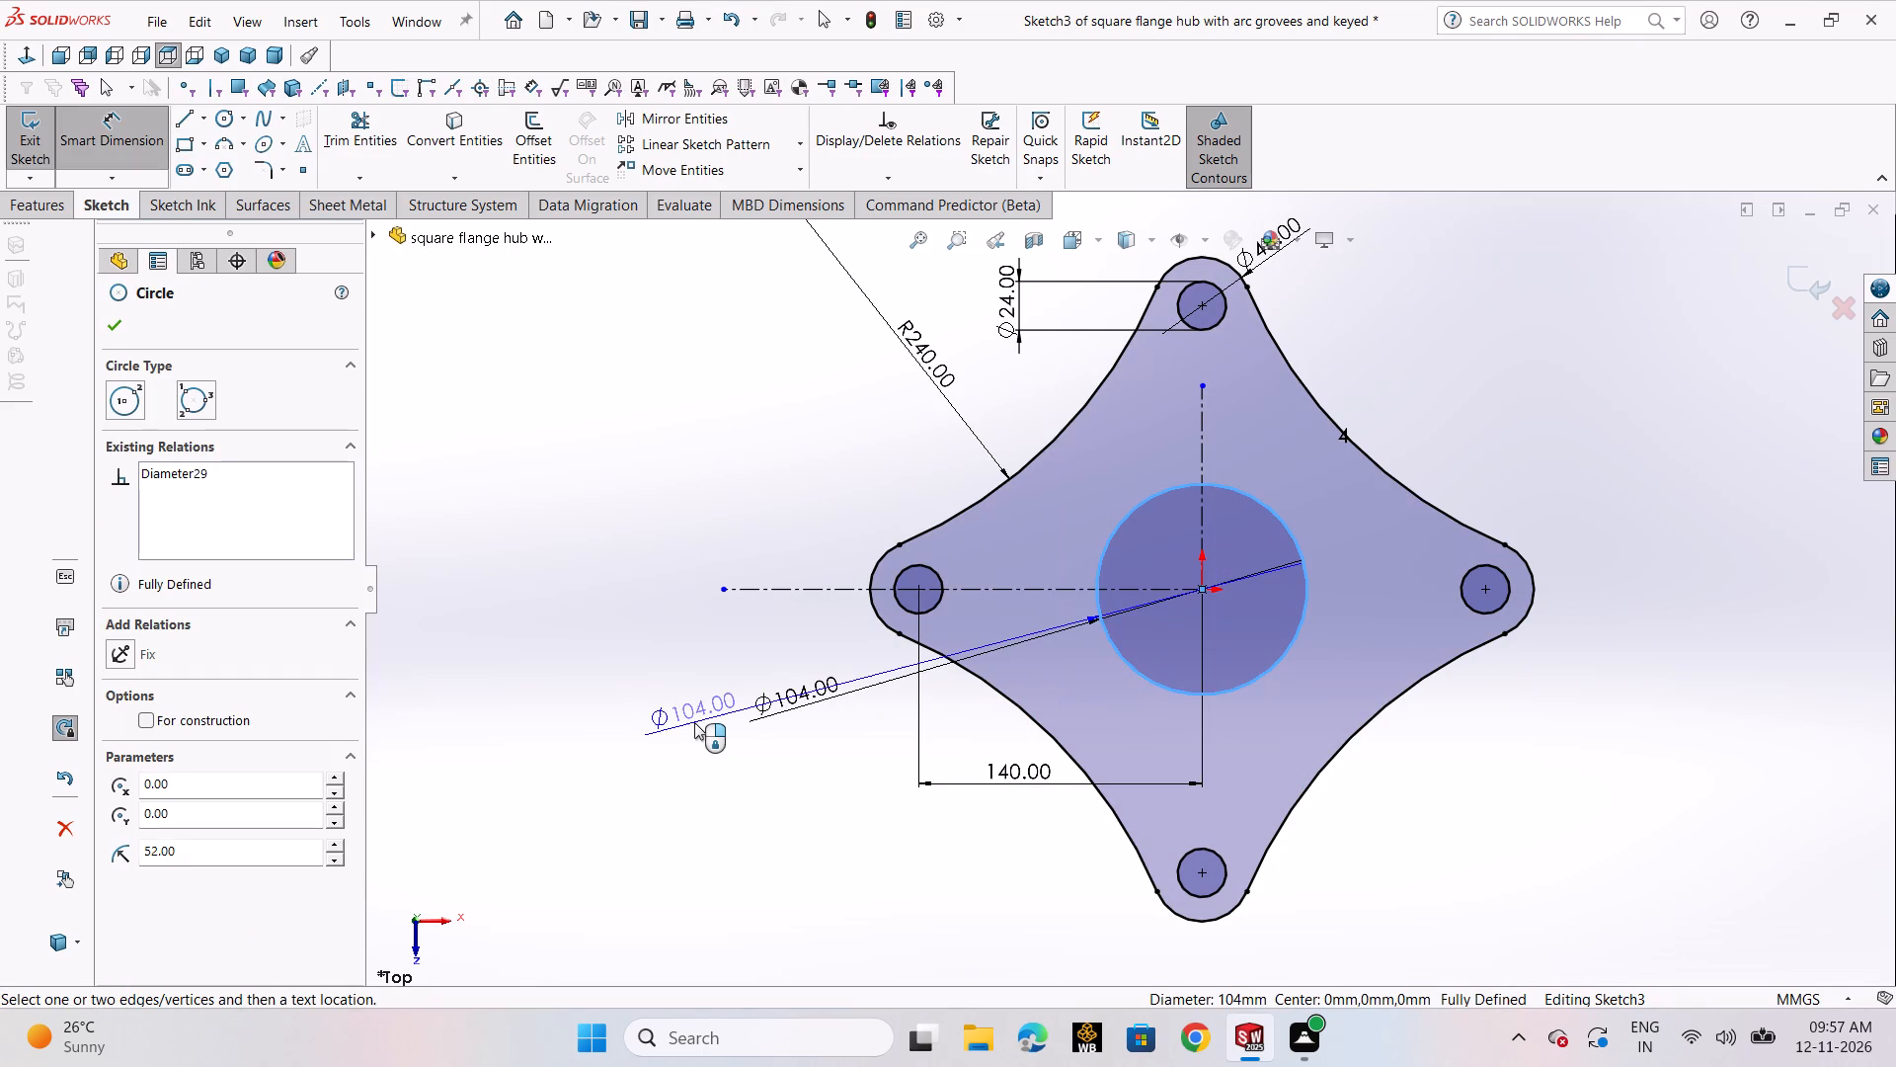
{"action": "key", "text": "Escape"}
{"action": "key", "text": "Escape"}
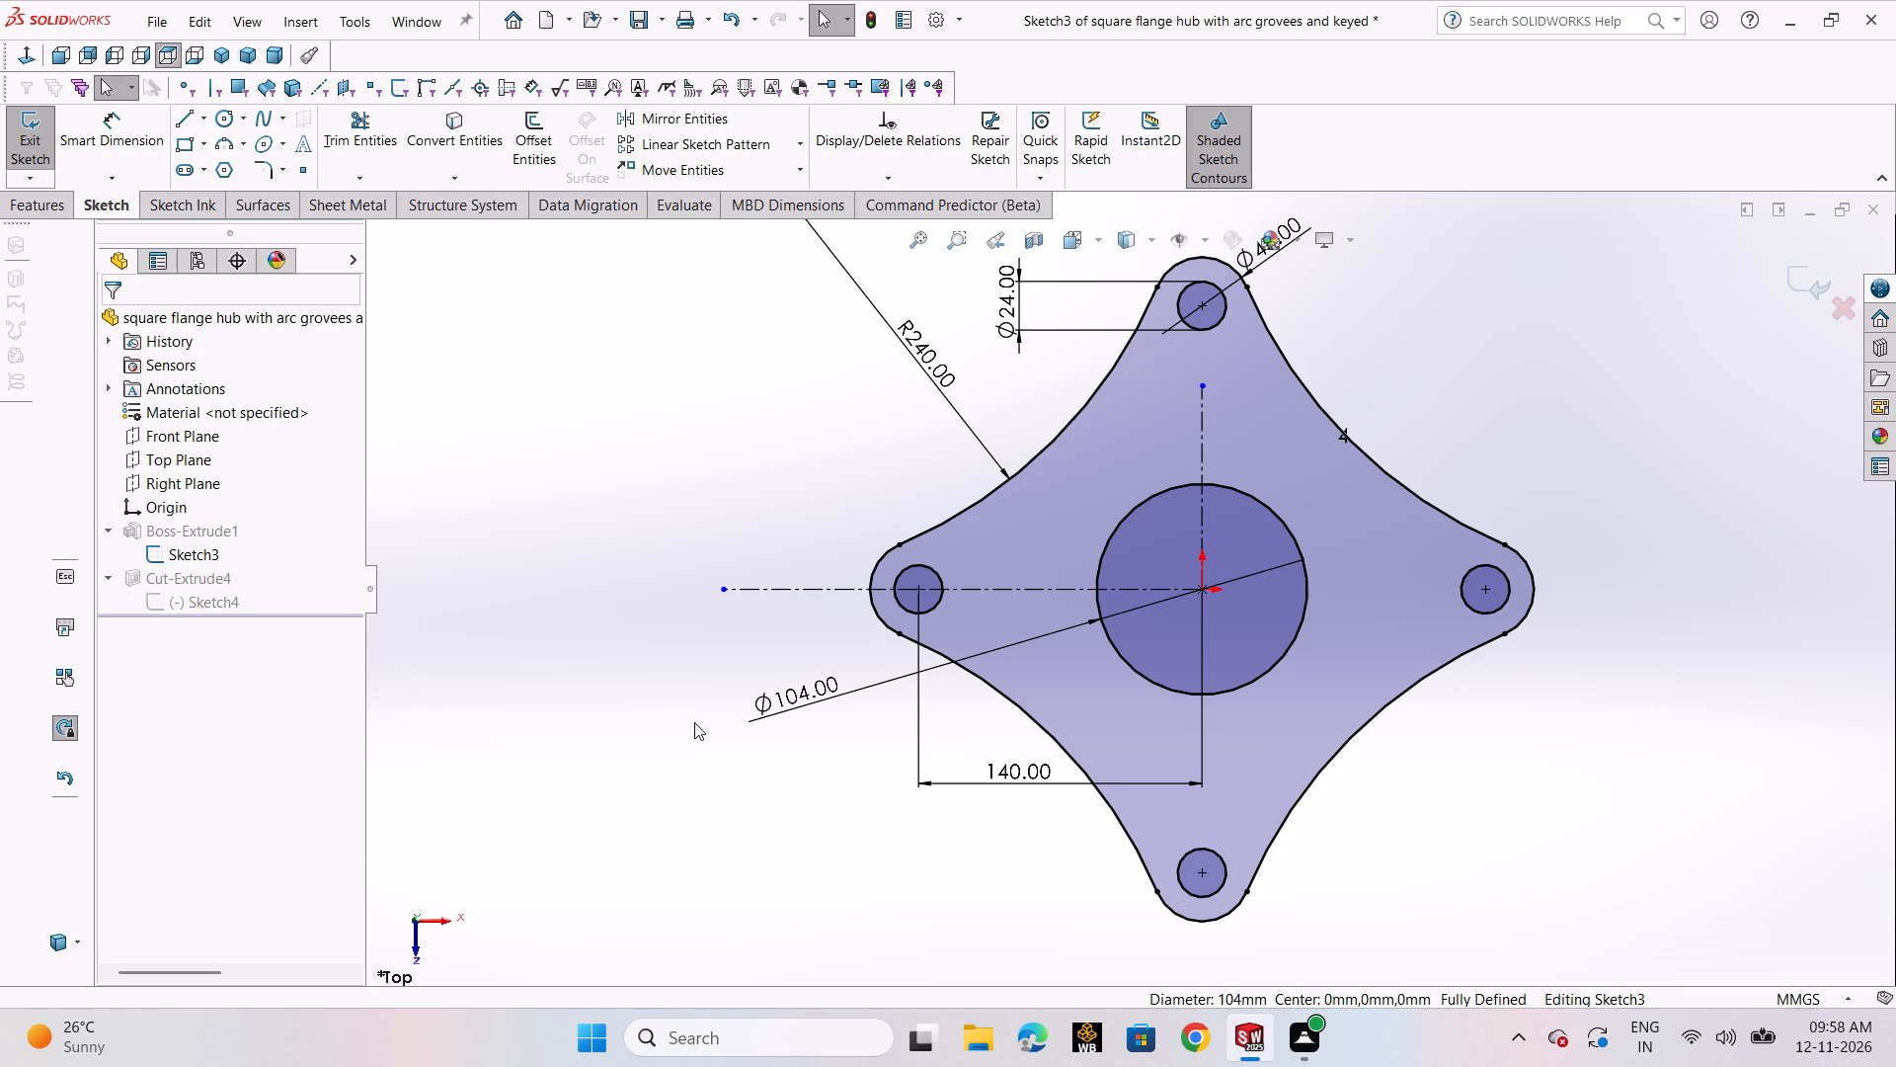
Draw a smaller concentric circle at the origin with a radius of 17.60 mm.
{"action": "left_click", "coordinate": [222, 123]}
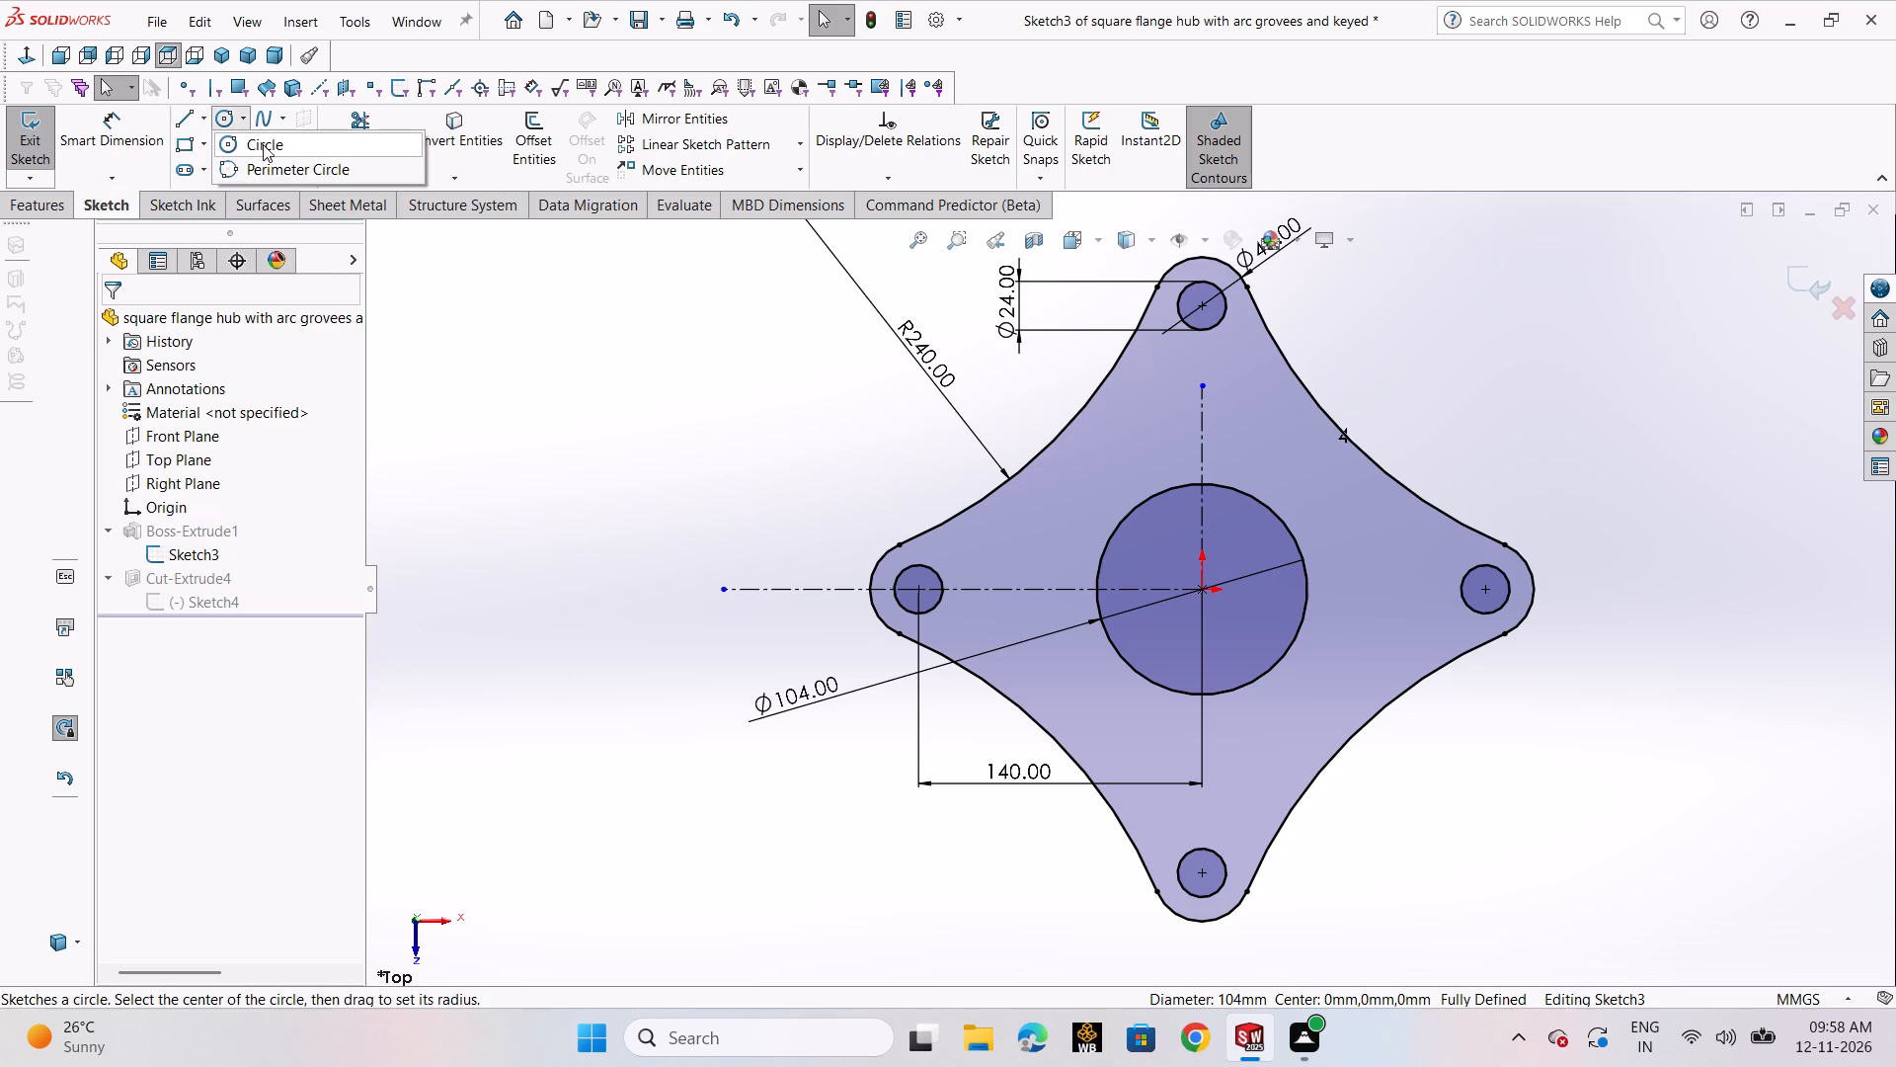
{"action": "left_click", "coordinate": [263, 144]}
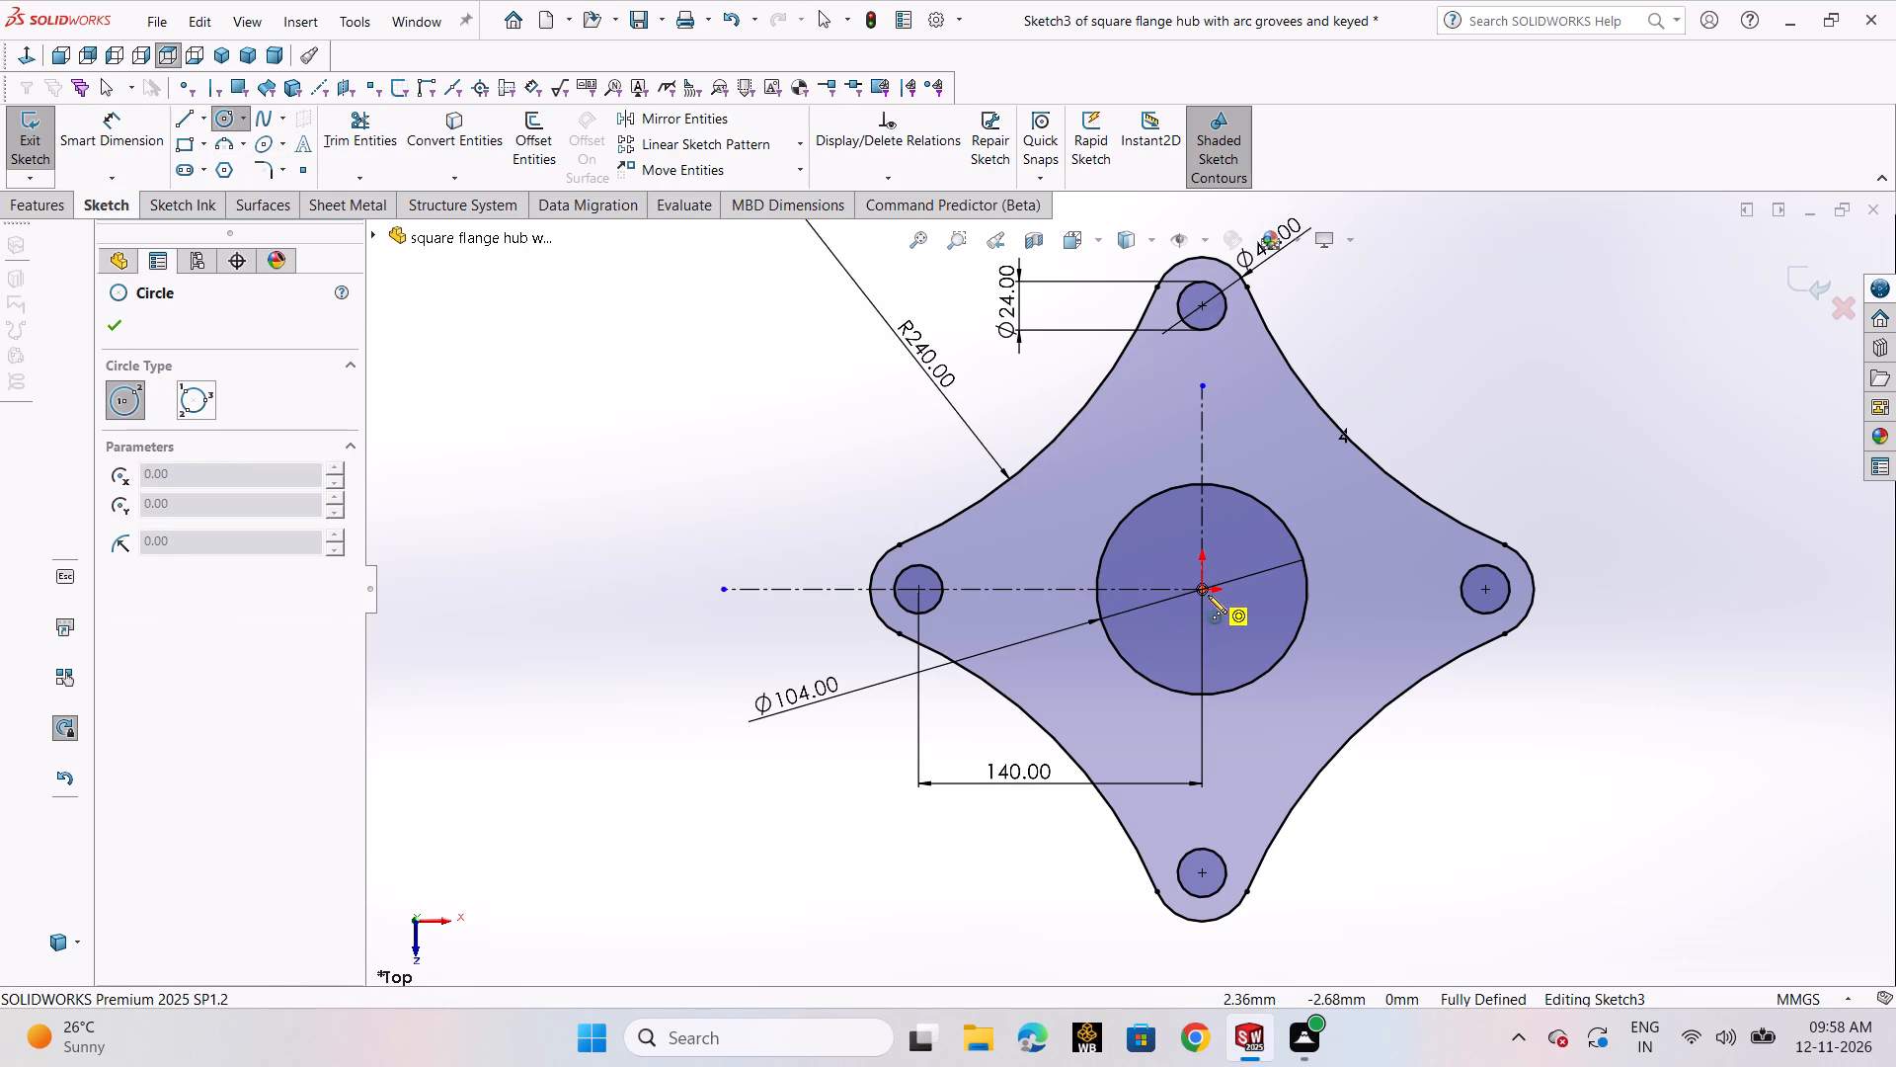
{"action": "left_click", "coordinate": [1208, 595]}
{"action": "left_click", "coordinate": [1234, 634]}
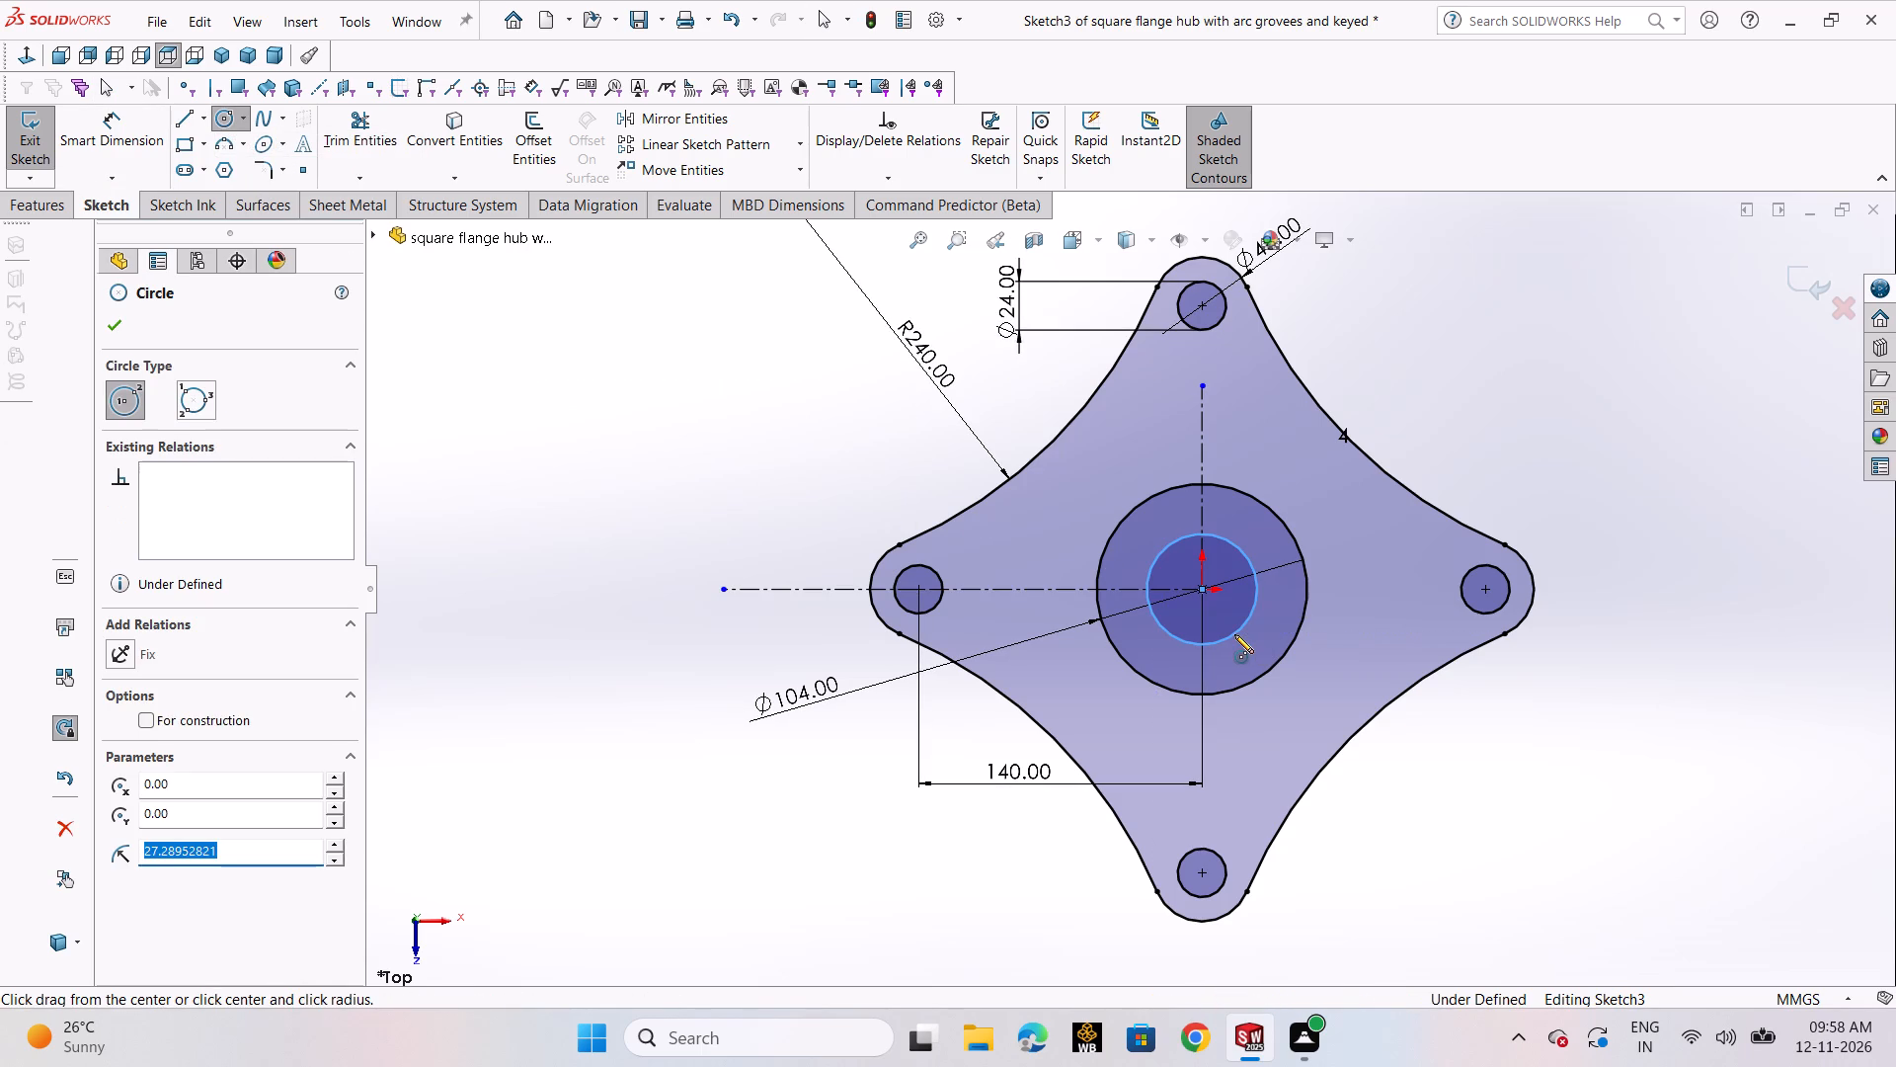
{"action": "type", "text": "17.60"}
{"action": "key", "text": "Return"}
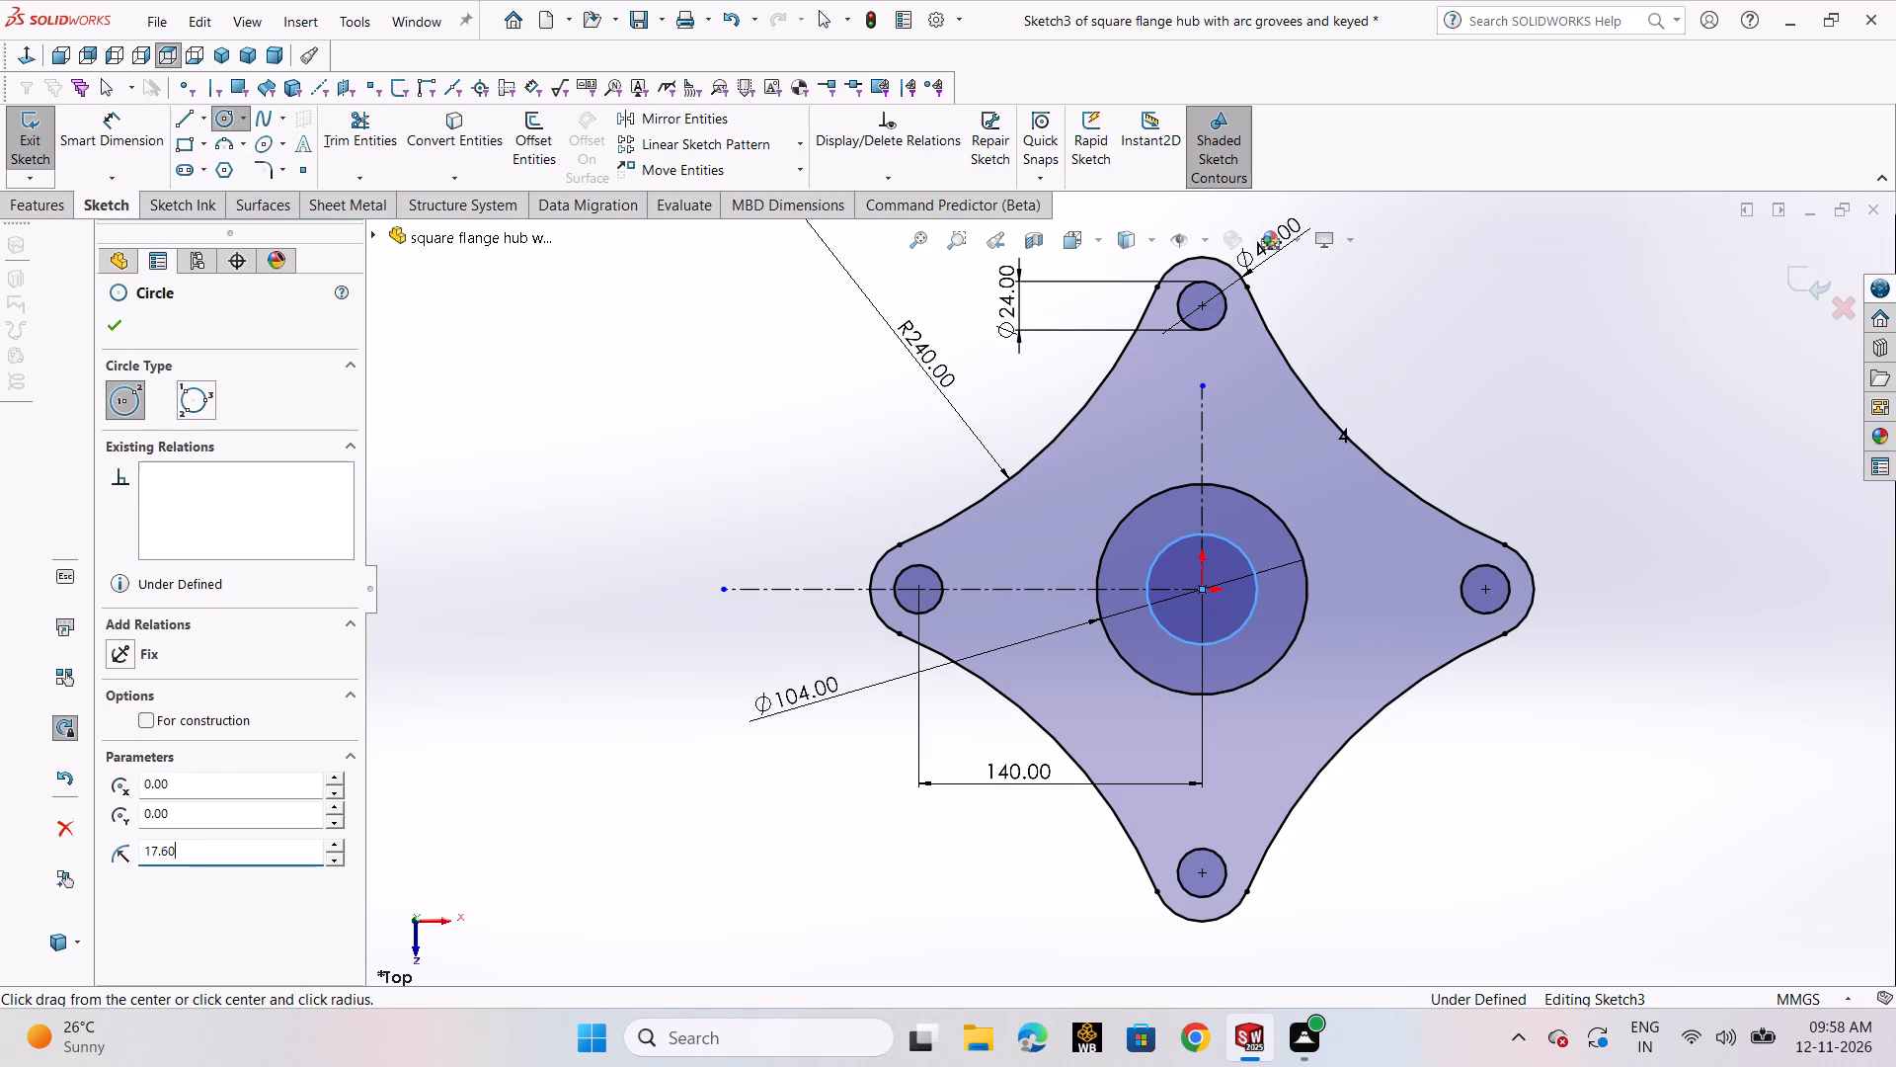
{"action": "left_click", "coordinate": [116, 322]}
Add a diameter dimension to the small central circle.
{"action": "left_click", "coordinate": [113, 134]}
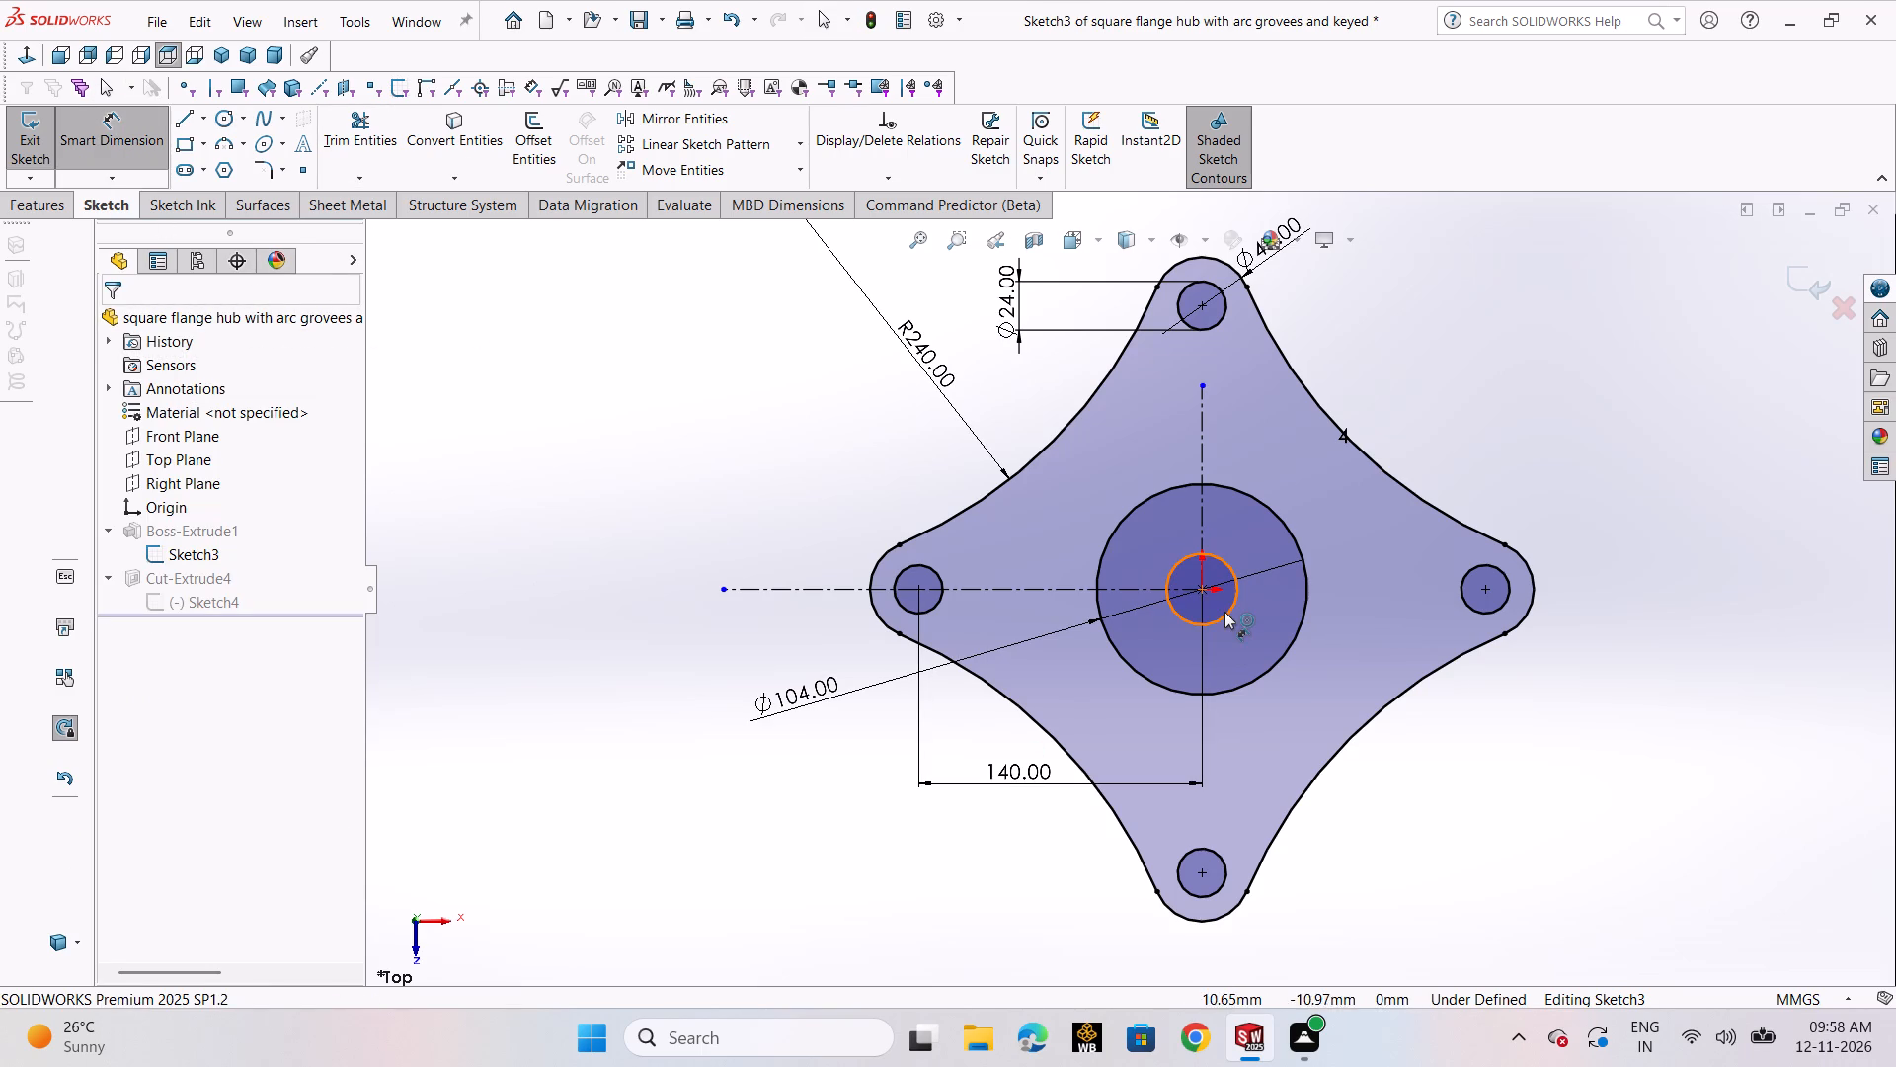
{"action": "left_click", "coordinate": [1224, 612]}
{"action": "left_click", "coordinate": [1503, 787]}
{"action": "left_click", "coordinate": [1419, 754]}
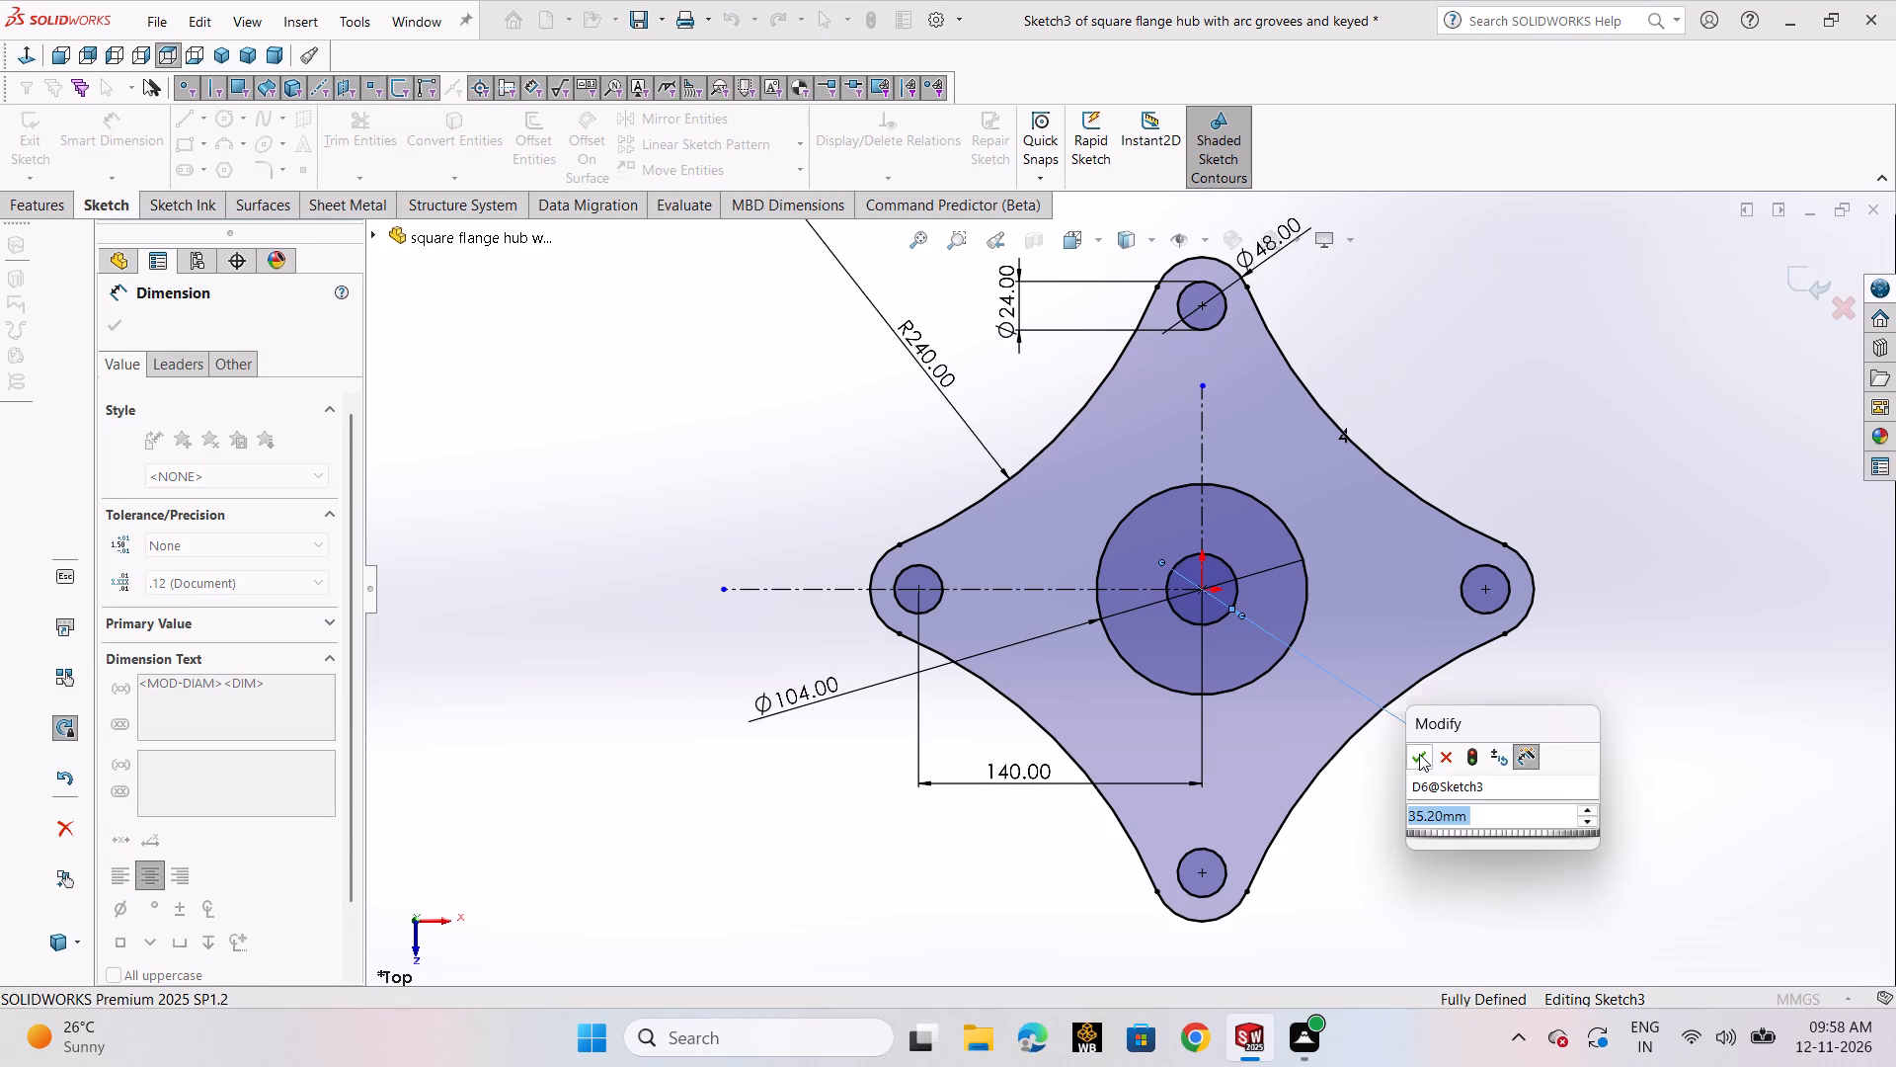
{"action": "left_click", "coordinate": [1619, 760]}
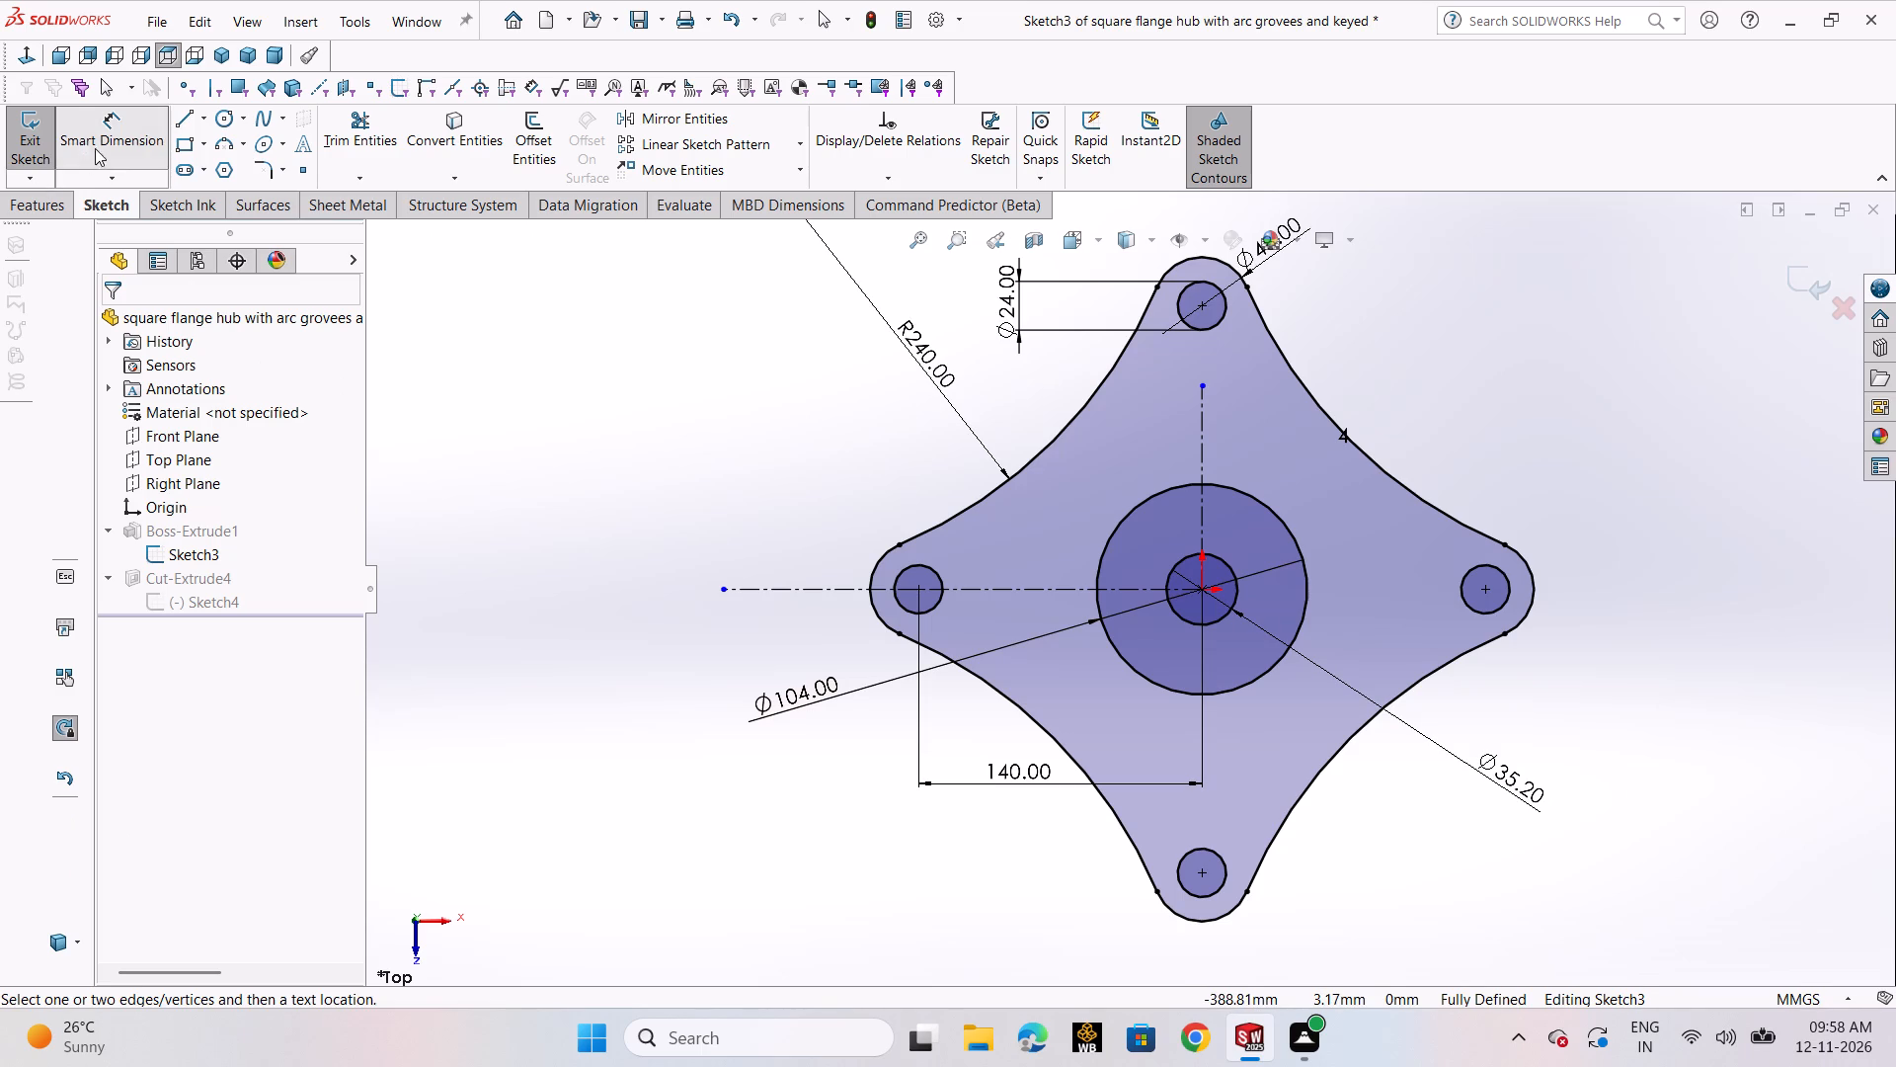
Draw a horizontal line about 47 mm long from the large central circle's left quadrant outward along the horizontal centreline.
{"action": "left_click", "coordinate": [202, 123]}
{"action": "left_click", "coordinate": [215, 149]}
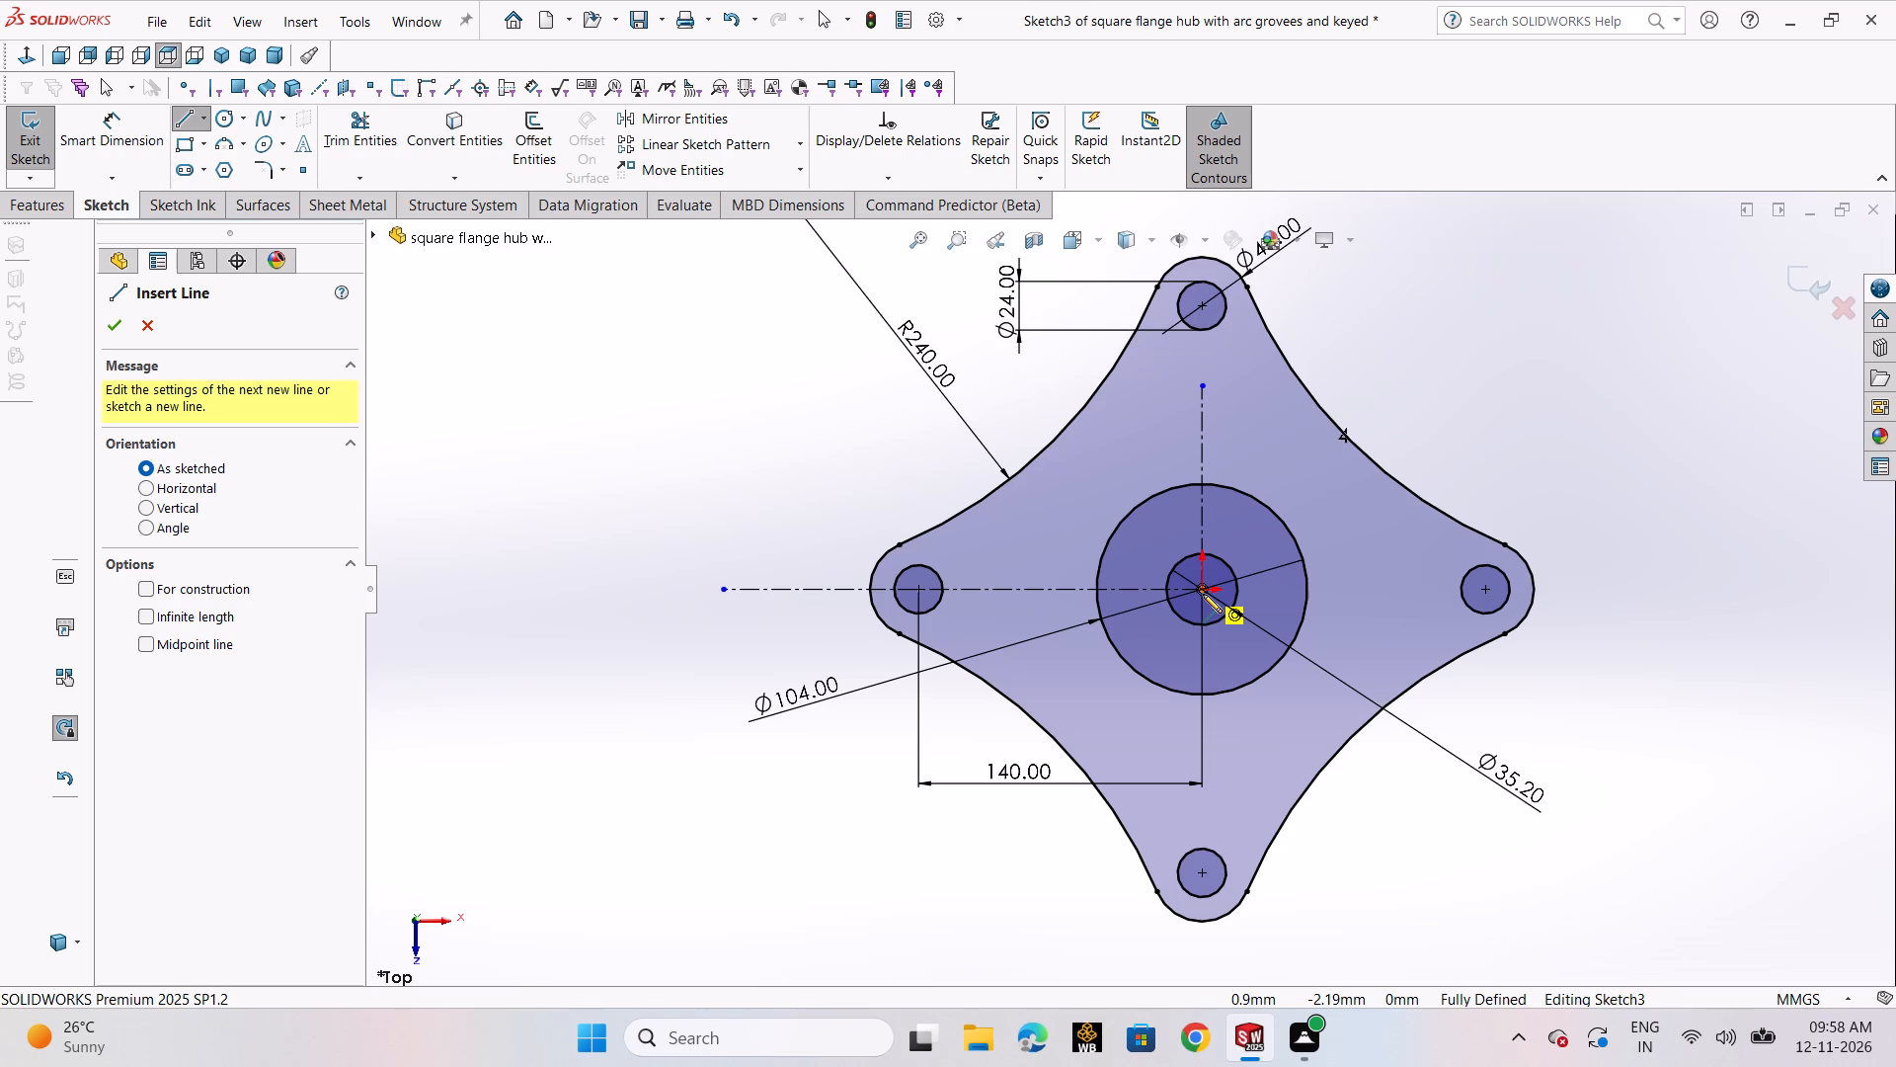
{"action": "left_click", "coordinate": [1097, 589]}
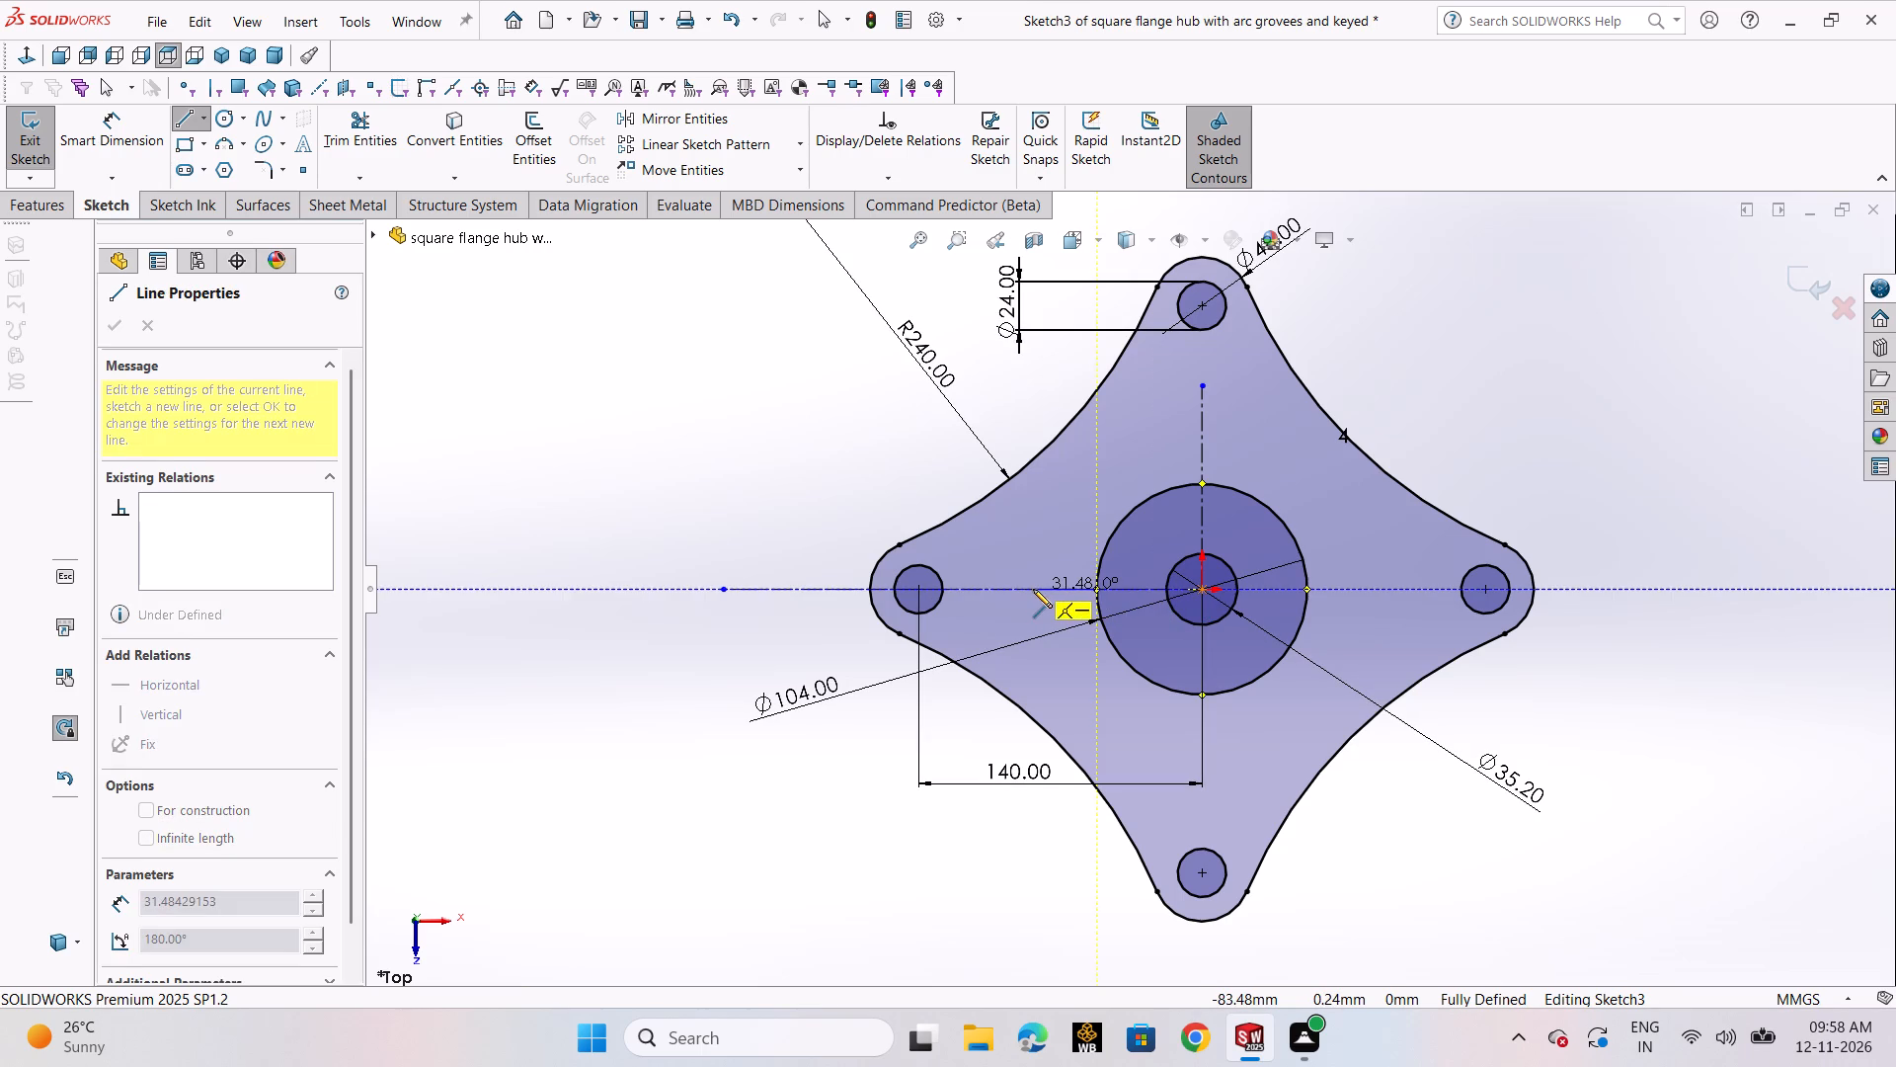
{"action": "type", "text": "18"}
{"action": "key", "text": "Return"}
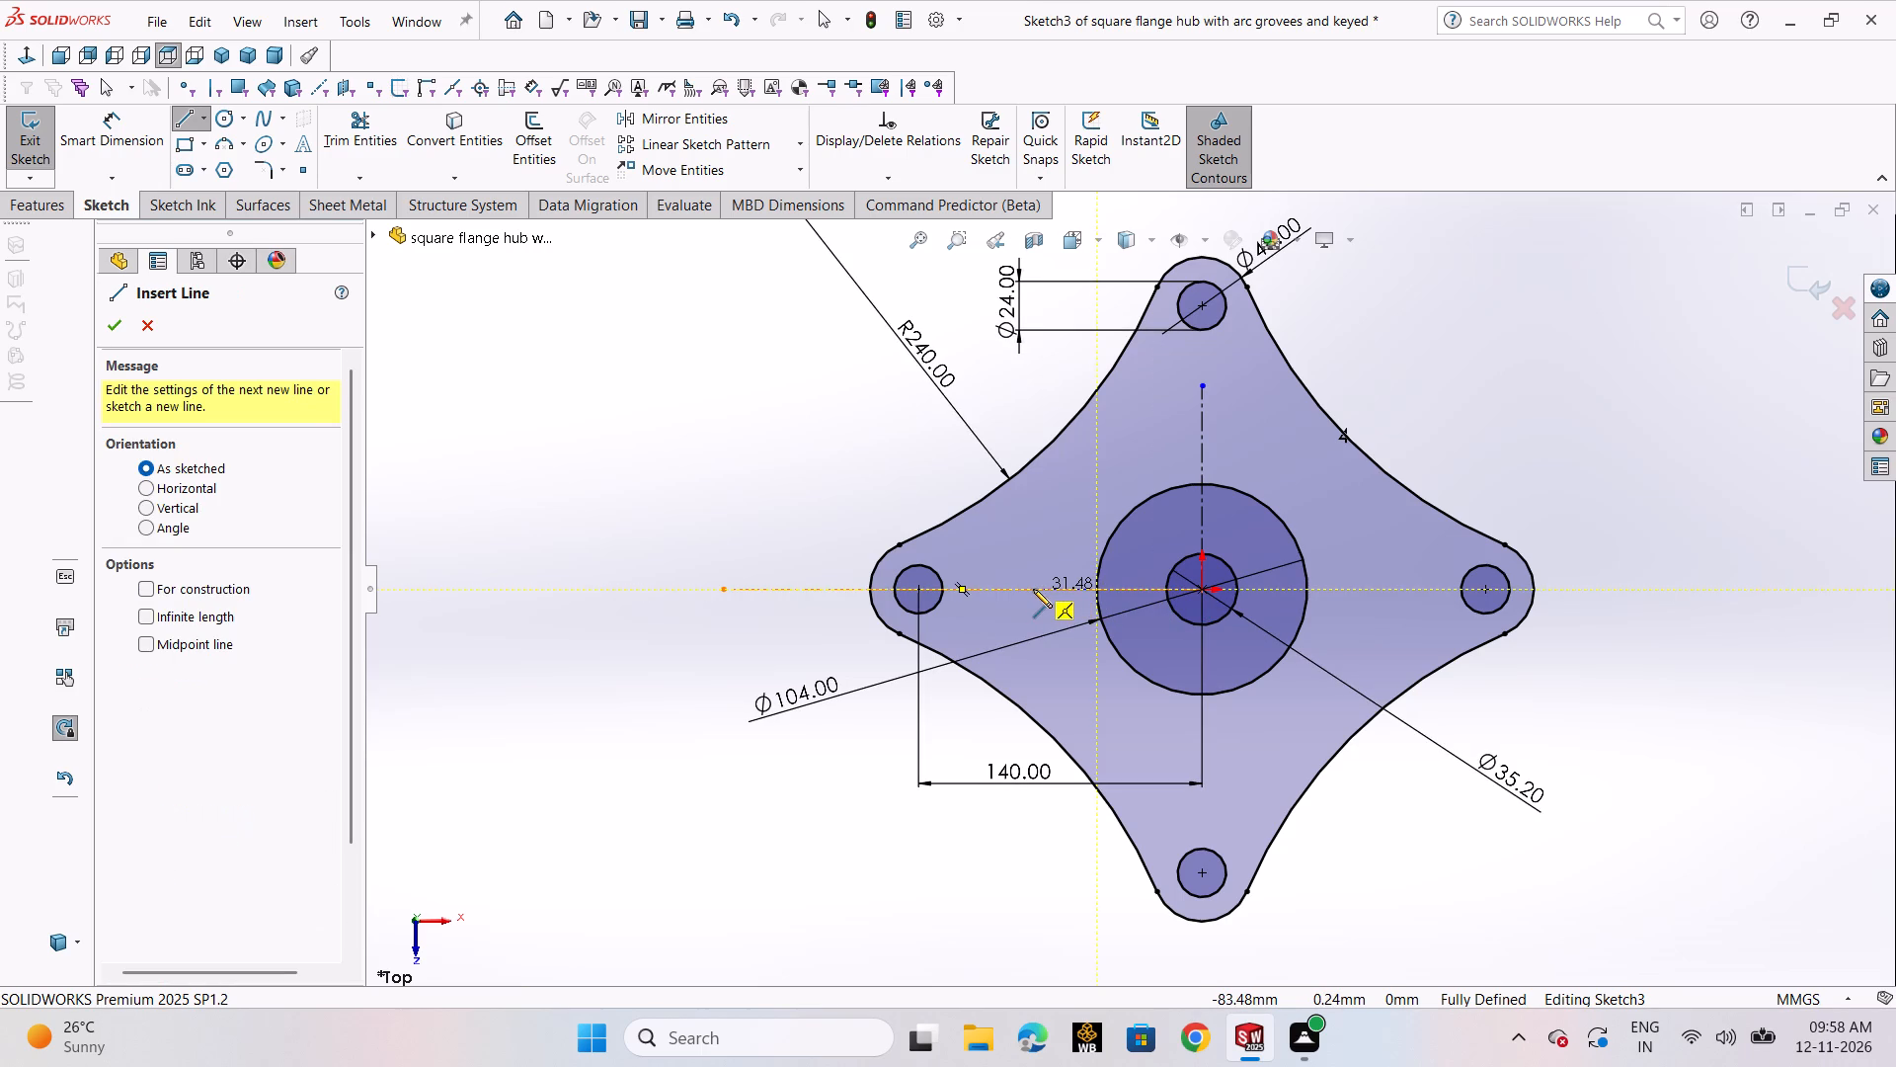
{"action": "left_click", "coordinate": [1001, 589]}
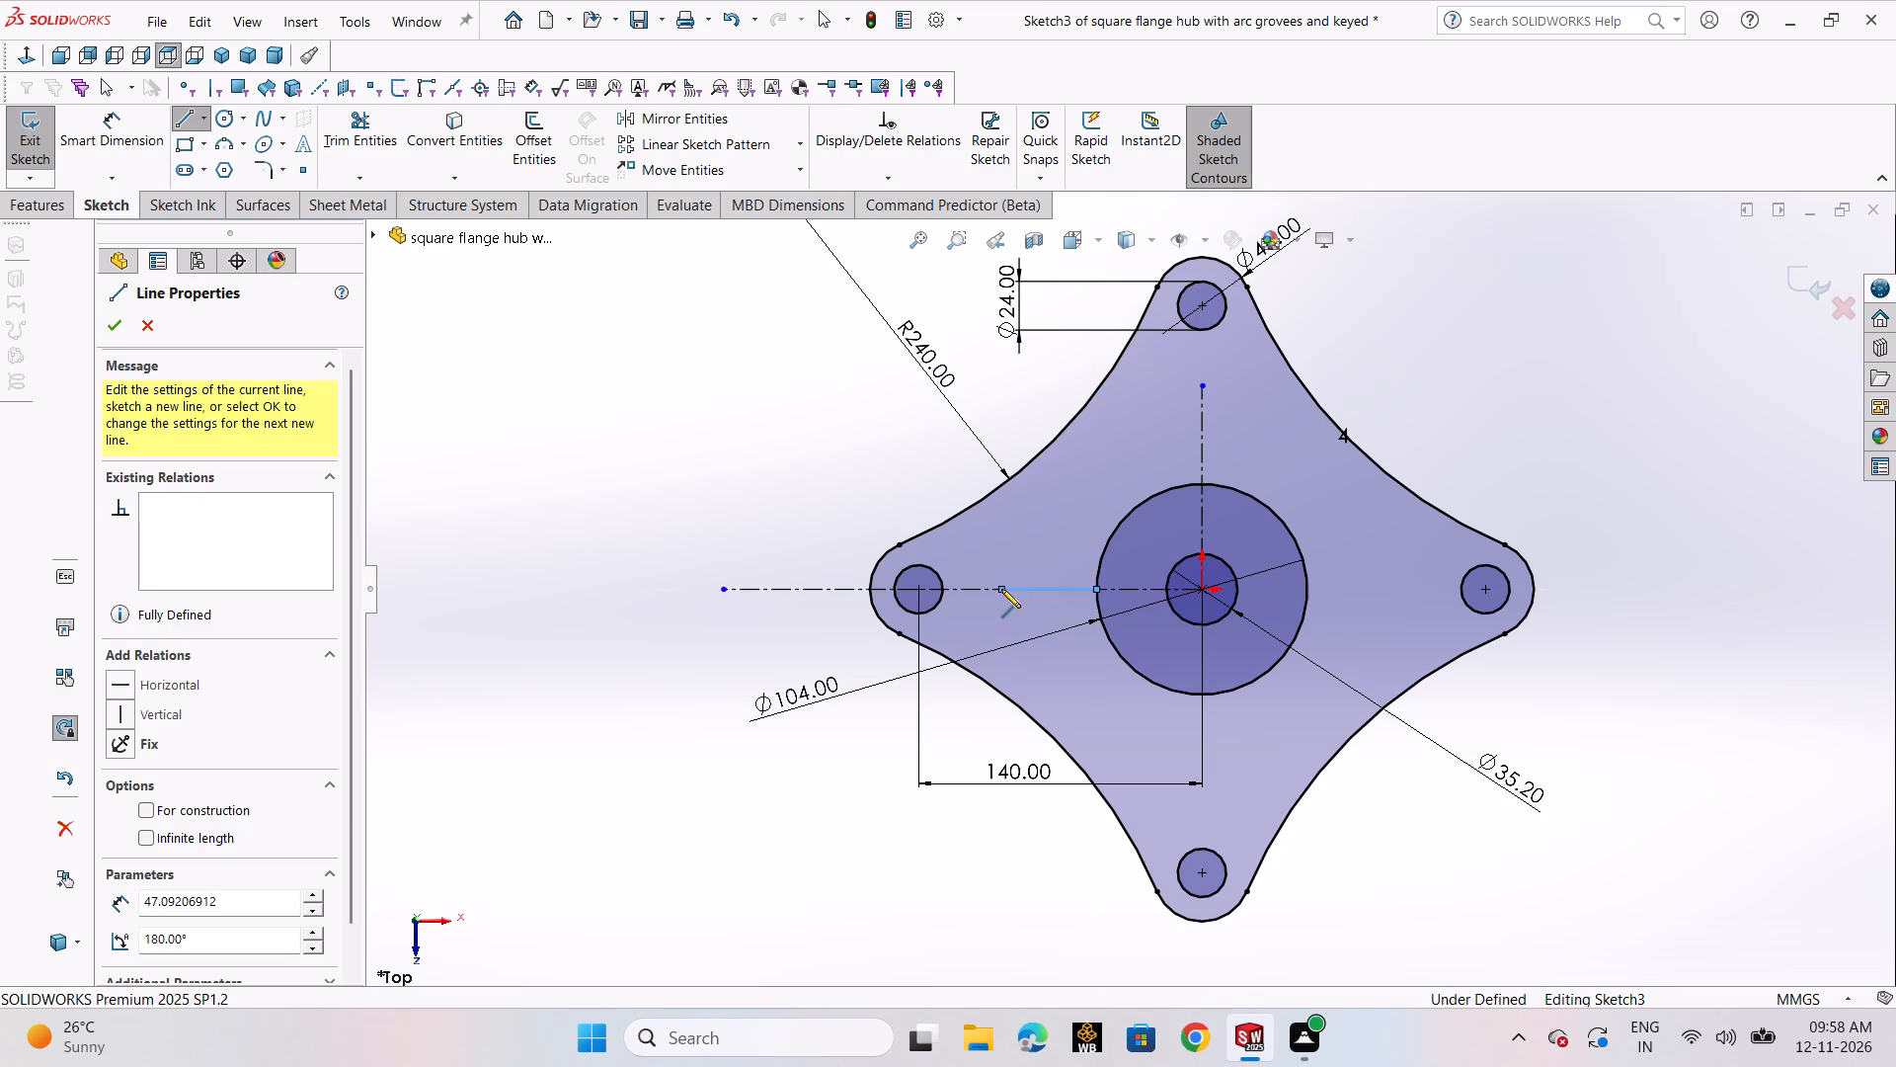
{"action": "type", "text": "18"}
{"action": "key", "text": "Return"}
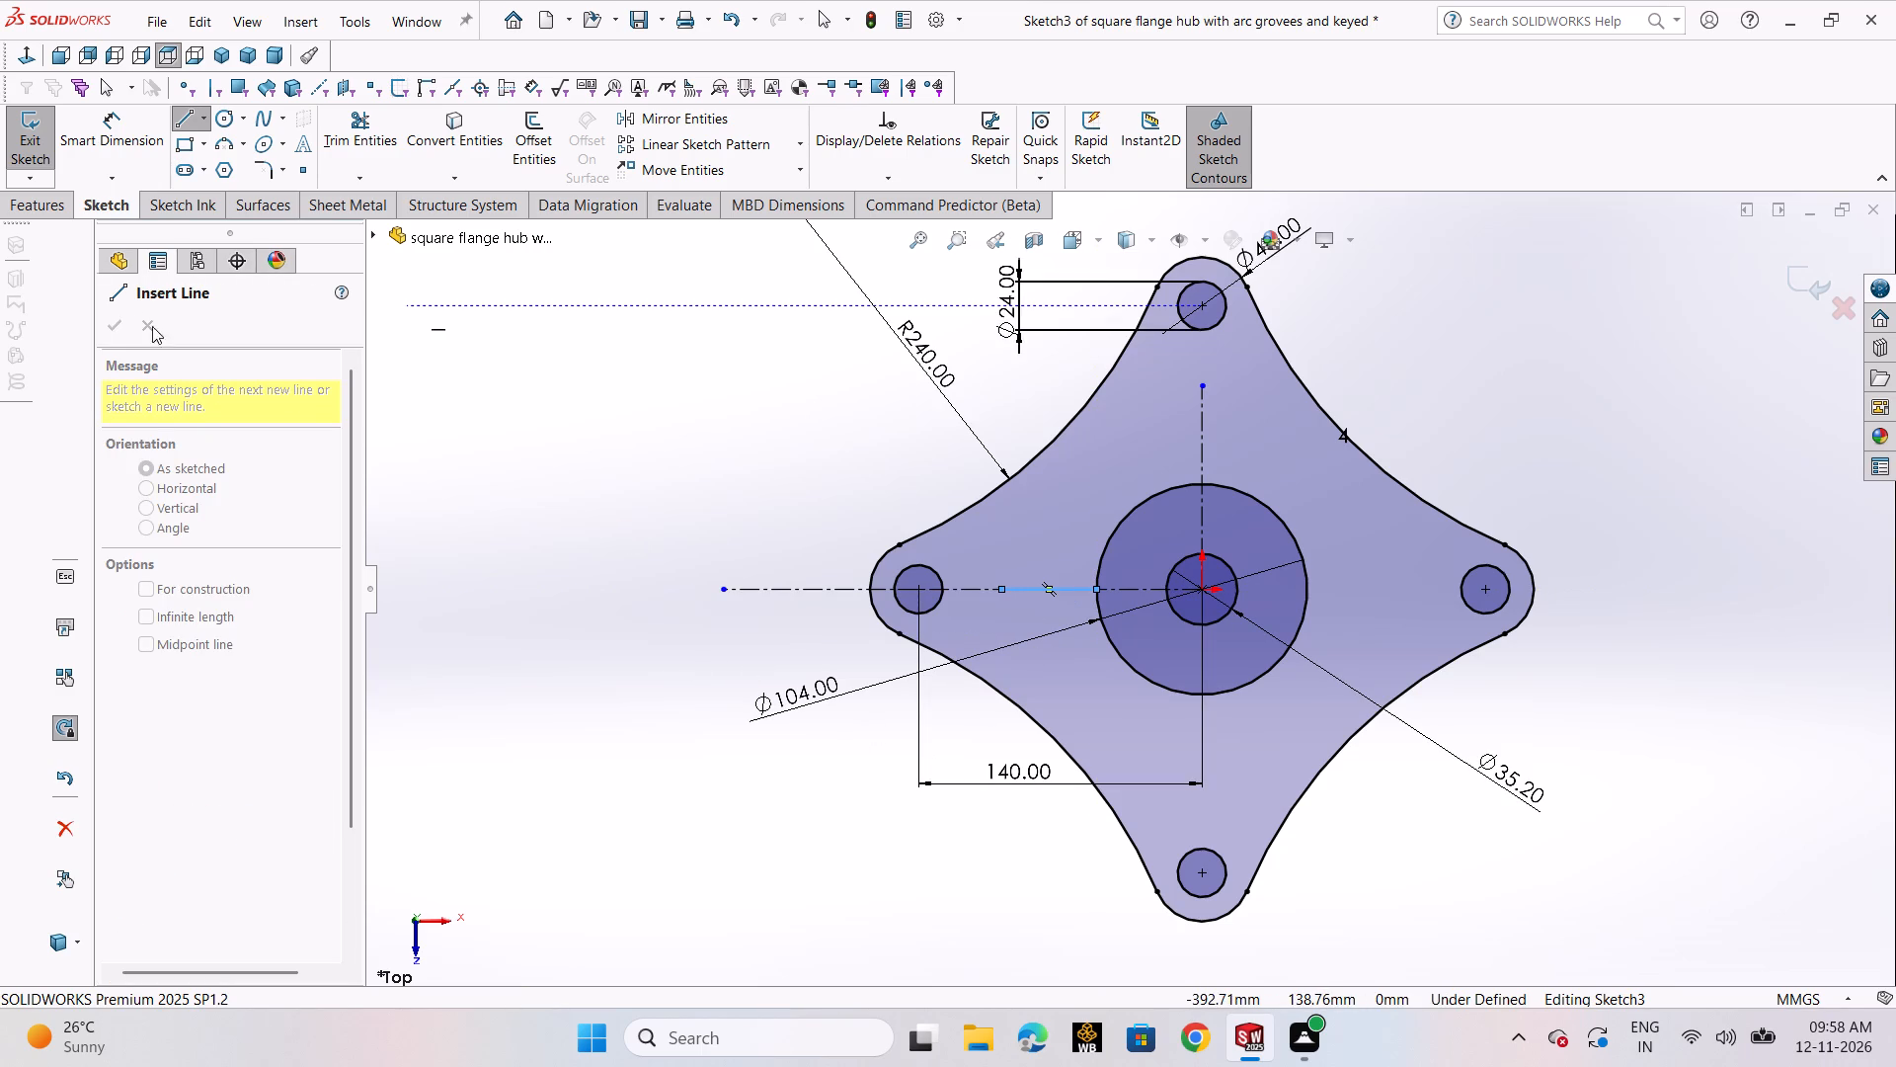
{"action": "right_click", "coordinate": [696, 458]}
{"action": "left_click", "coordinate": [750, 468]}
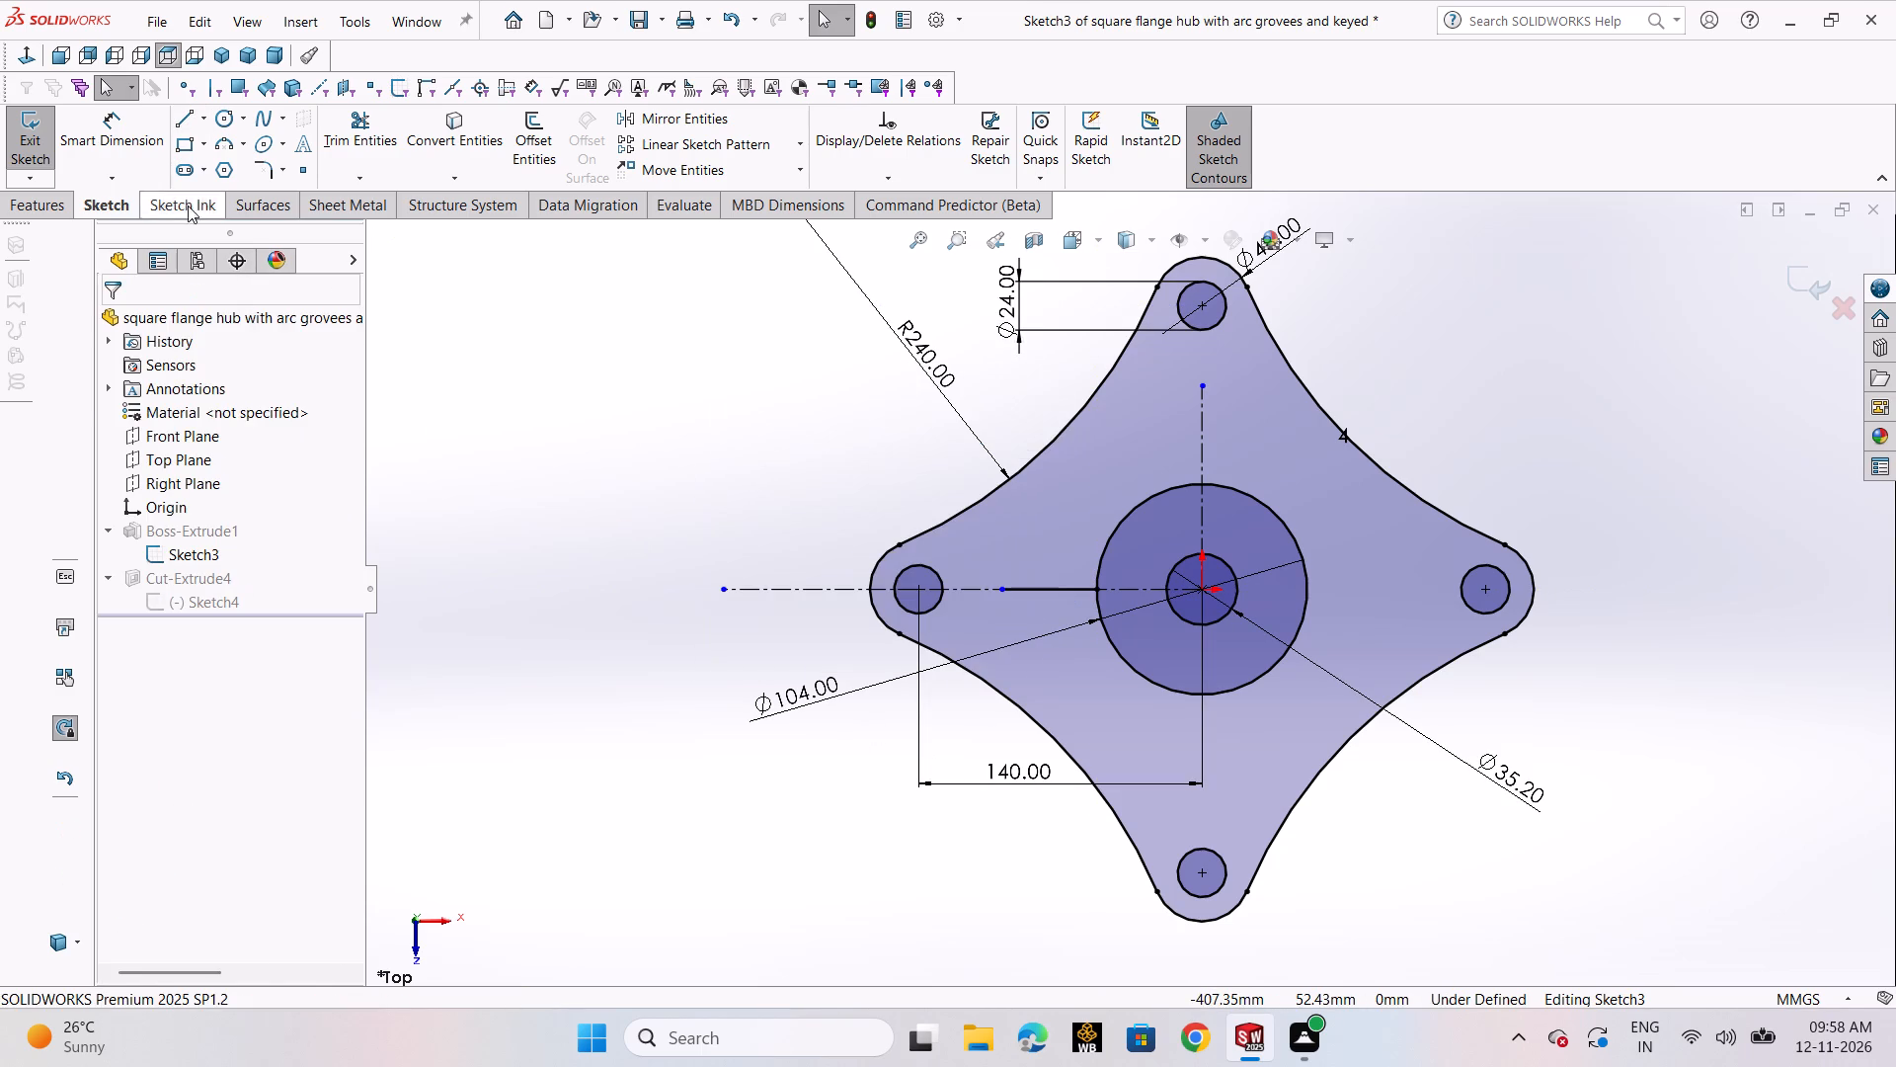
Dimension the short horizontal line beside the large central circle to a length of 18 mm.
{"action": "left_click", "coordinate": [149, 146]}
{"action": "left_click", "coordinate": [1041, 592]}
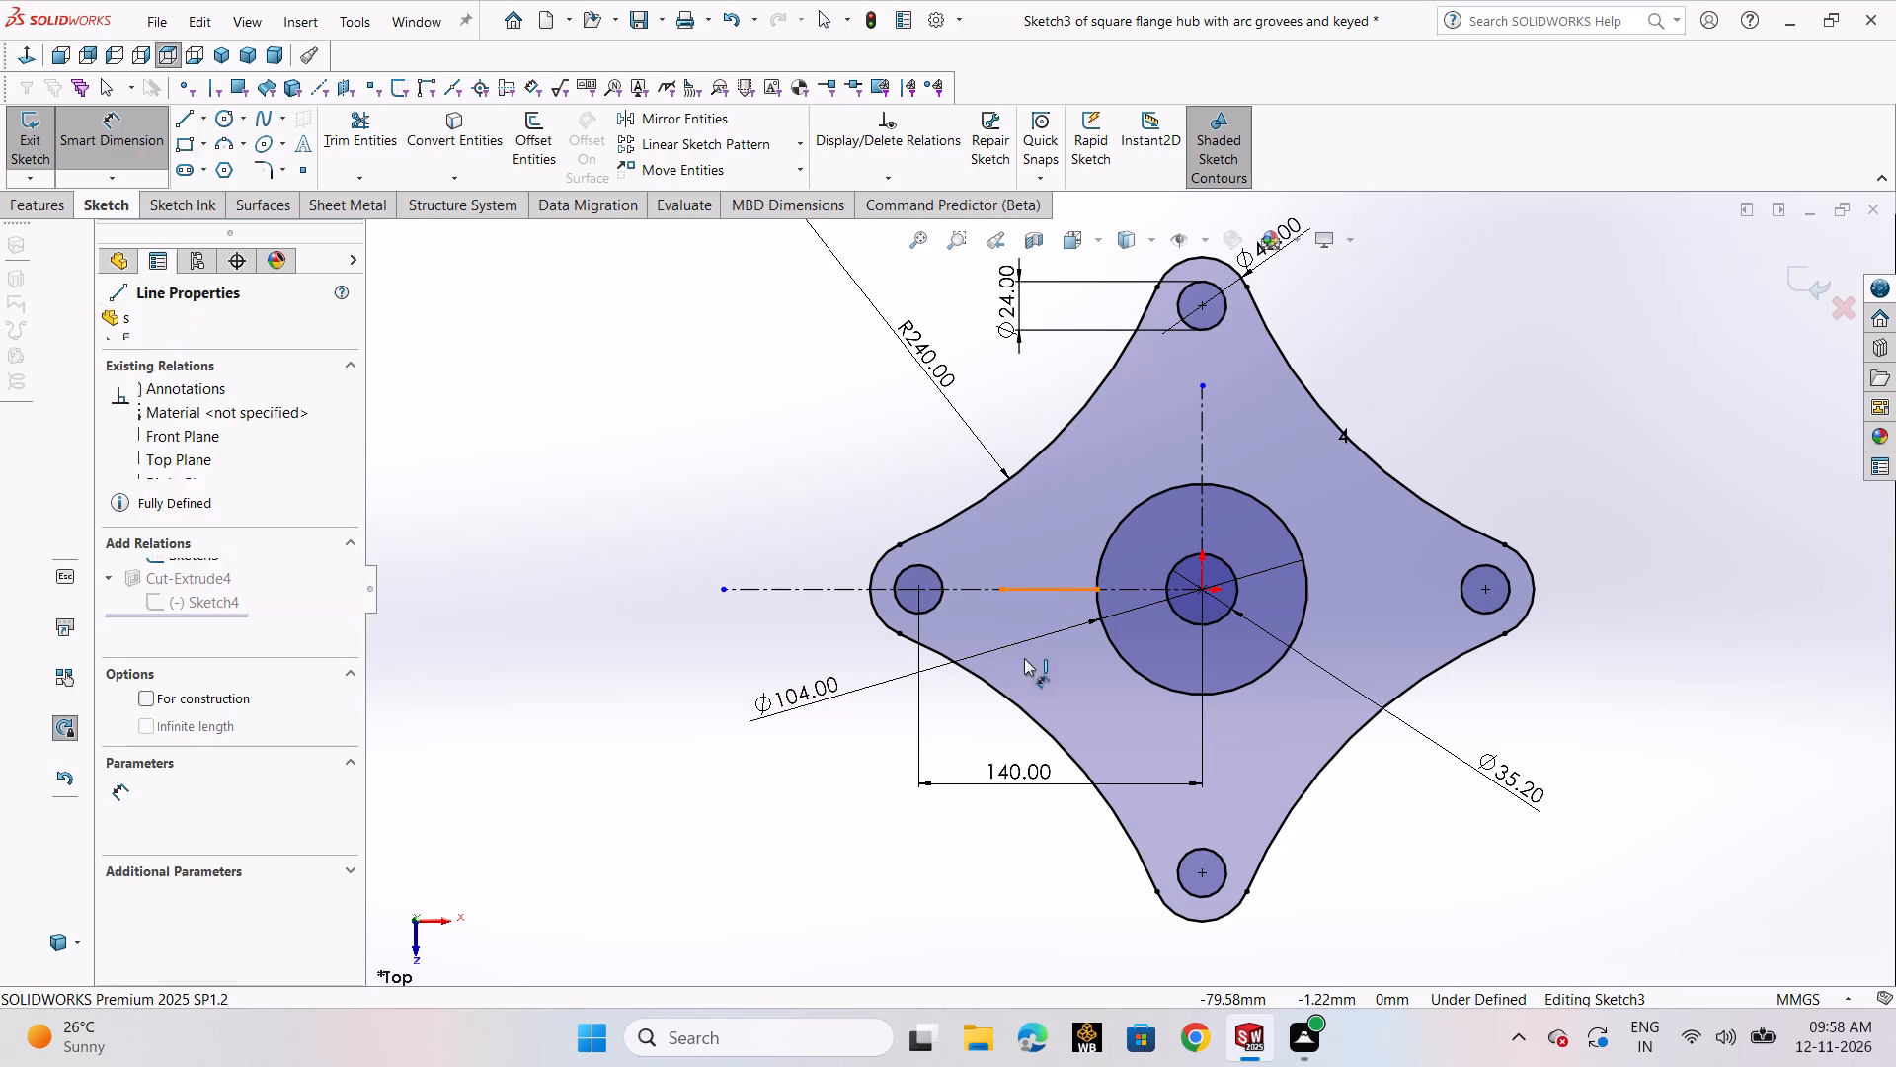
{"action": "left_click", "coordinate": [1003, 872]}
{"action": "type", "text": "18"}
{"action": "key", "text": "Return"}
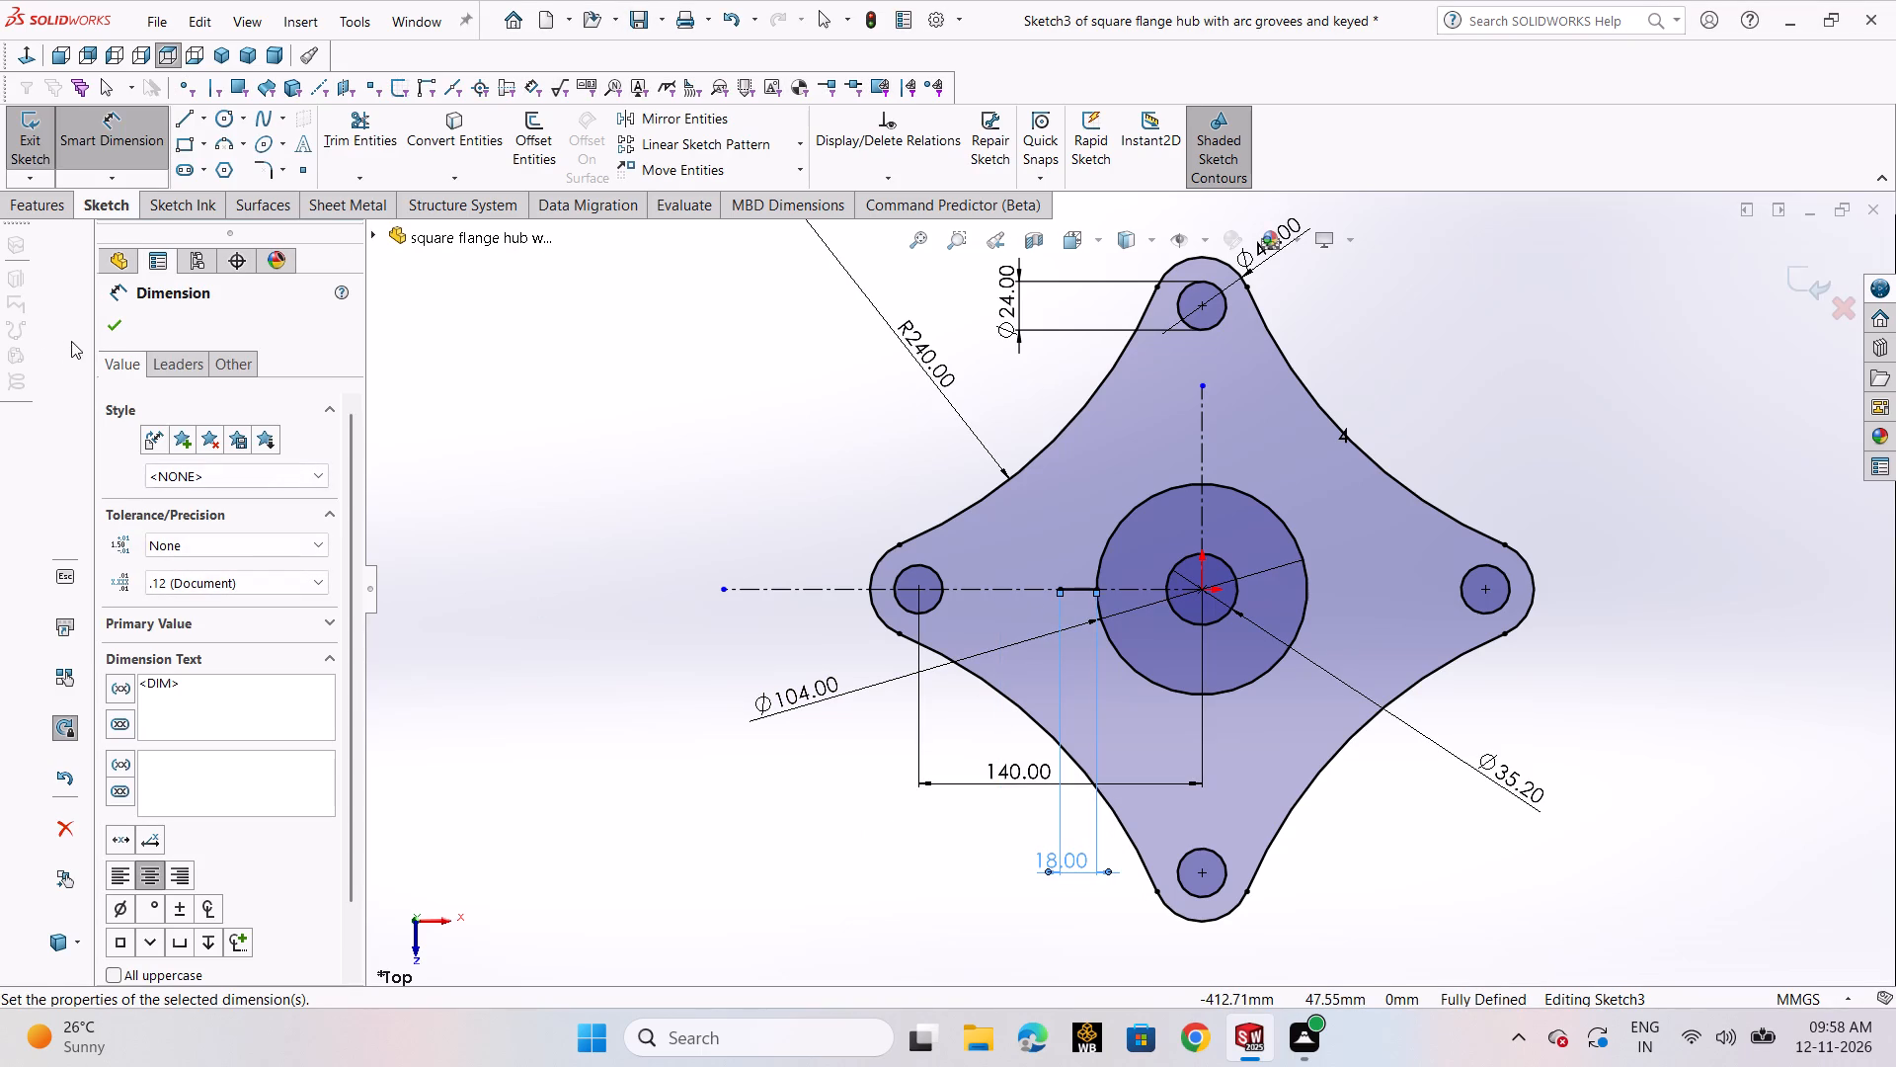
{"action": "left_click", "coordinate": [91, 319]}
{"action": "left_click", "coordinate": [109, 325]}
{"action": "left_click", "coordinate": [435, 417]}
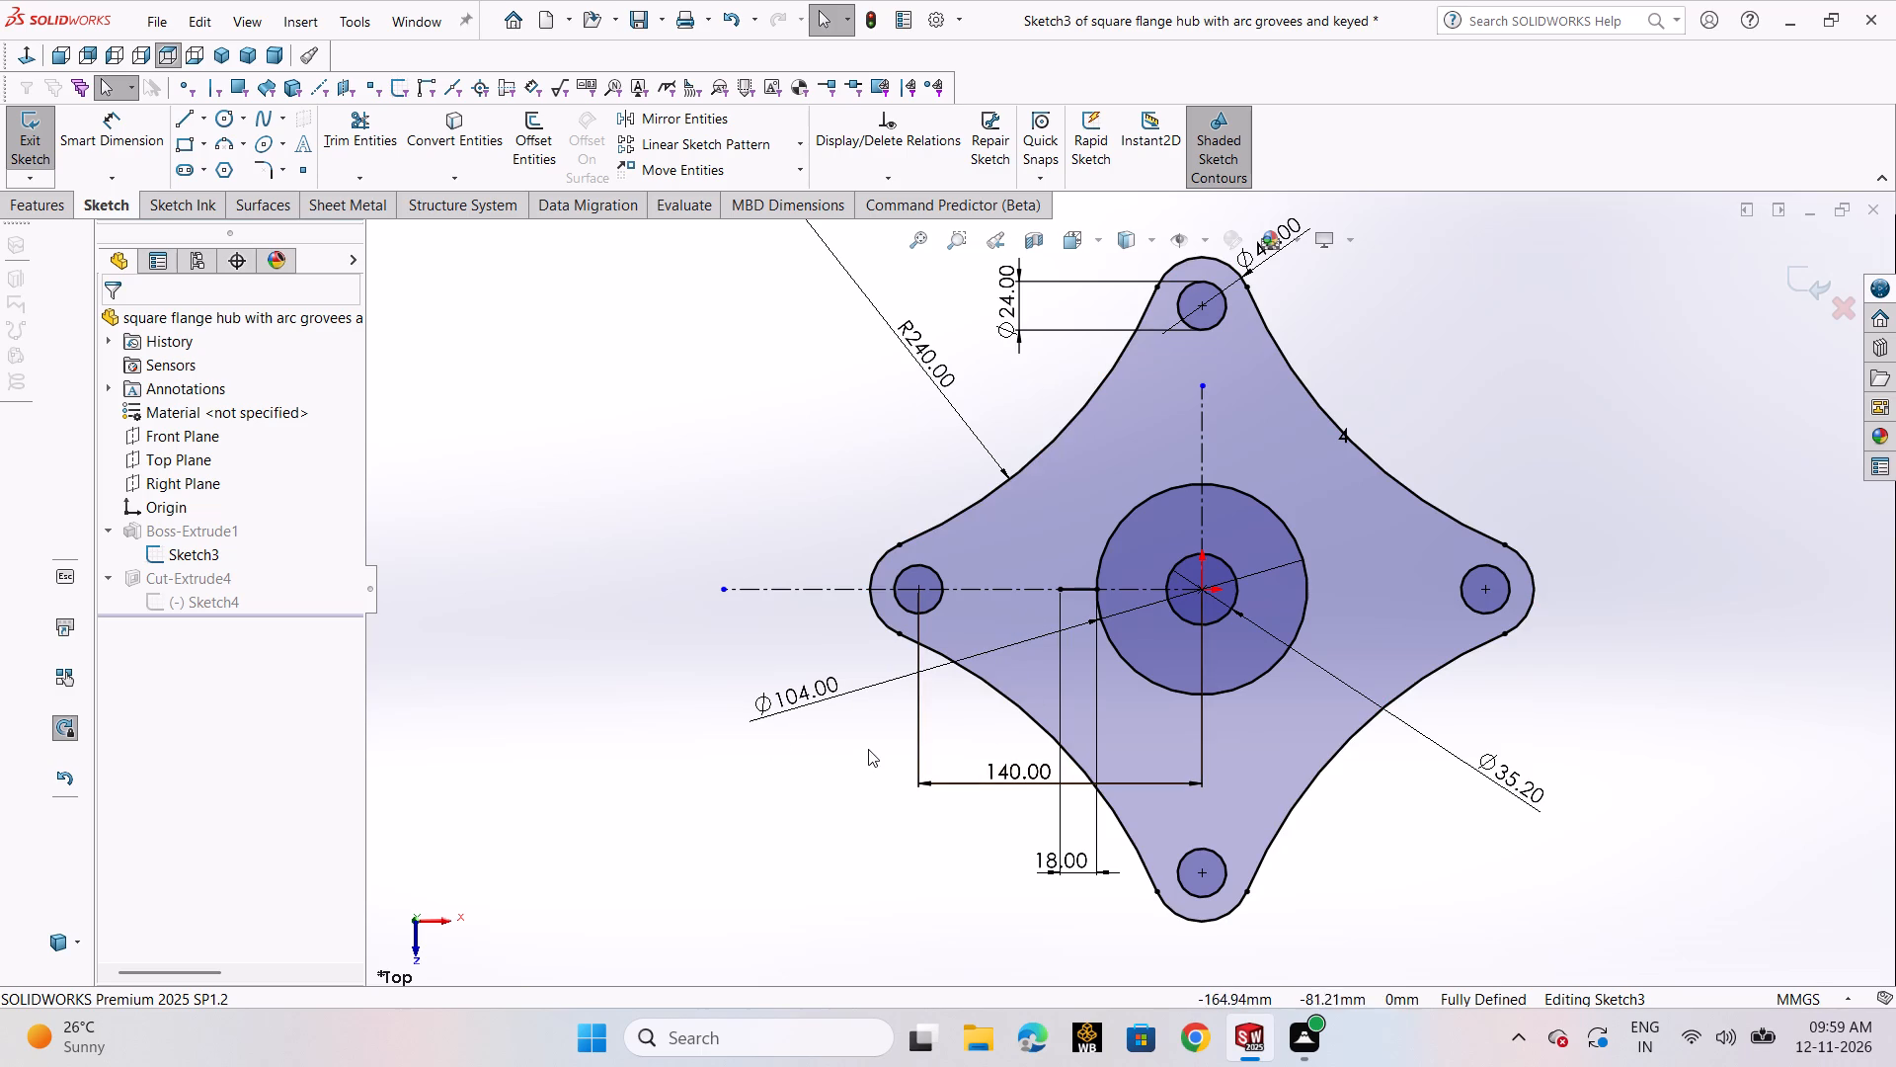
Select the concave arc on the plate outline between the left and bottom lobes.
{"action": "left_click", "coordinate": [1021, 706]}
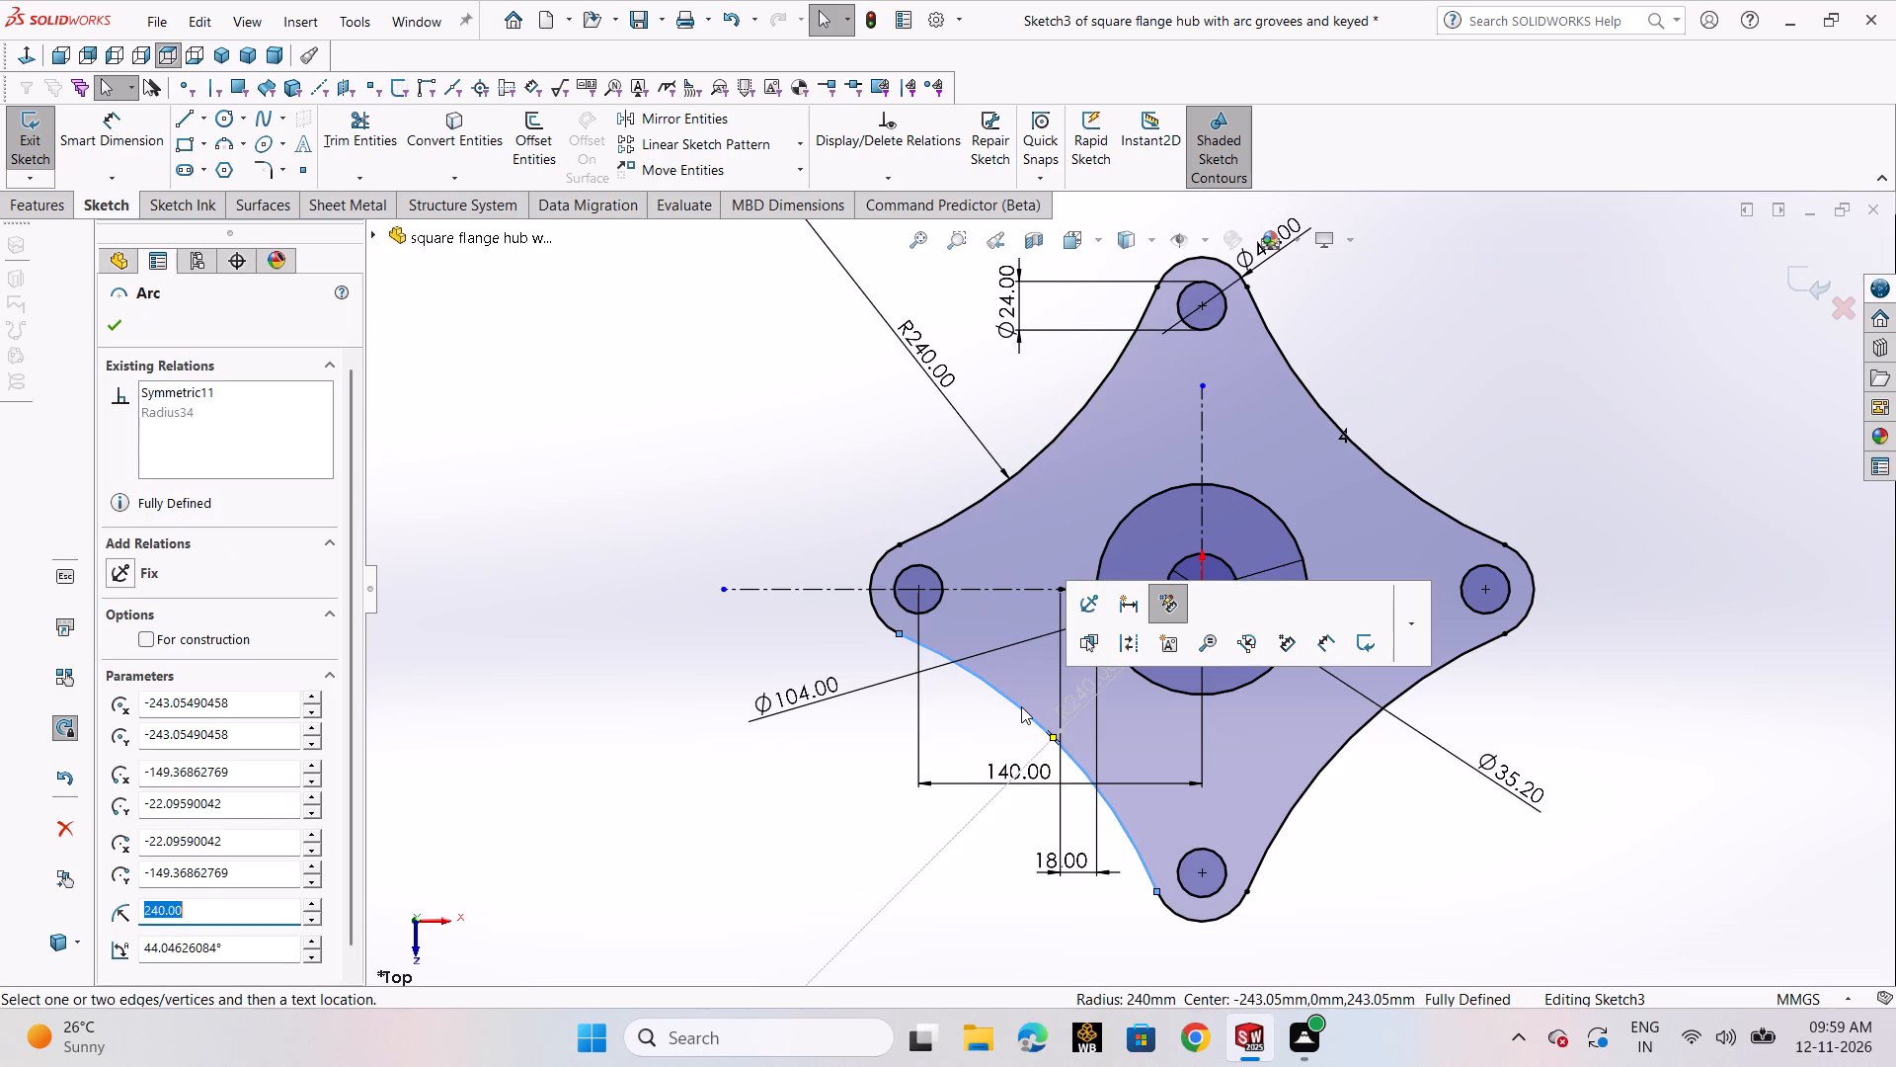
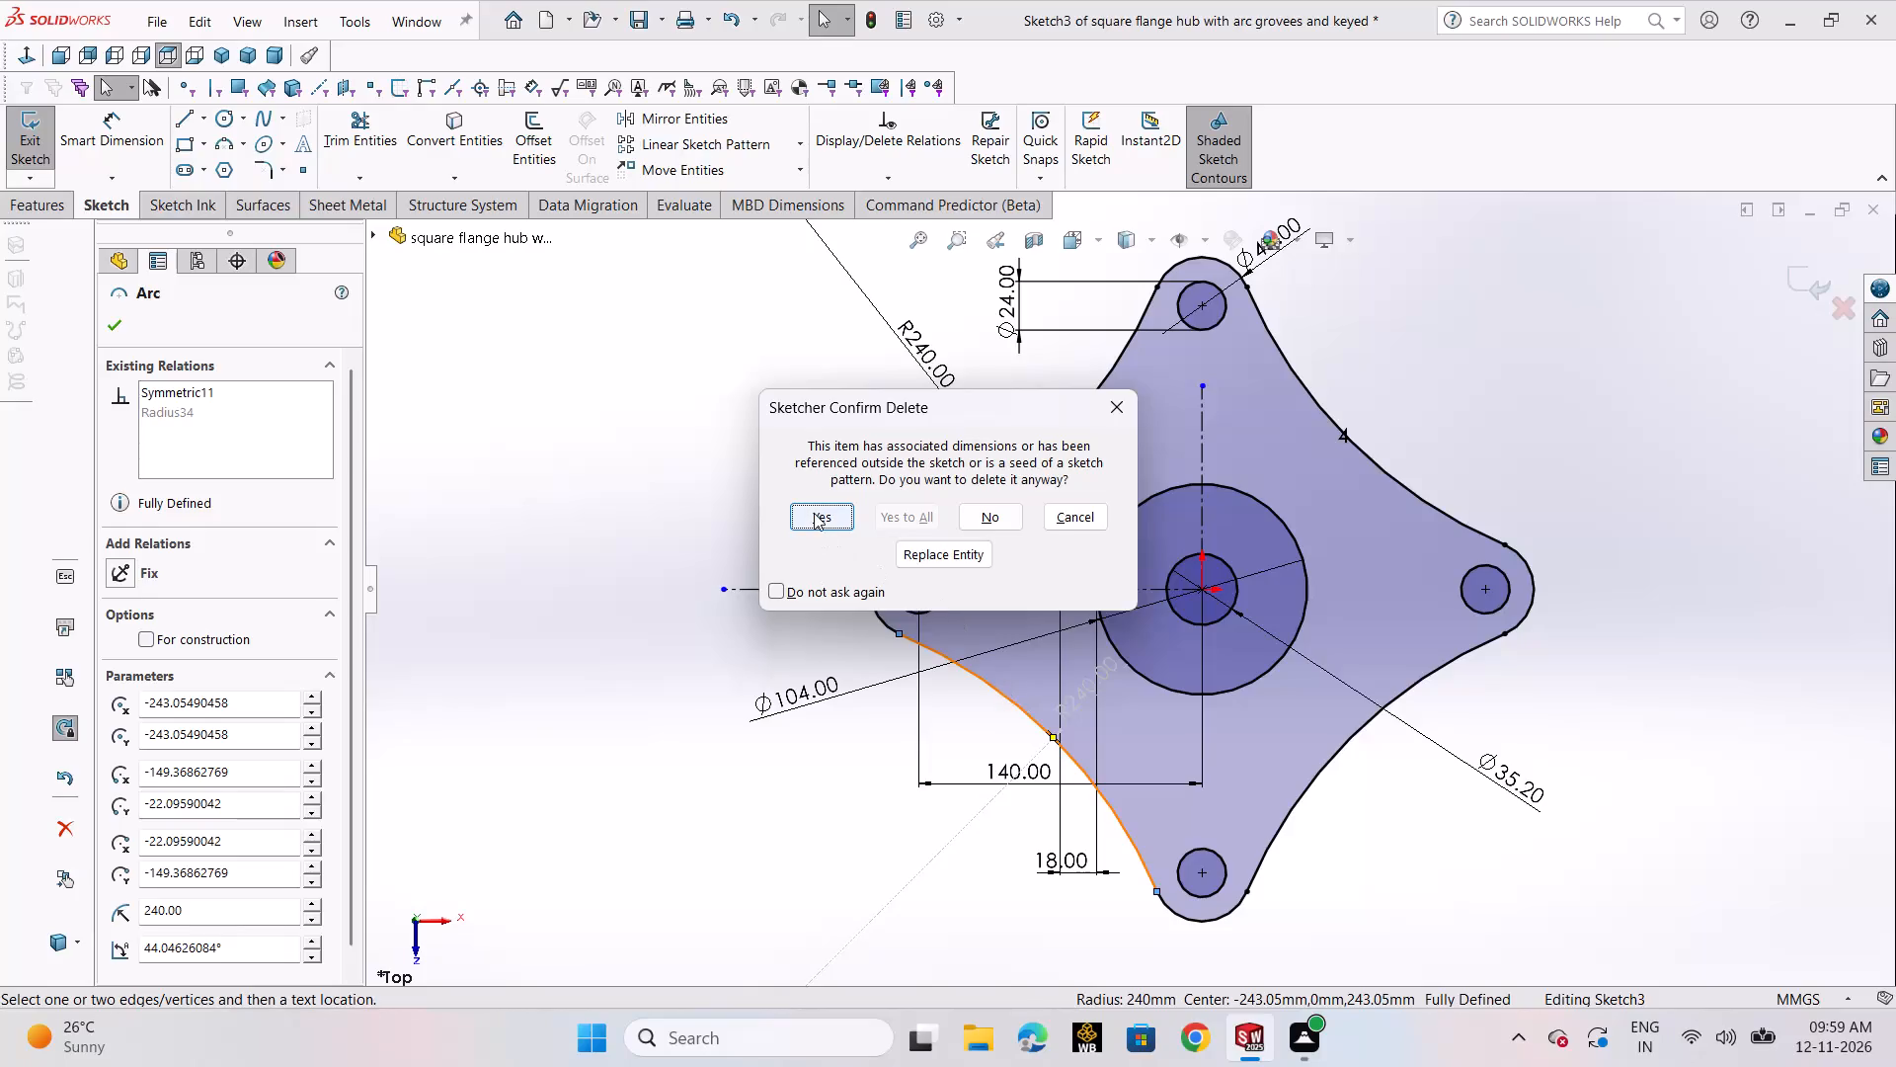
Delete the two concave outline arcs joining the left lobe to the bottom and top lobes.
{"action": "left_click", "coordinate": [814, 513]}
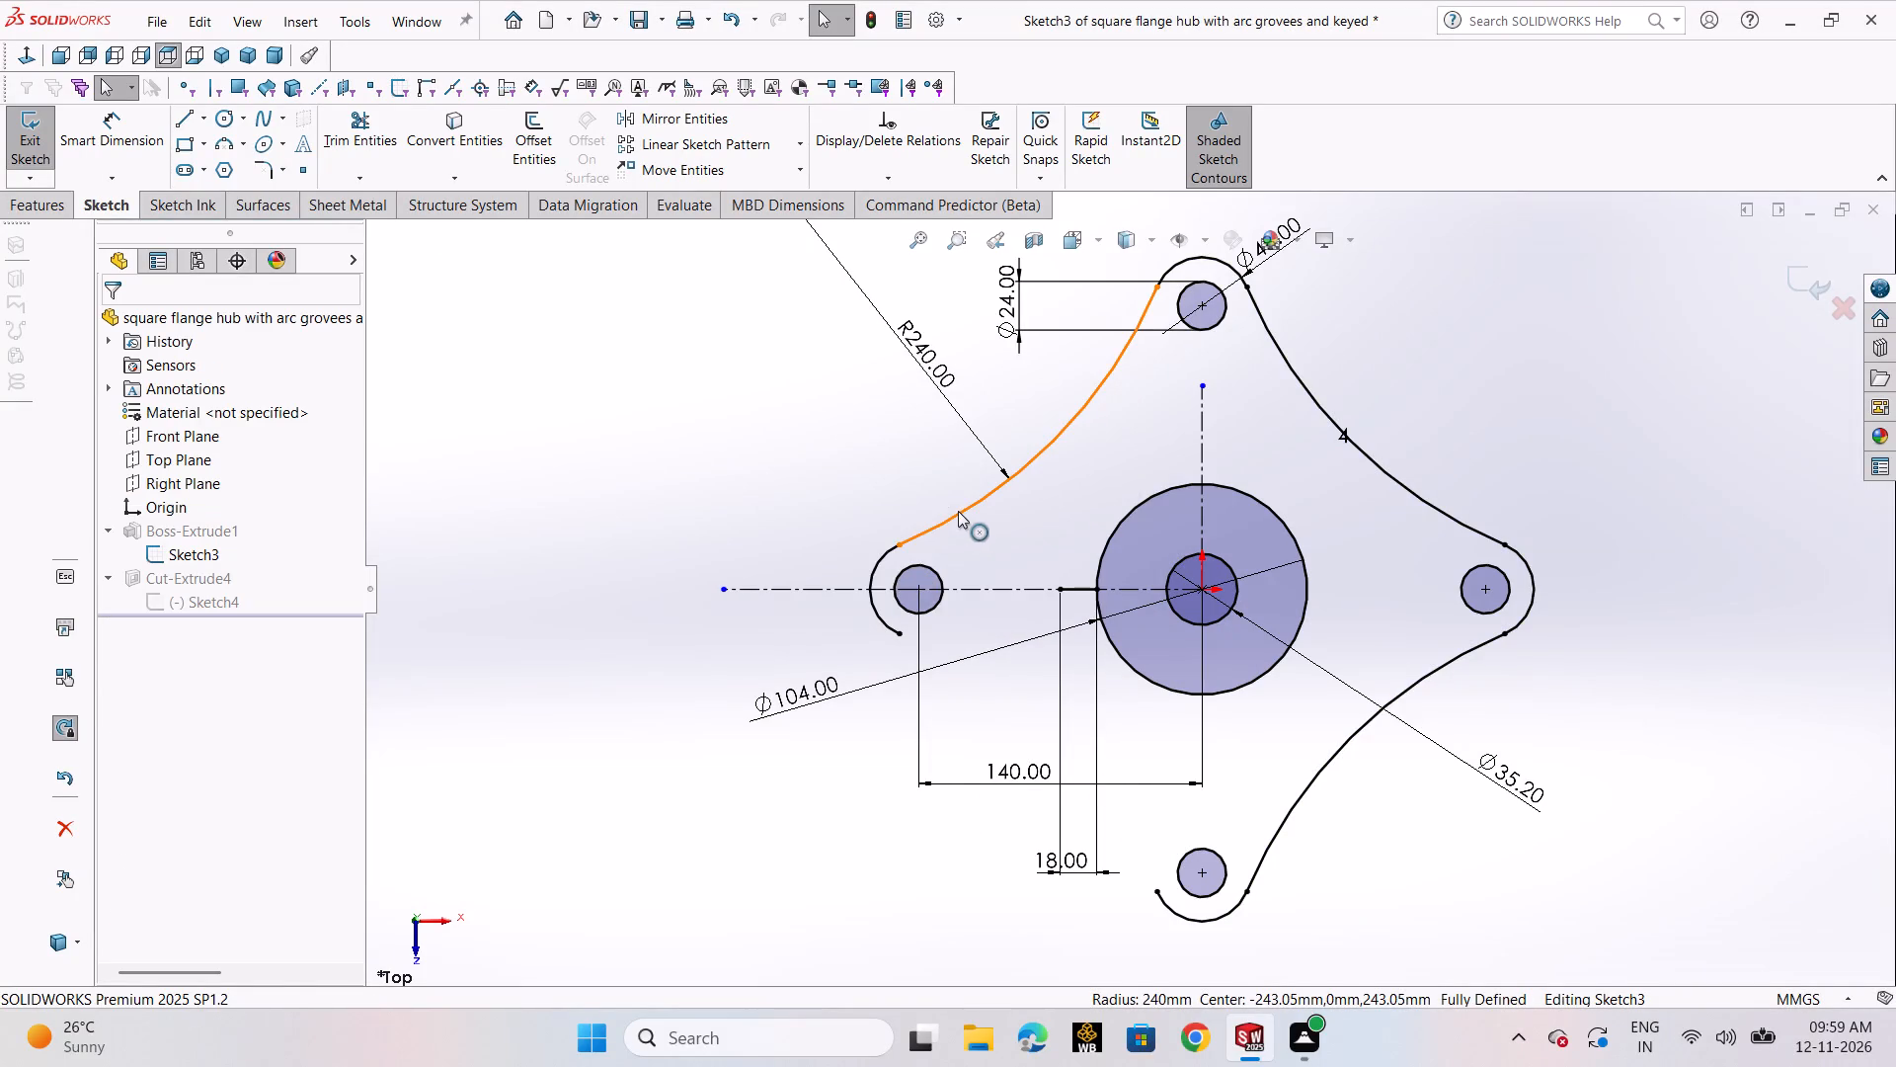
{"action": "left_click", "coordinate": [958, 511]}
{"action": "key", "text": "Delete"}
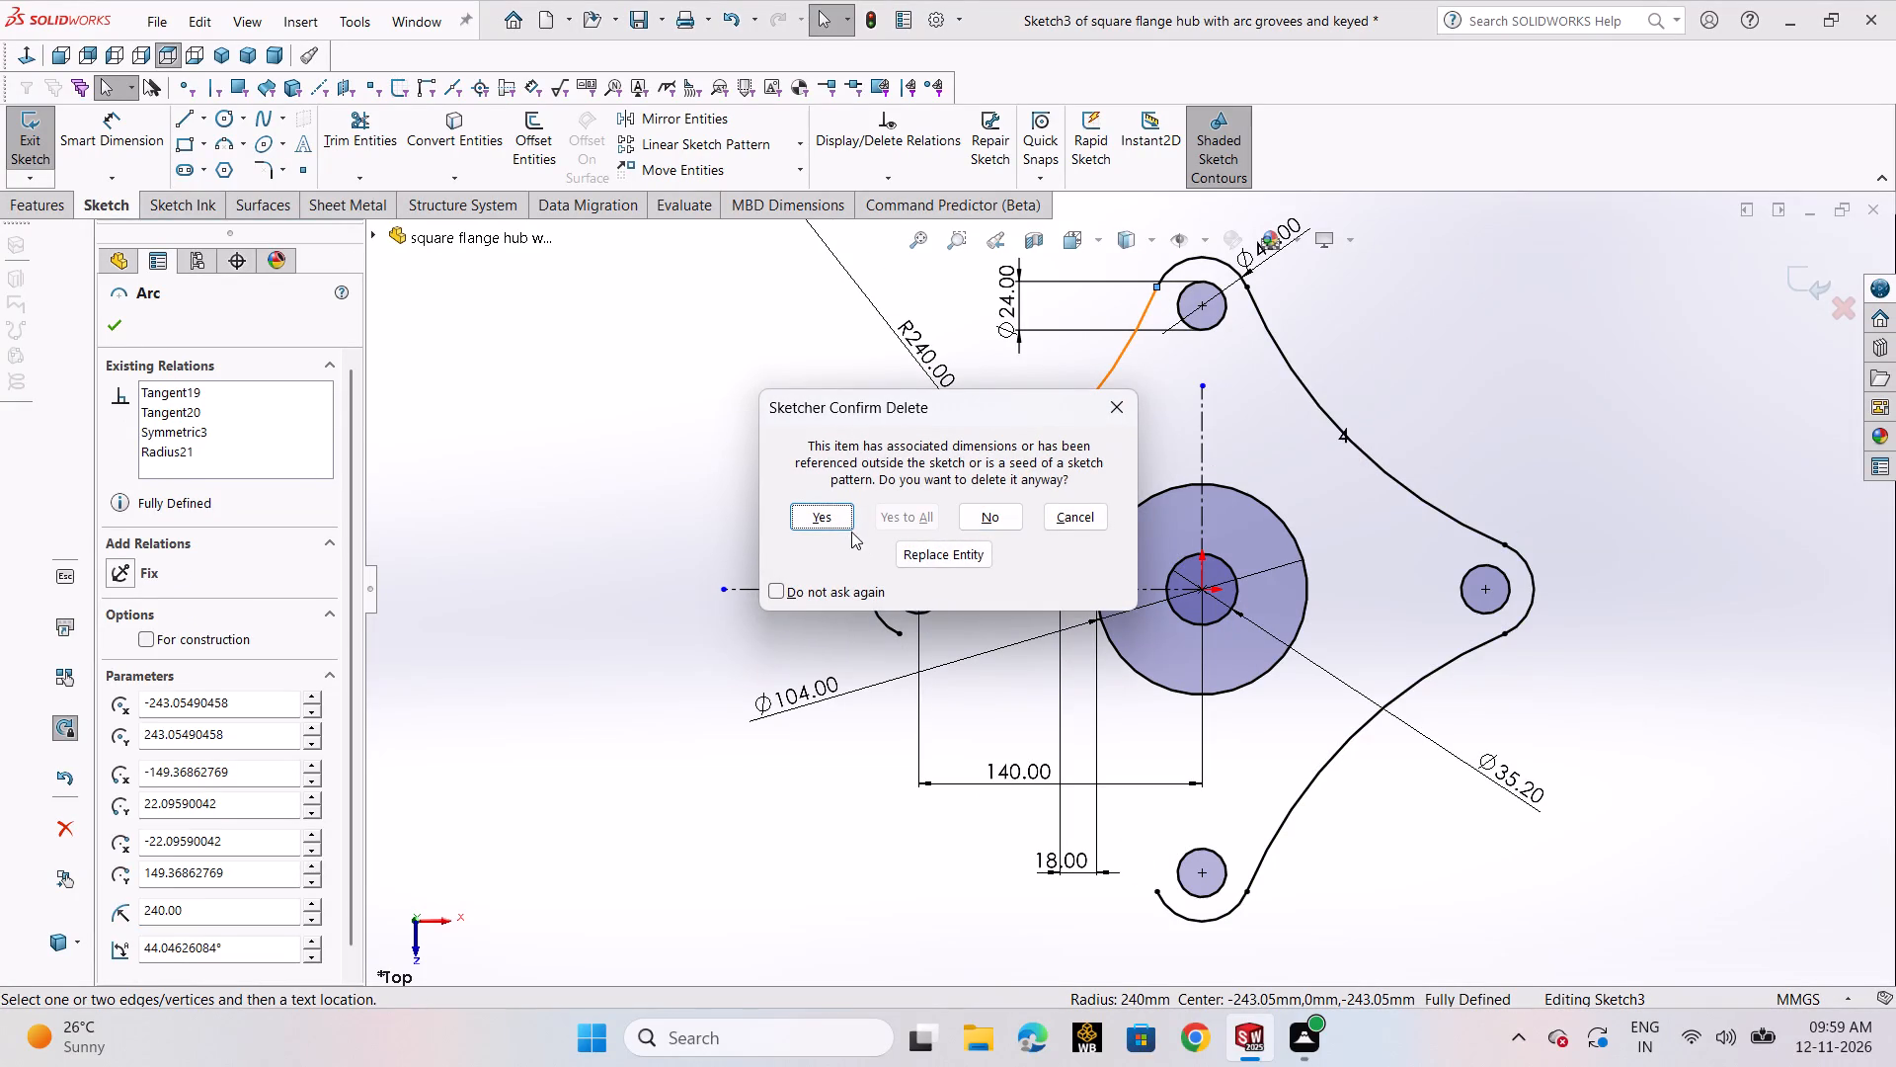
{"action": "left_click", "coordinate": [839, 516]}
Delete the right lobe's outline and hole, its two adjoining concave arcs, the small central circle's diameter dimension and the vertical centreline.
{"action": "scroll", "coordinate": [1646, 763], "scroll_direction": "up", "scroll_amount": 1}
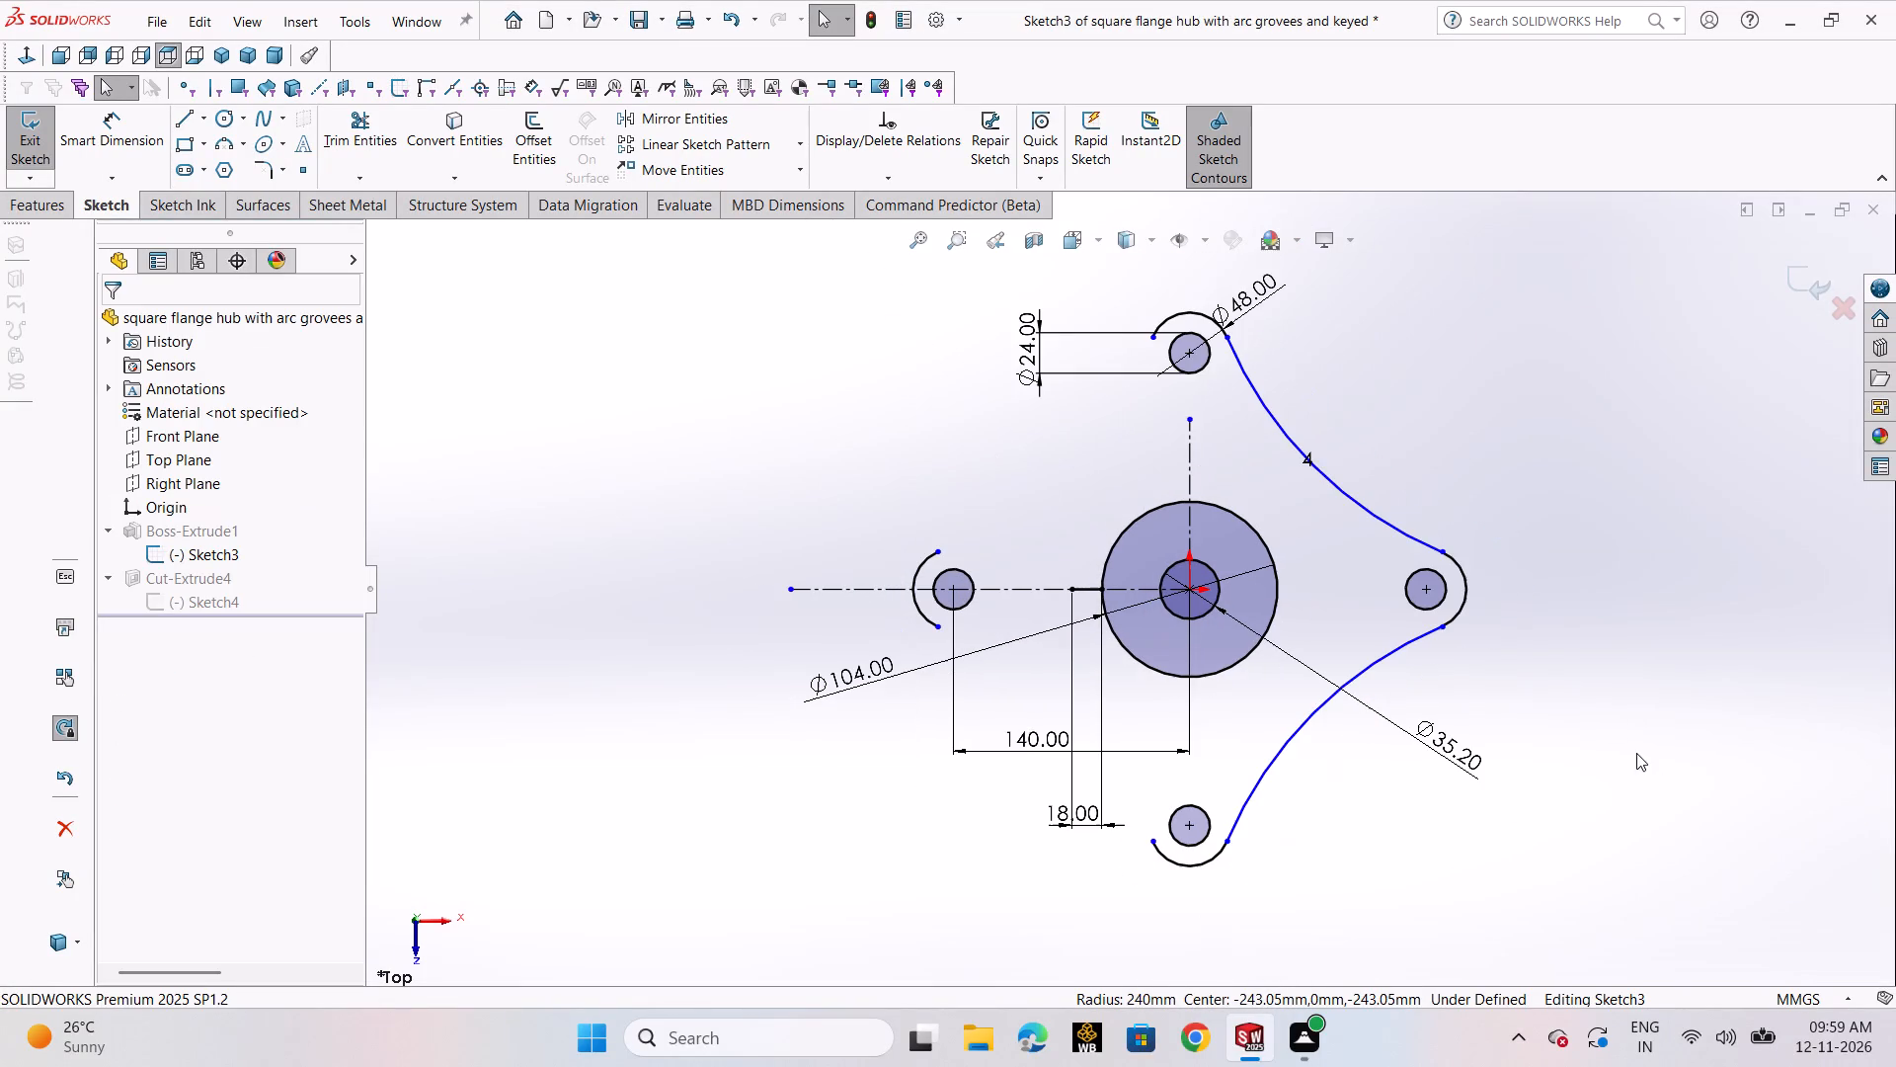
{"action": "left_click_drag", "start_coordinate": [1552, 756], "coordinate": [1349, 424]}
{"action": "key", "text": "Delete"}
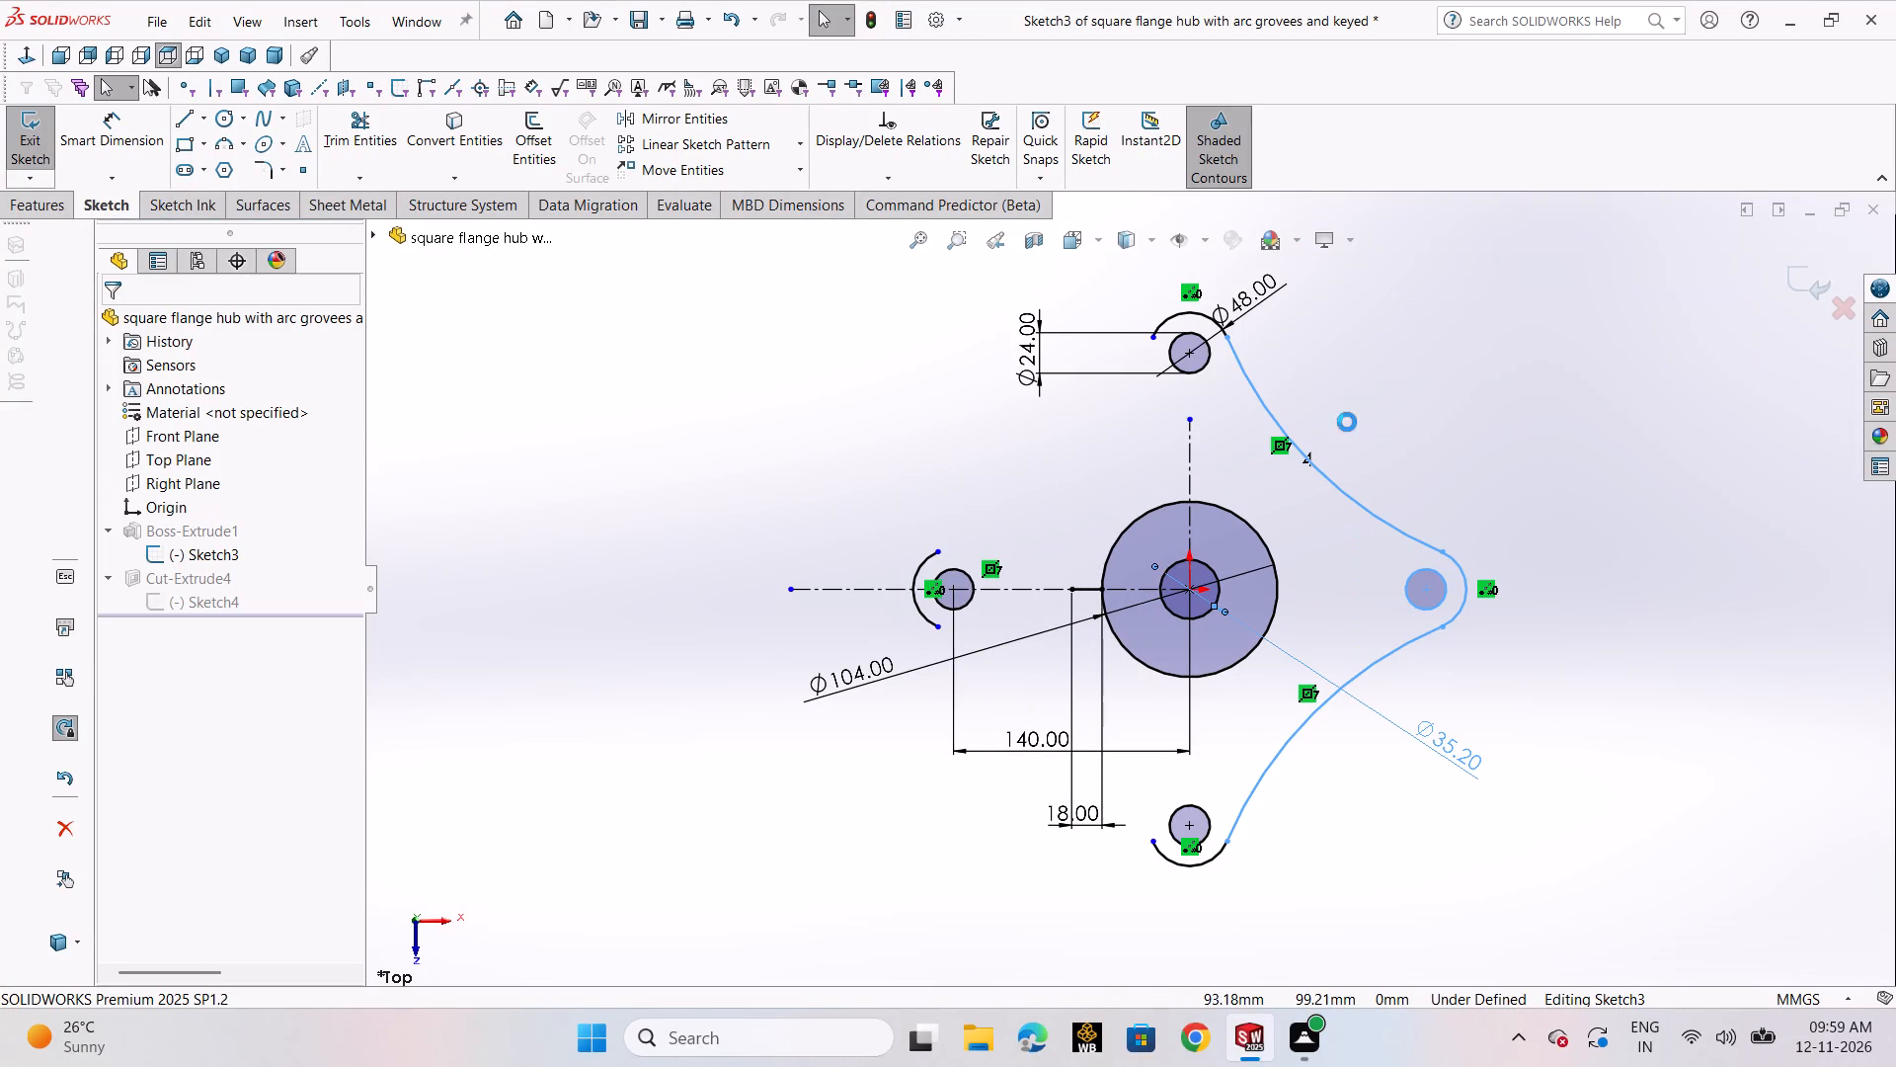
{"action": "left_click_drag", "start_coordinate": [1347, 422], "coordinate": [704, 463]}
{"action": "key", "text": "Delete"}
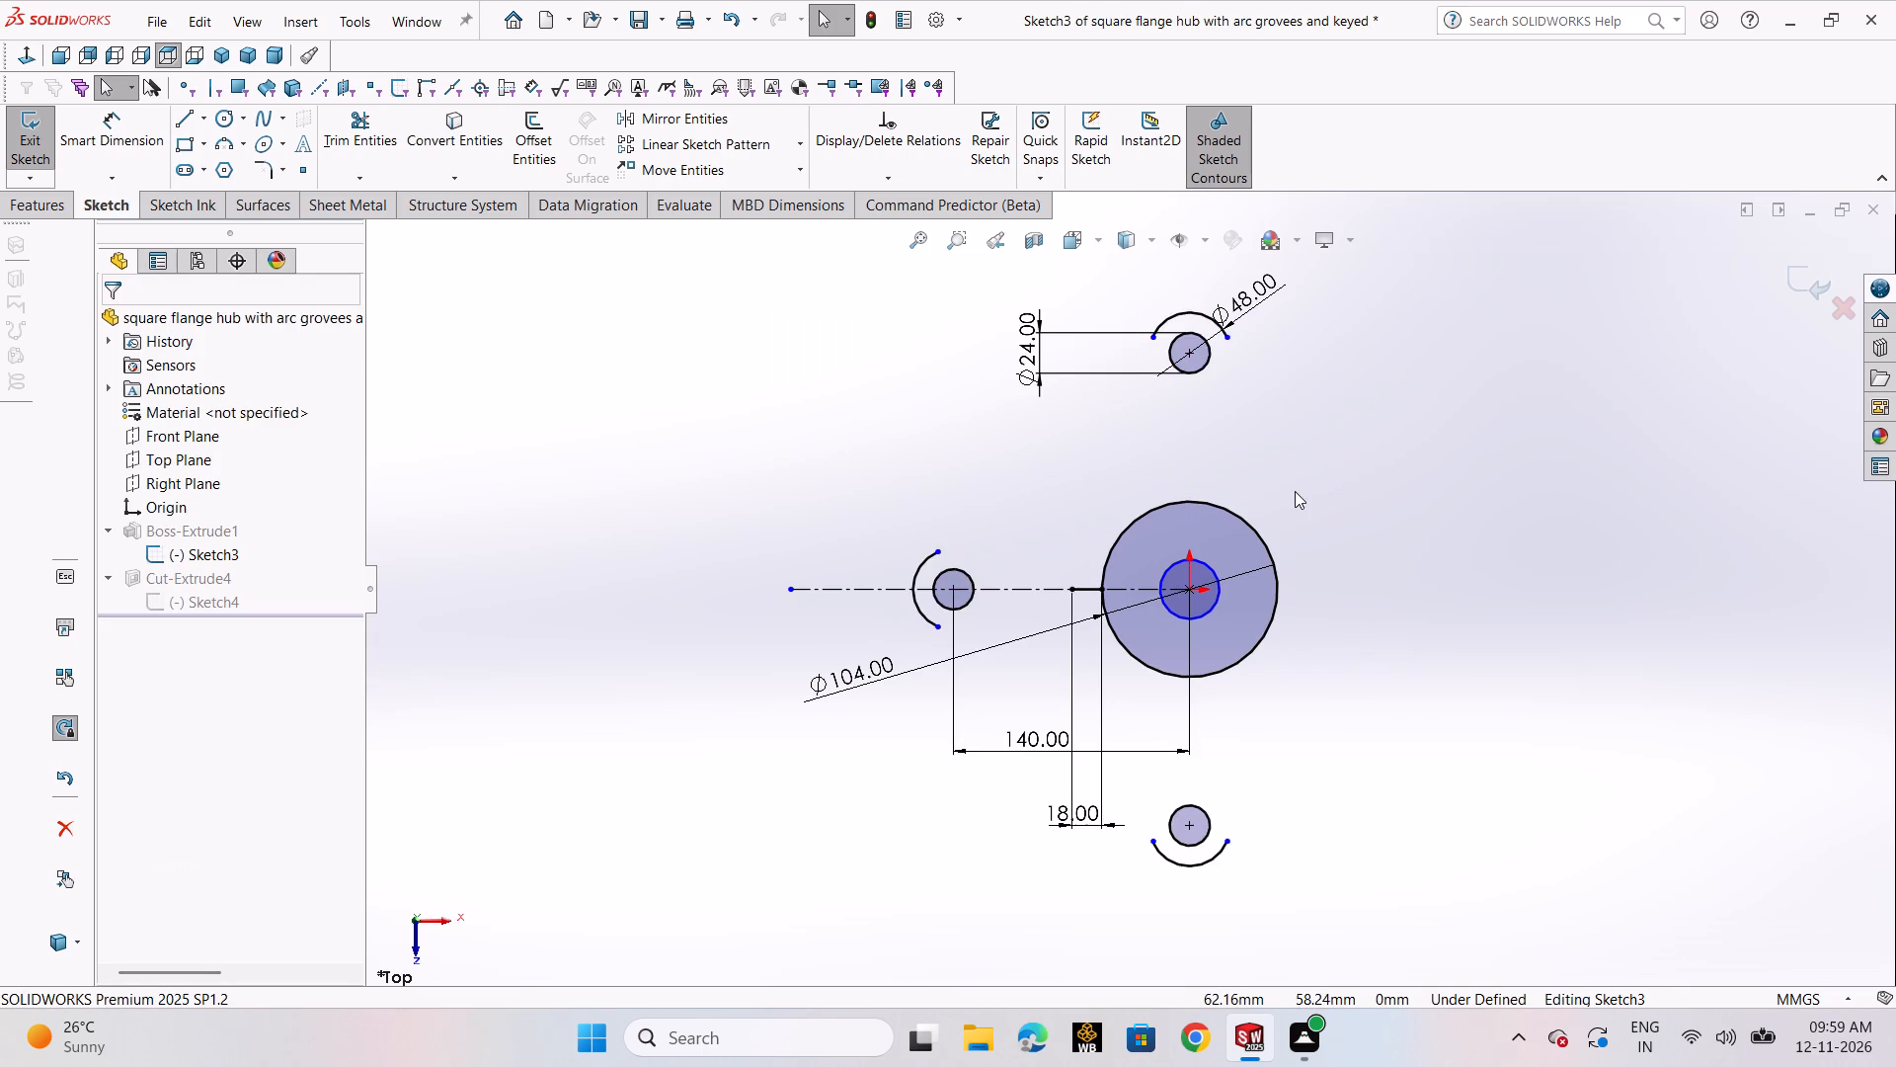
Delete the top lobe's outer arc and hole together with their associated dimensions.
{"action": "scroll", "coordinate": [1295, 491], "scroll_direction": "up", "scroll_amount": 1}
{"action": "left_click_drag", "start_coordinate": [1121, 530], "coordinate": [1248, 305]}
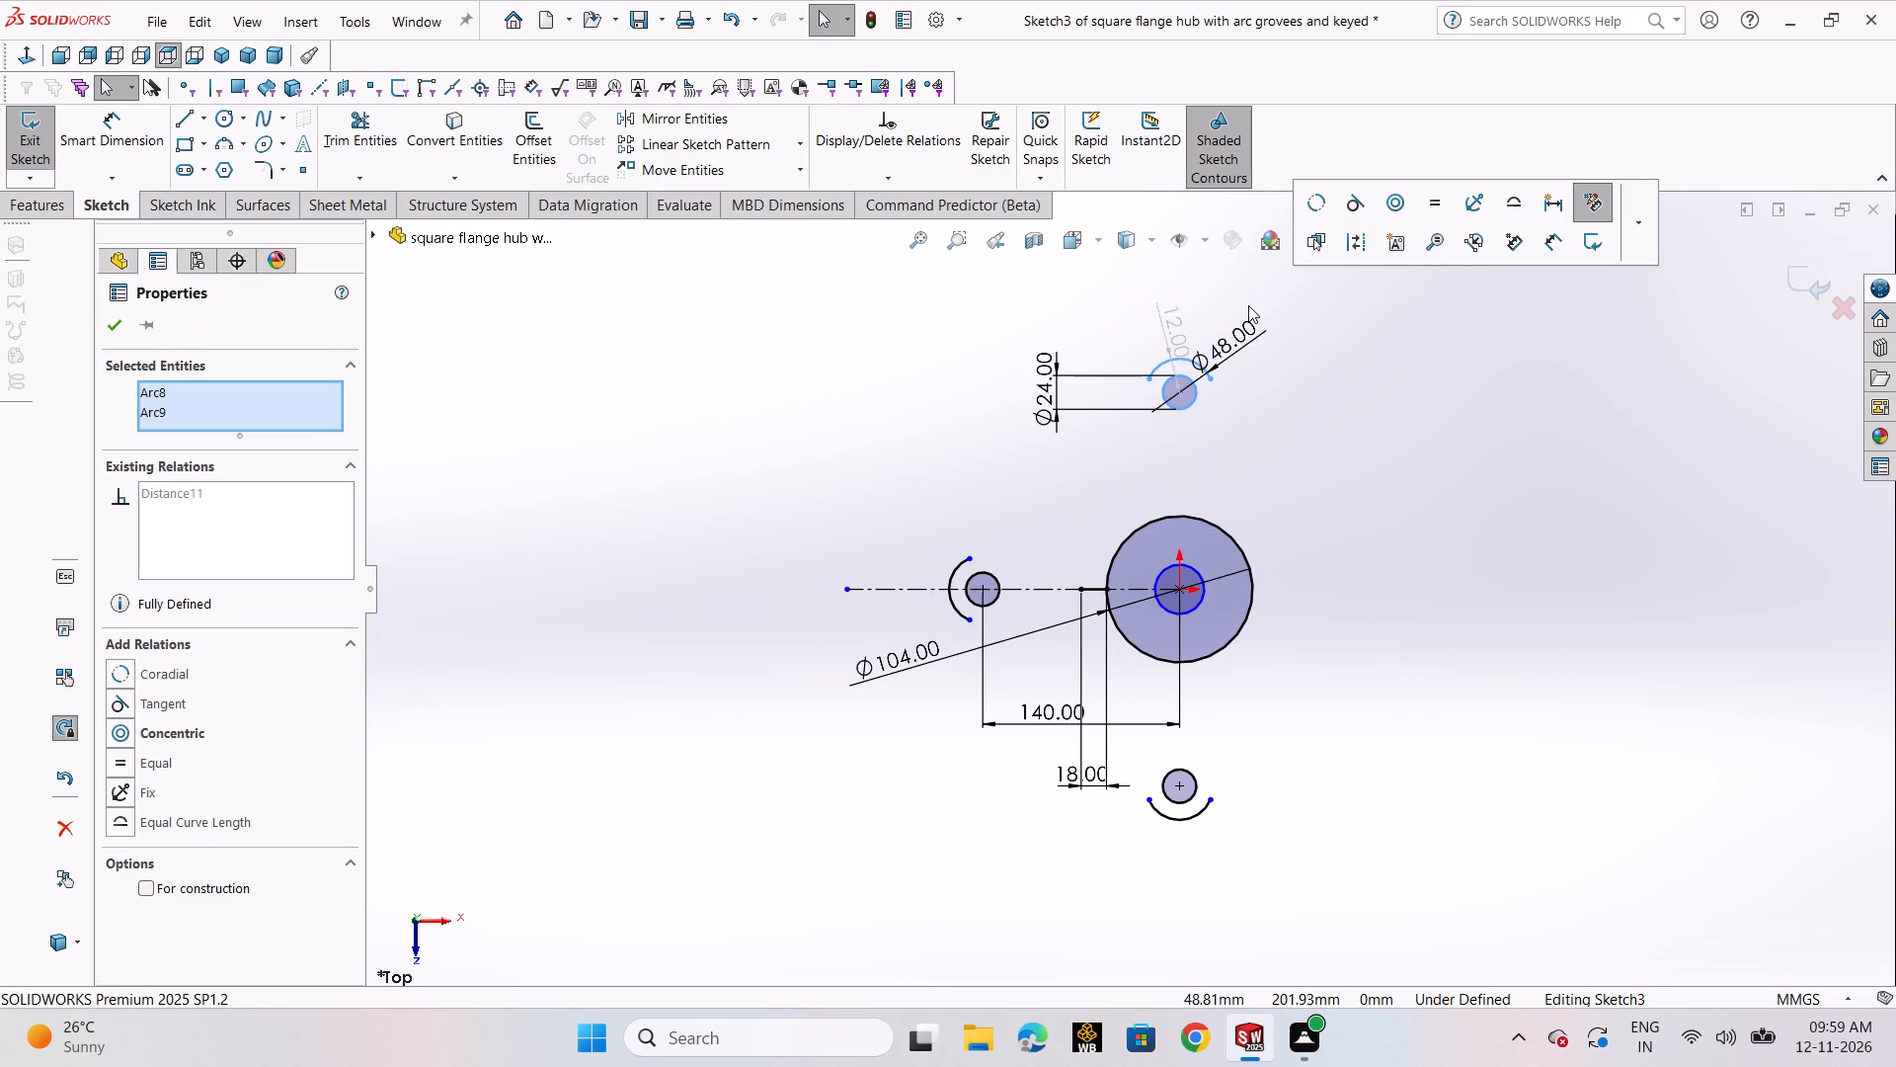
{"action": "key", "text": "Delete"}
{"action": "left_click", "coordinate": [919, 509]}
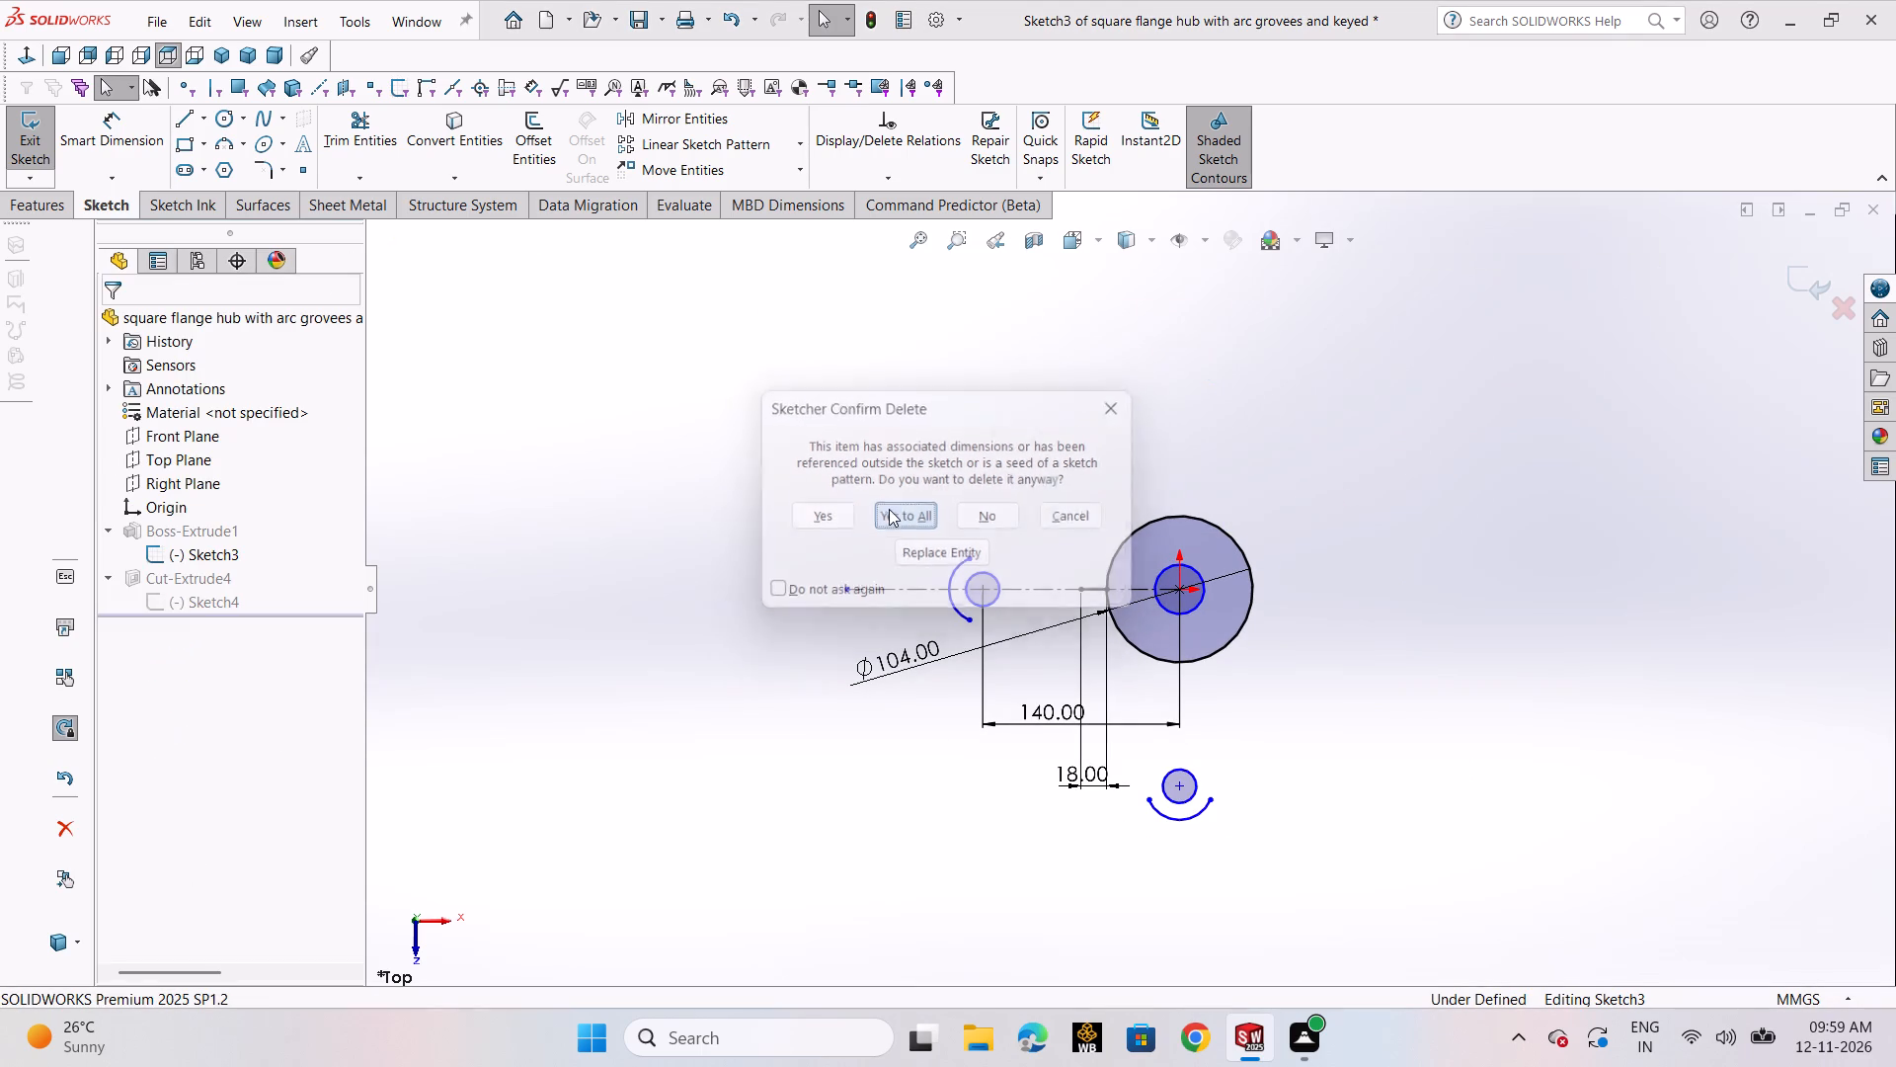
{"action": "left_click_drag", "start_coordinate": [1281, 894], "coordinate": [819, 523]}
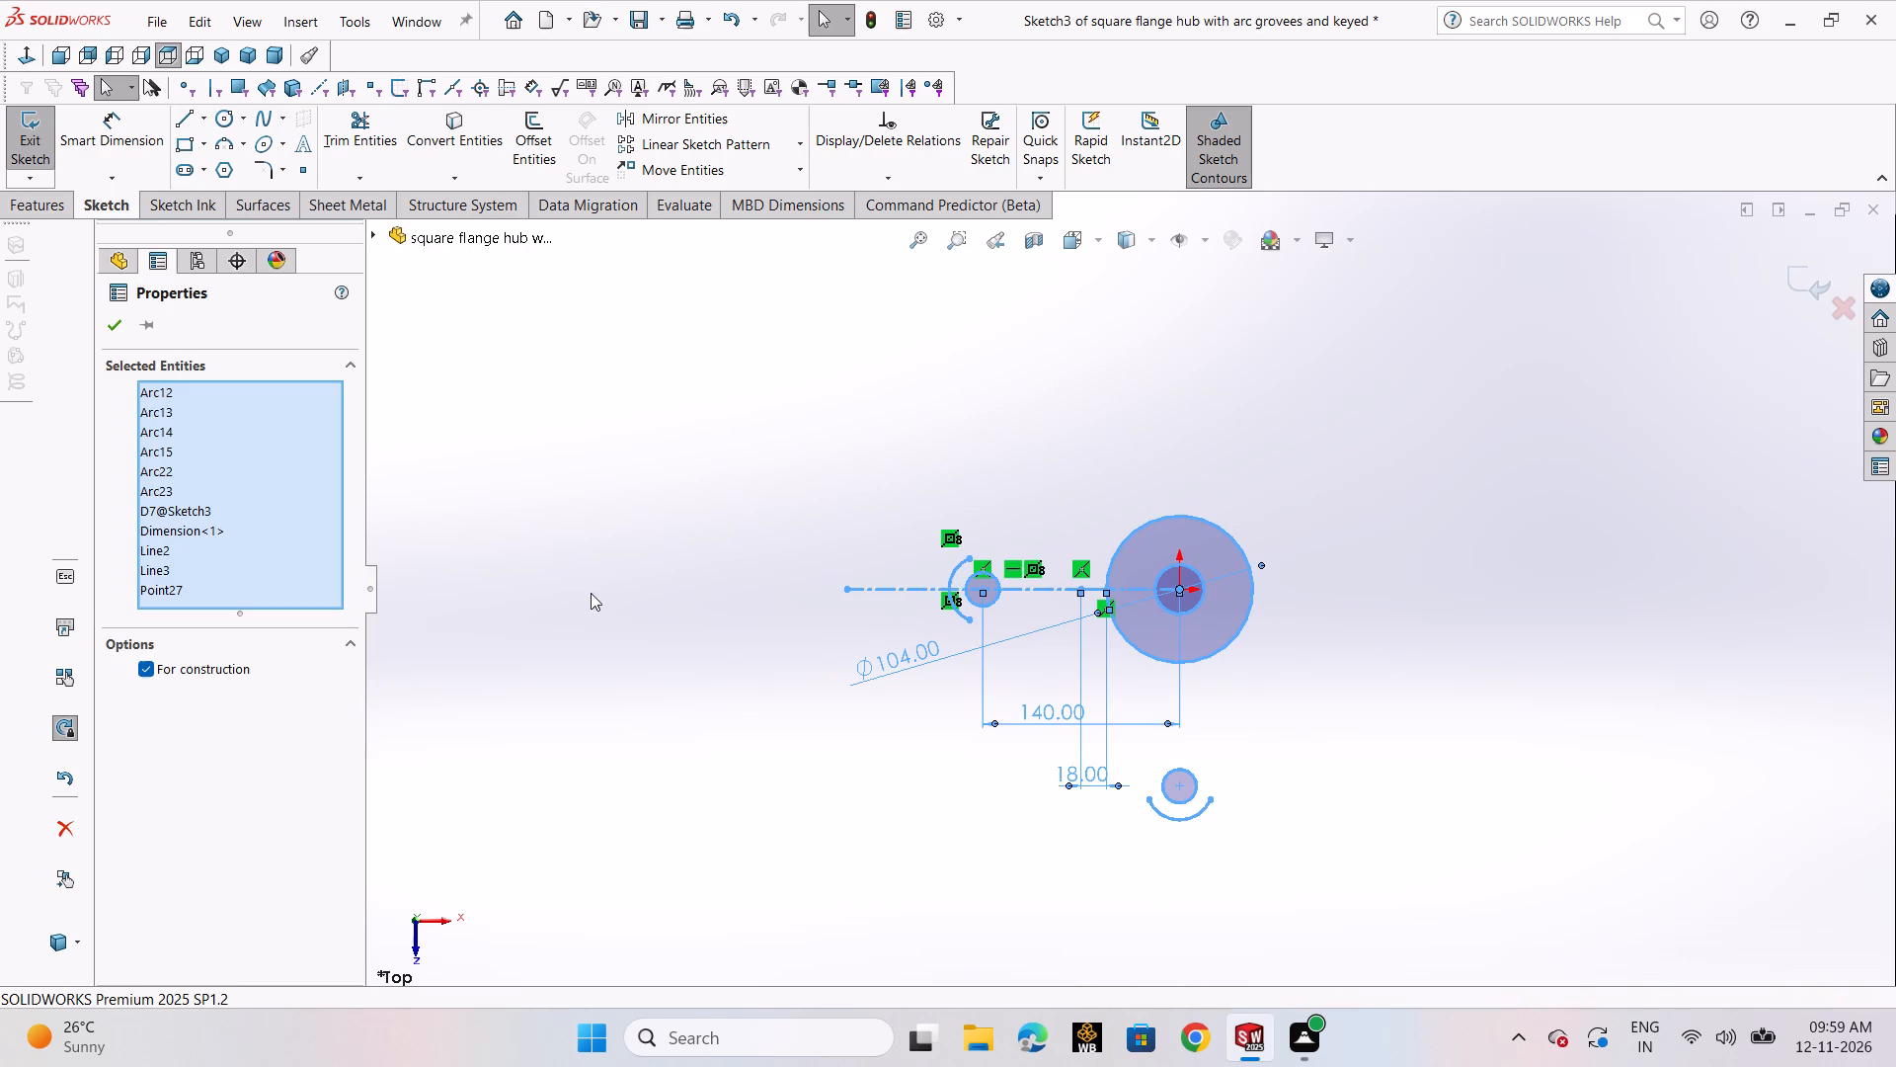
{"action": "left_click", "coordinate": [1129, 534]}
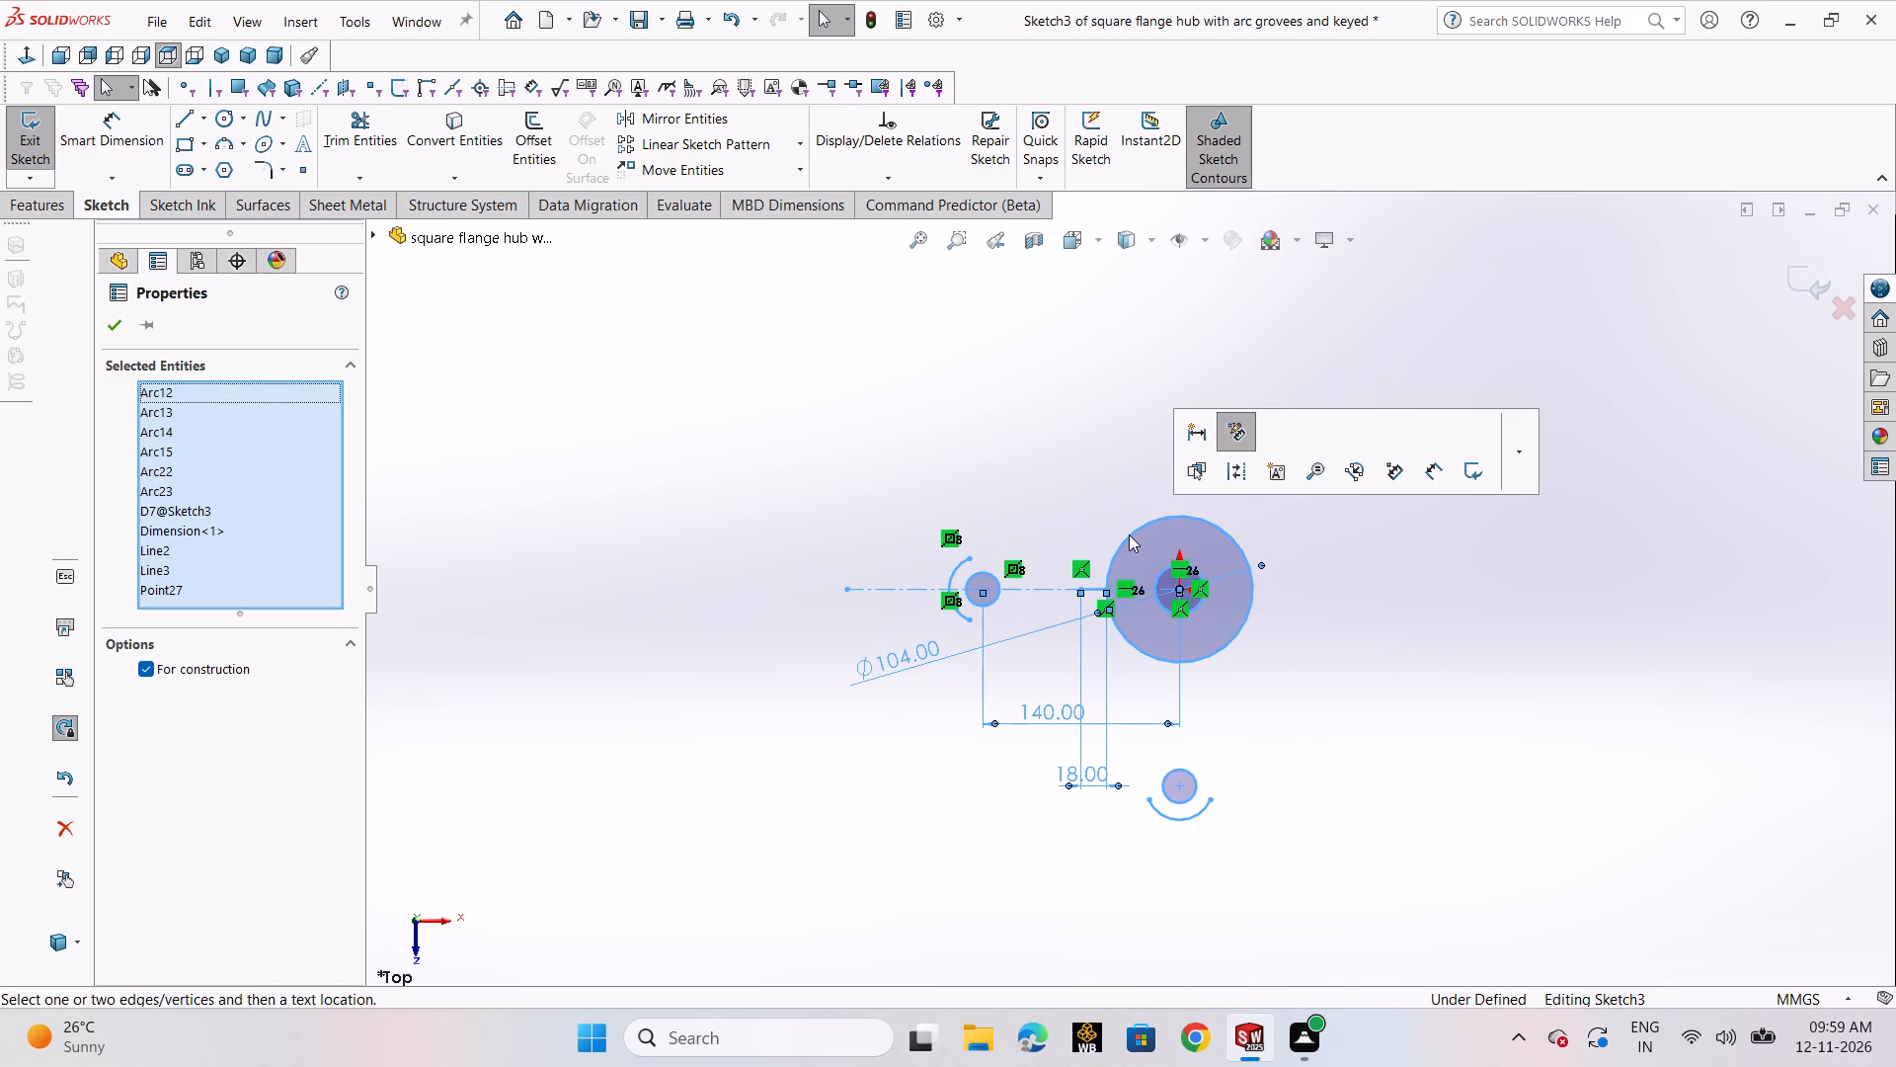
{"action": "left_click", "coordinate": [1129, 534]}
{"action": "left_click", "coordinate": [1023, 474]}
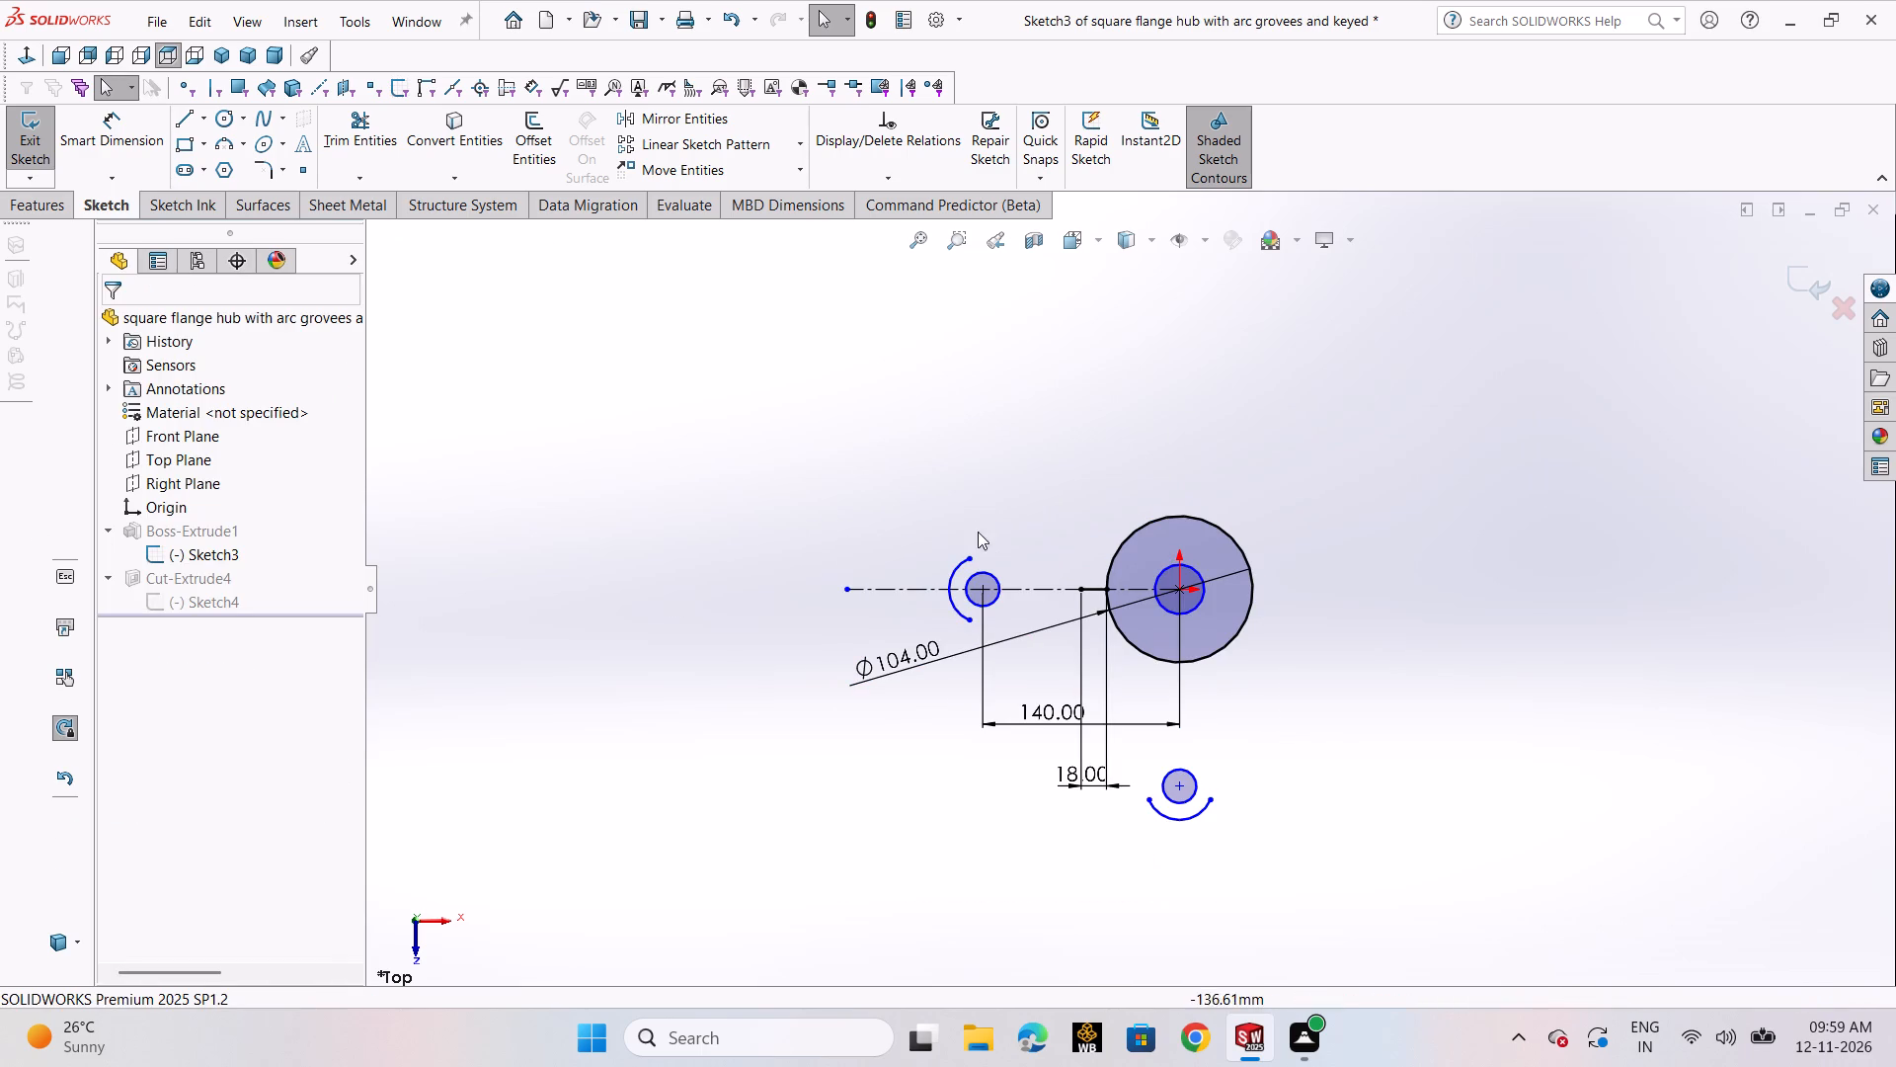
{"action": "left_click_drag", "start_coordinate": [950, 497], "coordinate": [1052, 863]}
Delete the bottom and left lobes' arcs and holes, the horizontal centreline and all remaining dimensions, keeping the central circles and short line.
{"action": "left_click_drag", "start_coordinate": [1276, 890], "coordinate": [922, 719]}
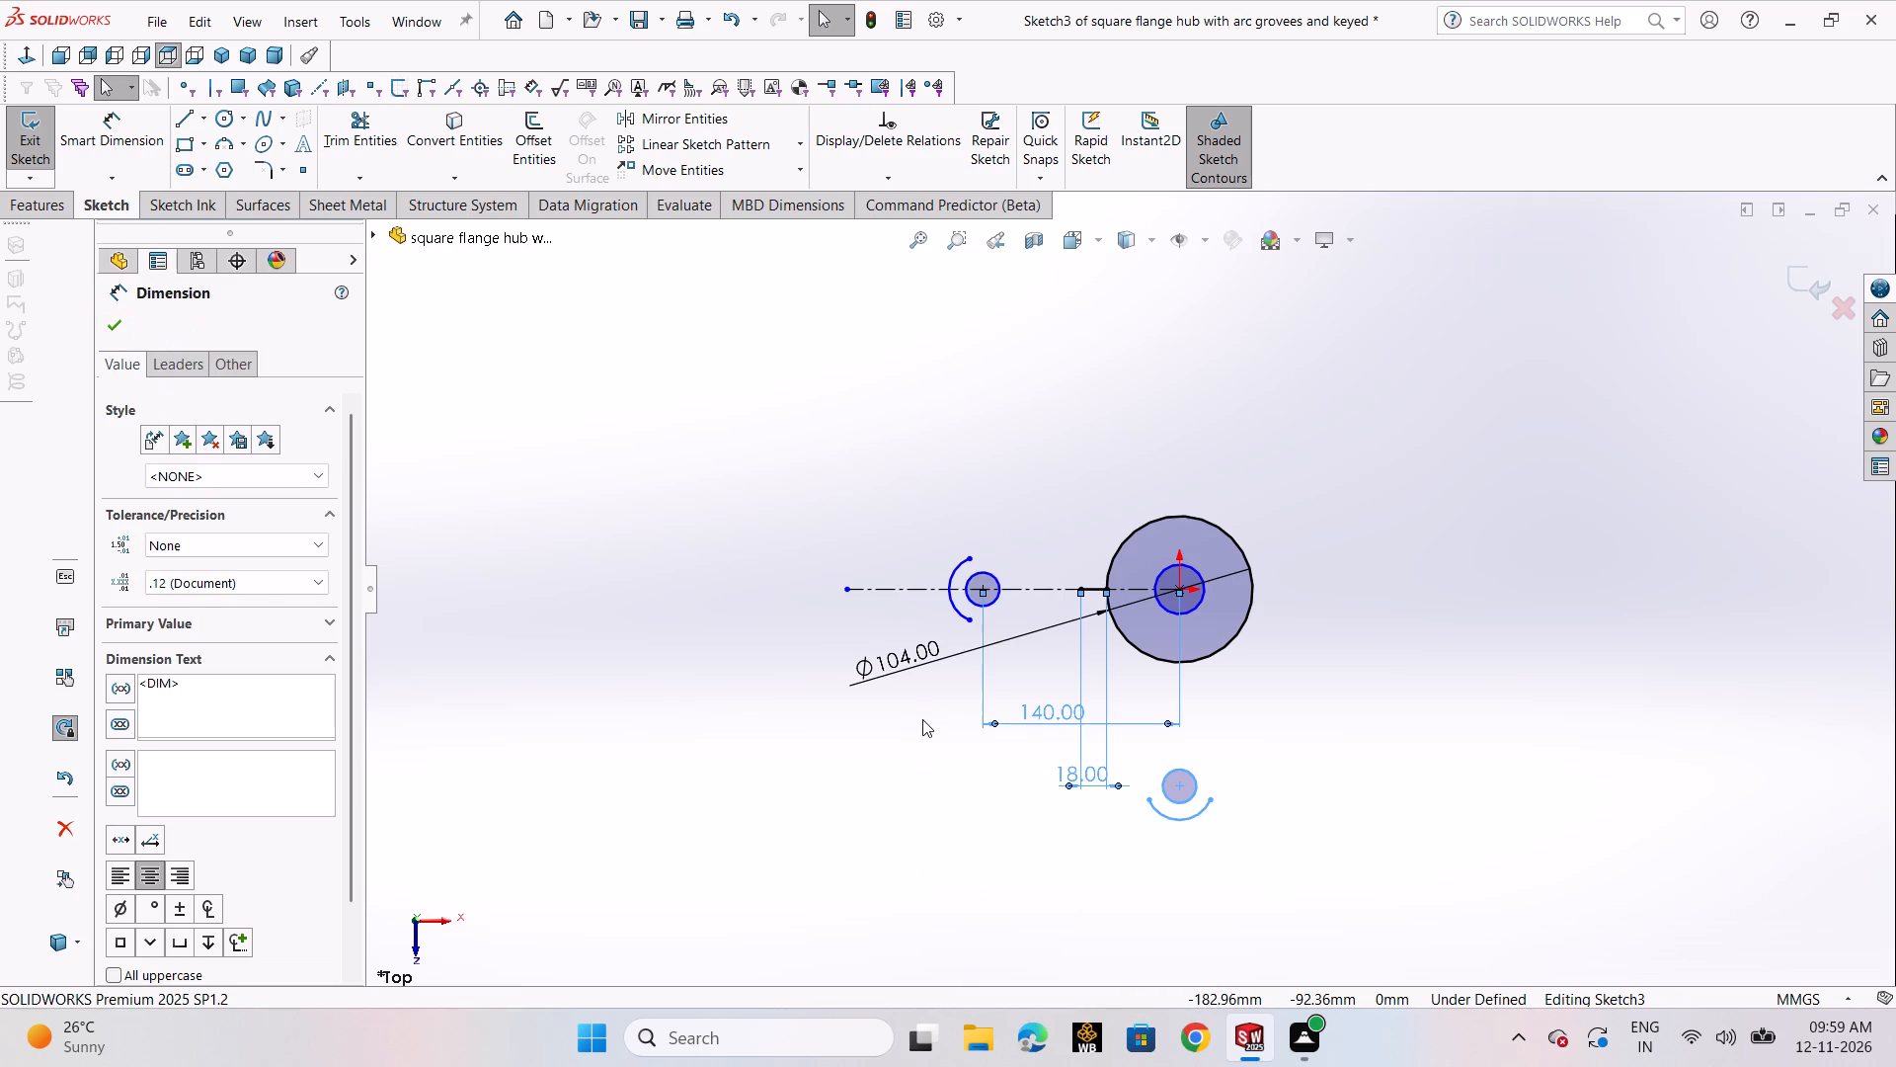
{"action": "key", "text": "Delete"}
{"action": "left_click_drag", "start_coordinate": [1000, 711], "coordinate": [583, 340]}
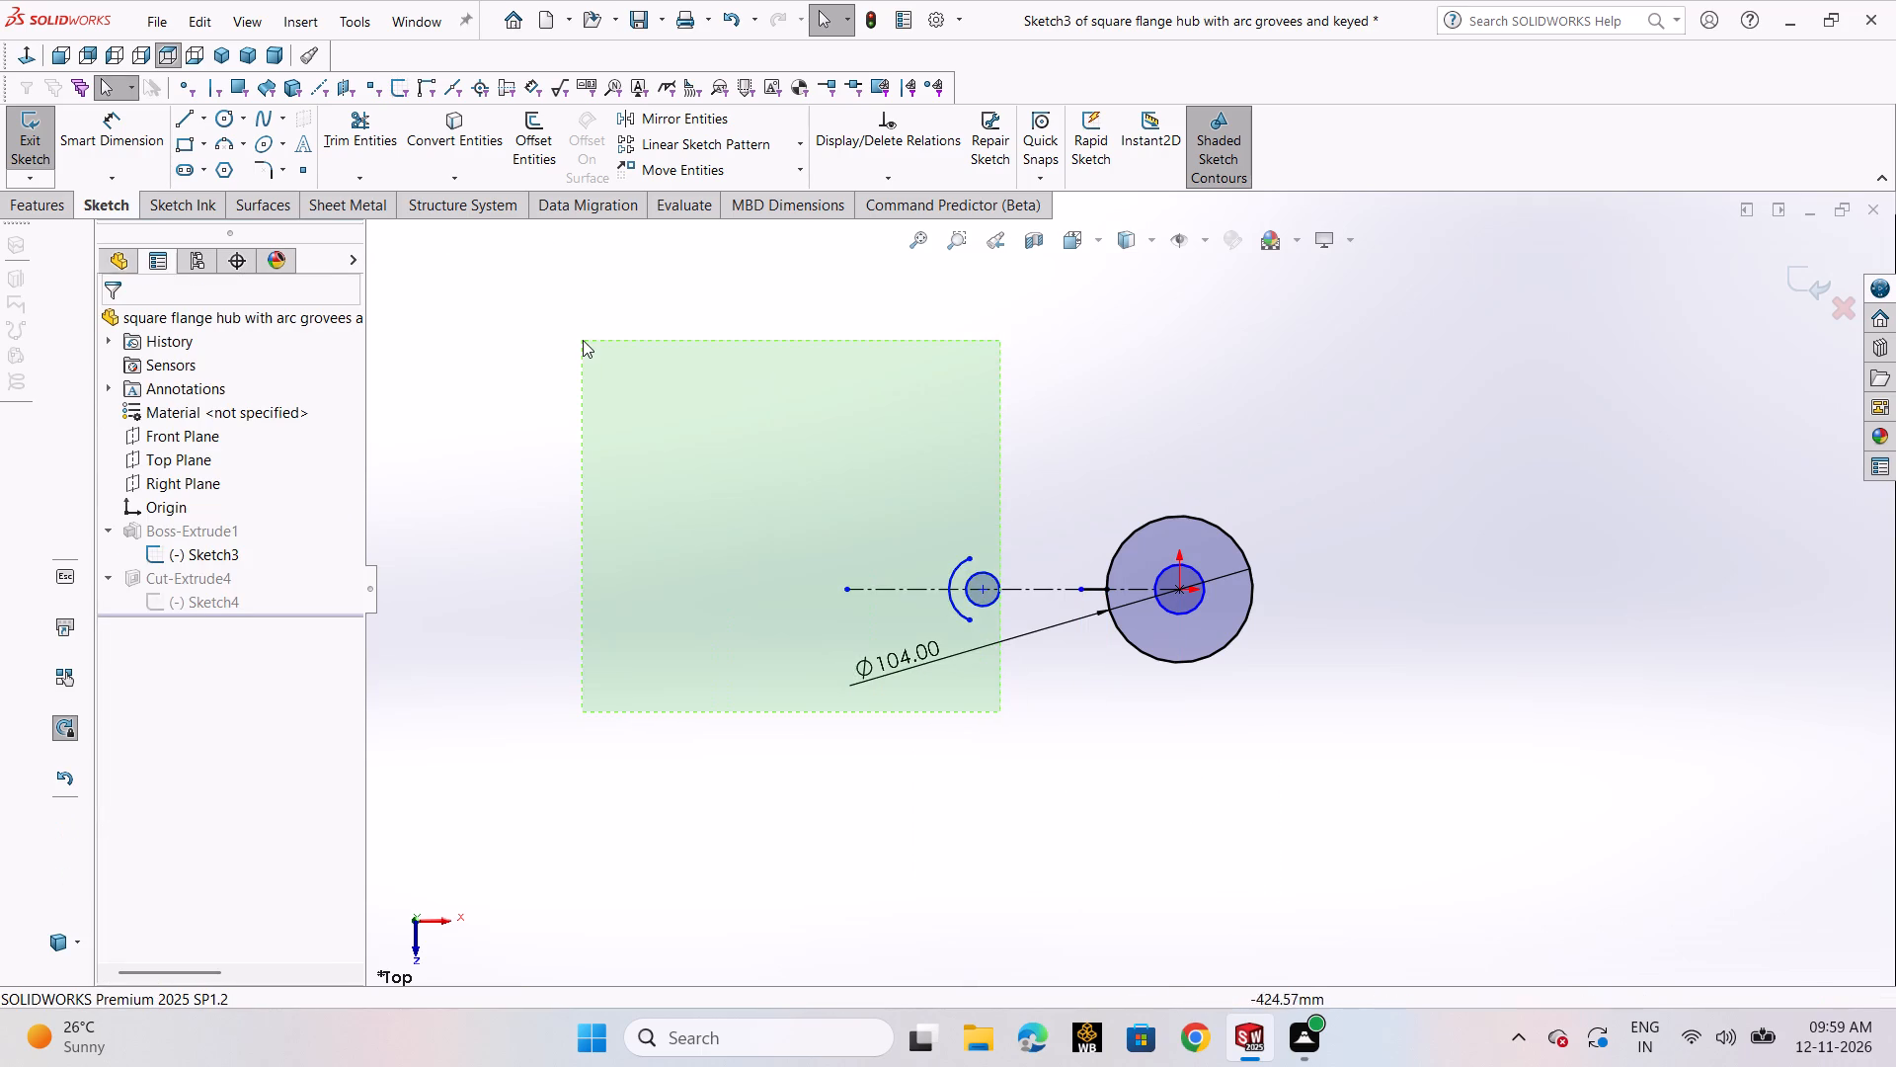
{"action": "key", "text": "Delete"}
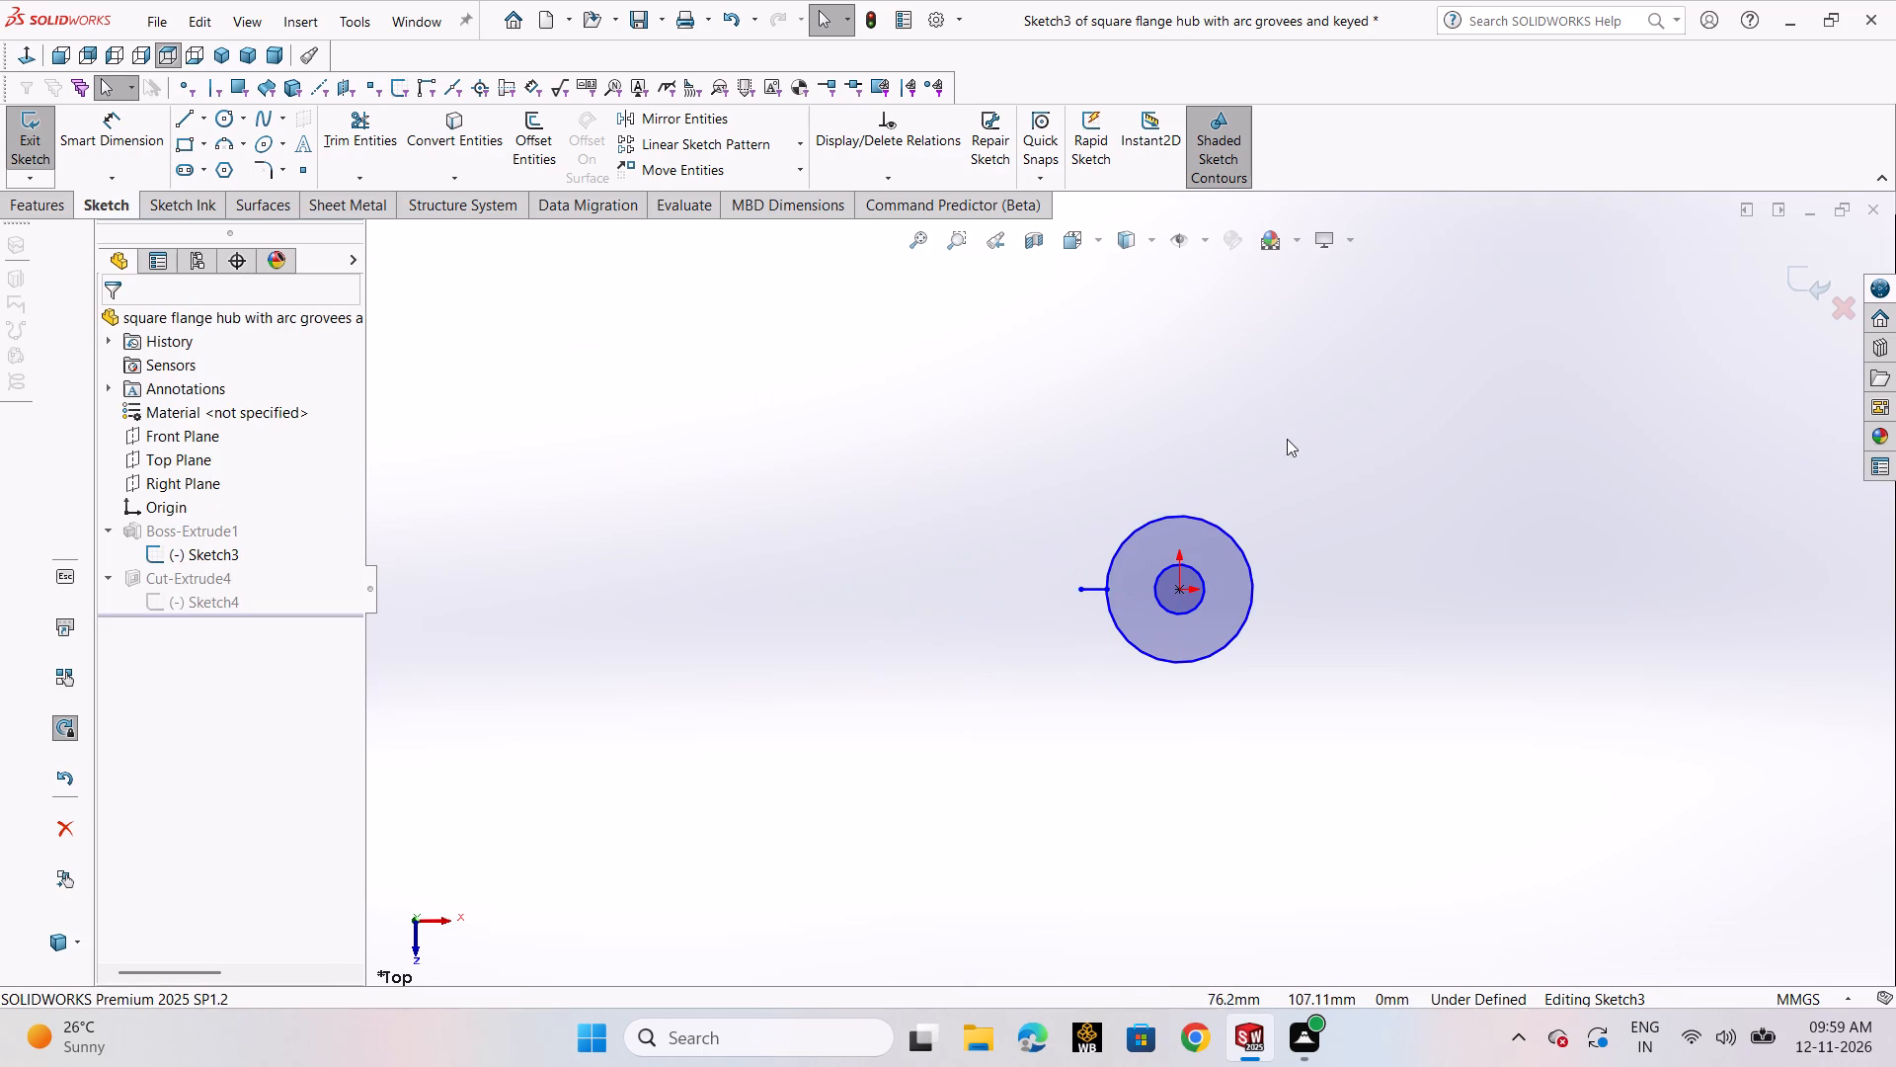
{"action": "left_click", "coordinate": [1087, 438]}
Add diameter dimensions to the large and small central circles.
{"action": "left_click", "coordinate": [103, 152]}
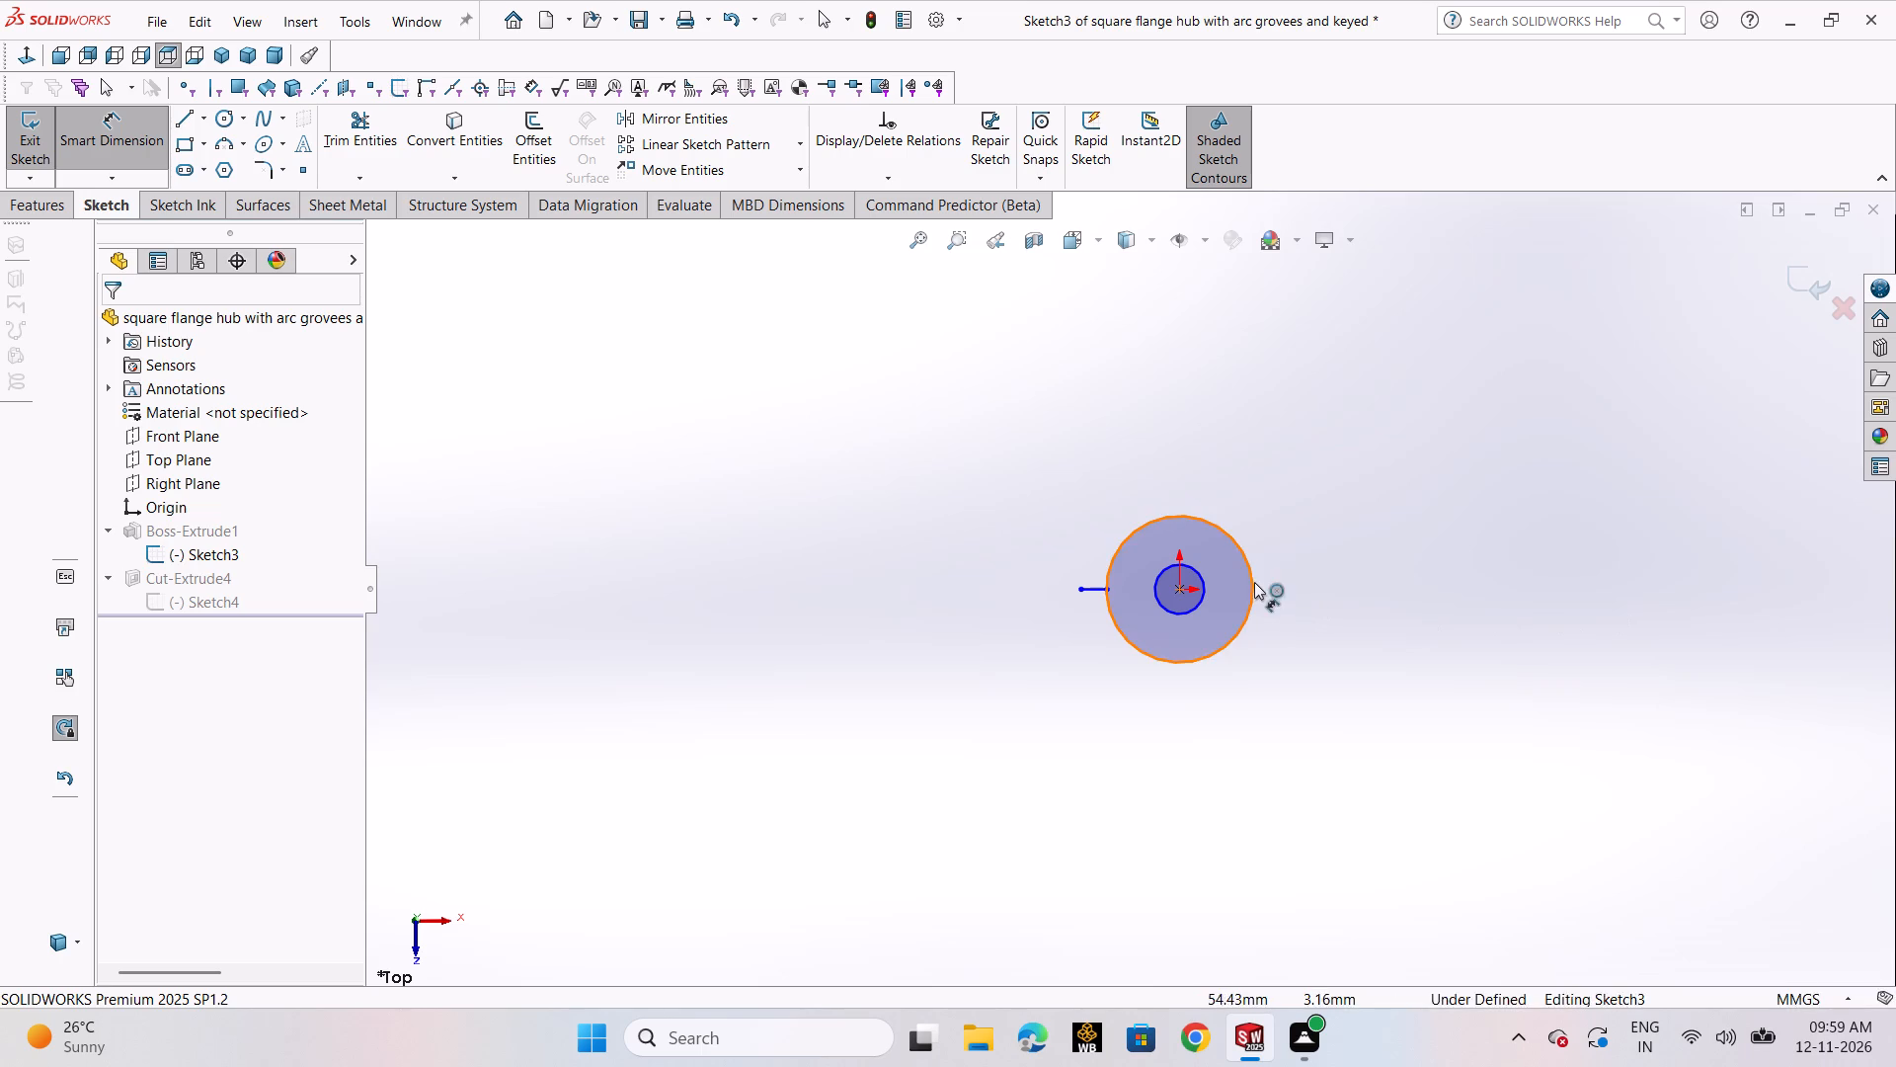
{"action": "left_click", "coordinate": [1253, 577]}
{"action": "left_click", "coordinate": [1430, 573]}
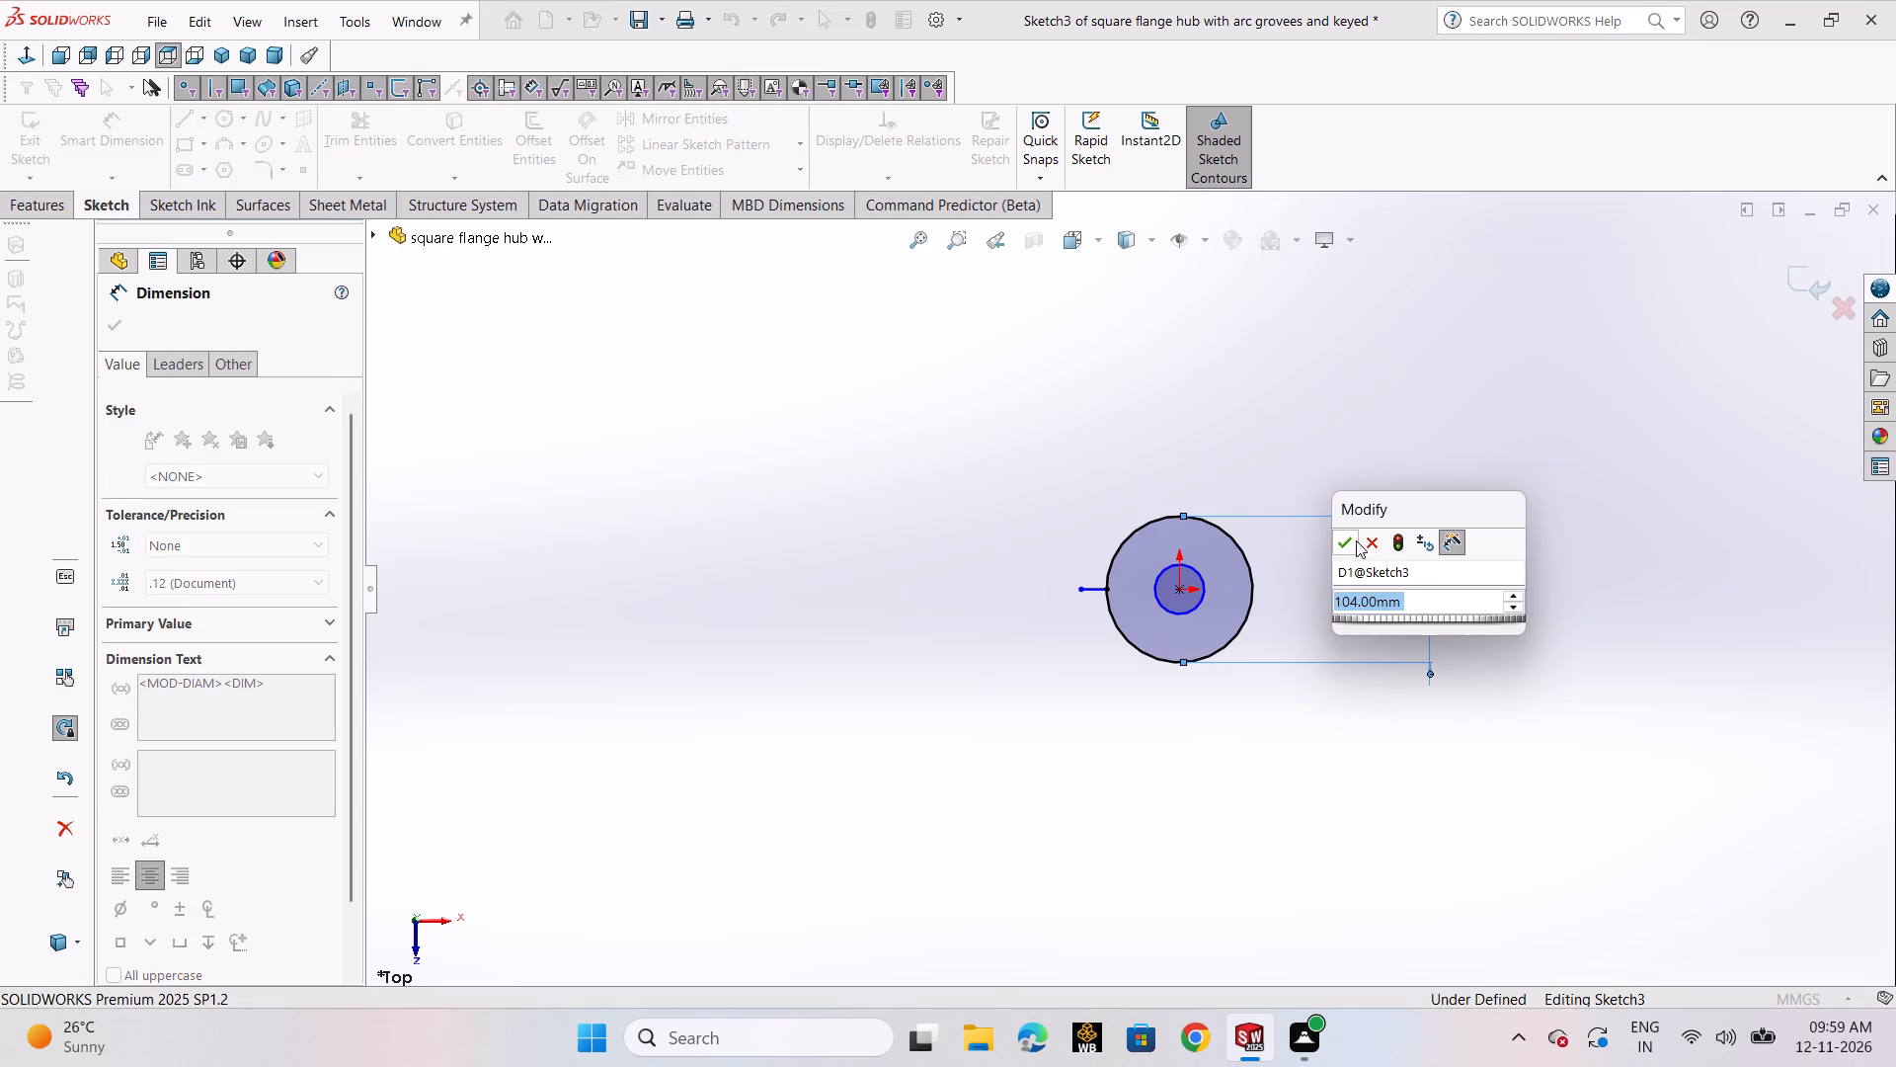
{"action": "left_click", "coordinate": [1356, 540]}
{"action": "left_click", "coordinate": [1200, 598]}
{"action": "left_click", "coordinate": [1399, 759]}
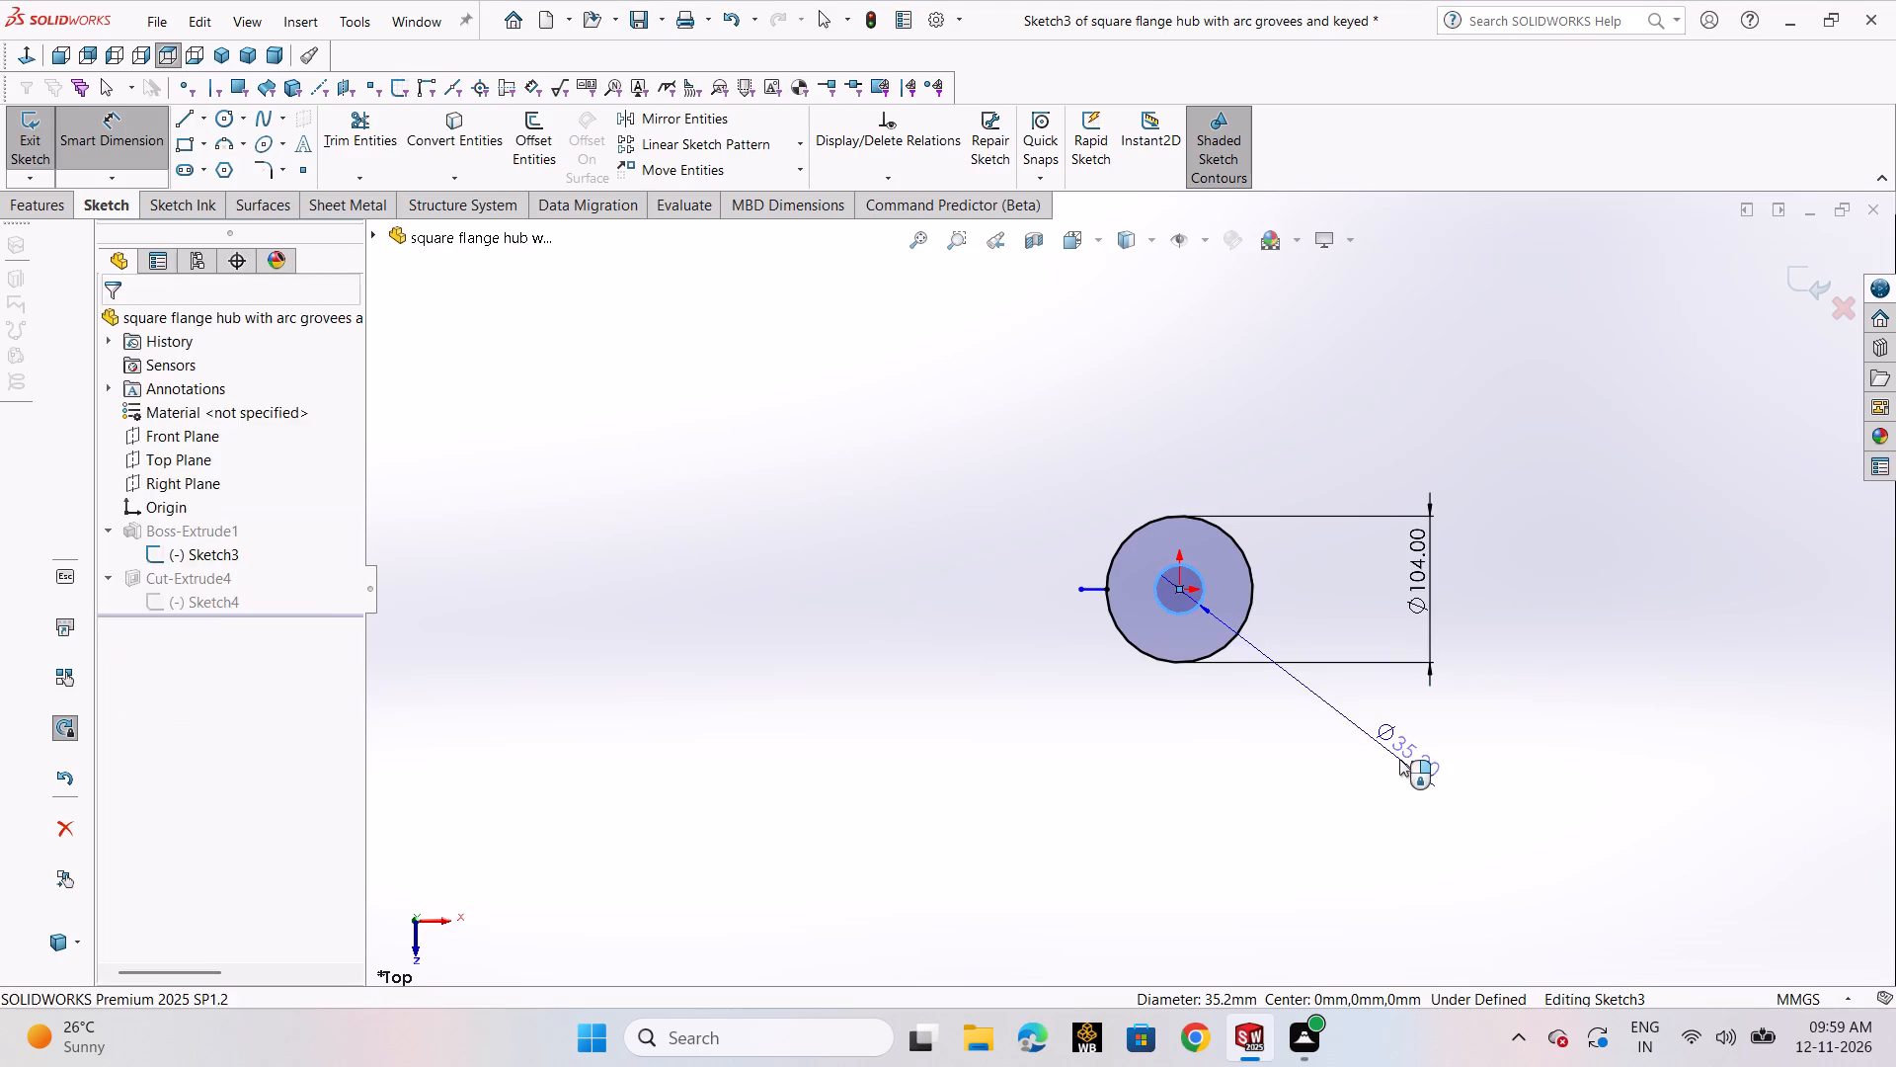
{"action": "left_click", "coordinate": [1322, 735]}
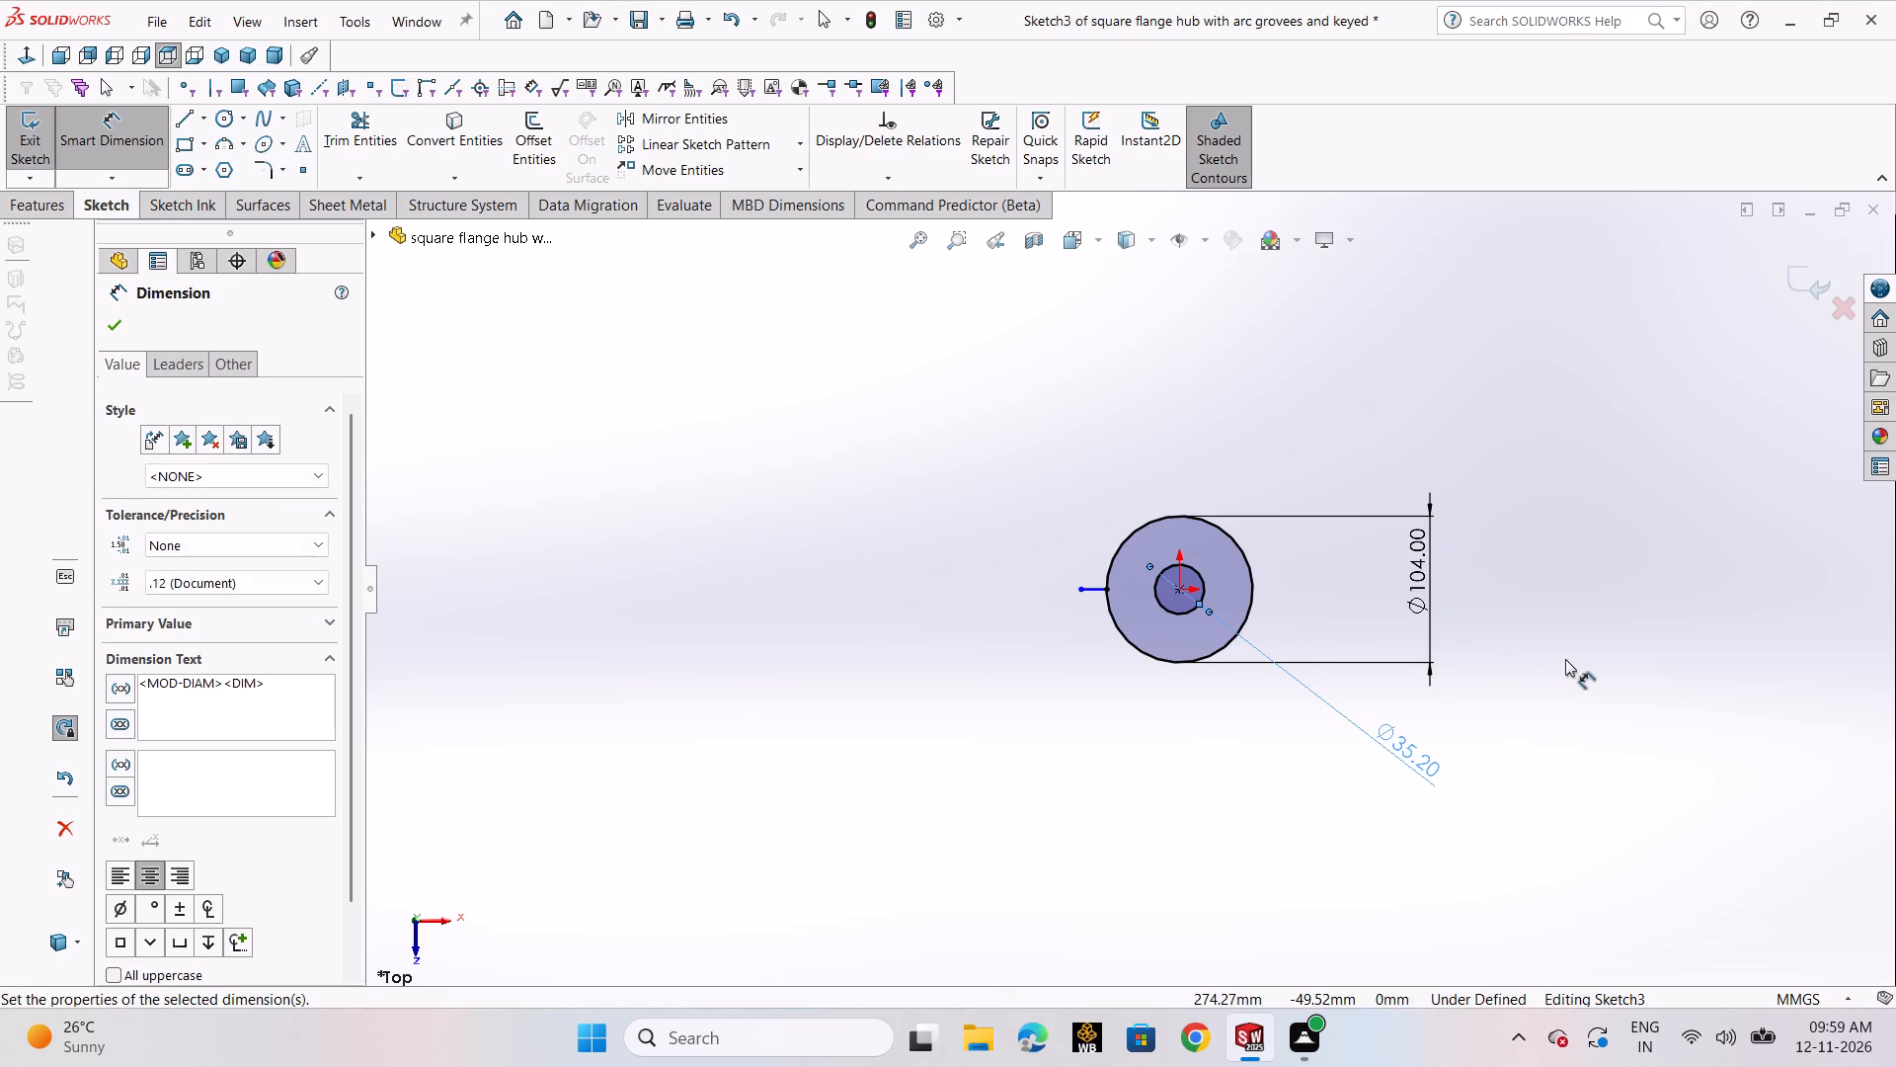
{"action": "left_click", "coordinate": [1565, 656]}
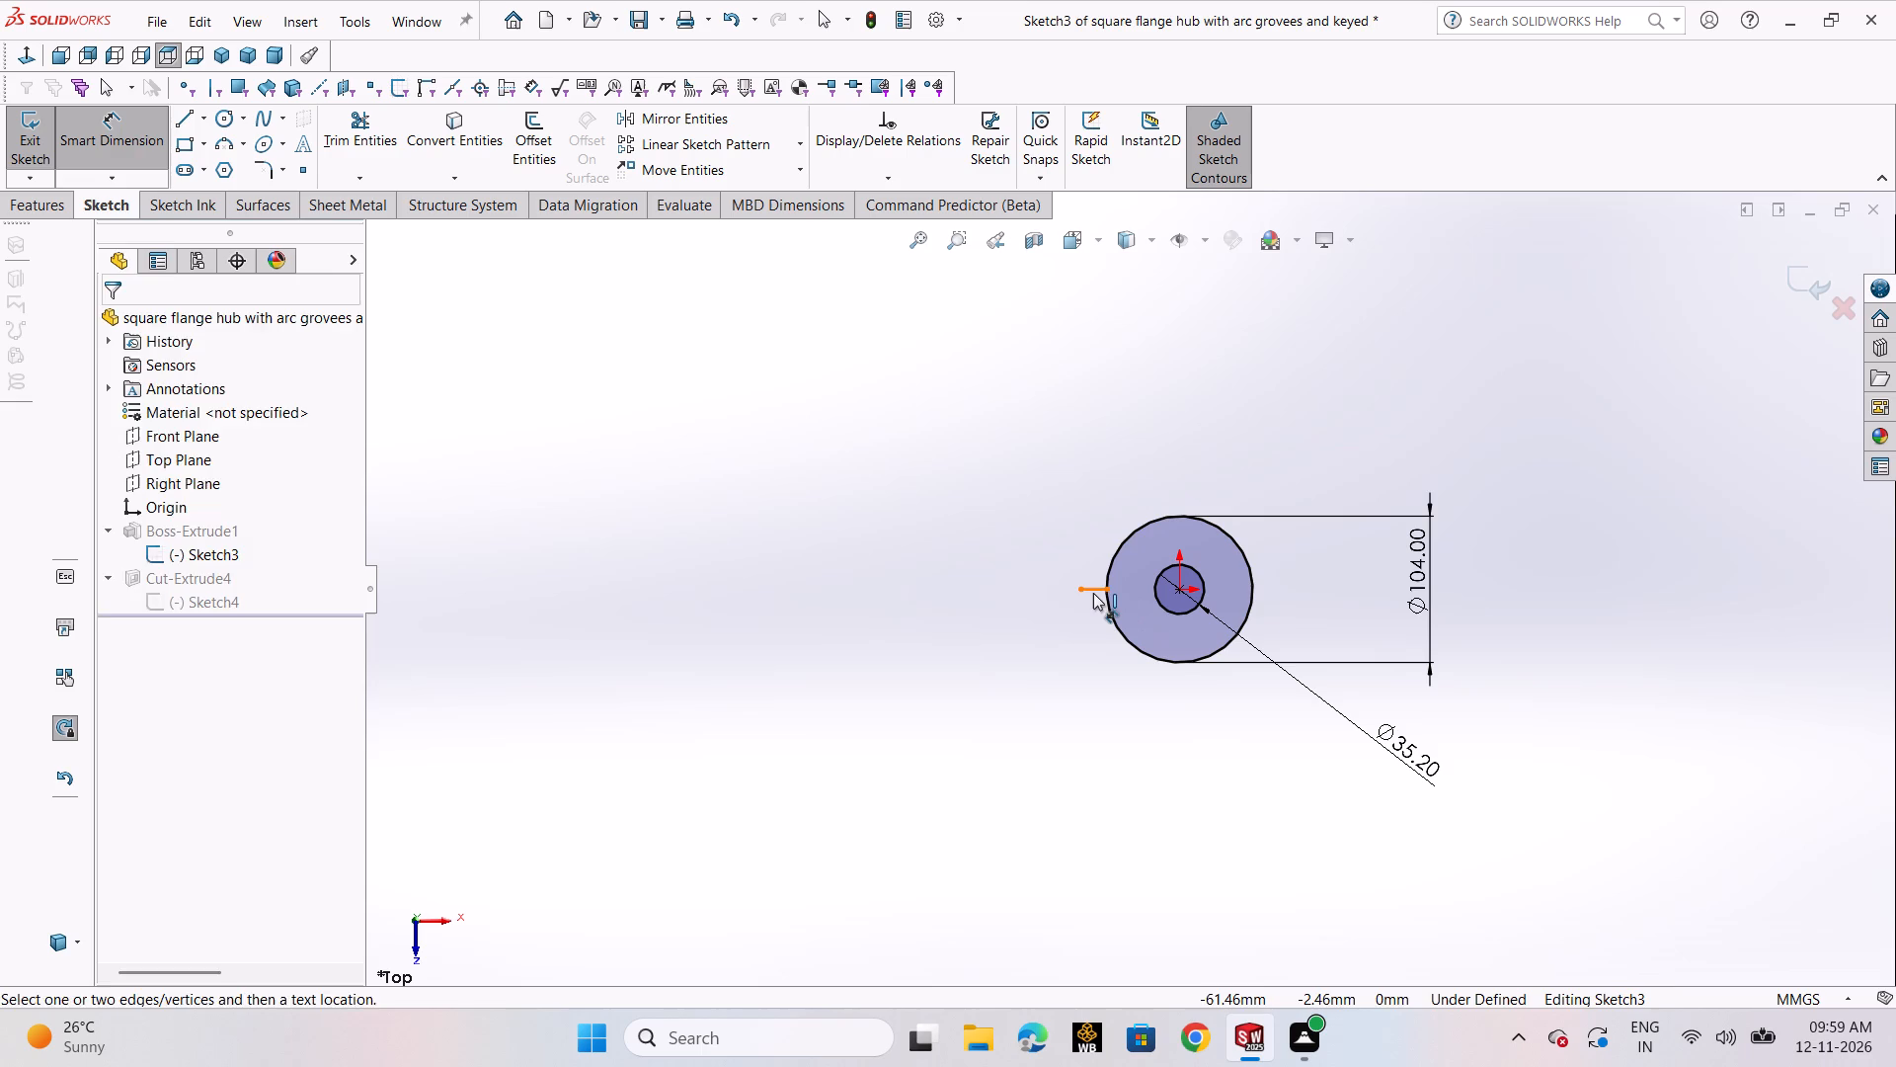
Dimension the short horizontal line beside the large central circle to a length of 20 mm.
{"action": "left_click", "coordinate": [1093, 593]}
{"action": "left_click", "coordinate": [1091, 701]}
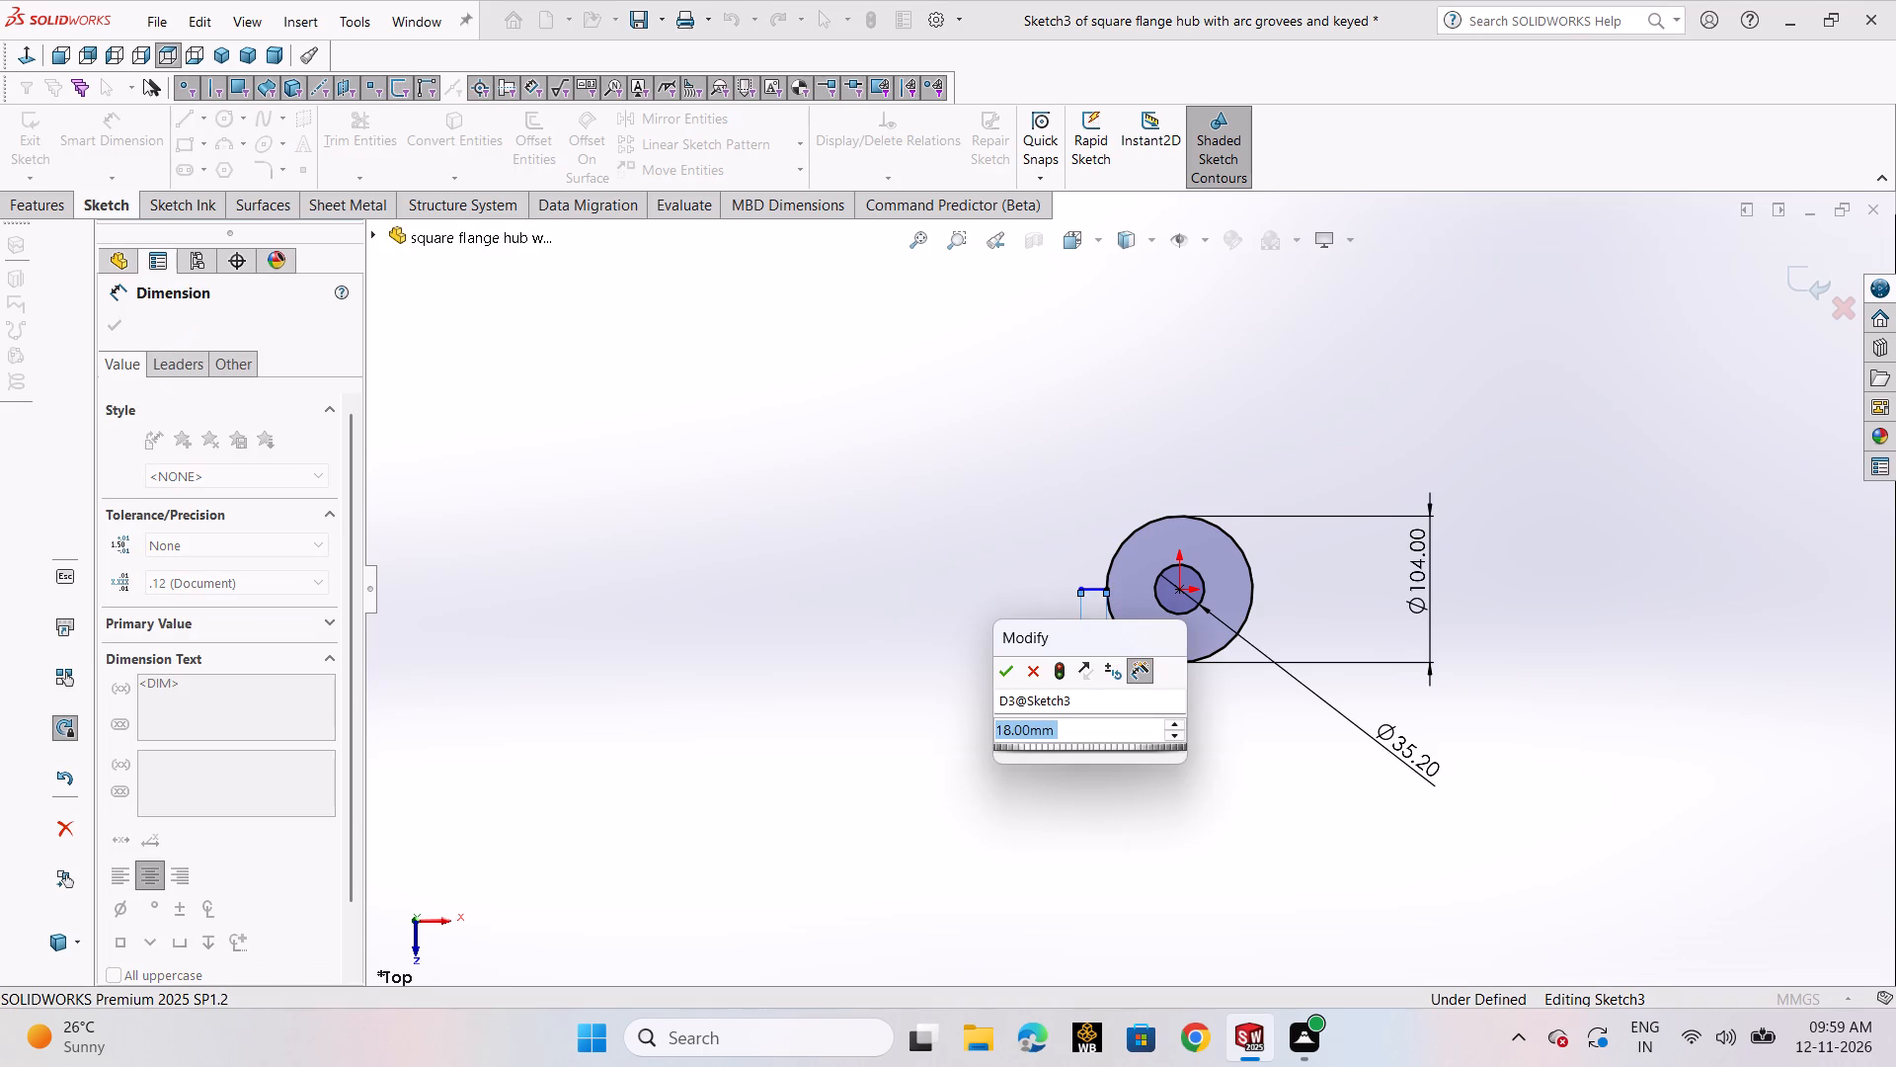
{"action": "type", "text": "20"}
{"action": "key", "text": "Return"}
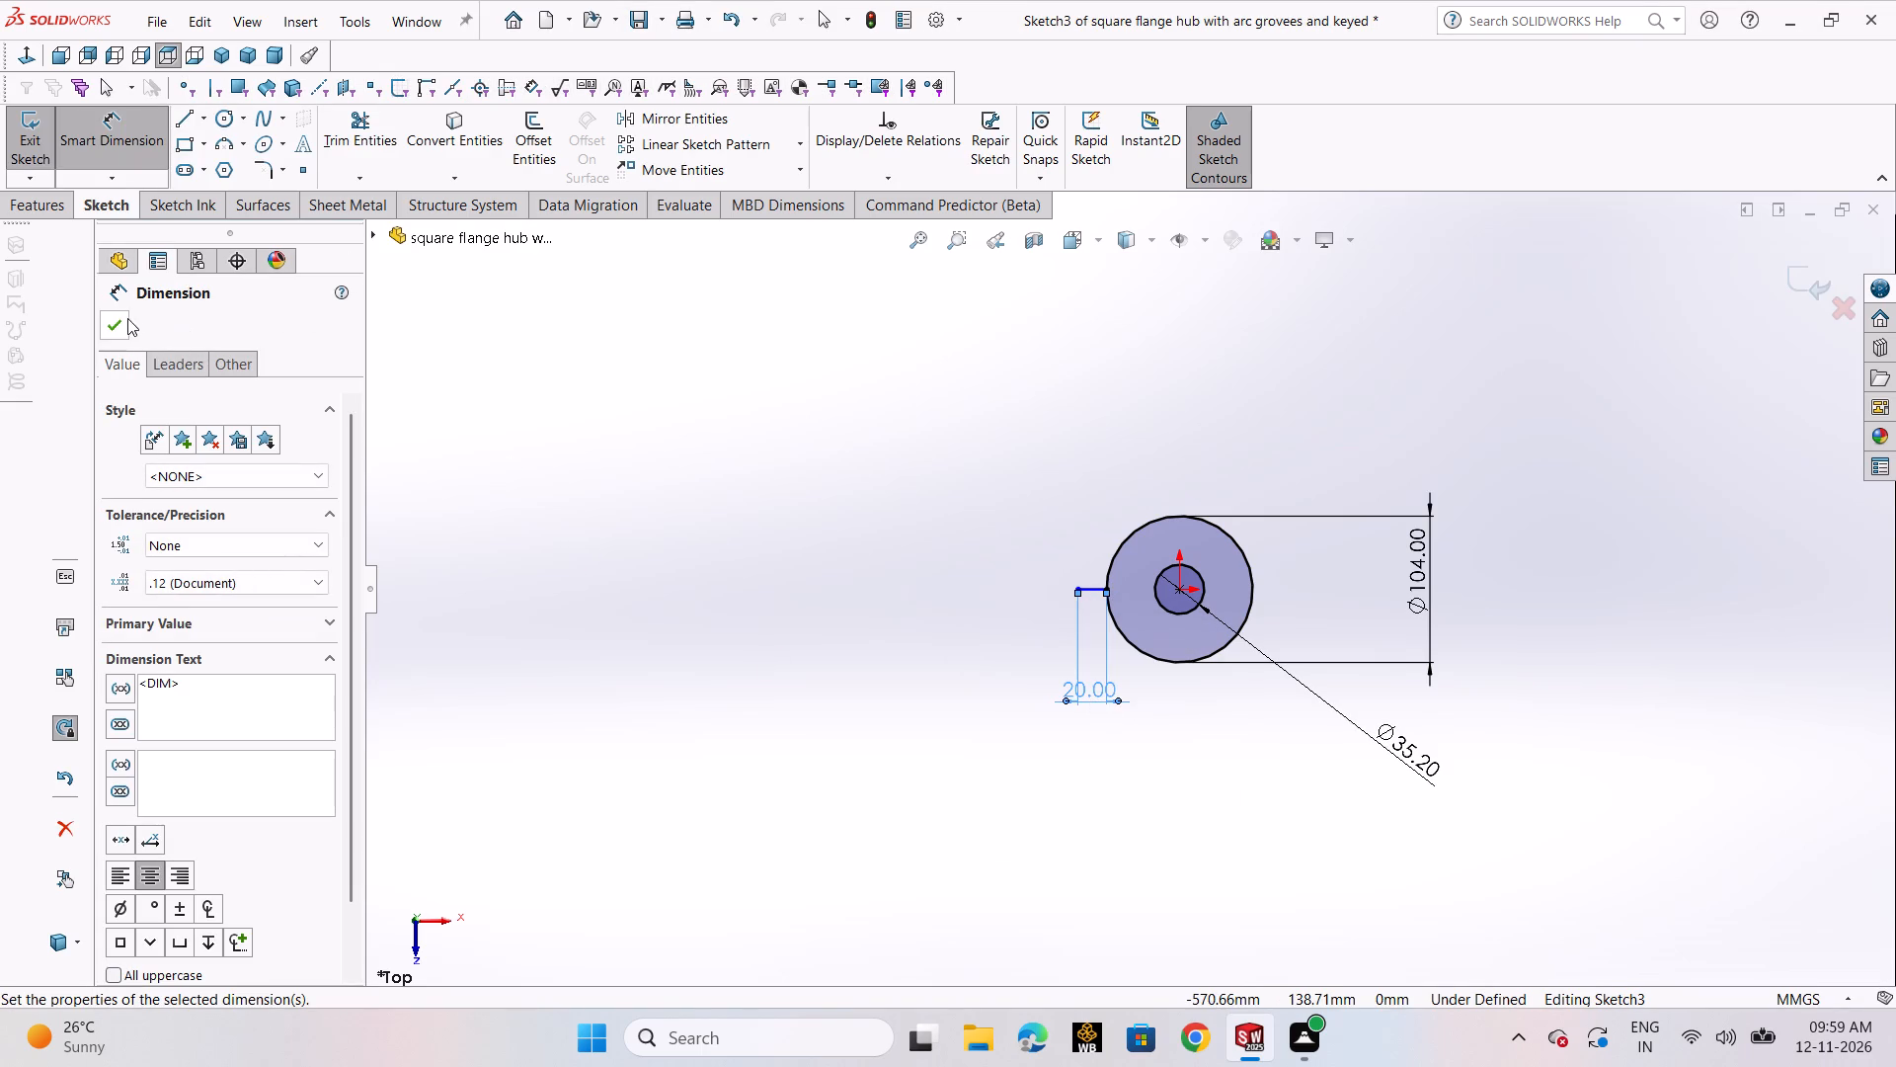
{"action": "left_click", "coordinate": [122, 322]}
{"action": "left_click", "coordinate": [713, 574]}
Draw a circle of about 16 mm radius centred in line with the short horizontal line and passing through its outer end.
{"action": "scroll", "coordinate": [1137, 591], "scroll_direction": "down", "scroll_amount": 2}
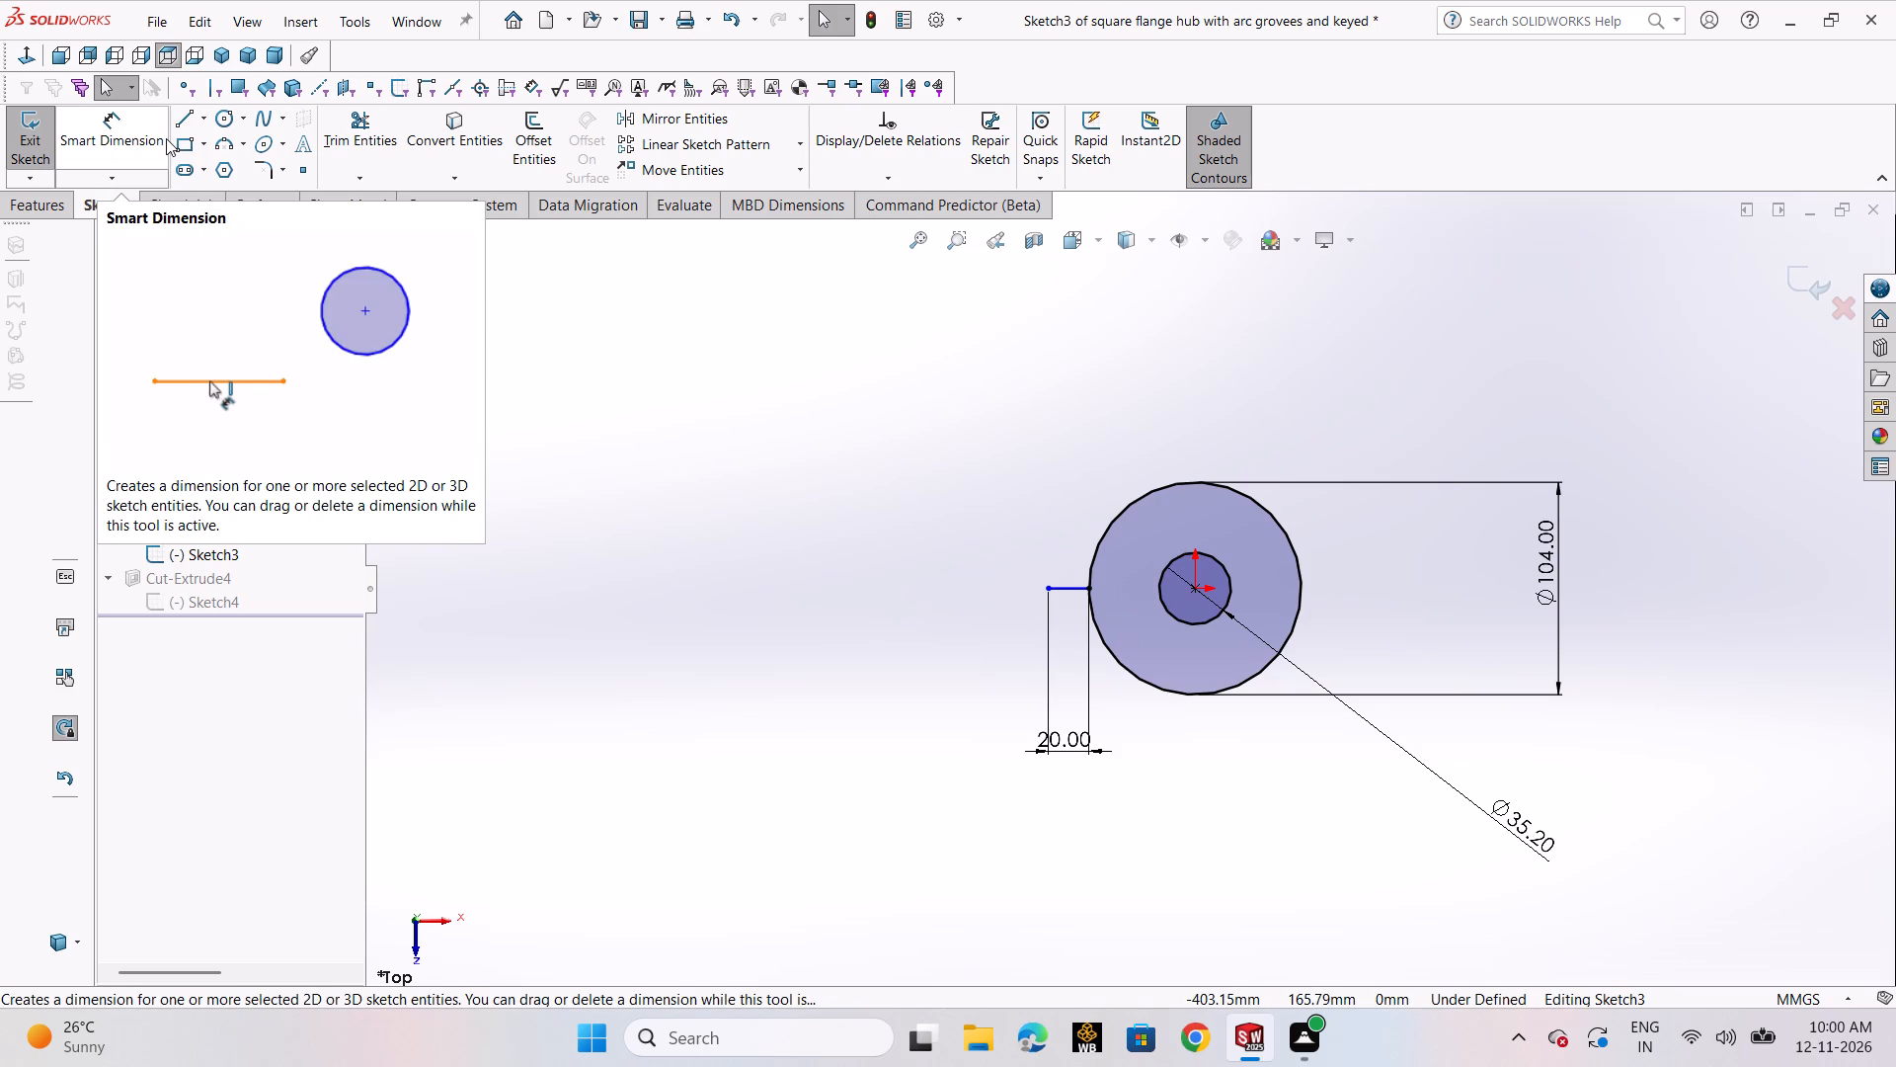
{"action": "left_click", "coordinate": [220, 120]}
{"action": "left_click", "coordinate": [242, 152]}
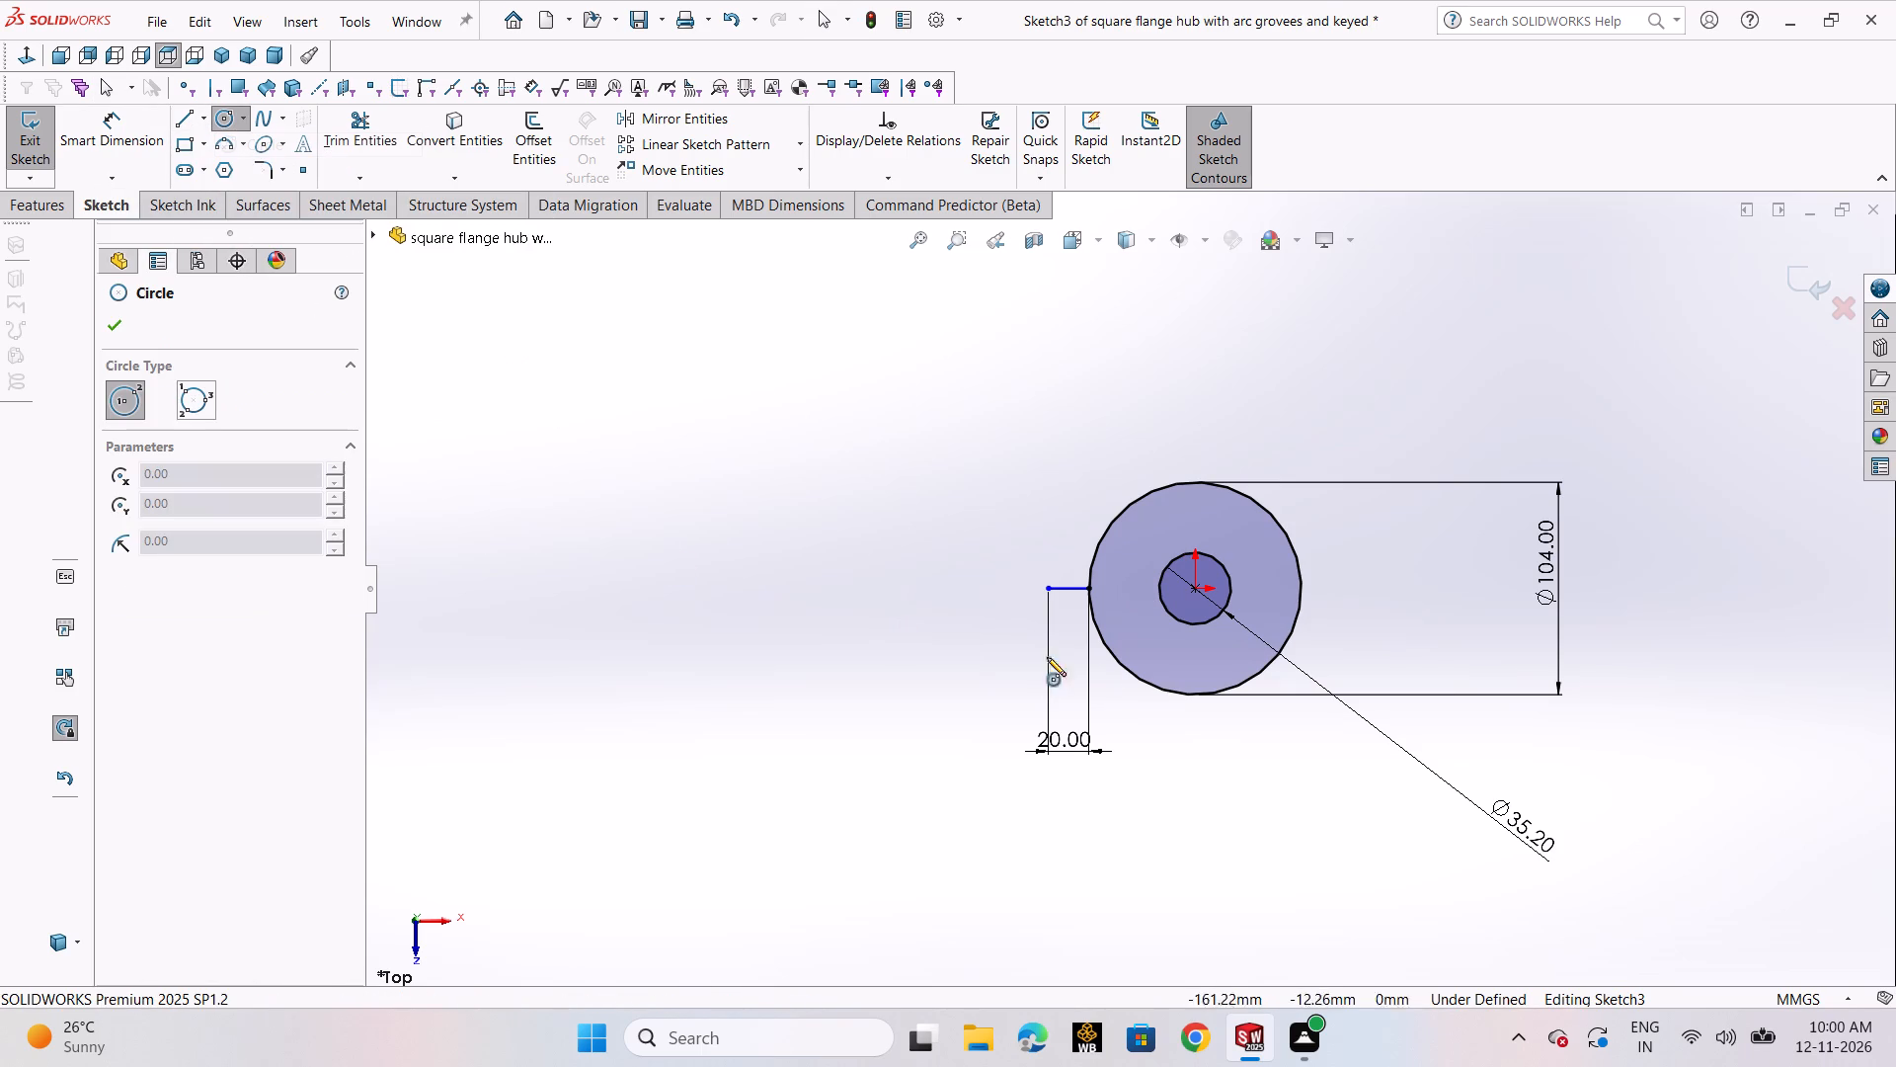
{"action": "left_click", "coordinate": [1015, 586]}
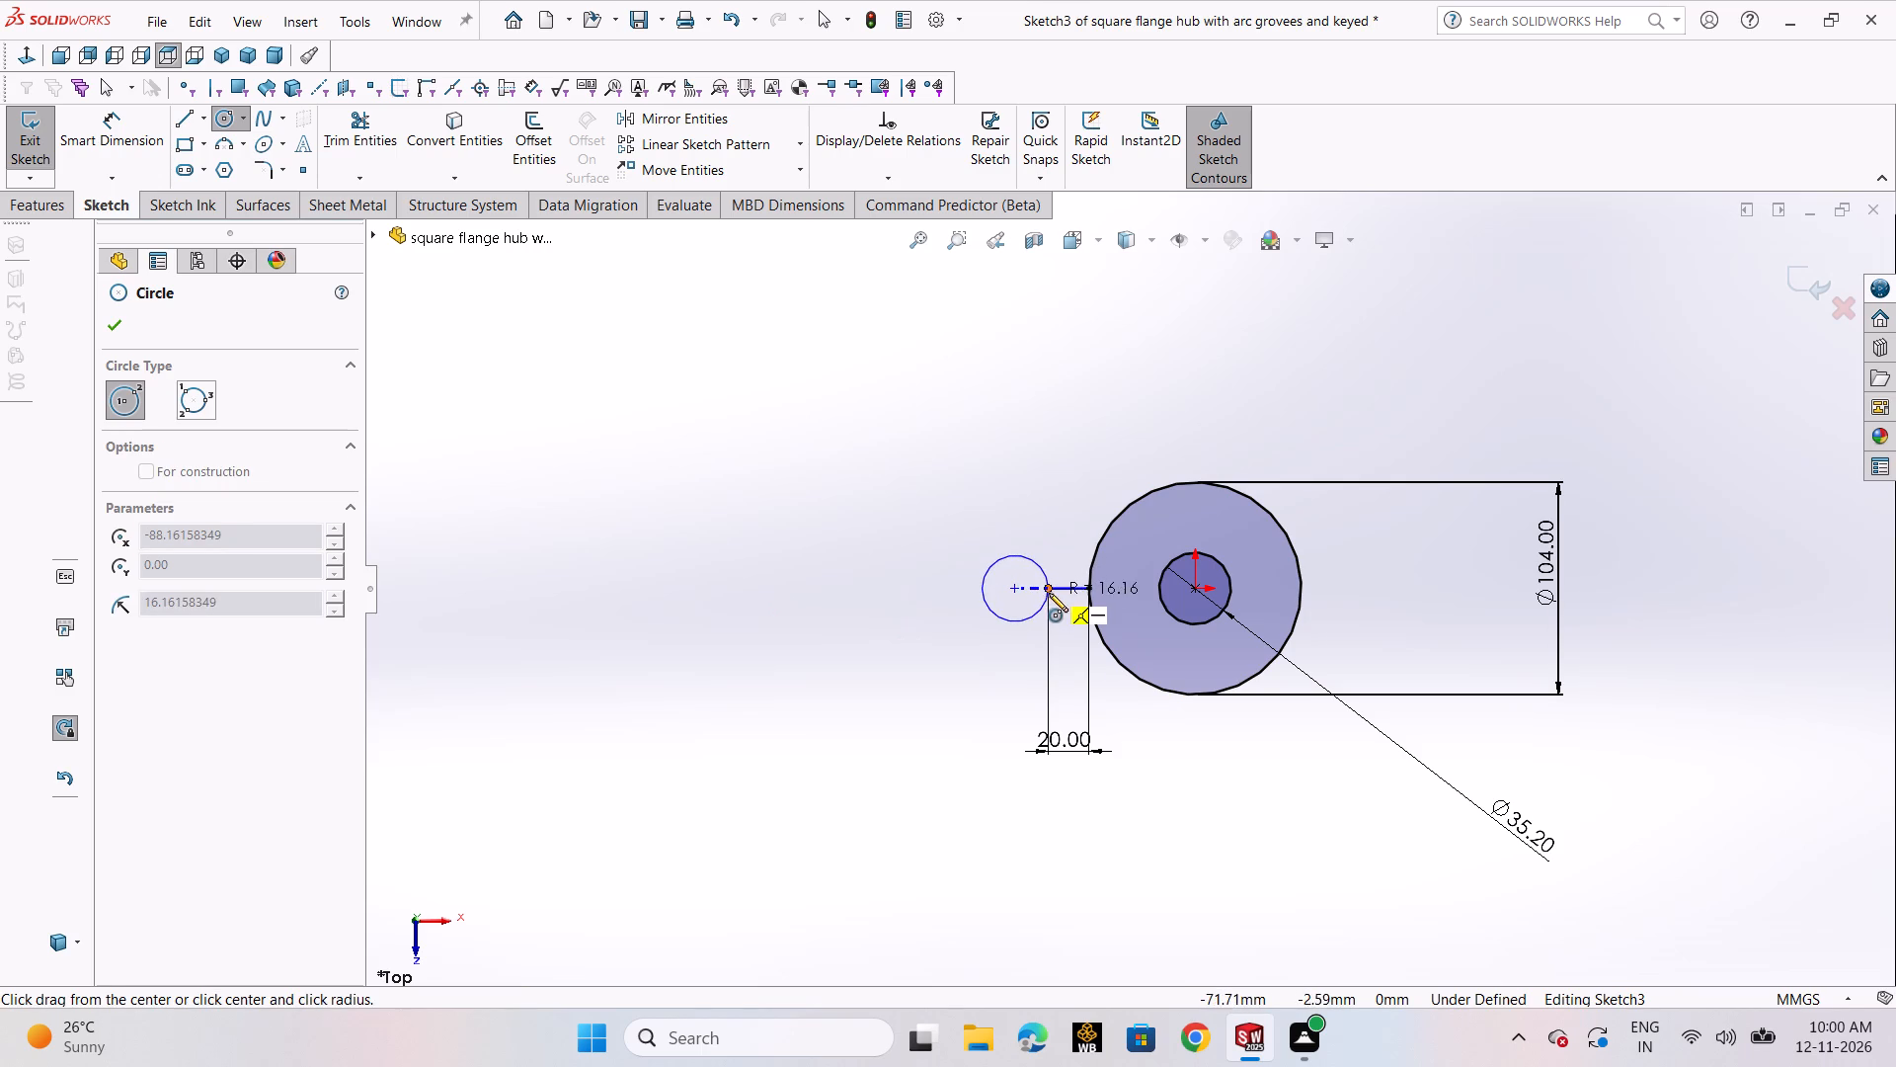
{"action": "left_click", "coordinate": [1045, 588]}
{"action": "right_click", "coordinate": [1045, 588]}
{"action": "left_click", "coordinate": [1066, 602]}
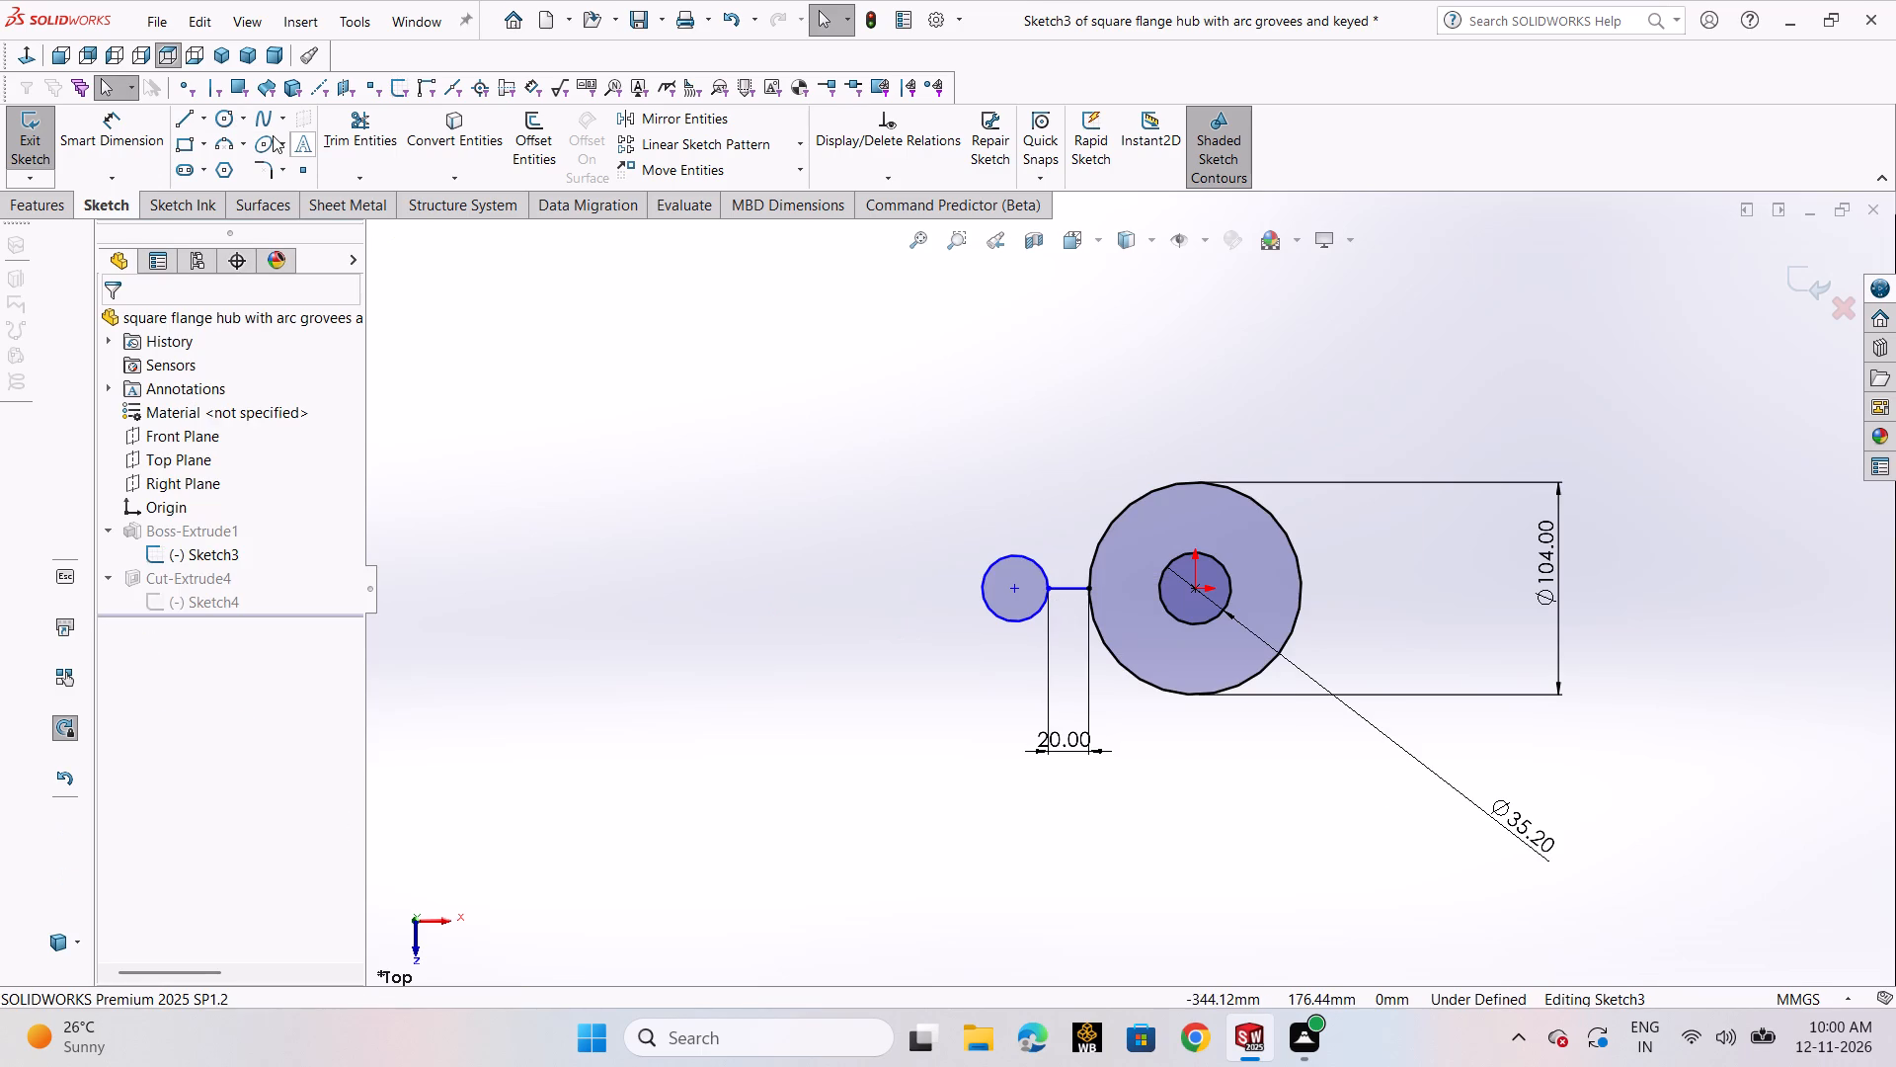
Dimension the new circle at the short line's outer end to a diameter of 8 mm.
{"action": "left_click", "coordinate": [83, 144]}
{"action": "left_click", "coordinate": [987, 572]}
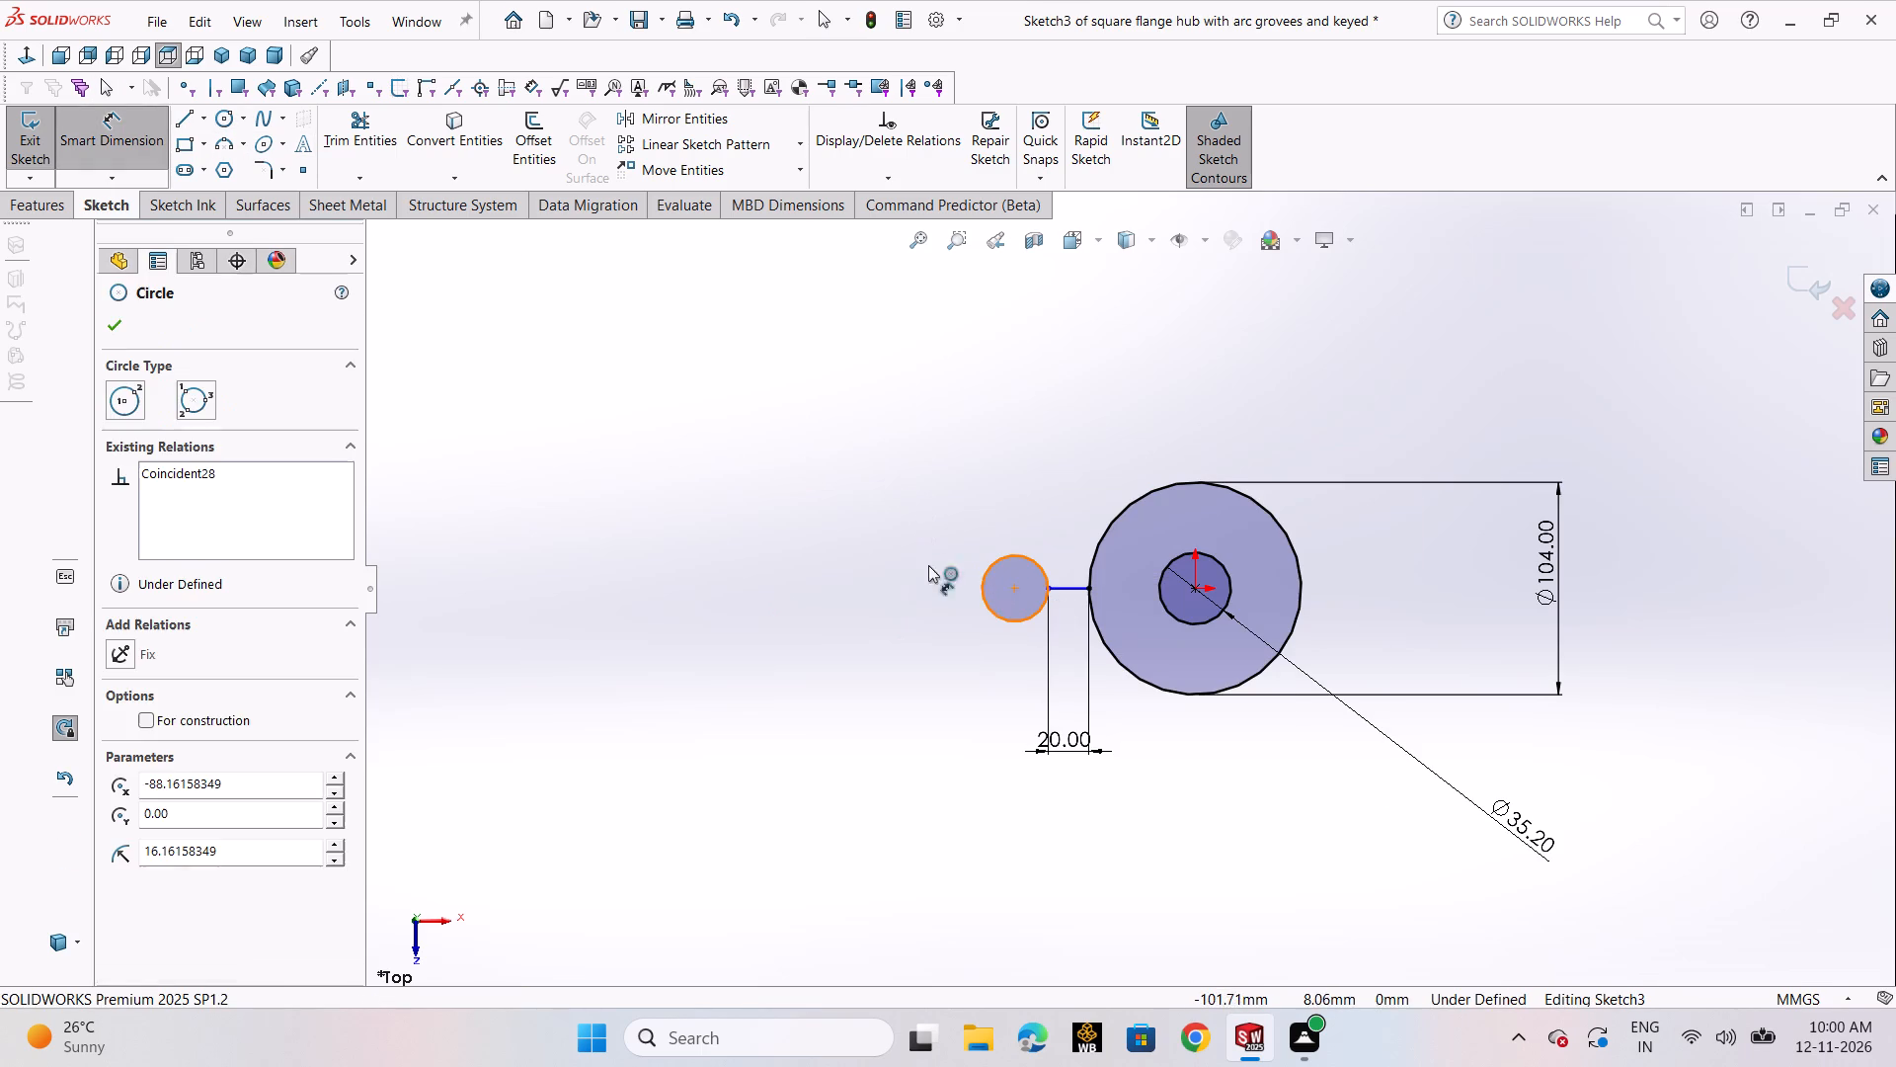
{"action": "left_click", "coordinate": [912, 562]}
{"action": "key", "text": "8"}
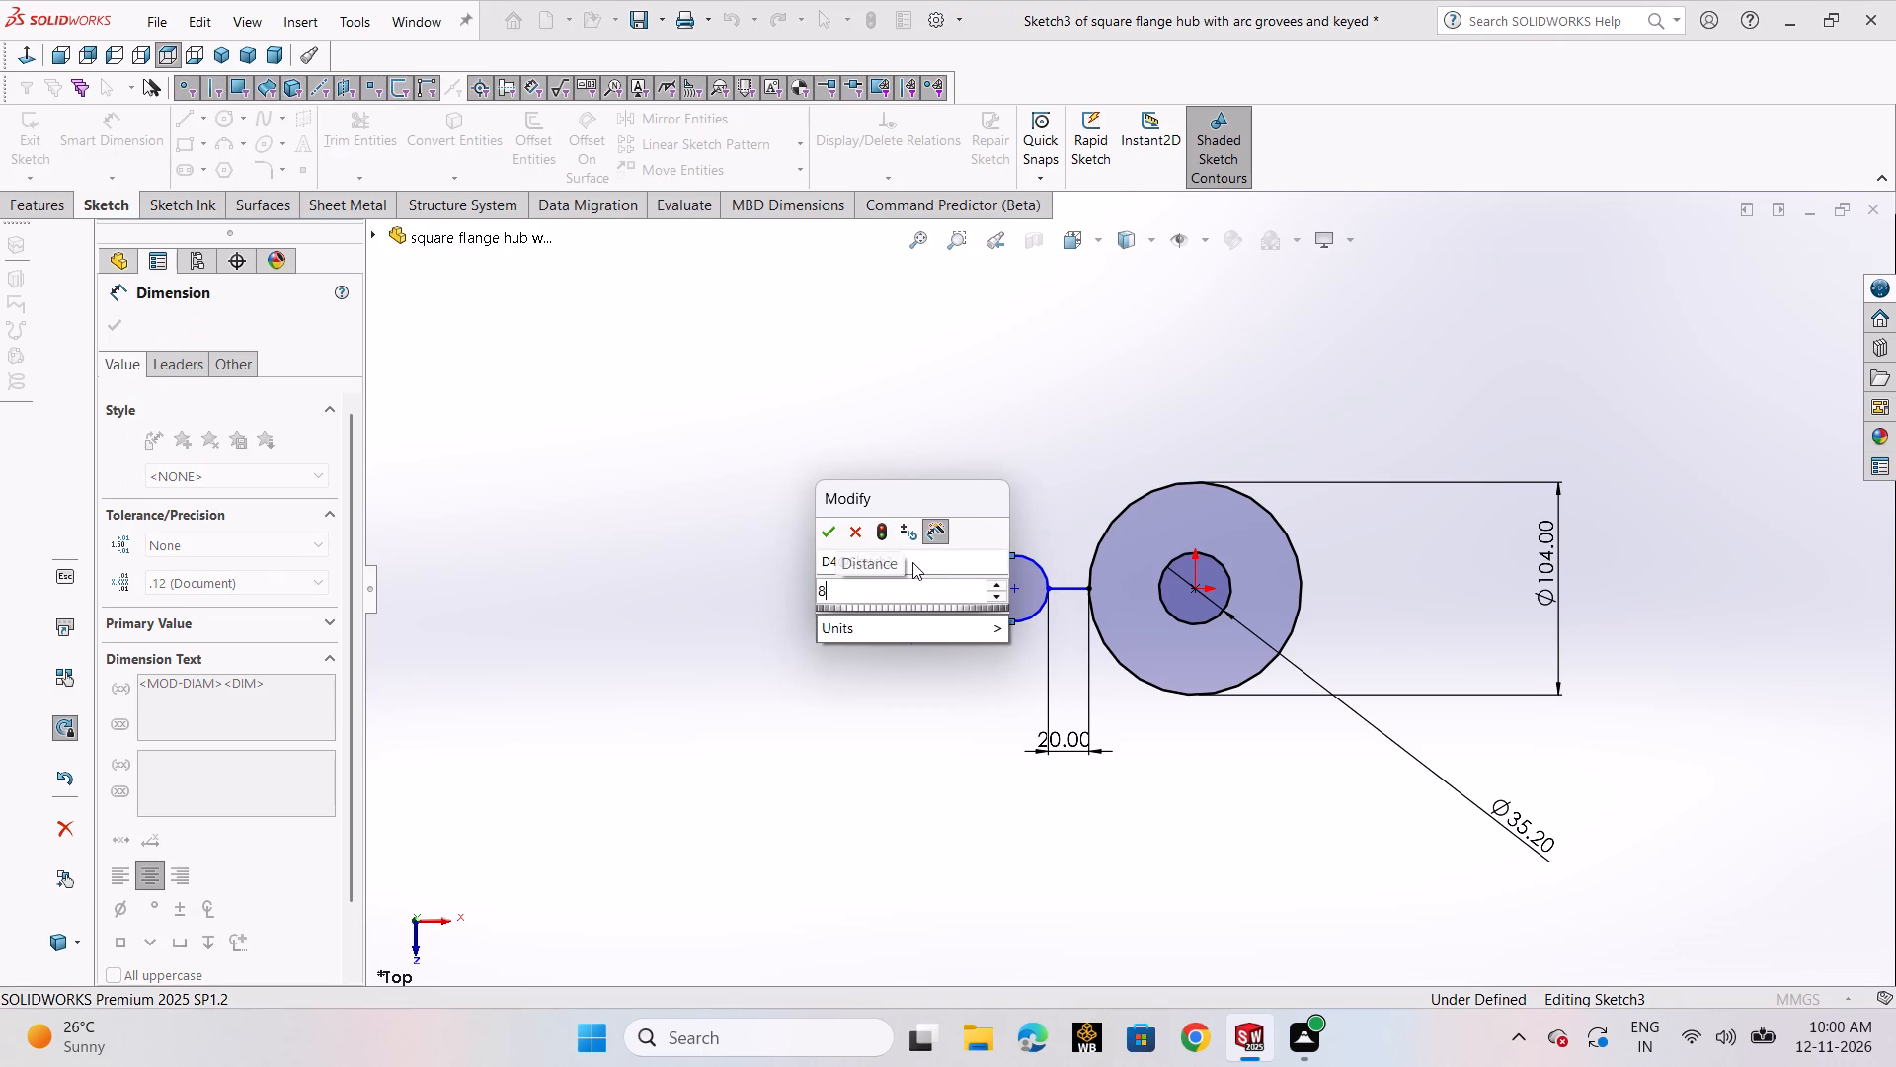
{"action": "key", "text": "Return"}
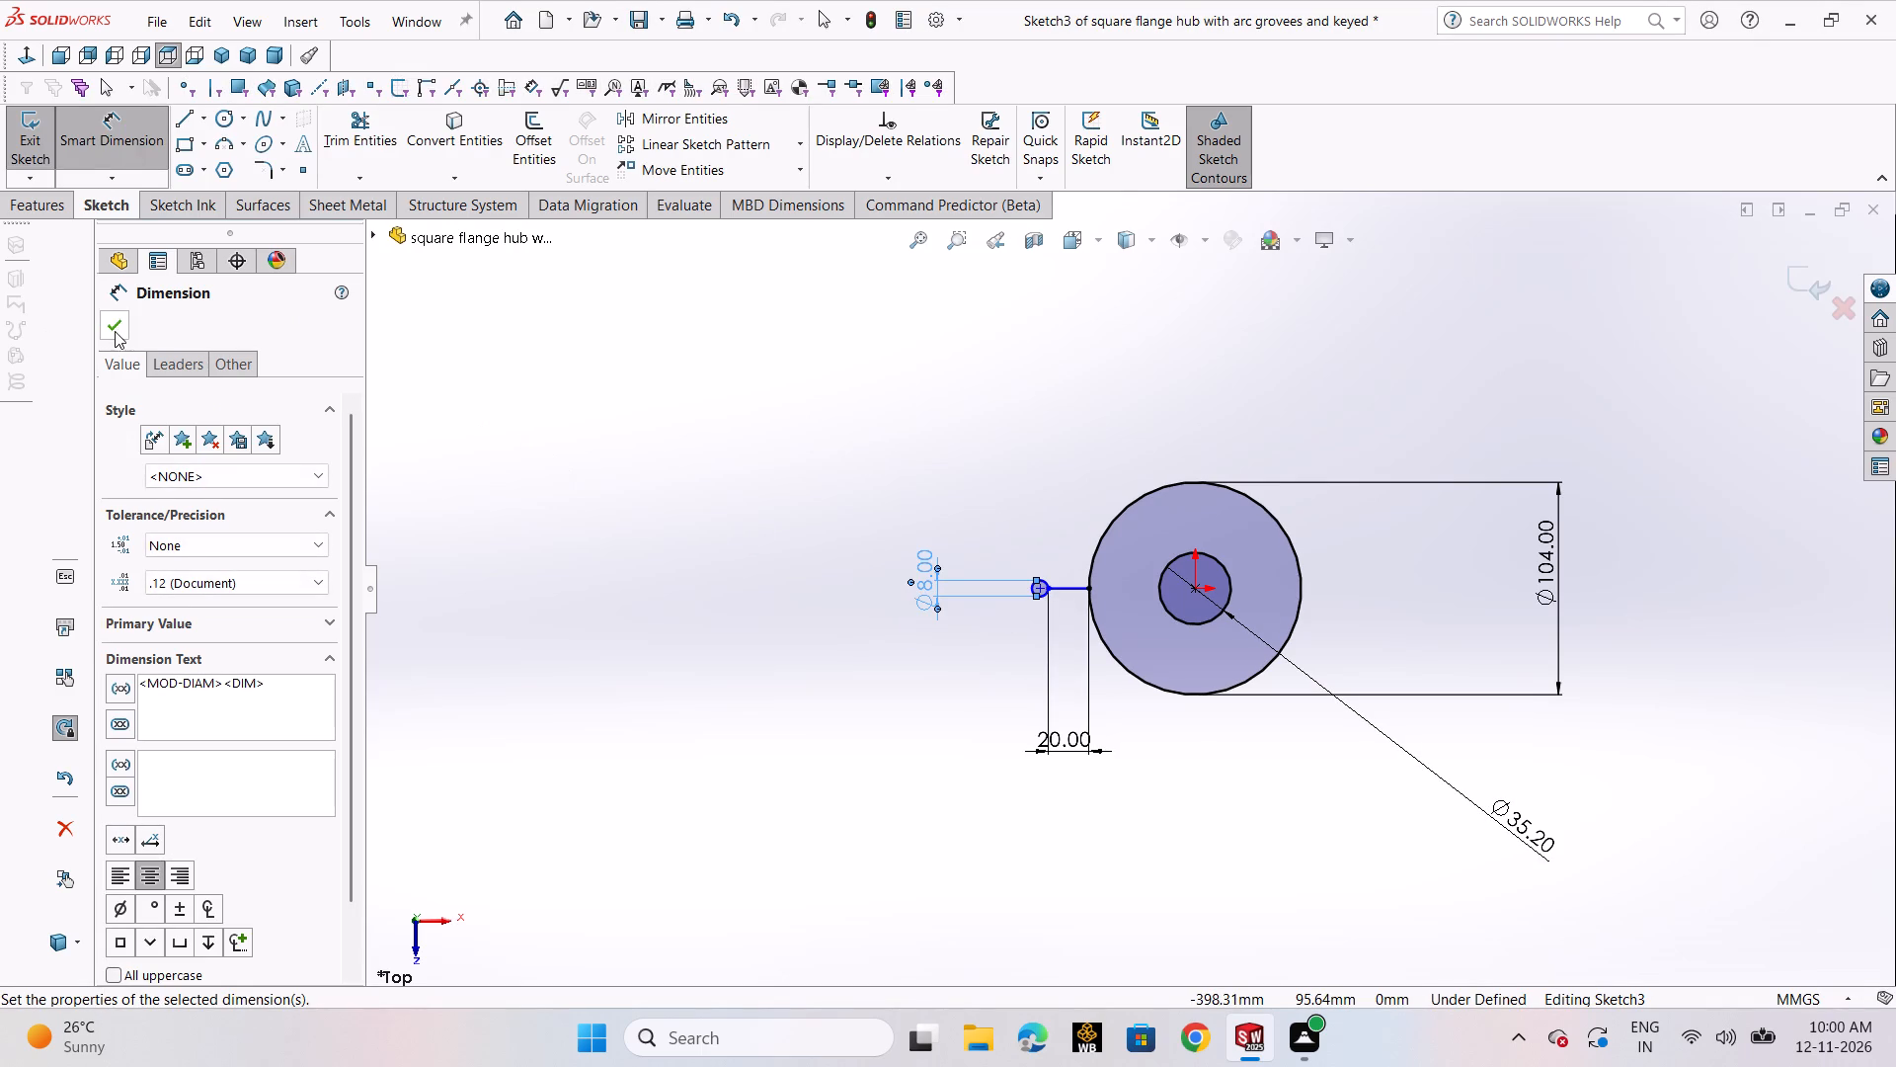
{"action": "left_click", "coordinate": [110, 329]}
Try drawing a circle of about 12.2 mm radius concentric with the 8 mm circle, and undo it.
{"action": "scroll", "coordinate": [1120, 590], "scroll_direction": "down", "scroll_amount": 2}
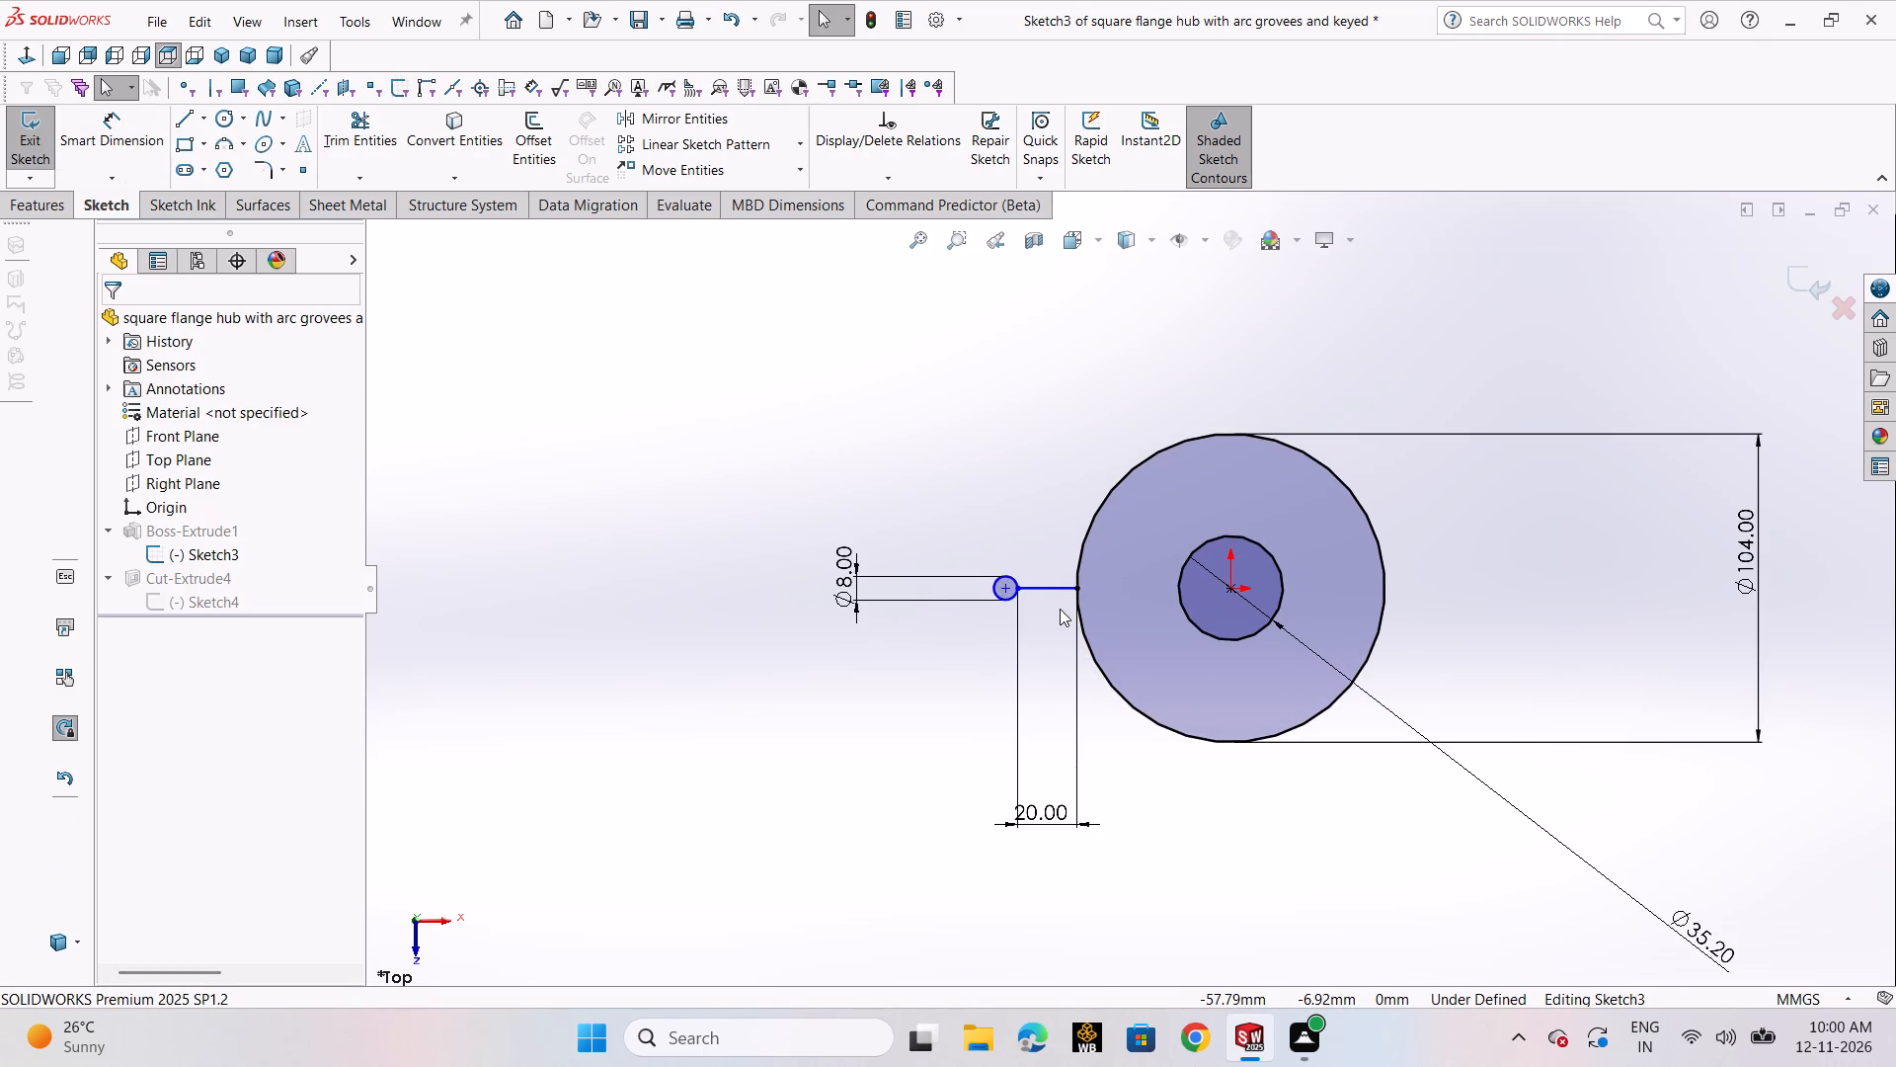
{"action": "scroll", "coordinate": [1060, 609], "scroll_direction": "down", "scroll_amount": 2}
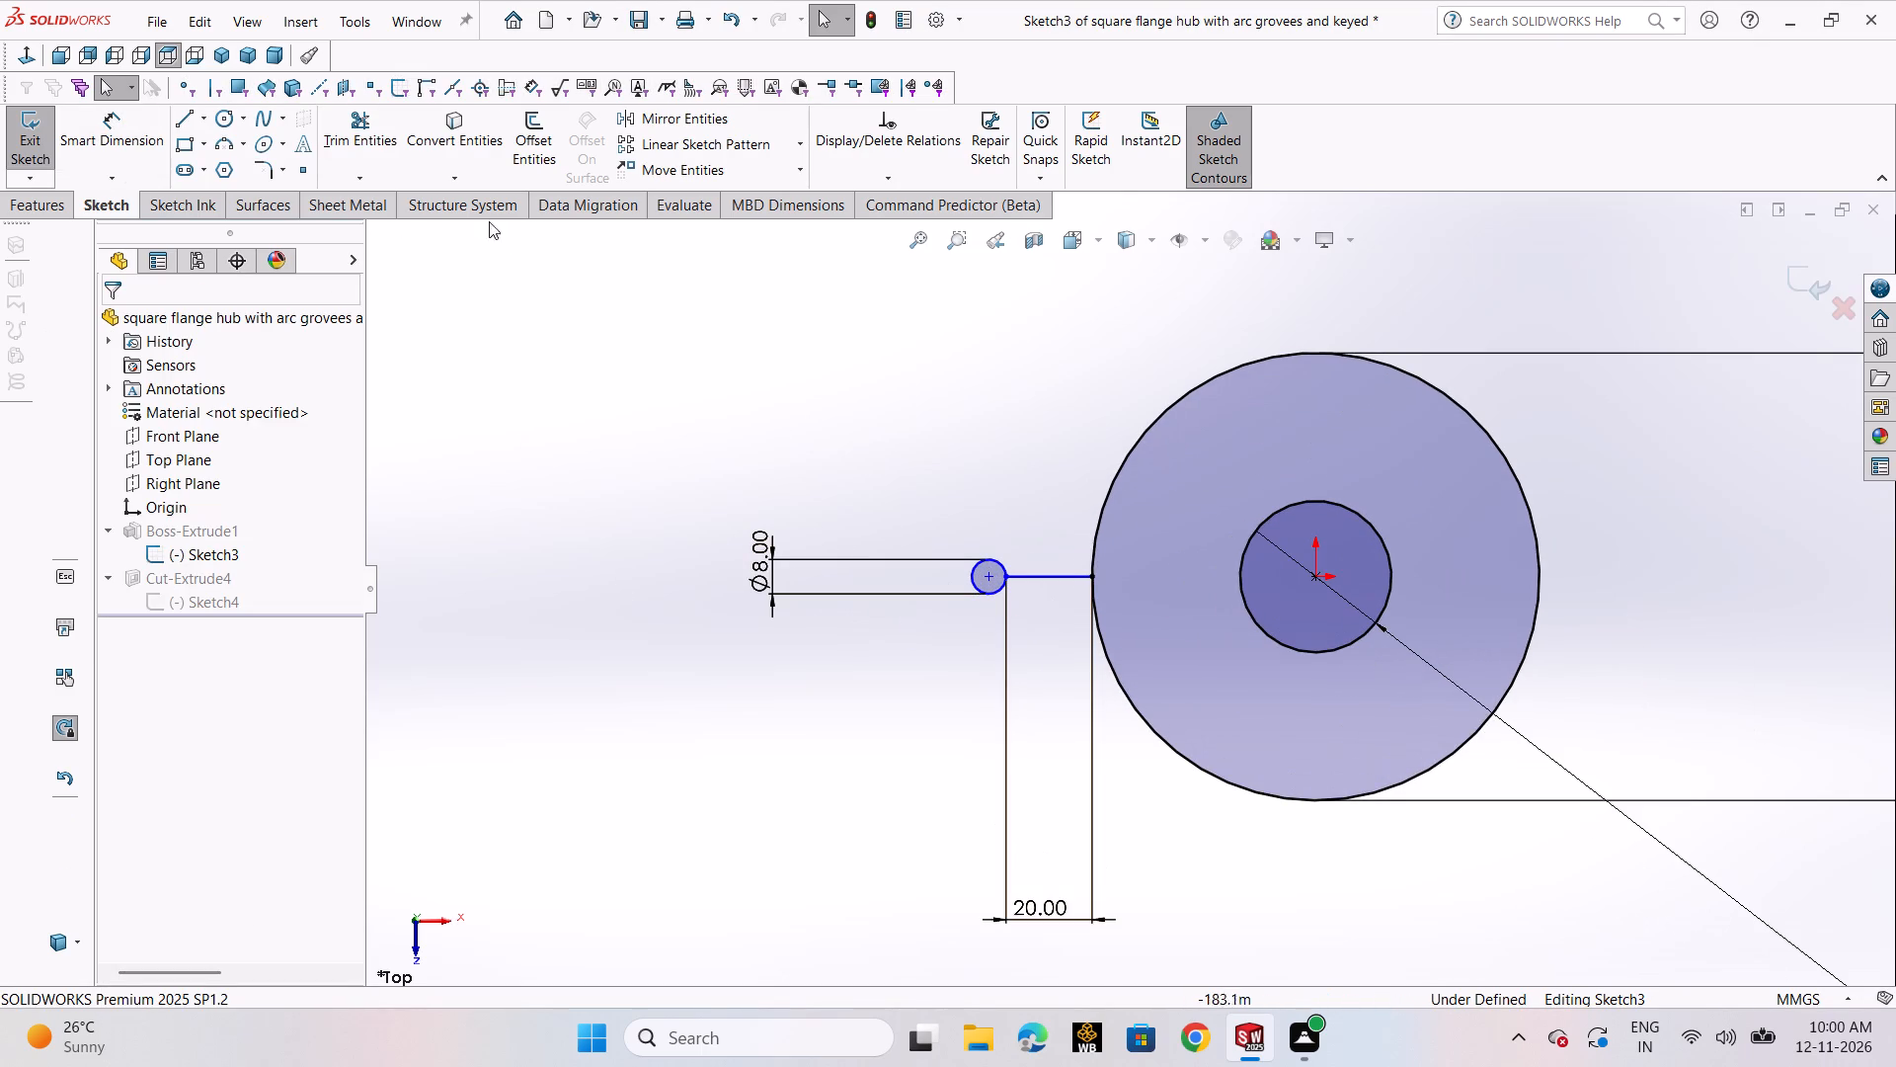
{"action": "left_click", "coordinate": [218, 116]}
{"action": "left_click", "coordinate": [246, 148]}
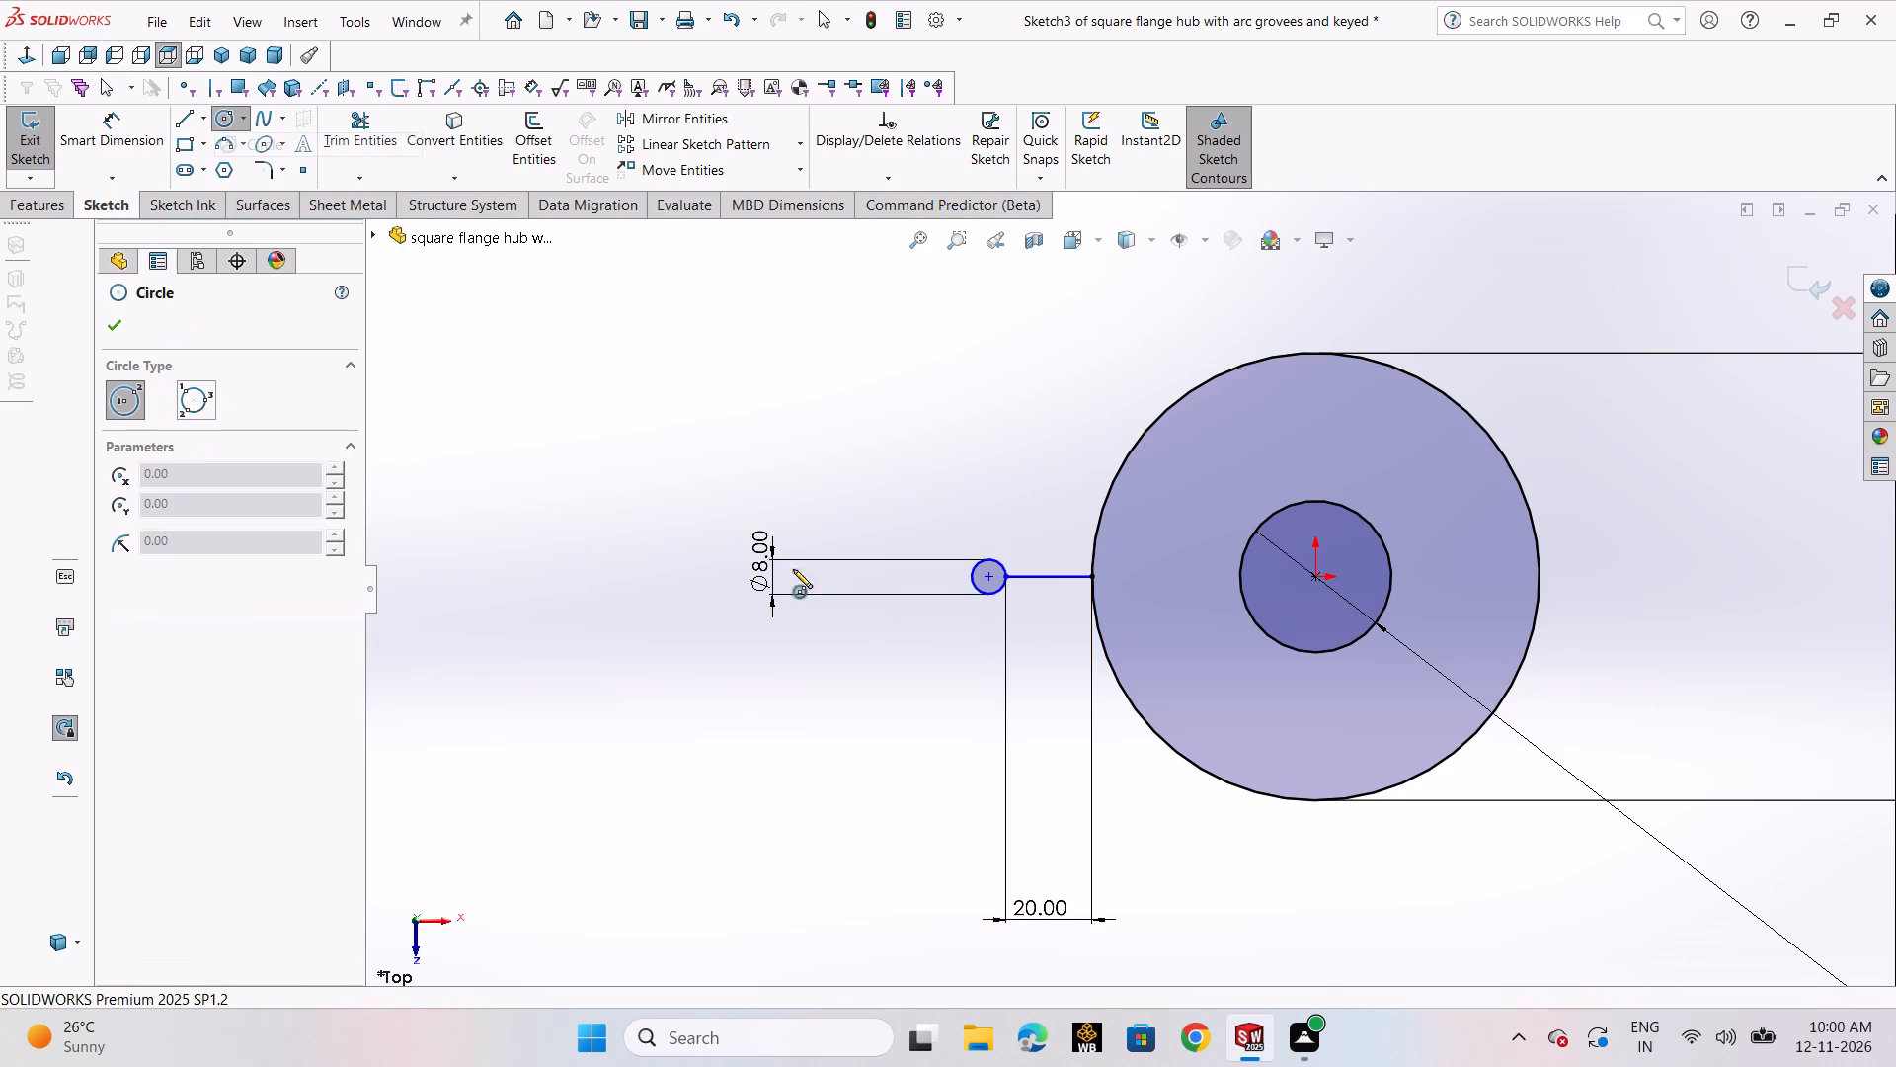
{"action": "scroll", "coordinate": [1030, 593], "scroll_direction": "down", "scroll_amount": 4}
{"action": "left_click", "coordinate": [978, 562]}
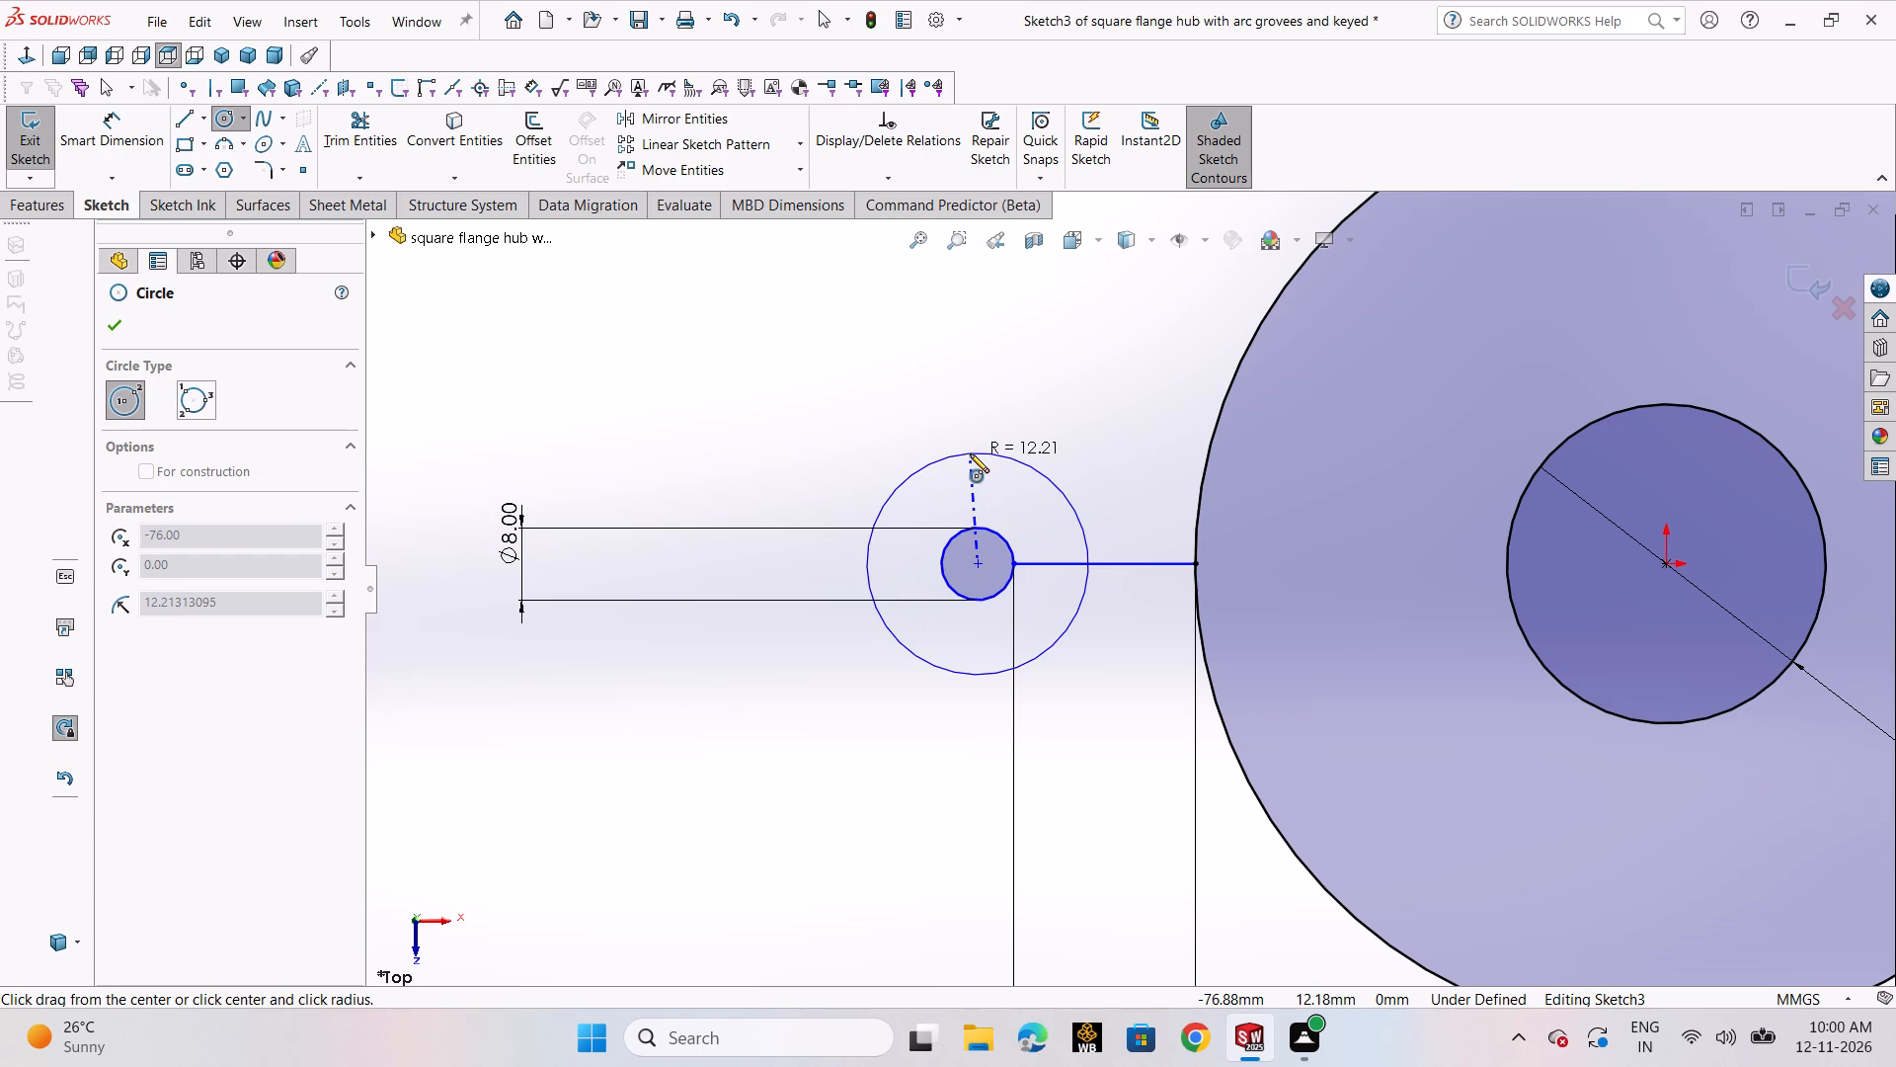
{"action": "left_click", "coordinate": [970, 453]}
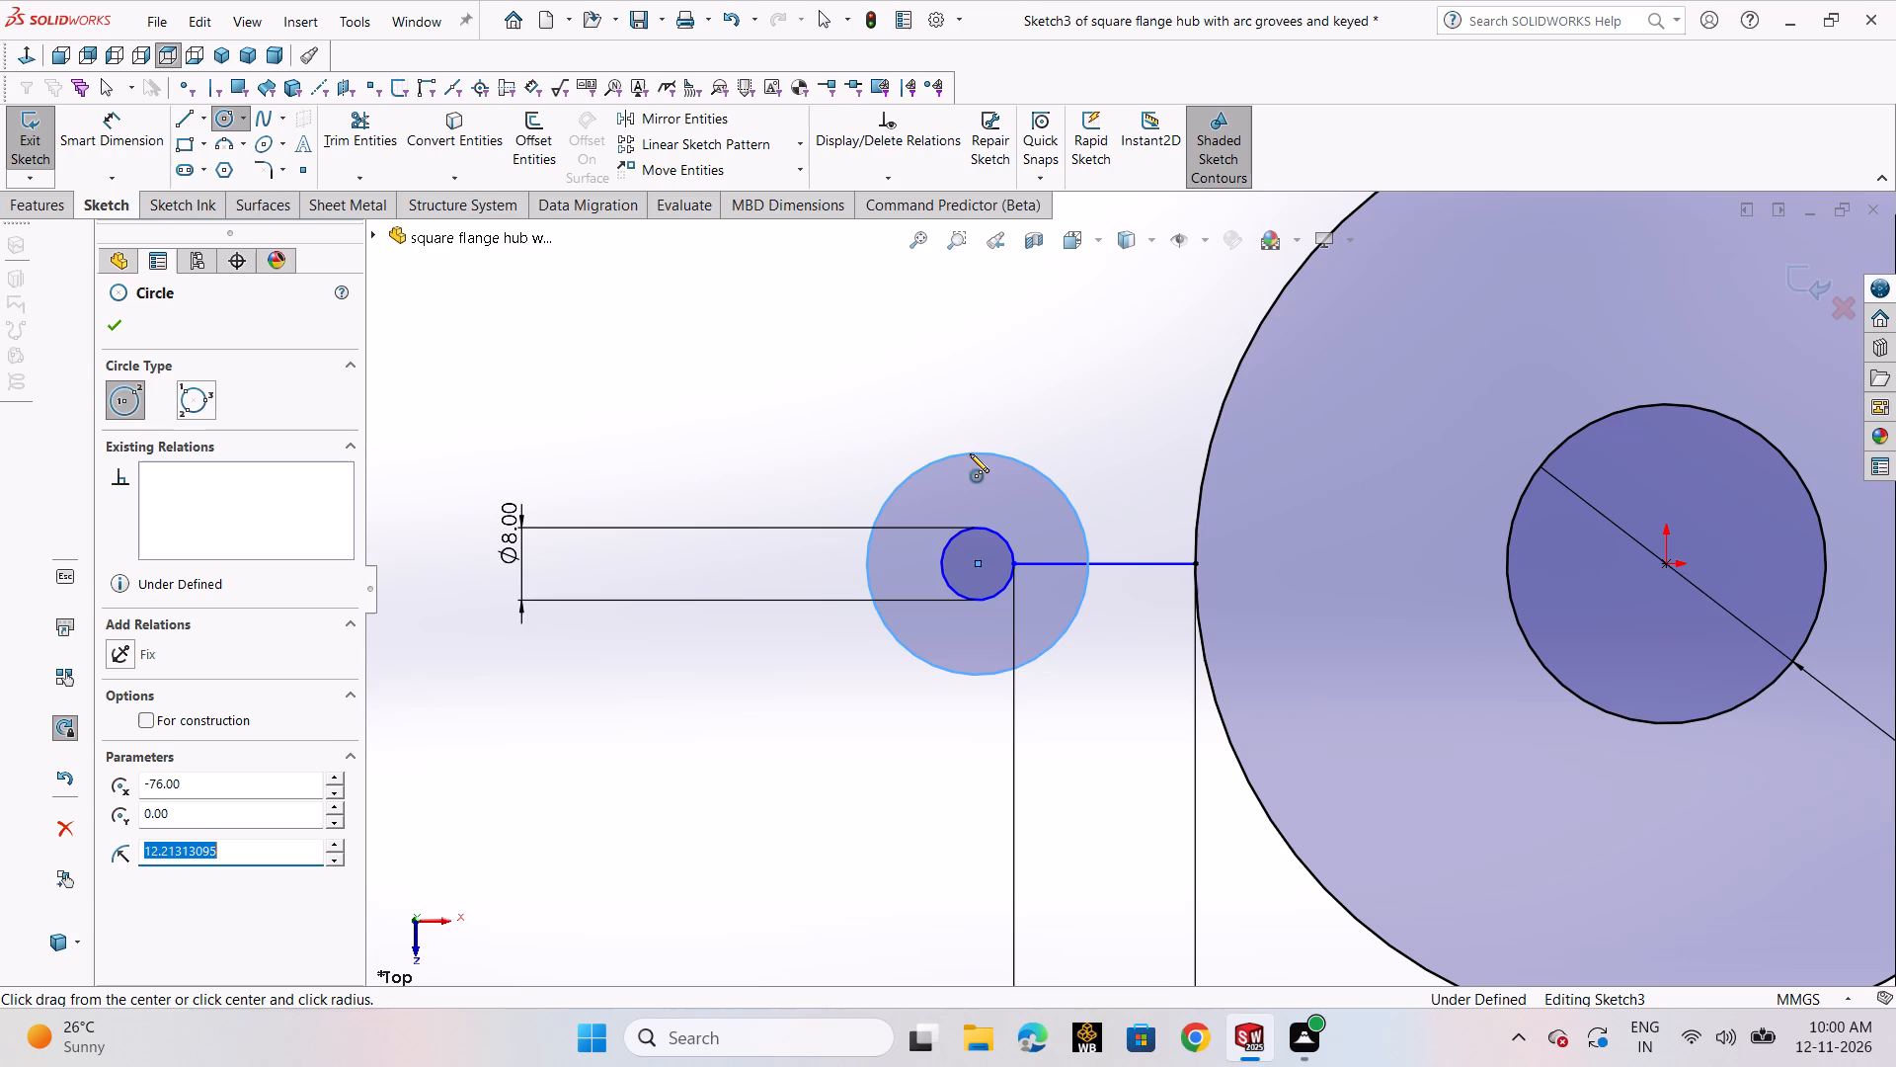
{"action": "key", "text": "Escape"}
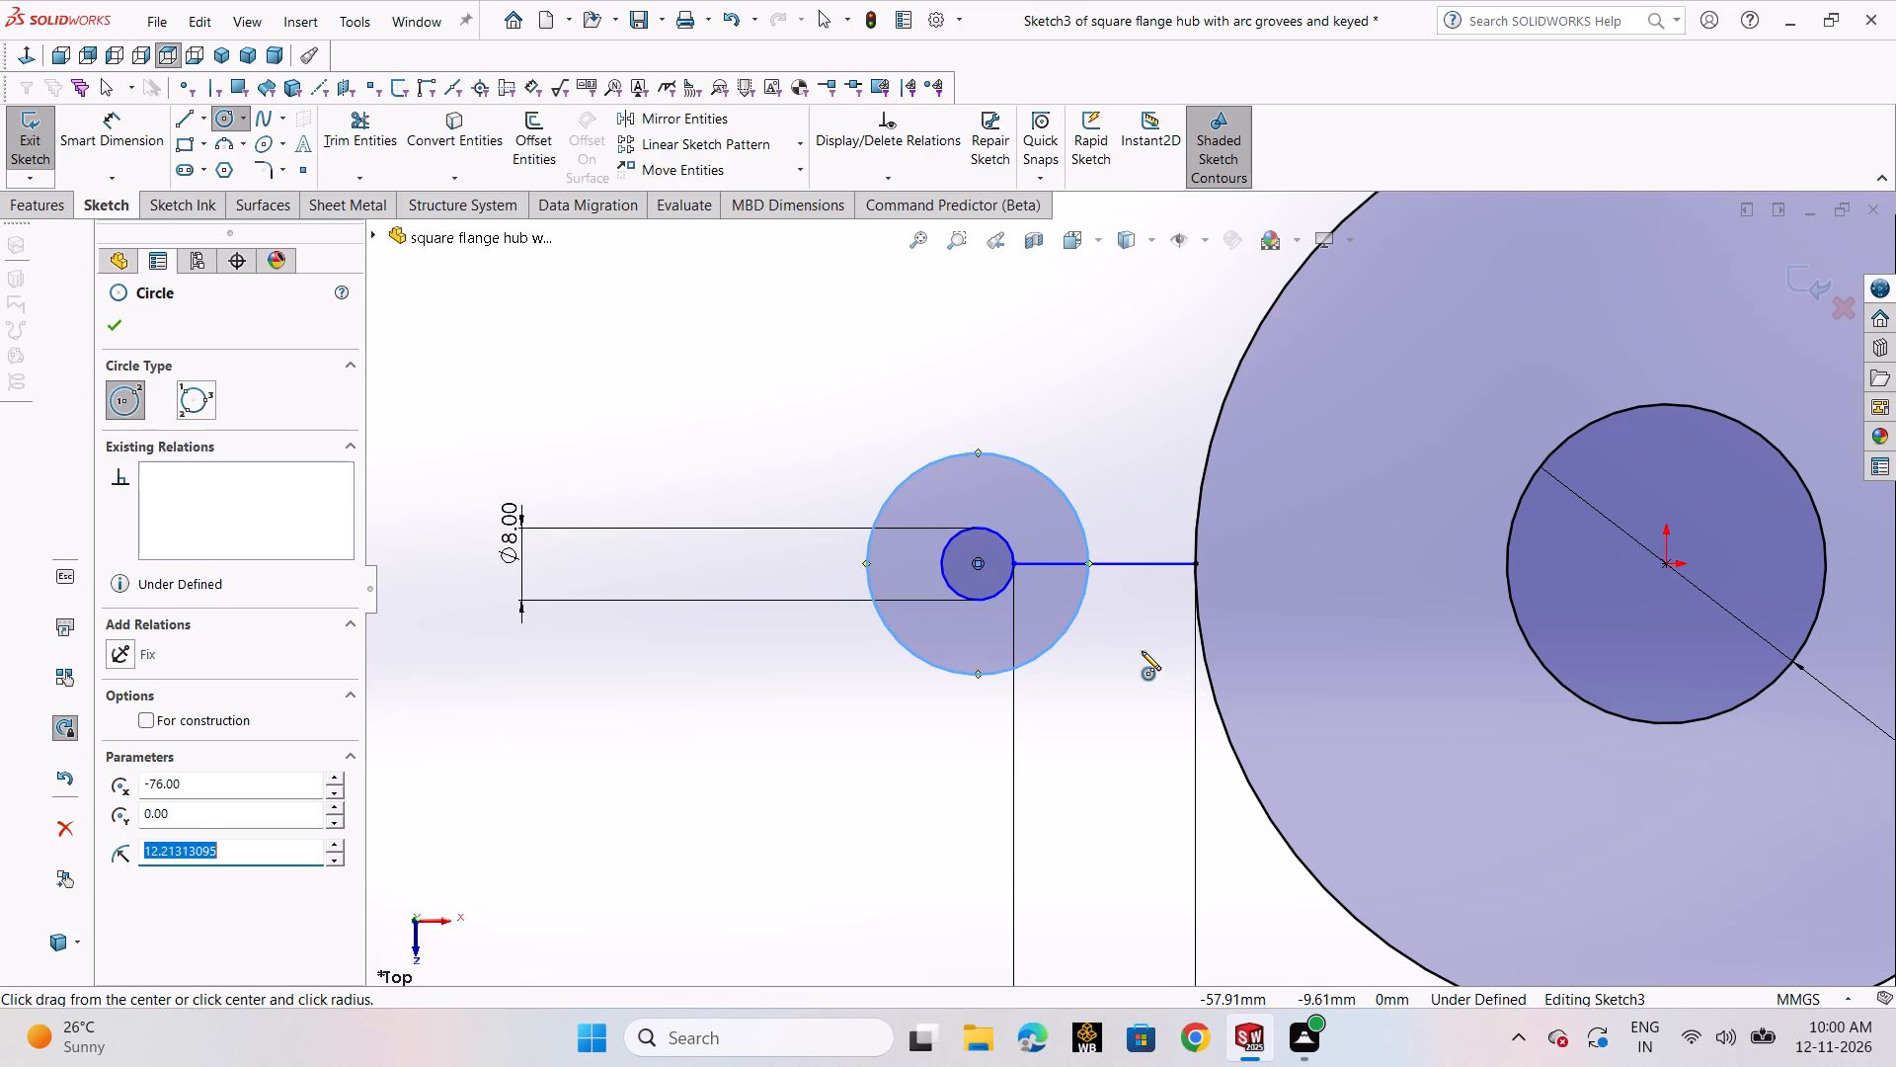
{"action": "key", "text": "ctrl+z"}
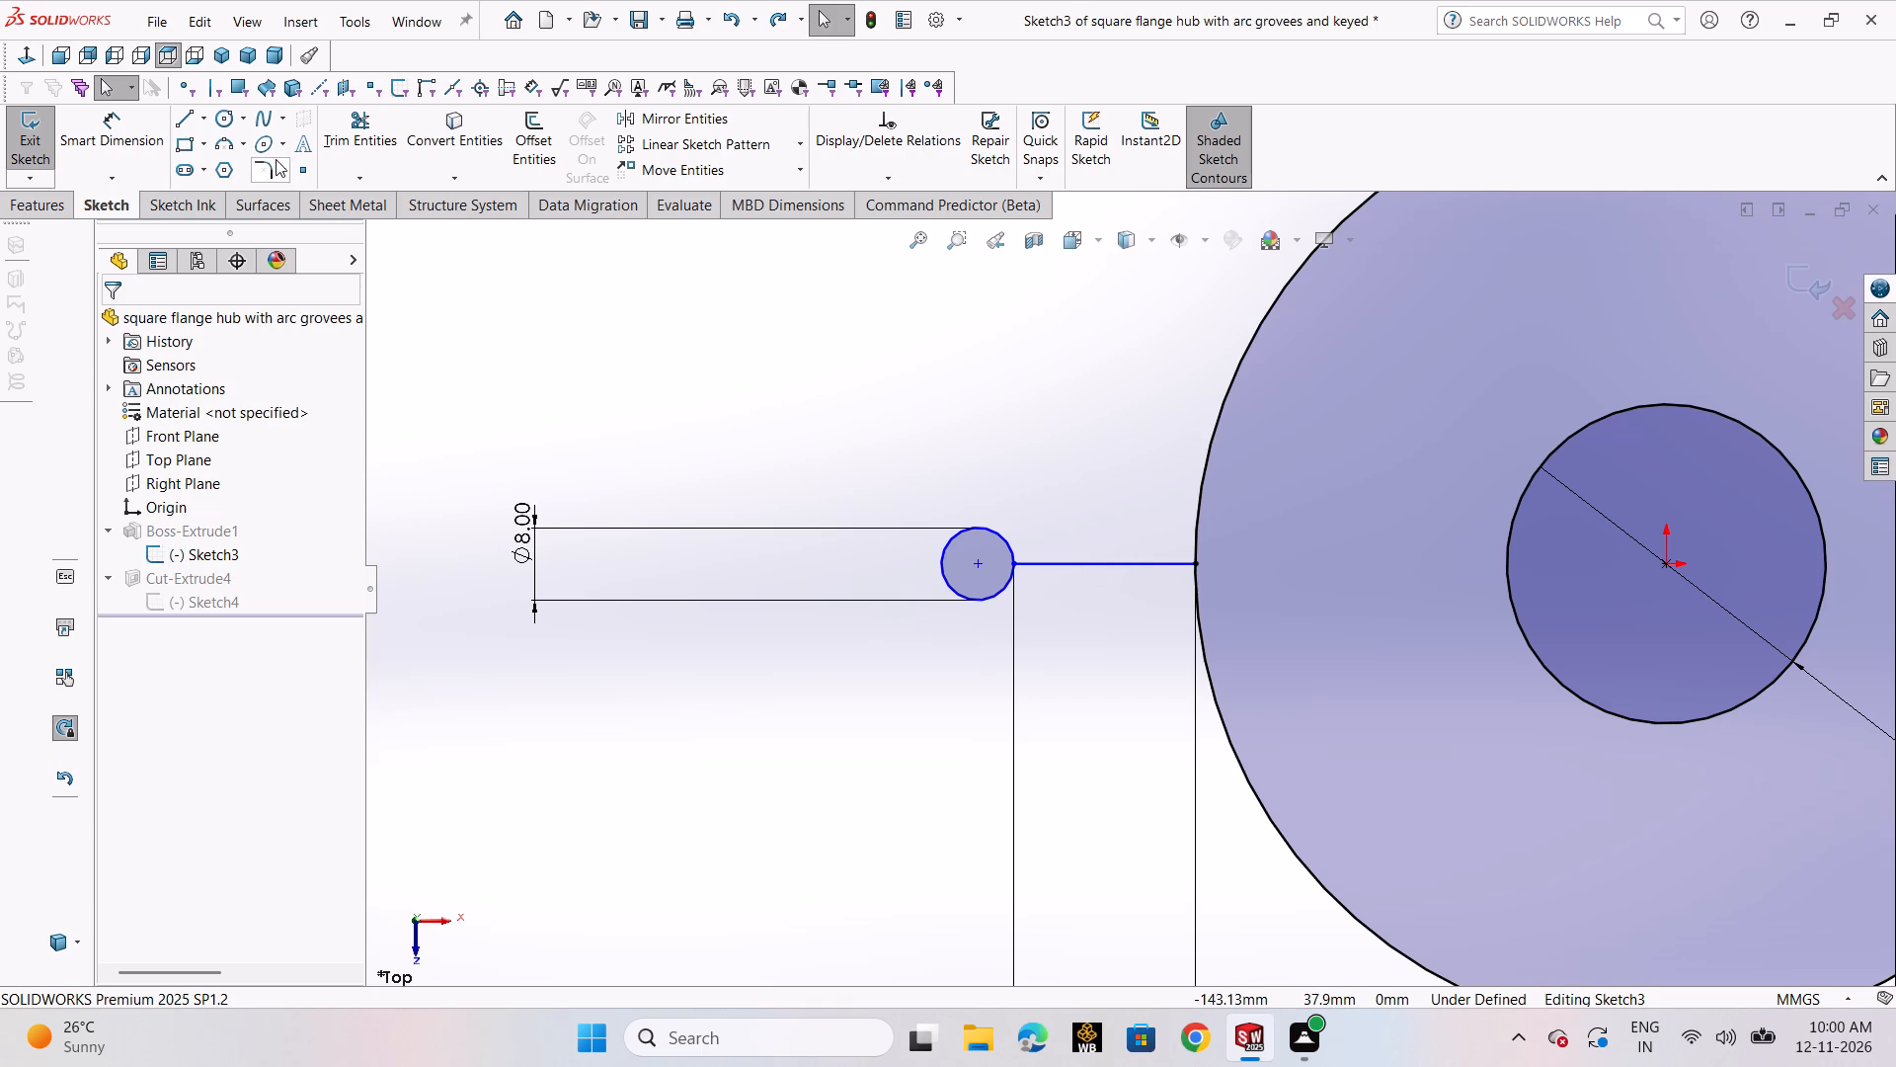
Place a sketch point on the short horizontal line, near its outer end.
{"action": "left_click", "coordinate": [302, 171]}
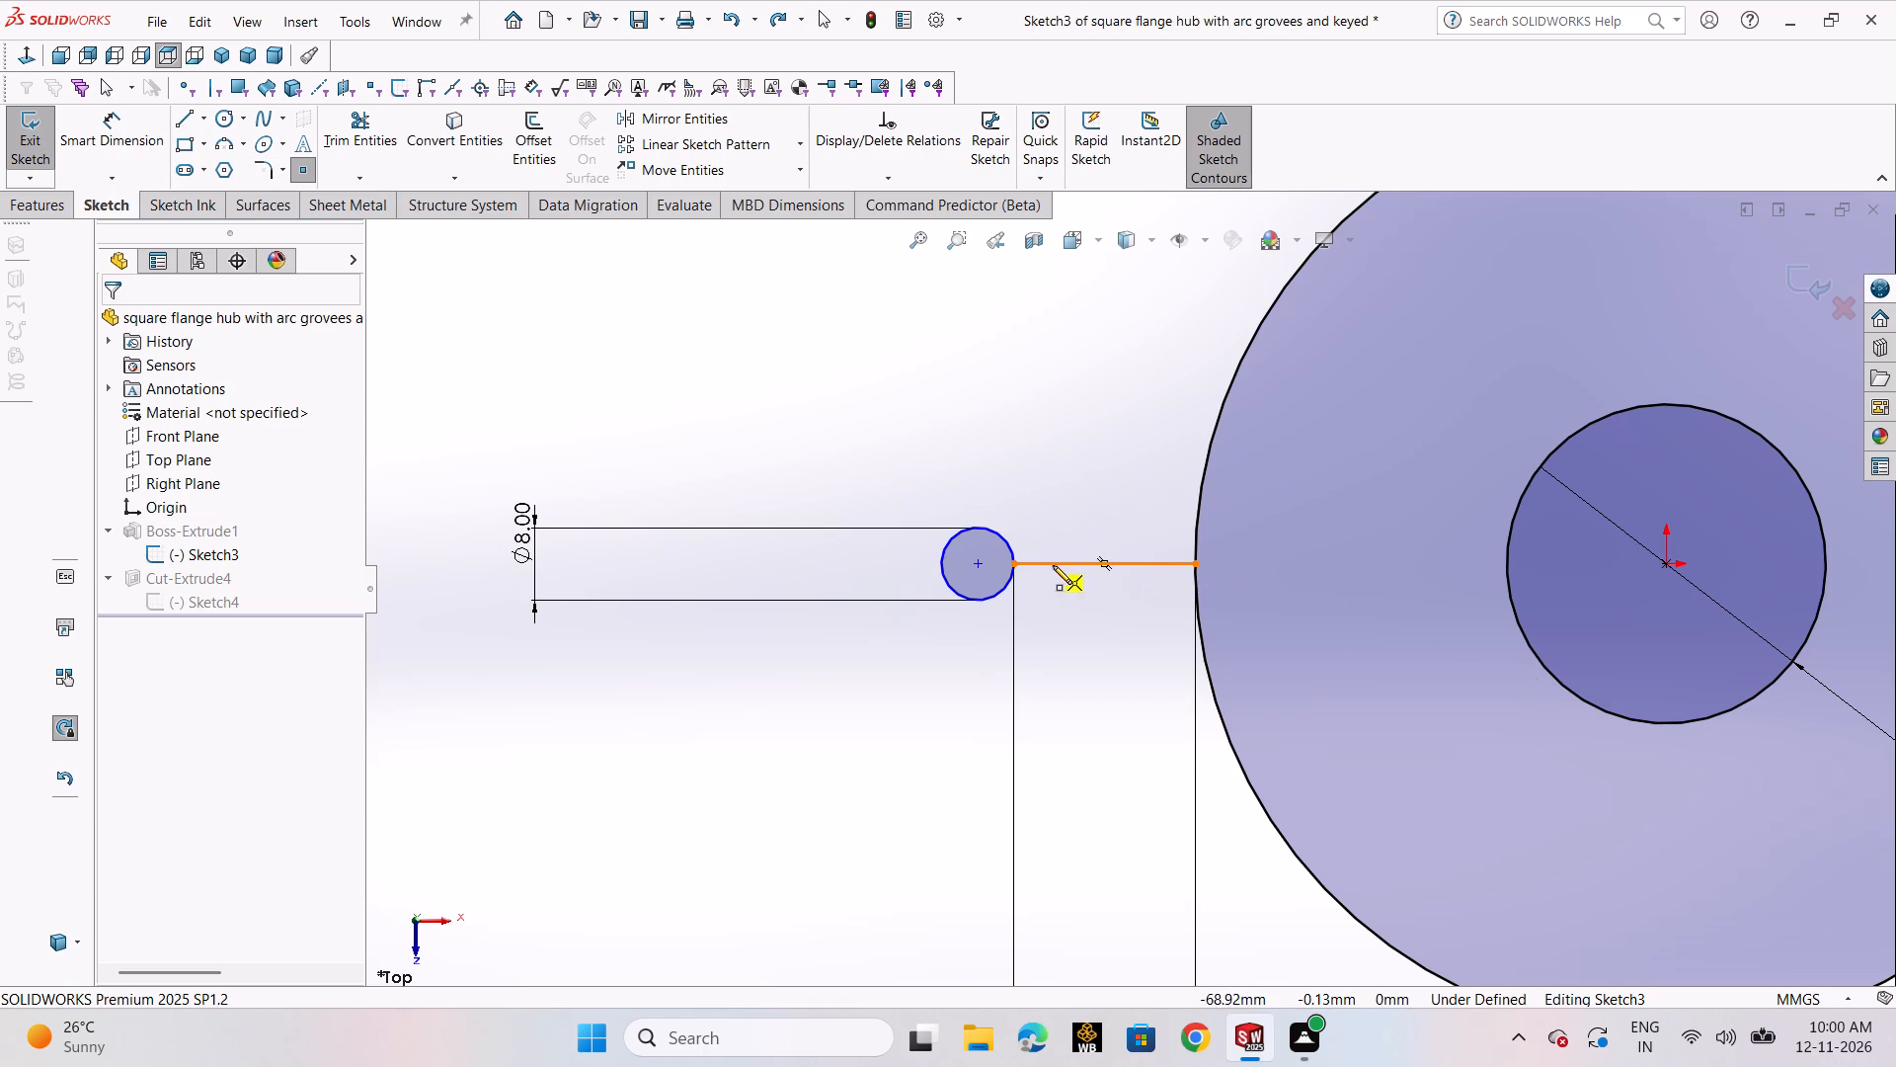
{"action": "left_click", "coordinate": [1062, 563]}
{"action": "right_click", "coordinate": [1062, 563]}
{"action": "left_click", "coordinate": [1129, 582]}
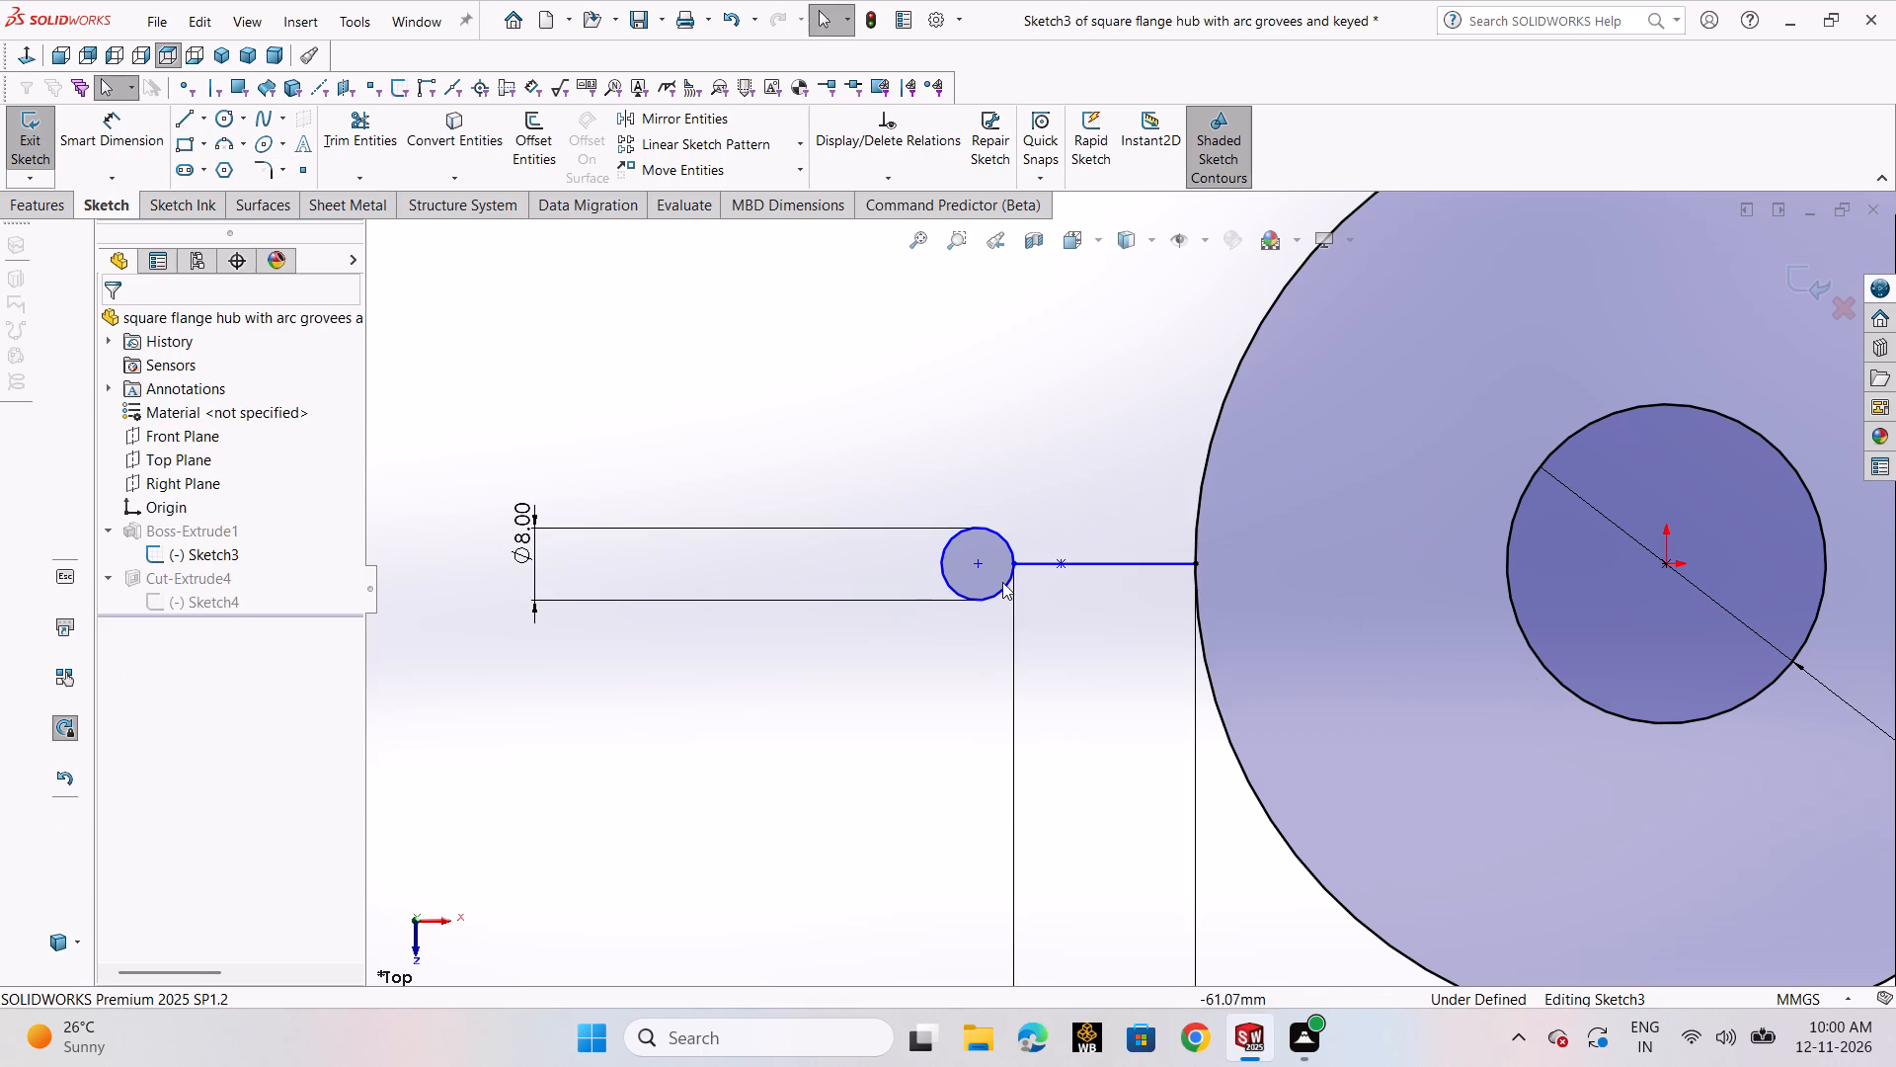
Dimension the distance from the new point to the line's inner end on the large central circle as 18 mm.
{"action": "left_click", "coordinate": [140, 136]}
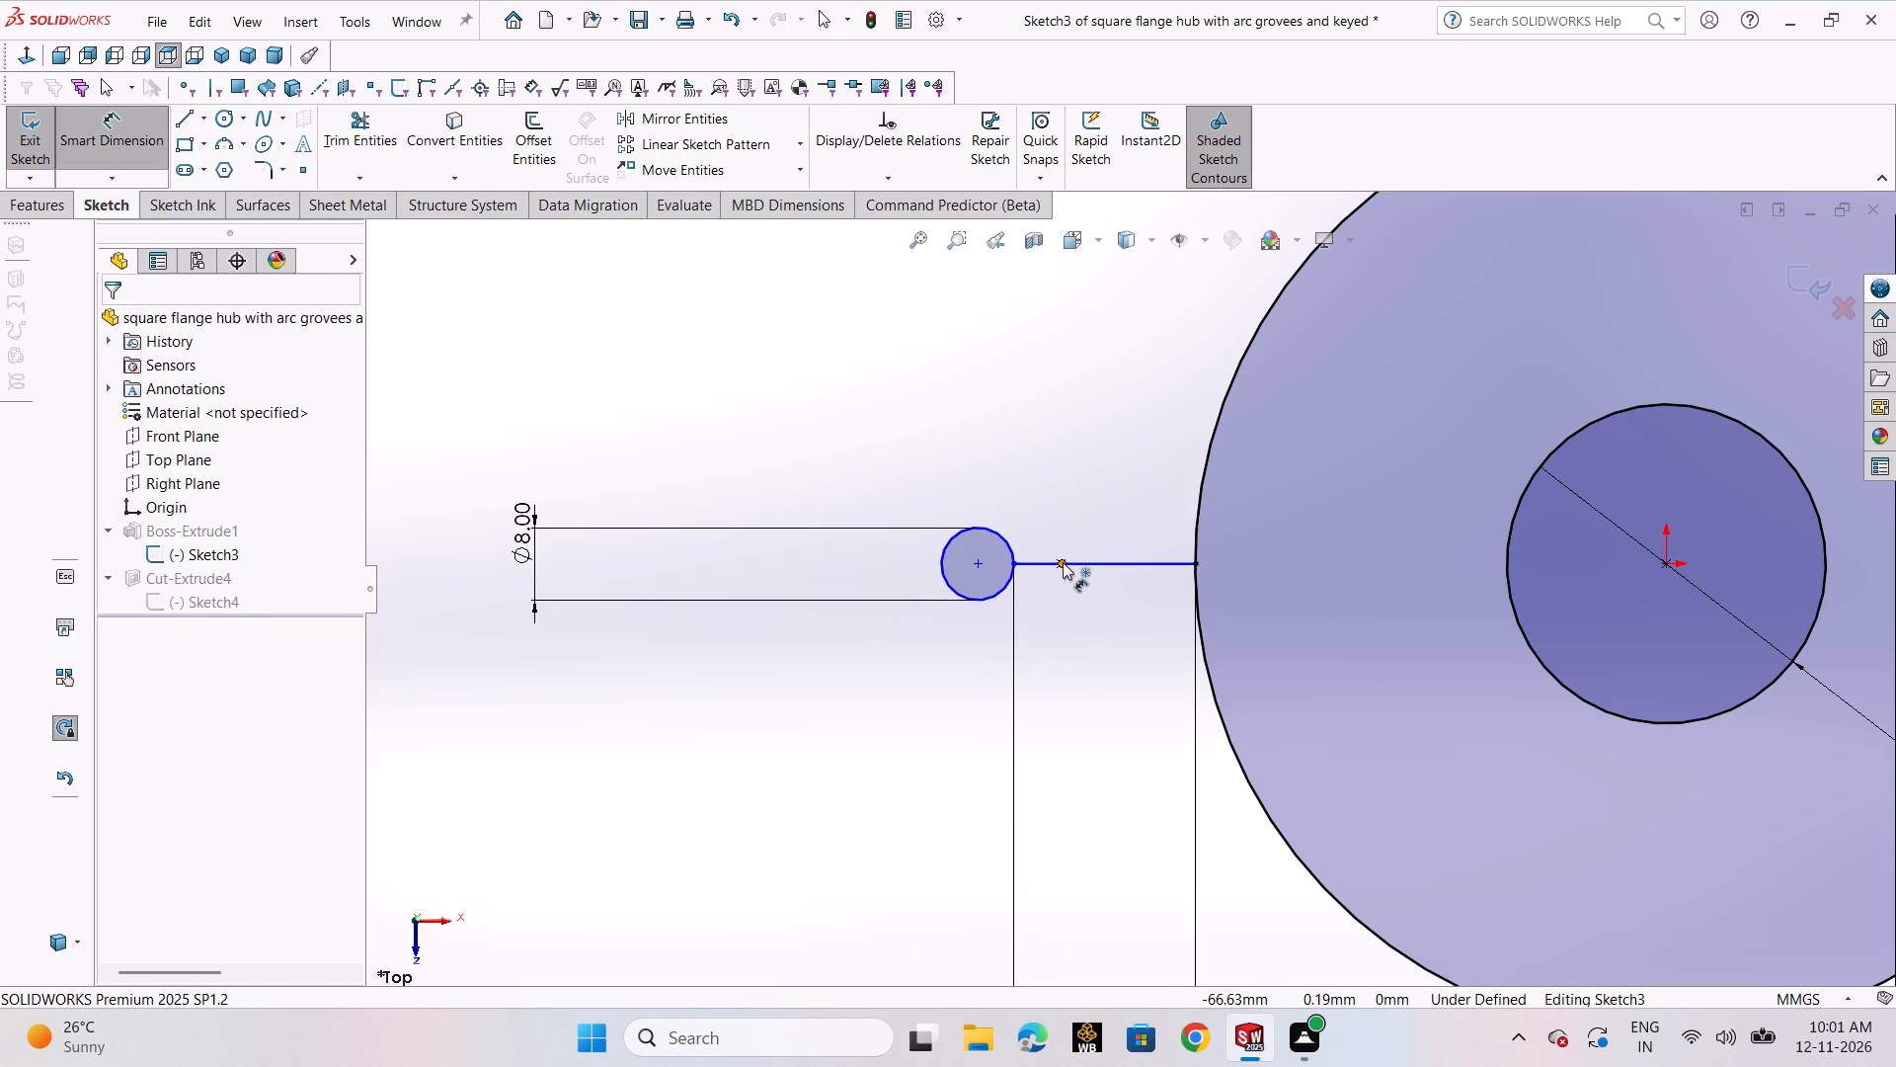
{"action": "left_click", "coordinate": [1063, 562]}
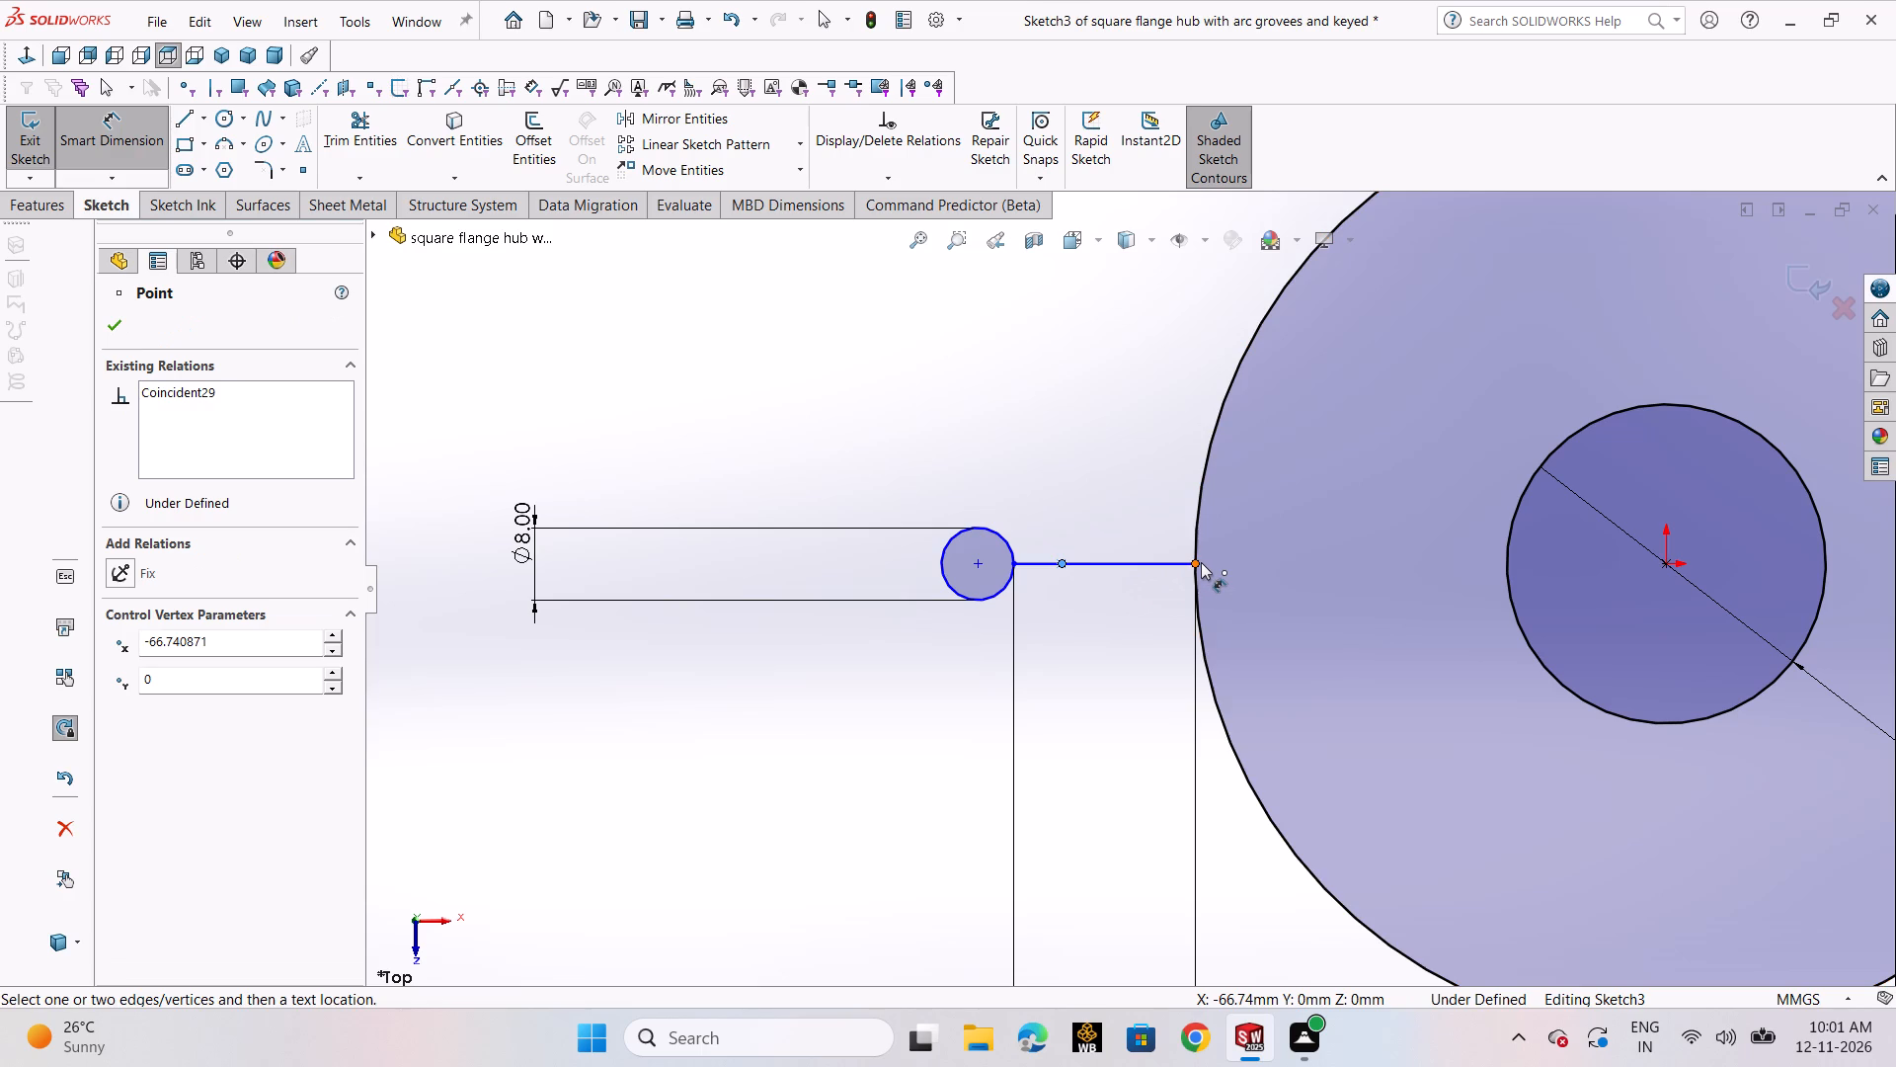
{"action": "left_click", "coordinate": [1201, 562]}
{"action": "left_click", "coordinate": [1139, 688]}
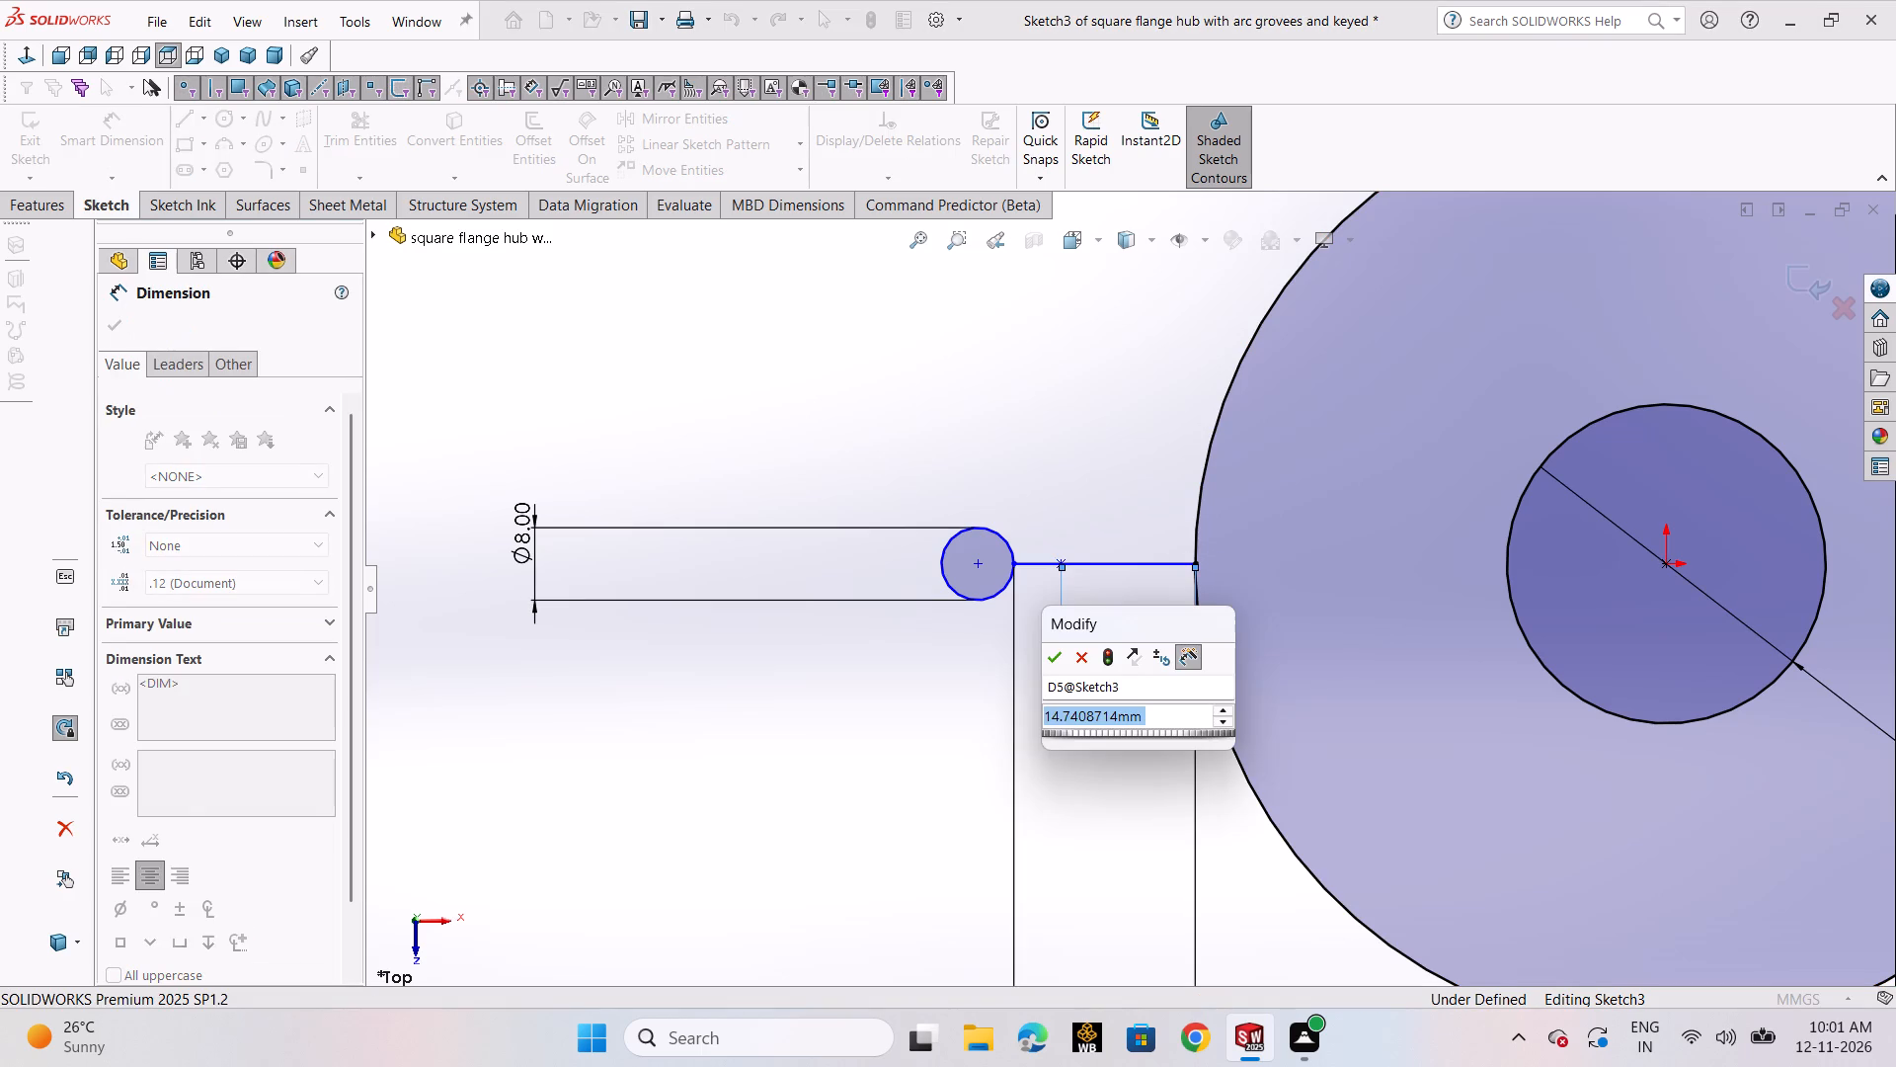
{"action": "type", "text": "18"}
{"action": "key", "text": "Return"}
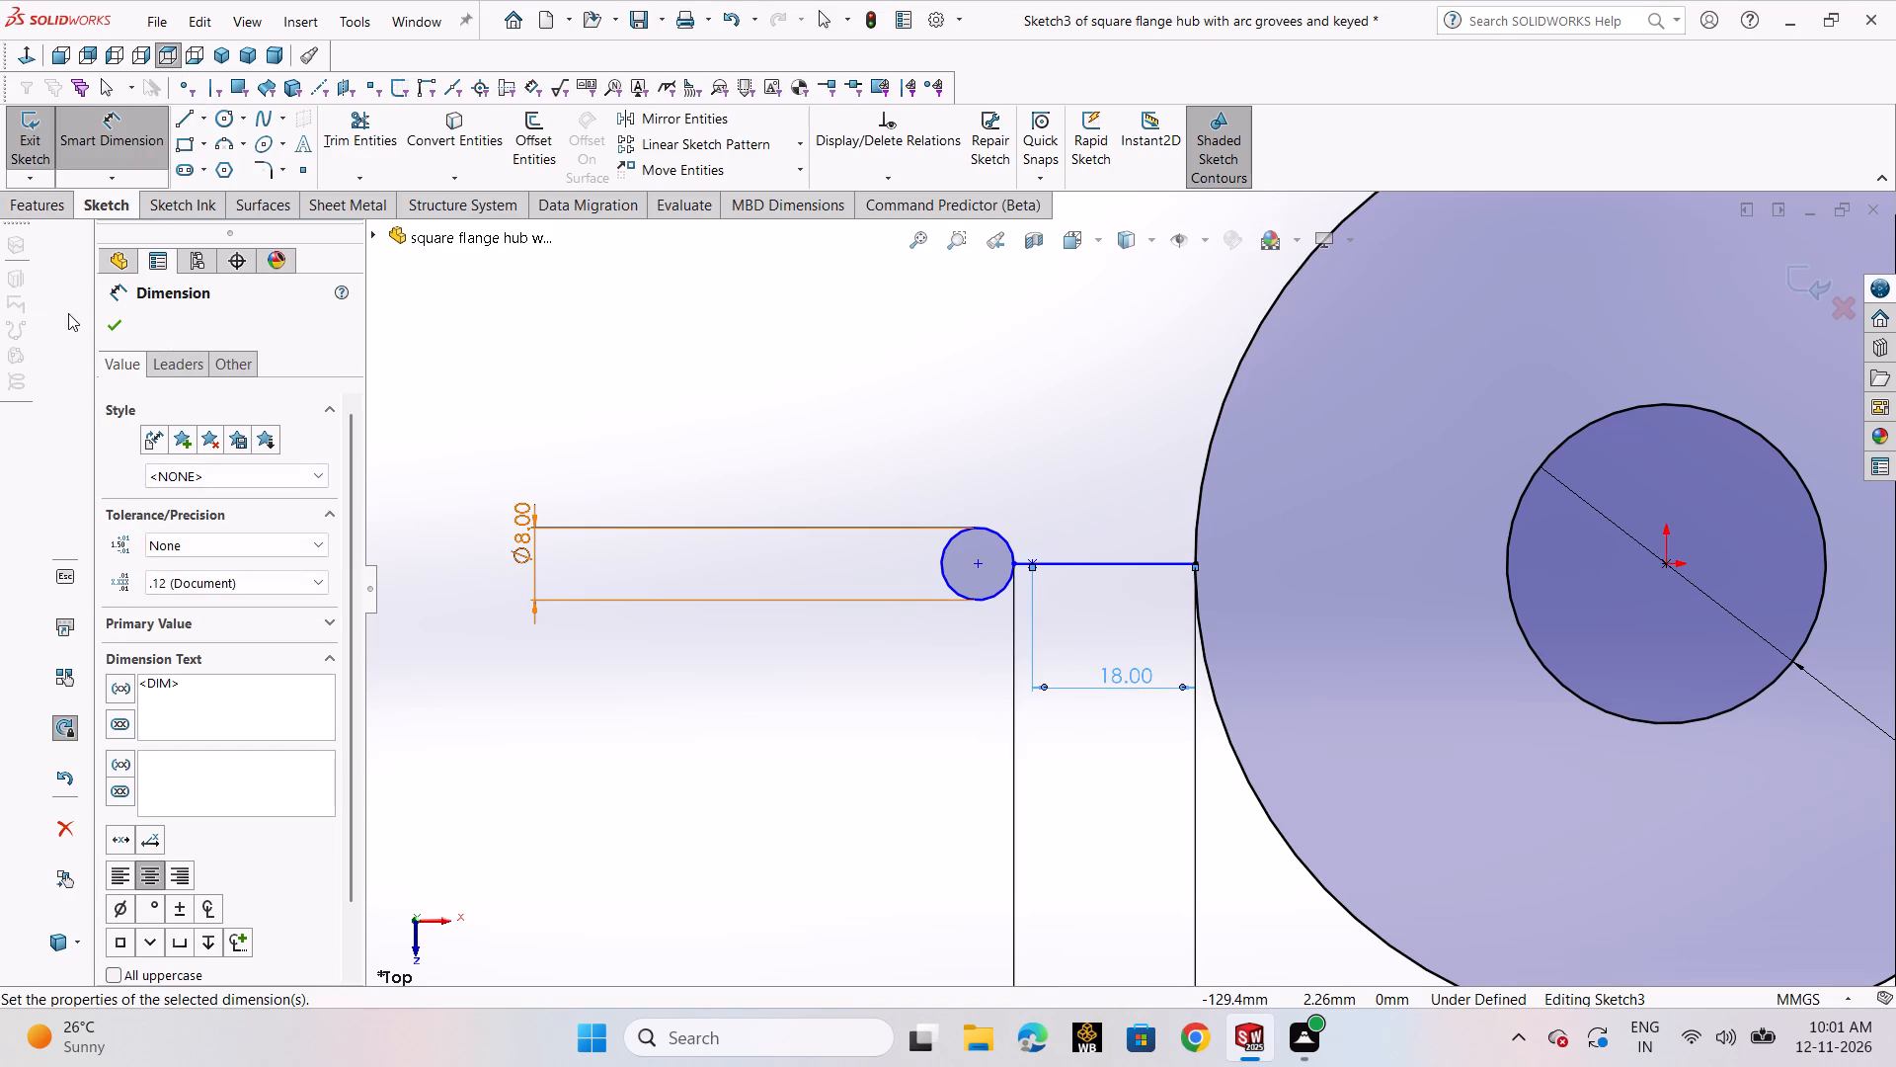
{"action": "left_click", "coordinate": [111, 336]}
Draw a circle centred on the origin and passing through the new point on the short line, with a 70 mm radius.
{"action": "left_click", "coordinate": [219, 120]}
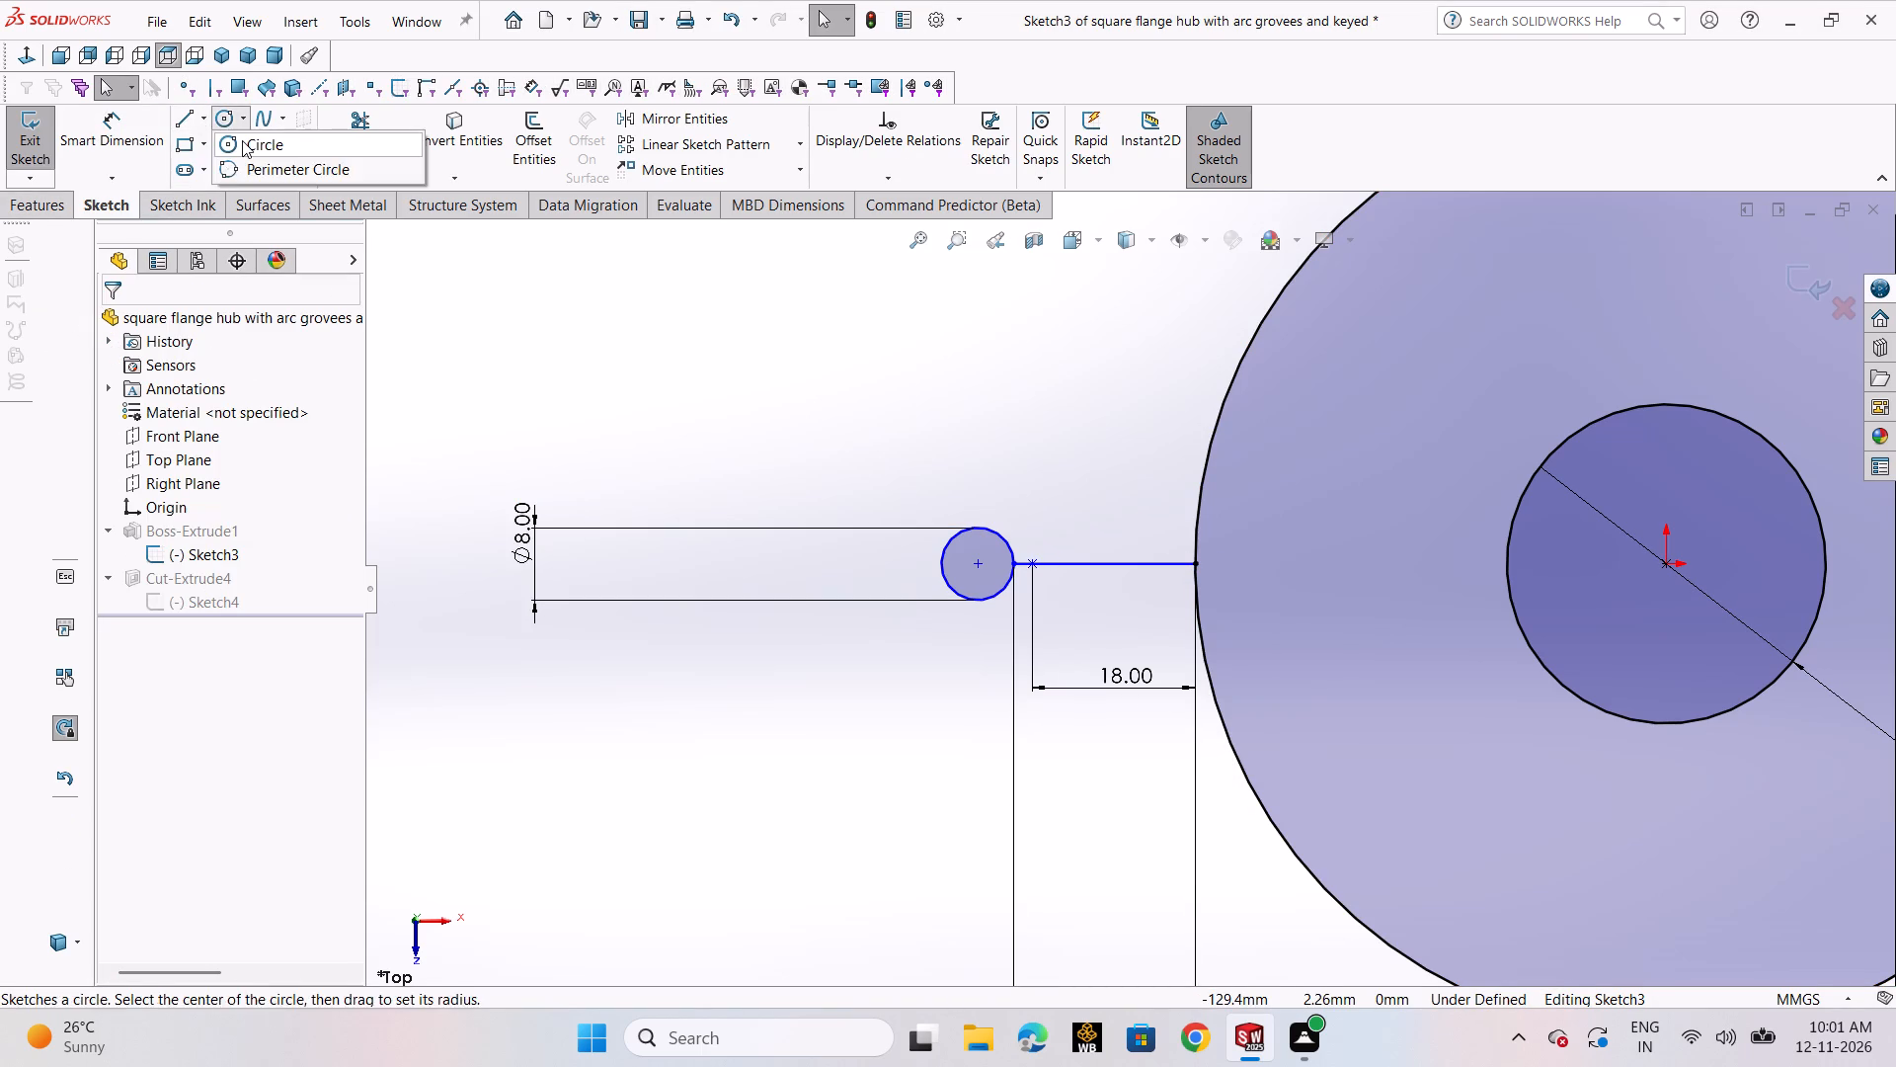
{"action": "left_click", "coordinate": [242, 140]}
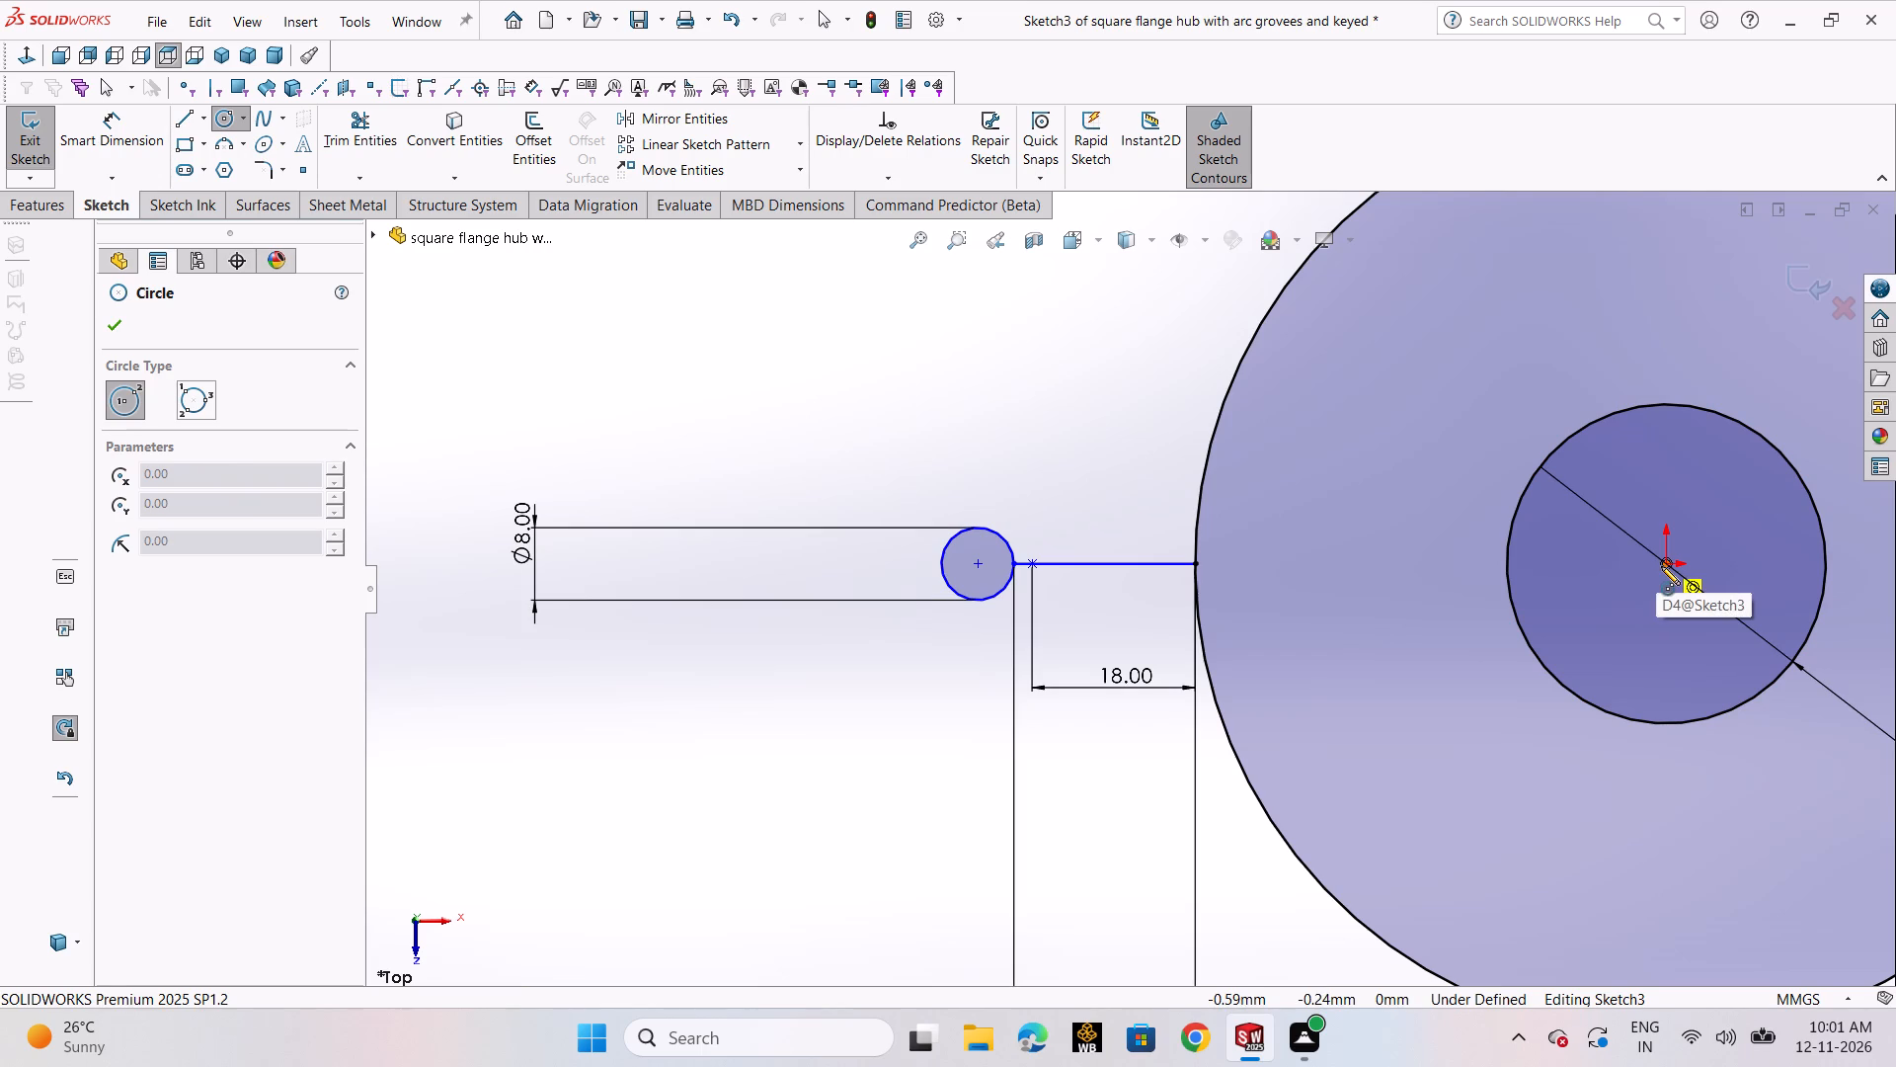
{"action": "left_click", "coordinate": [1661, 566]}
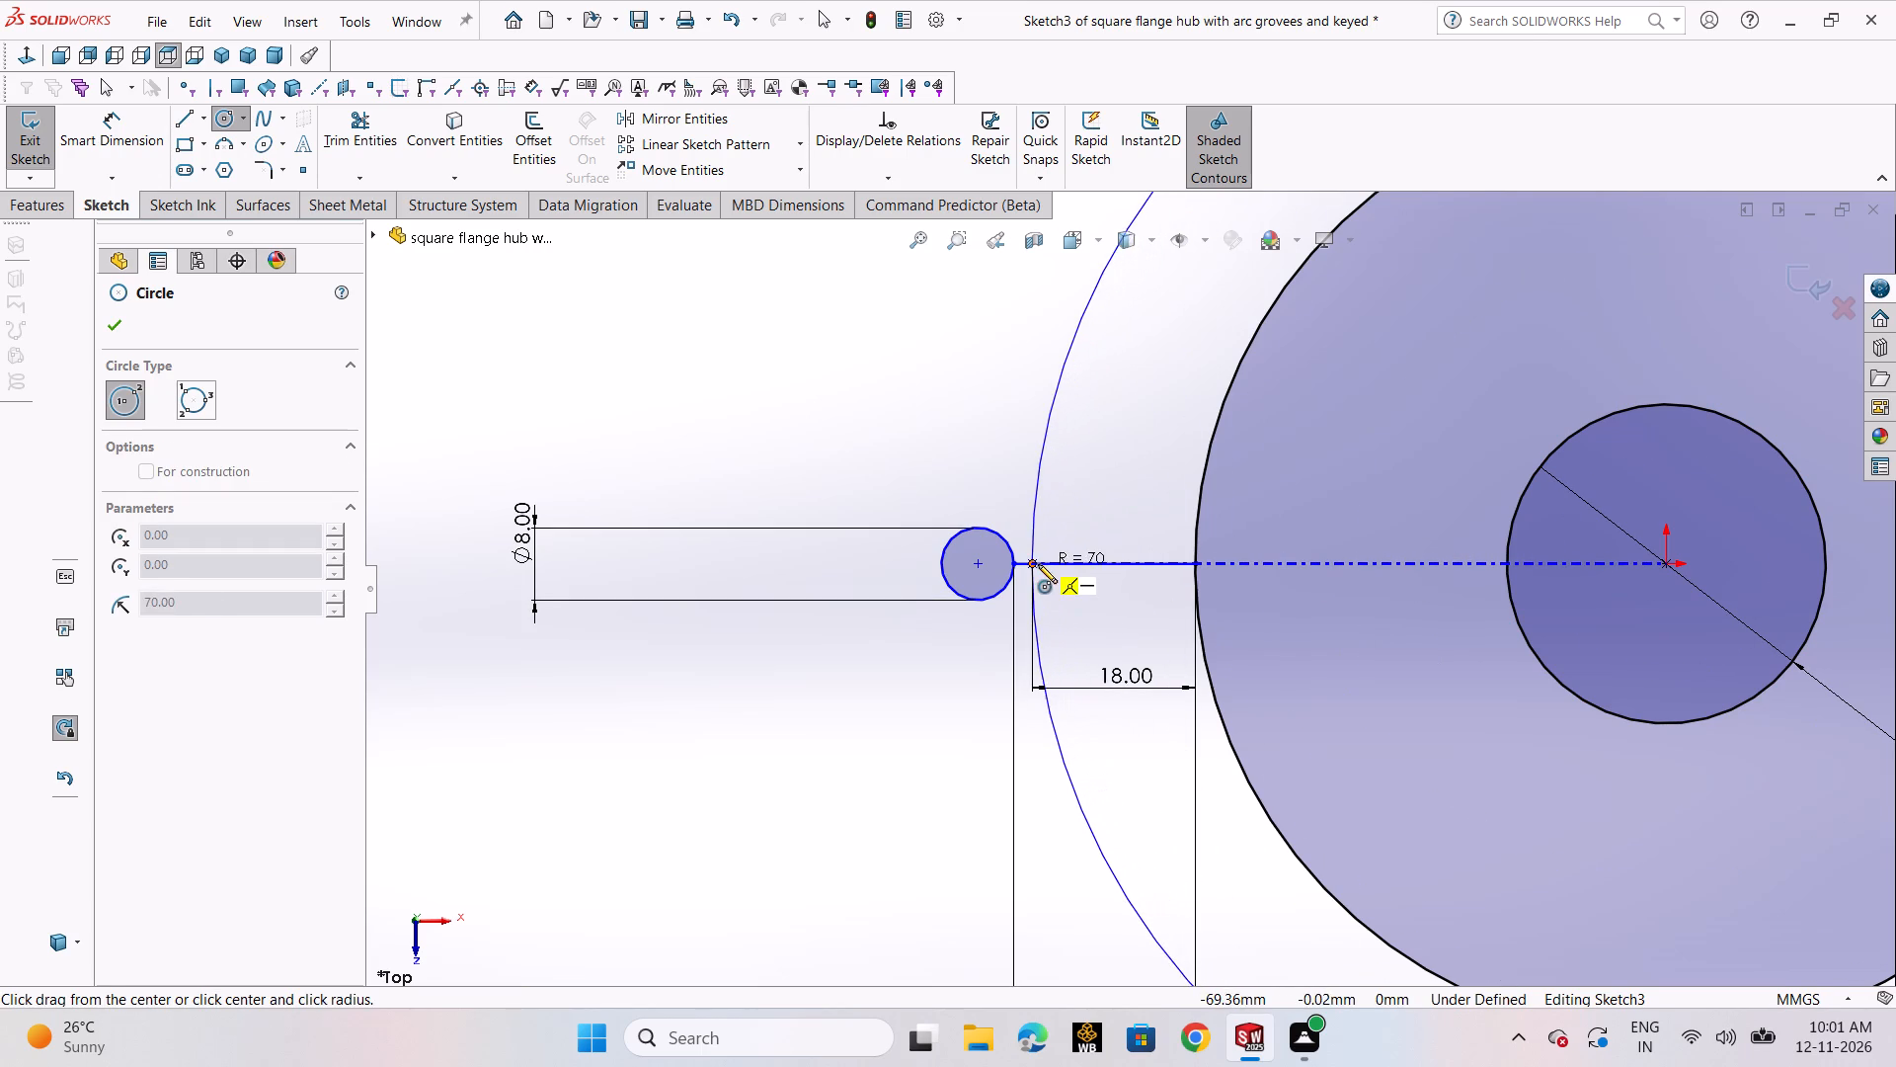
{"action": "left_click", "coordinate": [1038, 564]}
{"action": "right_click", "coordinate": [1038, 564]}
{"action": "left_click", "coordinate": [1078, 580]}
{"action": "scroll", "coordinate": [1365, 473], "scroll_direction": "up", "scroll_amount": 3}
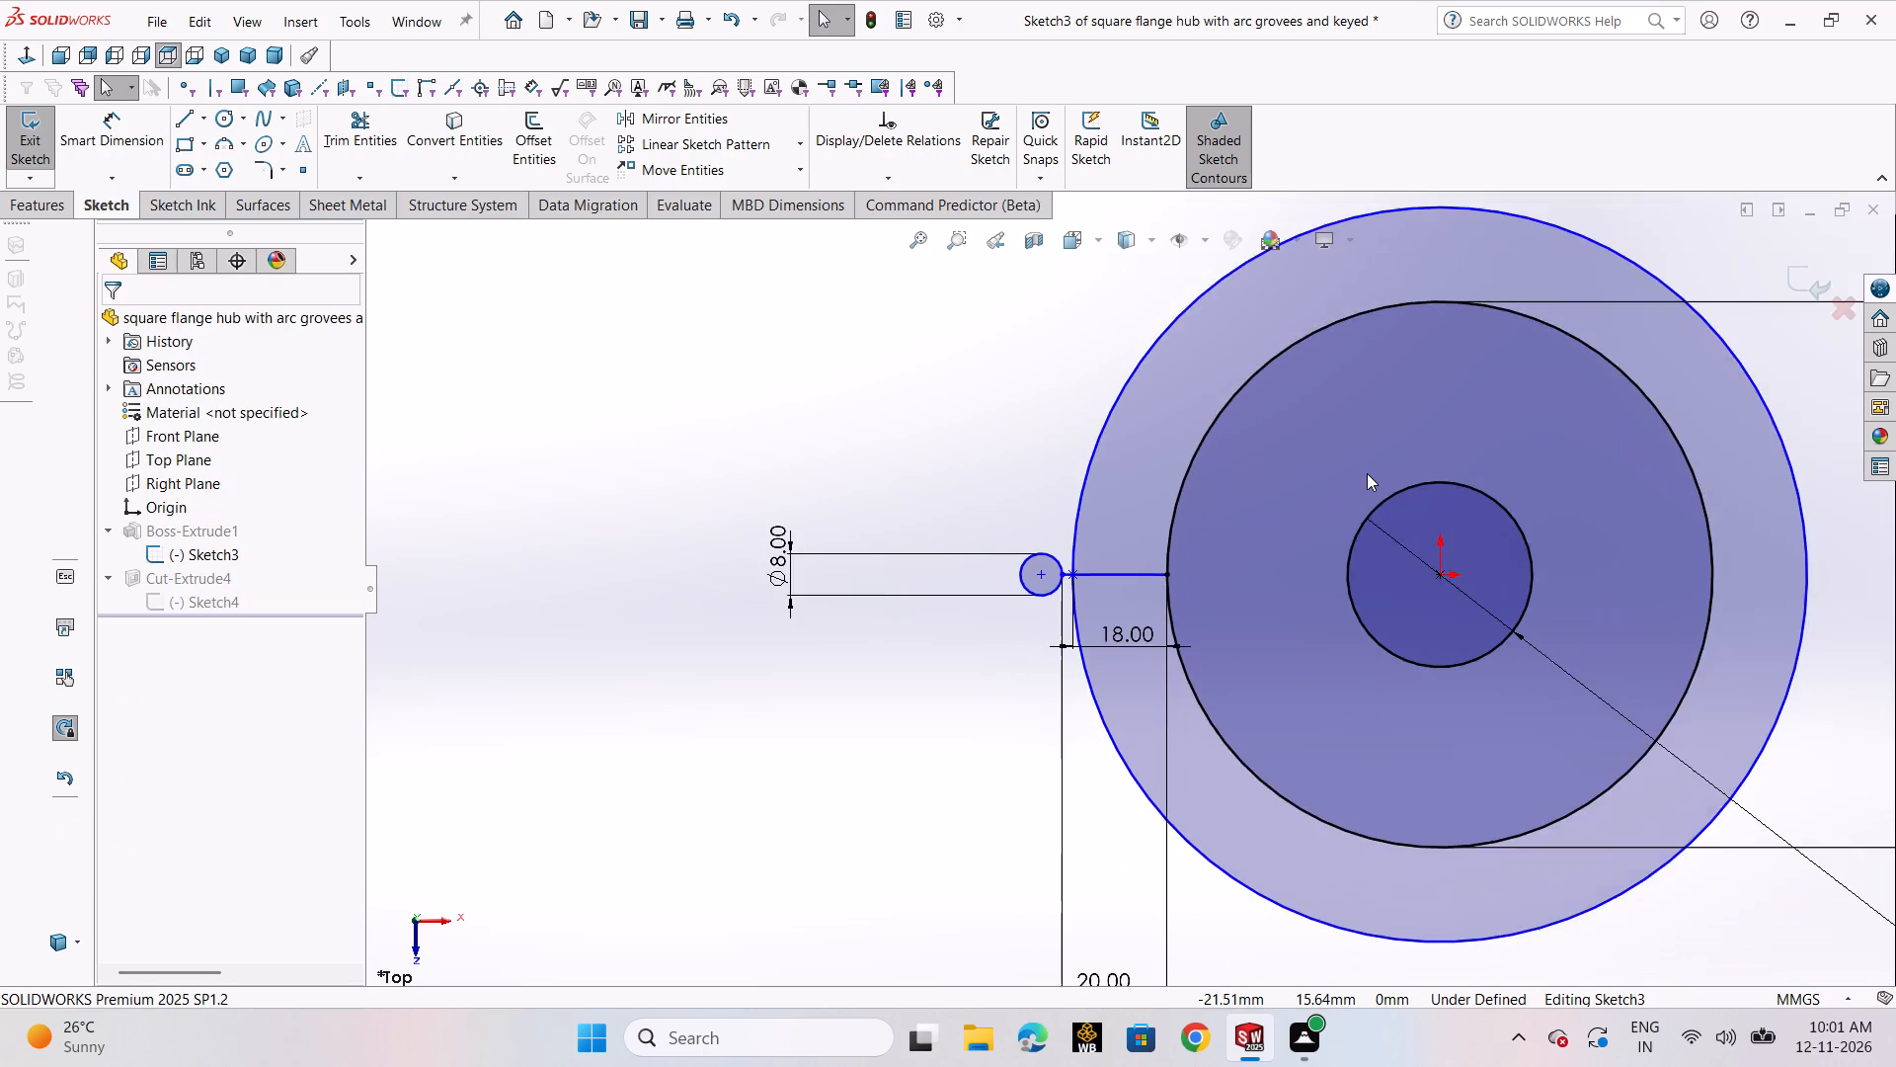
{"action": "scroll", "coordinate": [1371, 471], "scroll_direction": "up", "scroll_amount": 2}
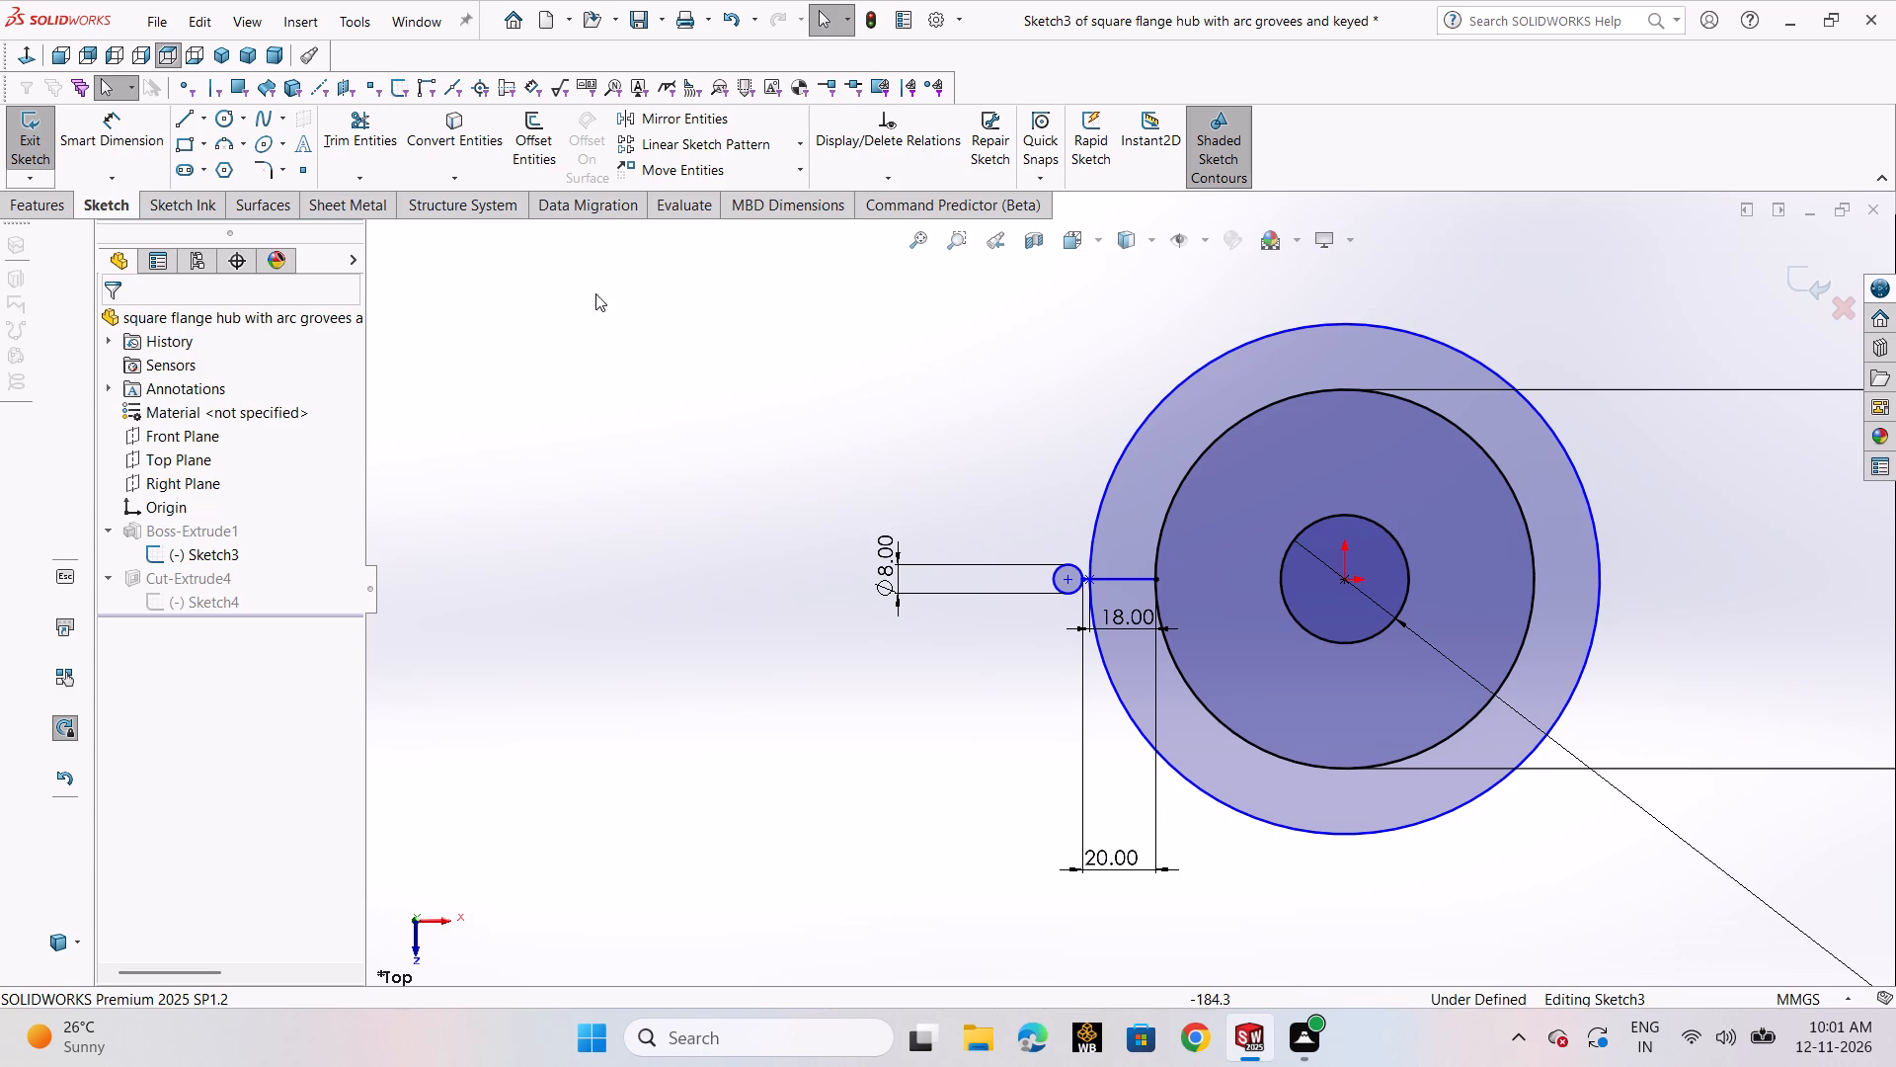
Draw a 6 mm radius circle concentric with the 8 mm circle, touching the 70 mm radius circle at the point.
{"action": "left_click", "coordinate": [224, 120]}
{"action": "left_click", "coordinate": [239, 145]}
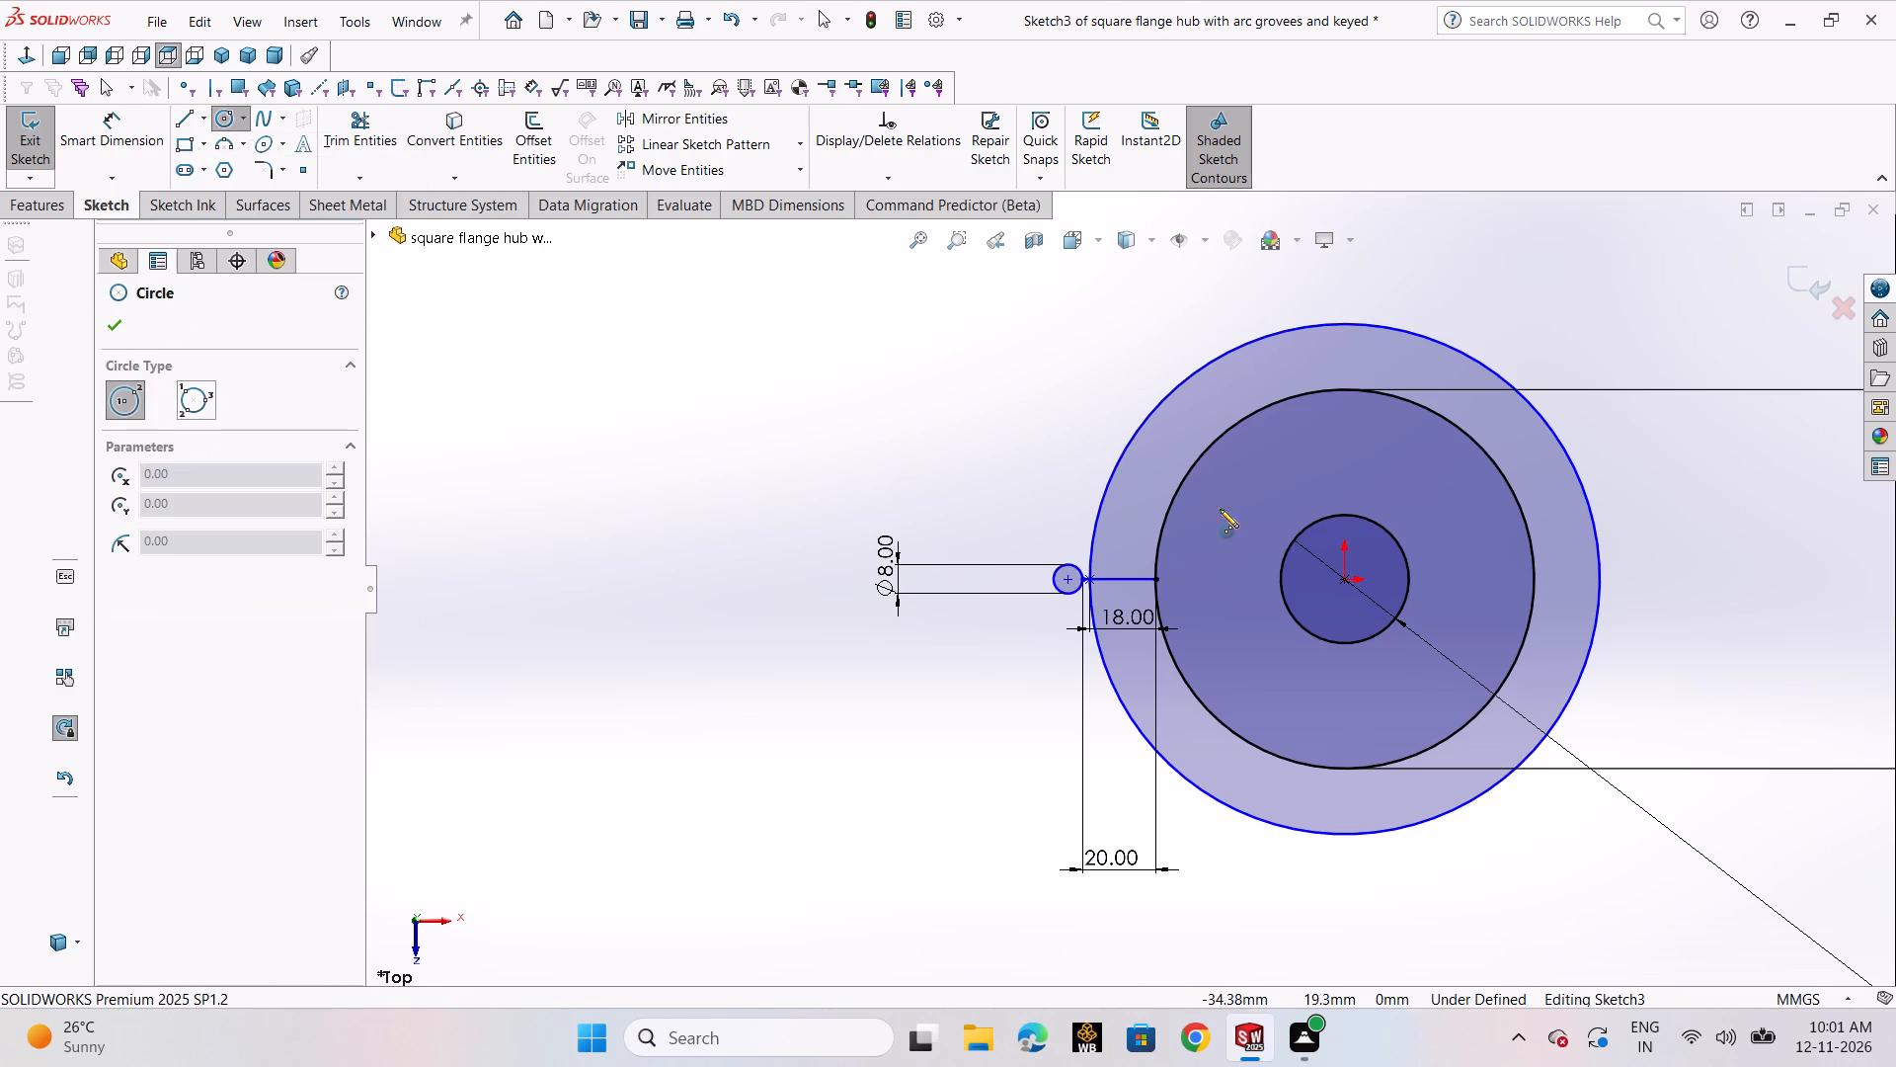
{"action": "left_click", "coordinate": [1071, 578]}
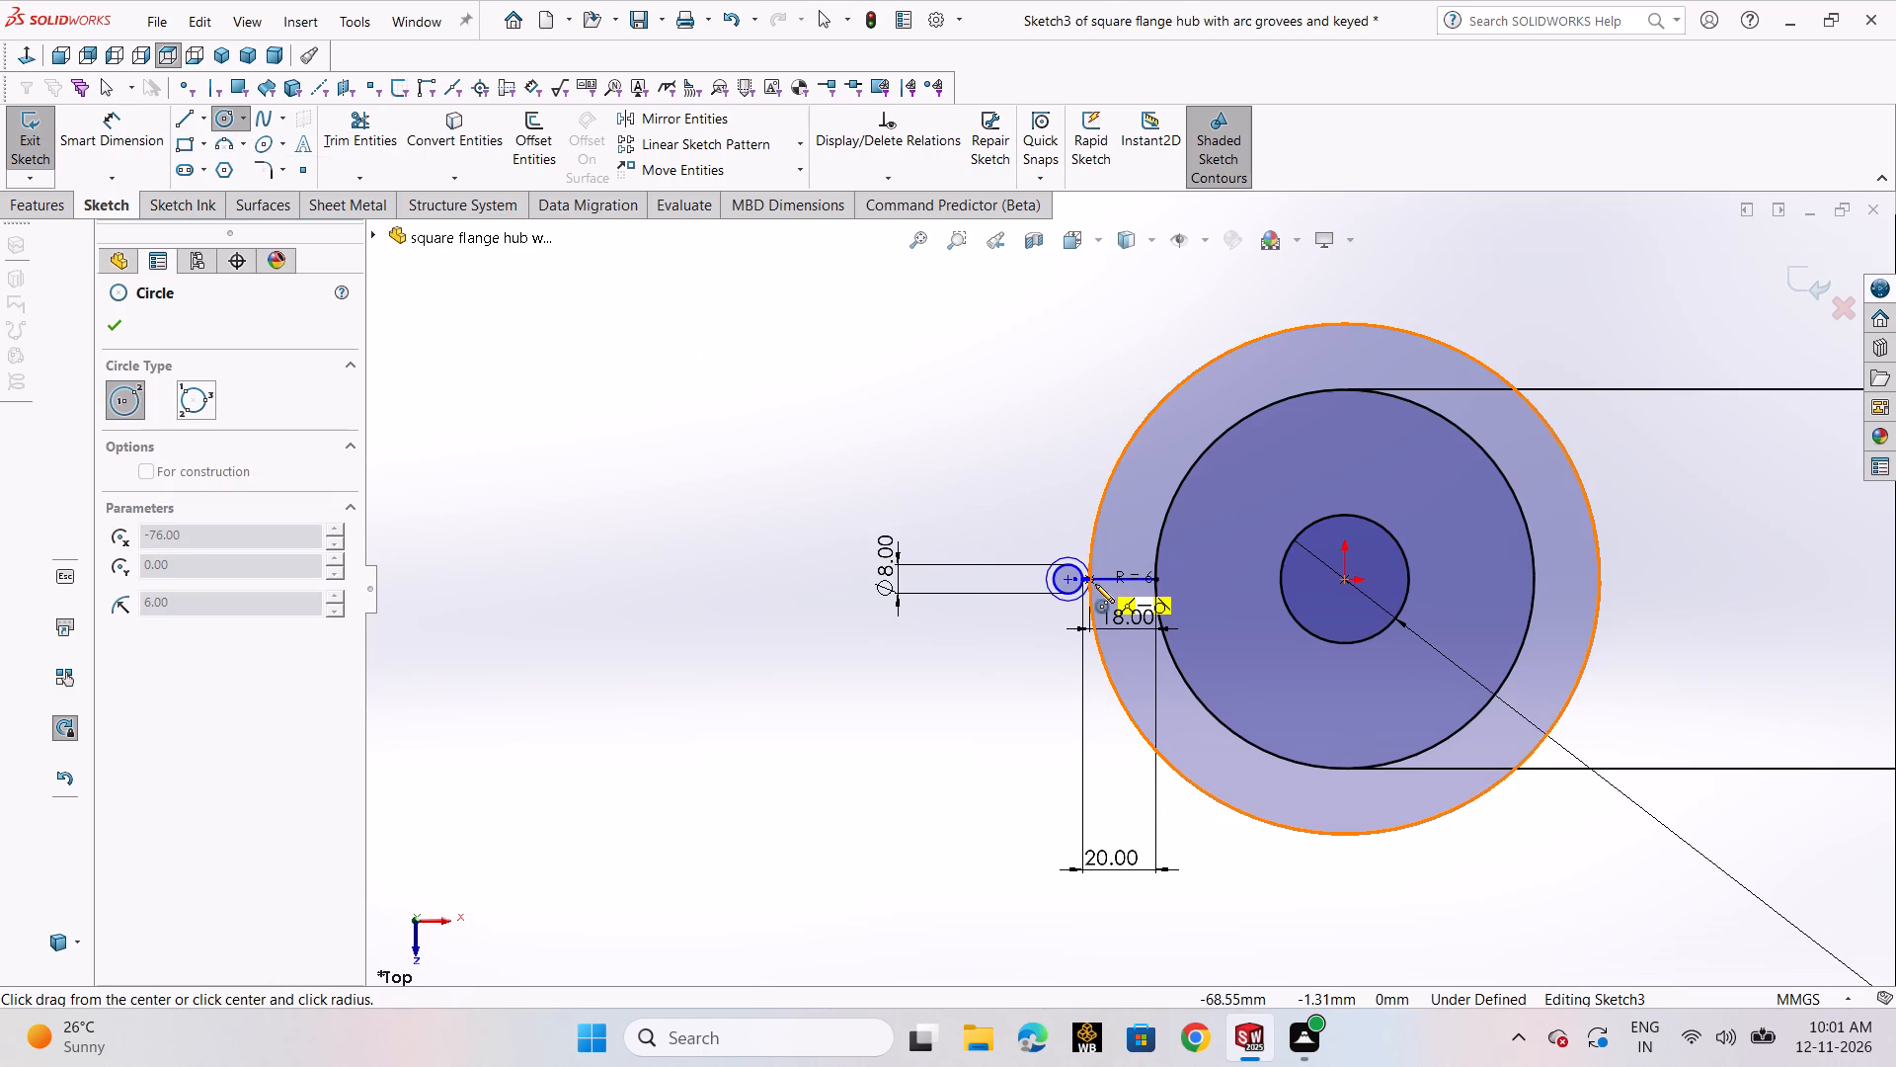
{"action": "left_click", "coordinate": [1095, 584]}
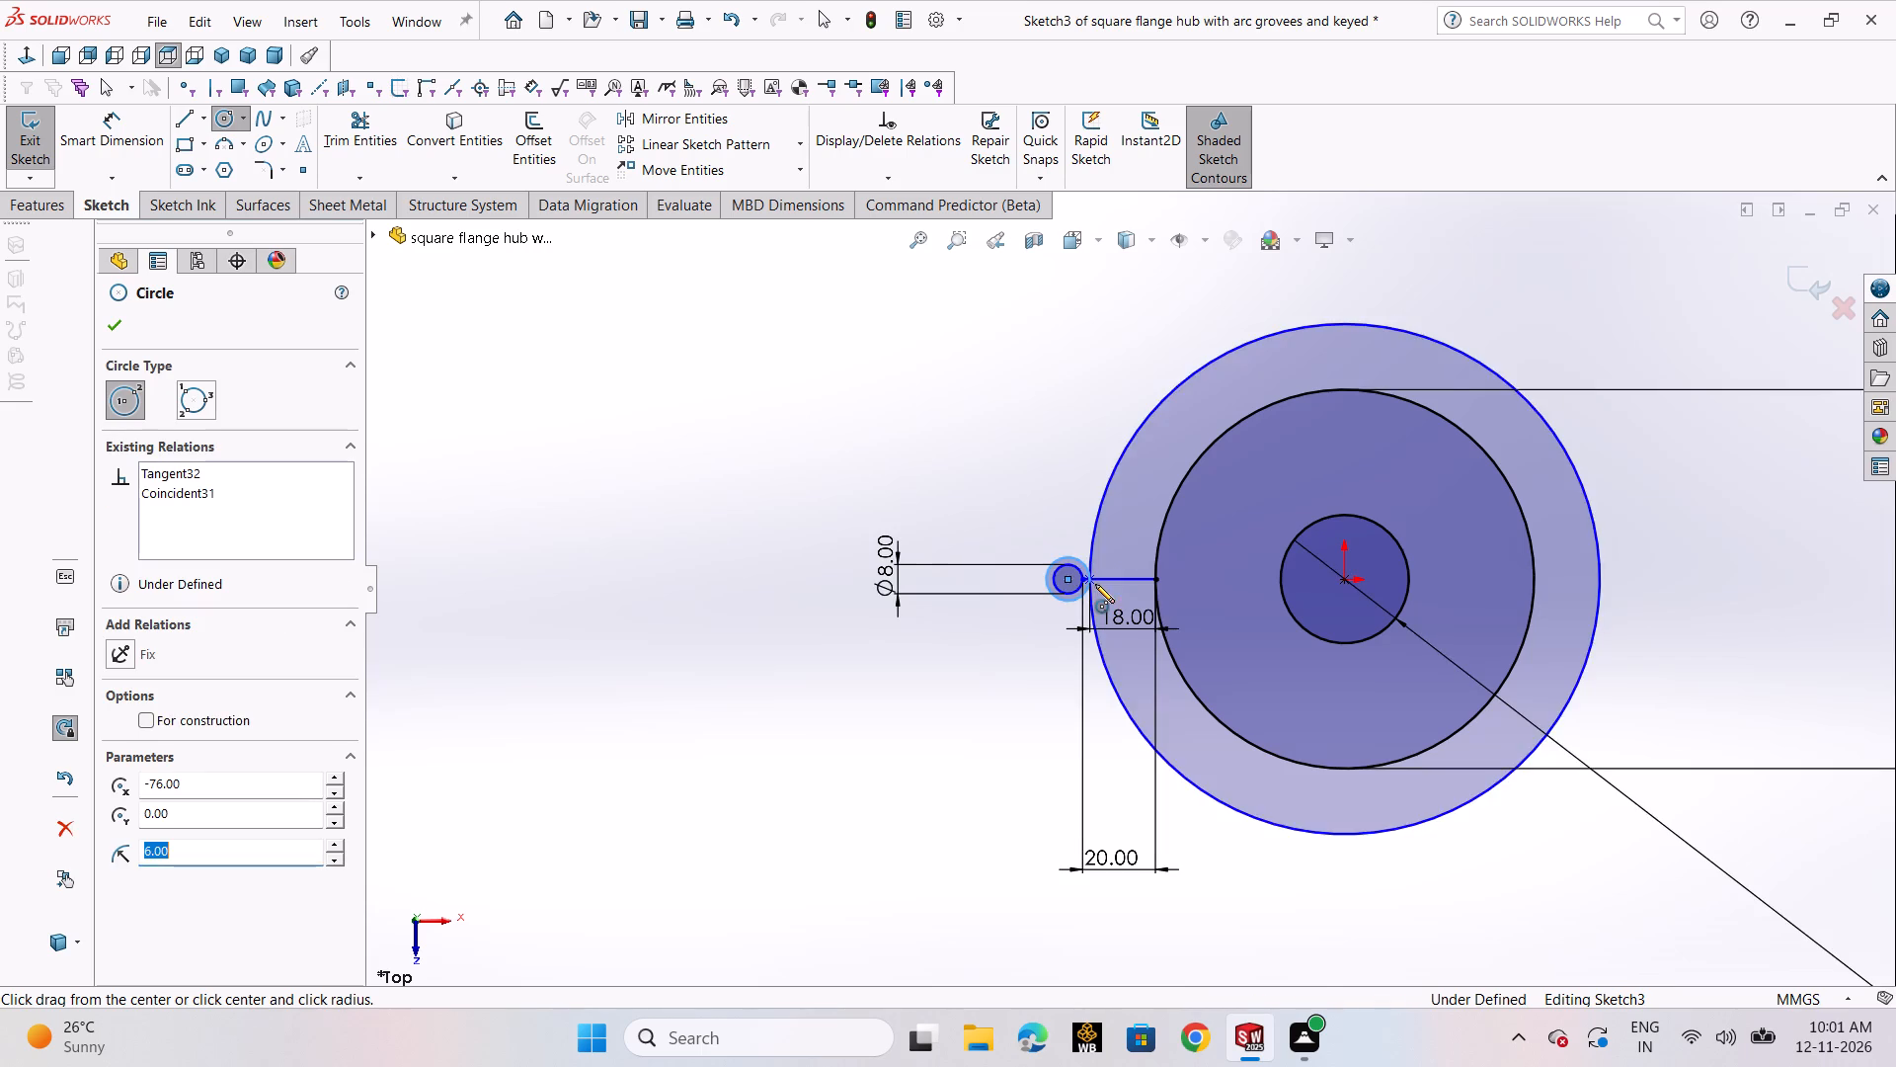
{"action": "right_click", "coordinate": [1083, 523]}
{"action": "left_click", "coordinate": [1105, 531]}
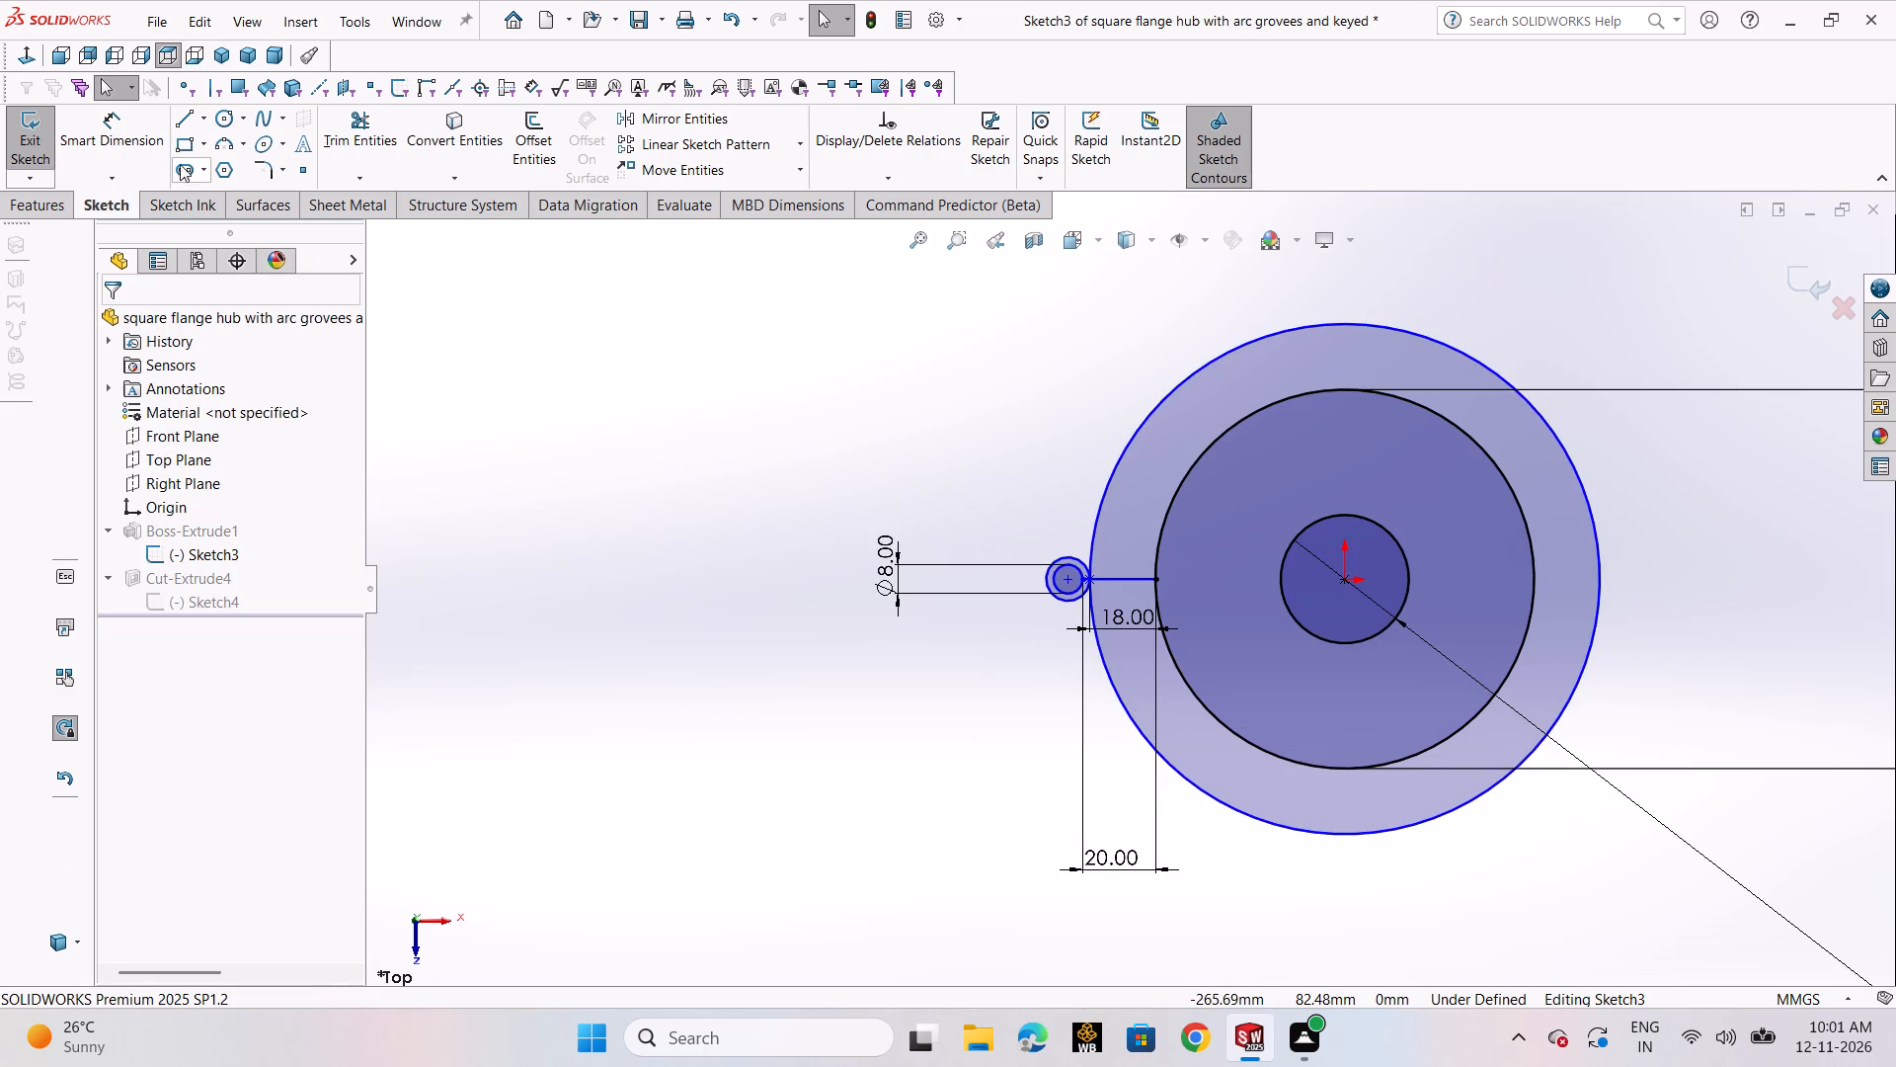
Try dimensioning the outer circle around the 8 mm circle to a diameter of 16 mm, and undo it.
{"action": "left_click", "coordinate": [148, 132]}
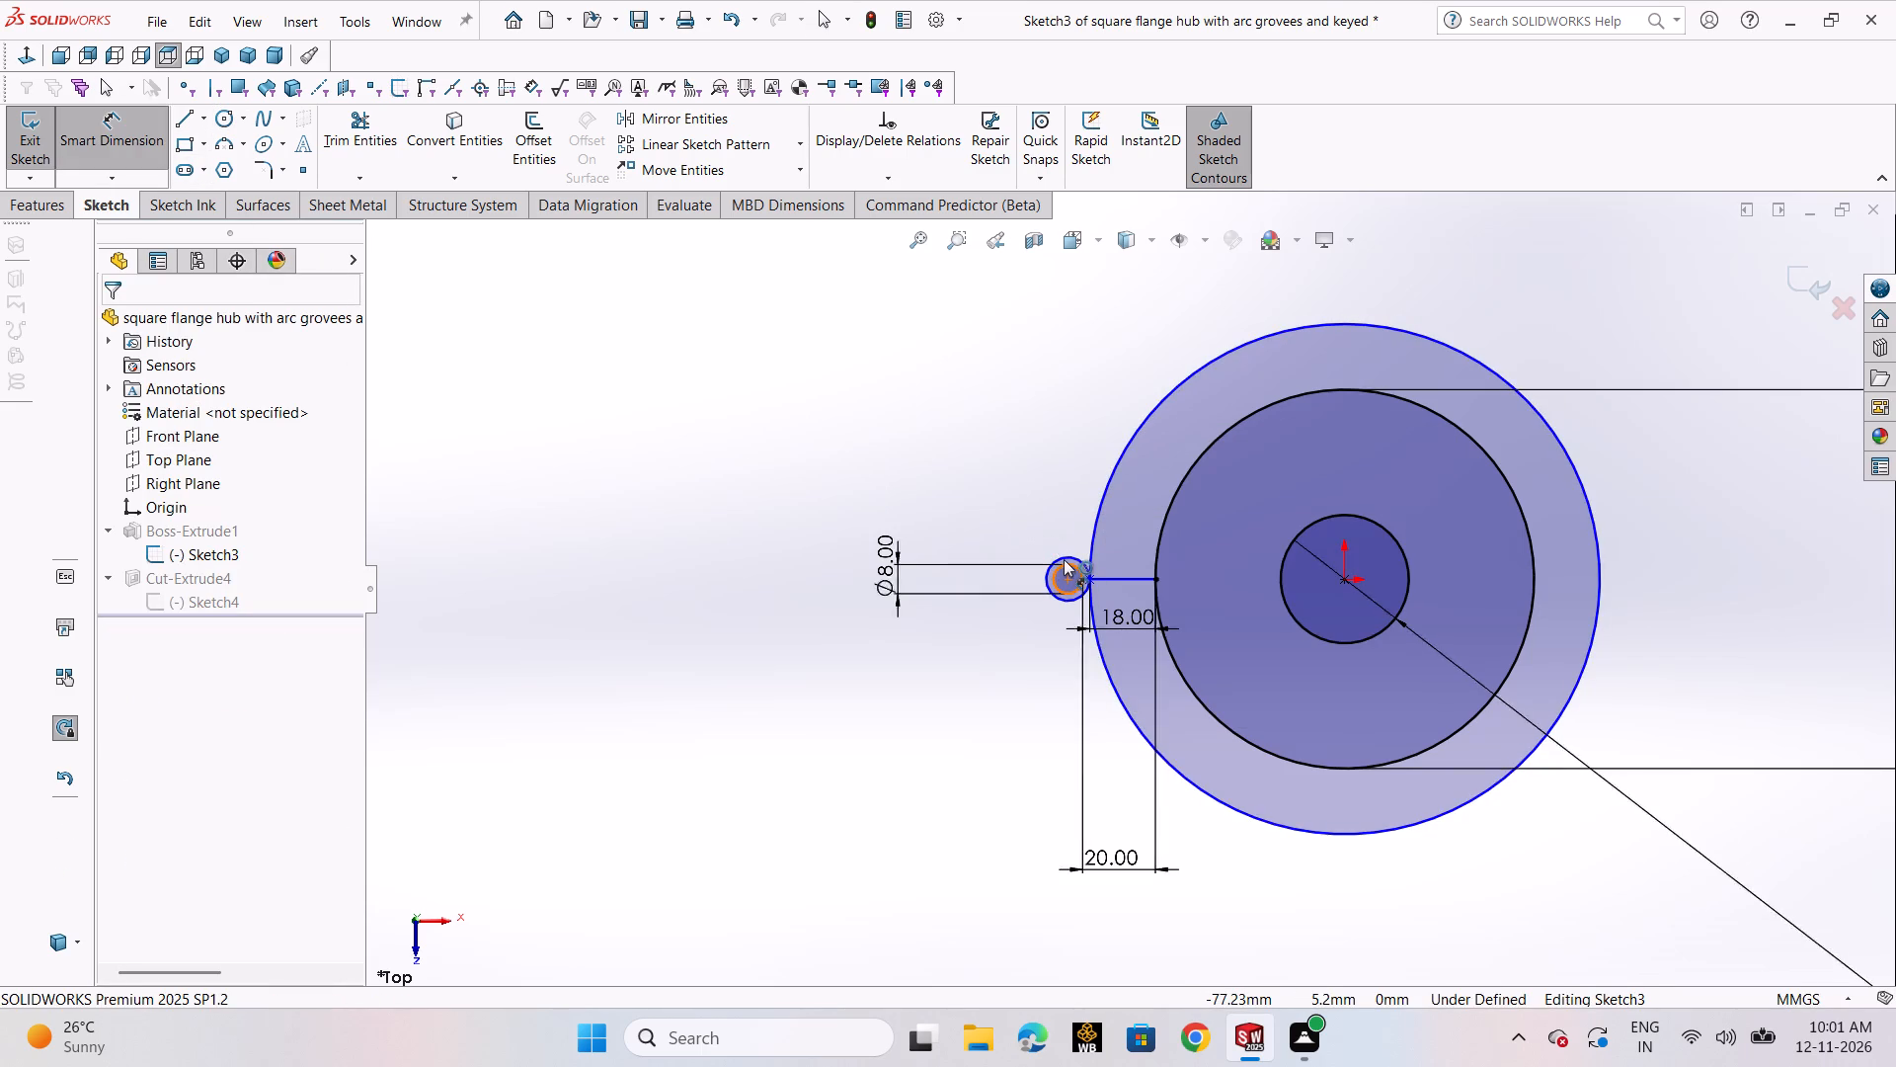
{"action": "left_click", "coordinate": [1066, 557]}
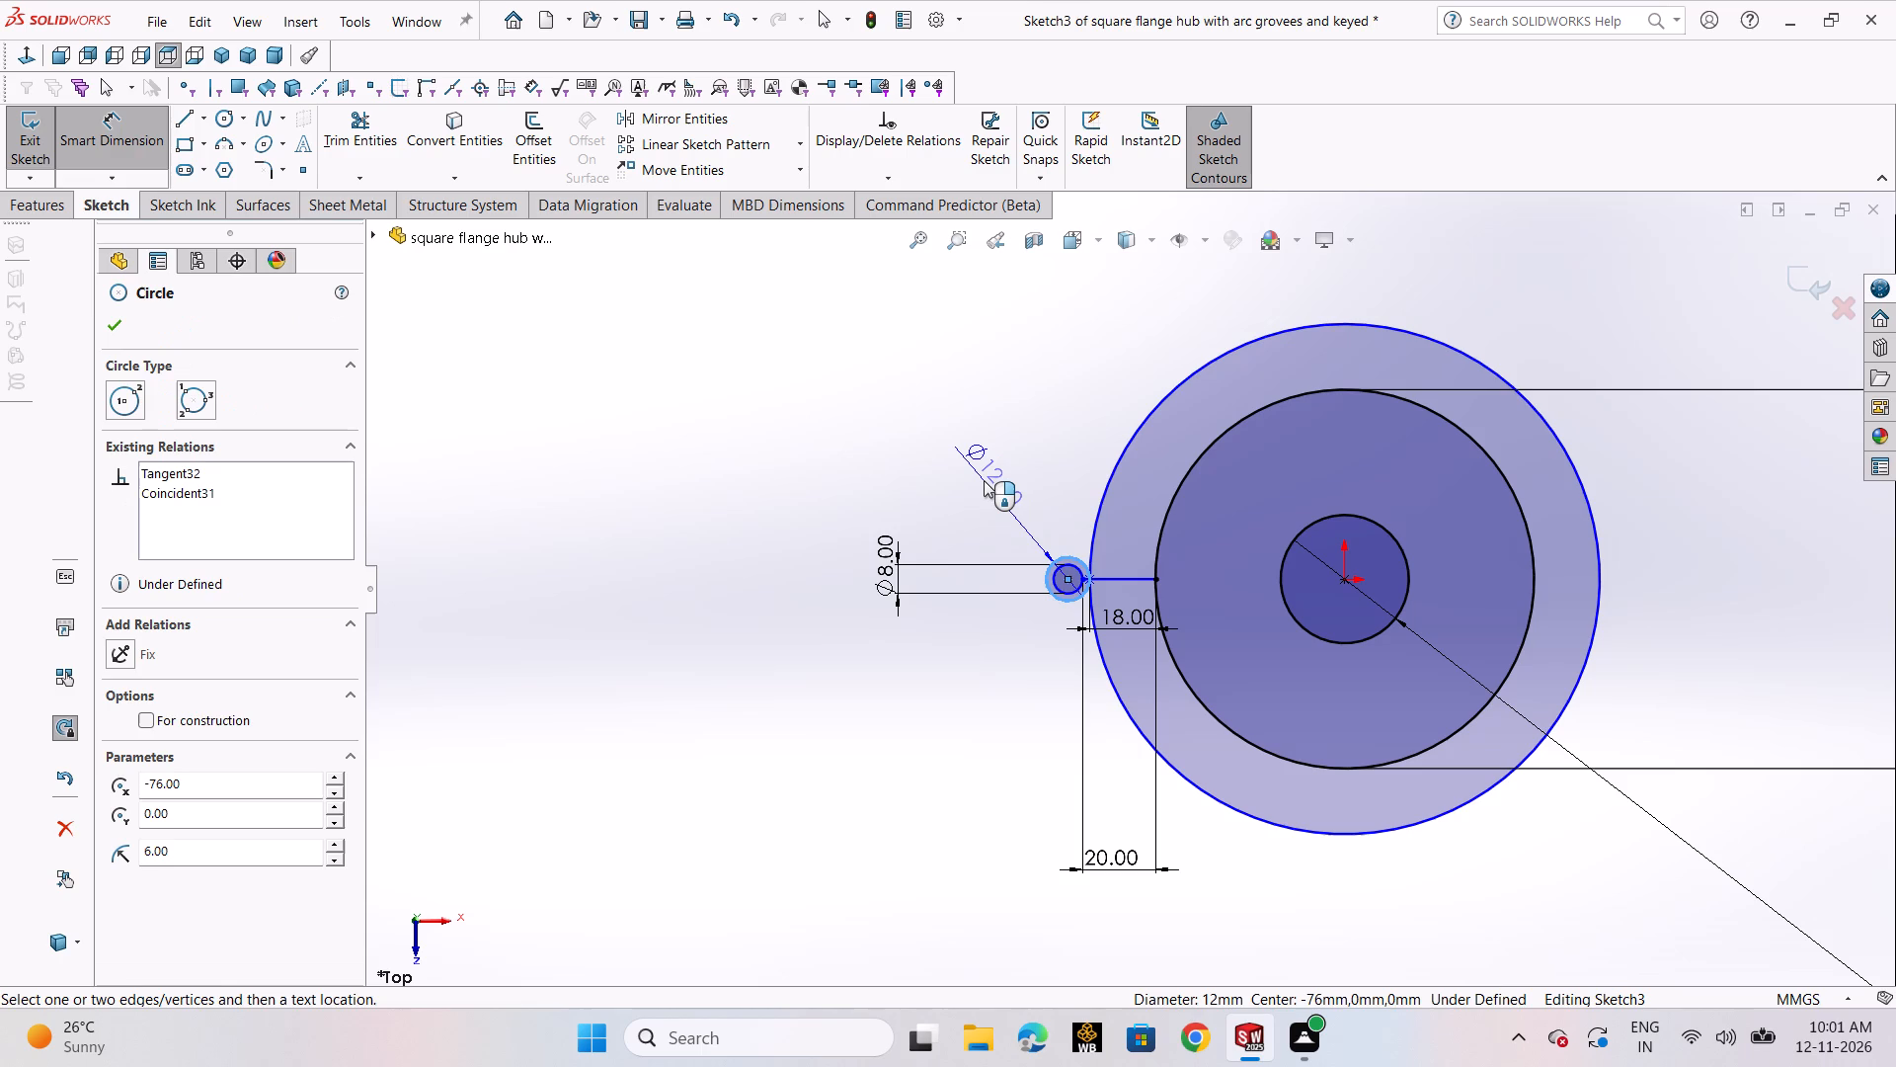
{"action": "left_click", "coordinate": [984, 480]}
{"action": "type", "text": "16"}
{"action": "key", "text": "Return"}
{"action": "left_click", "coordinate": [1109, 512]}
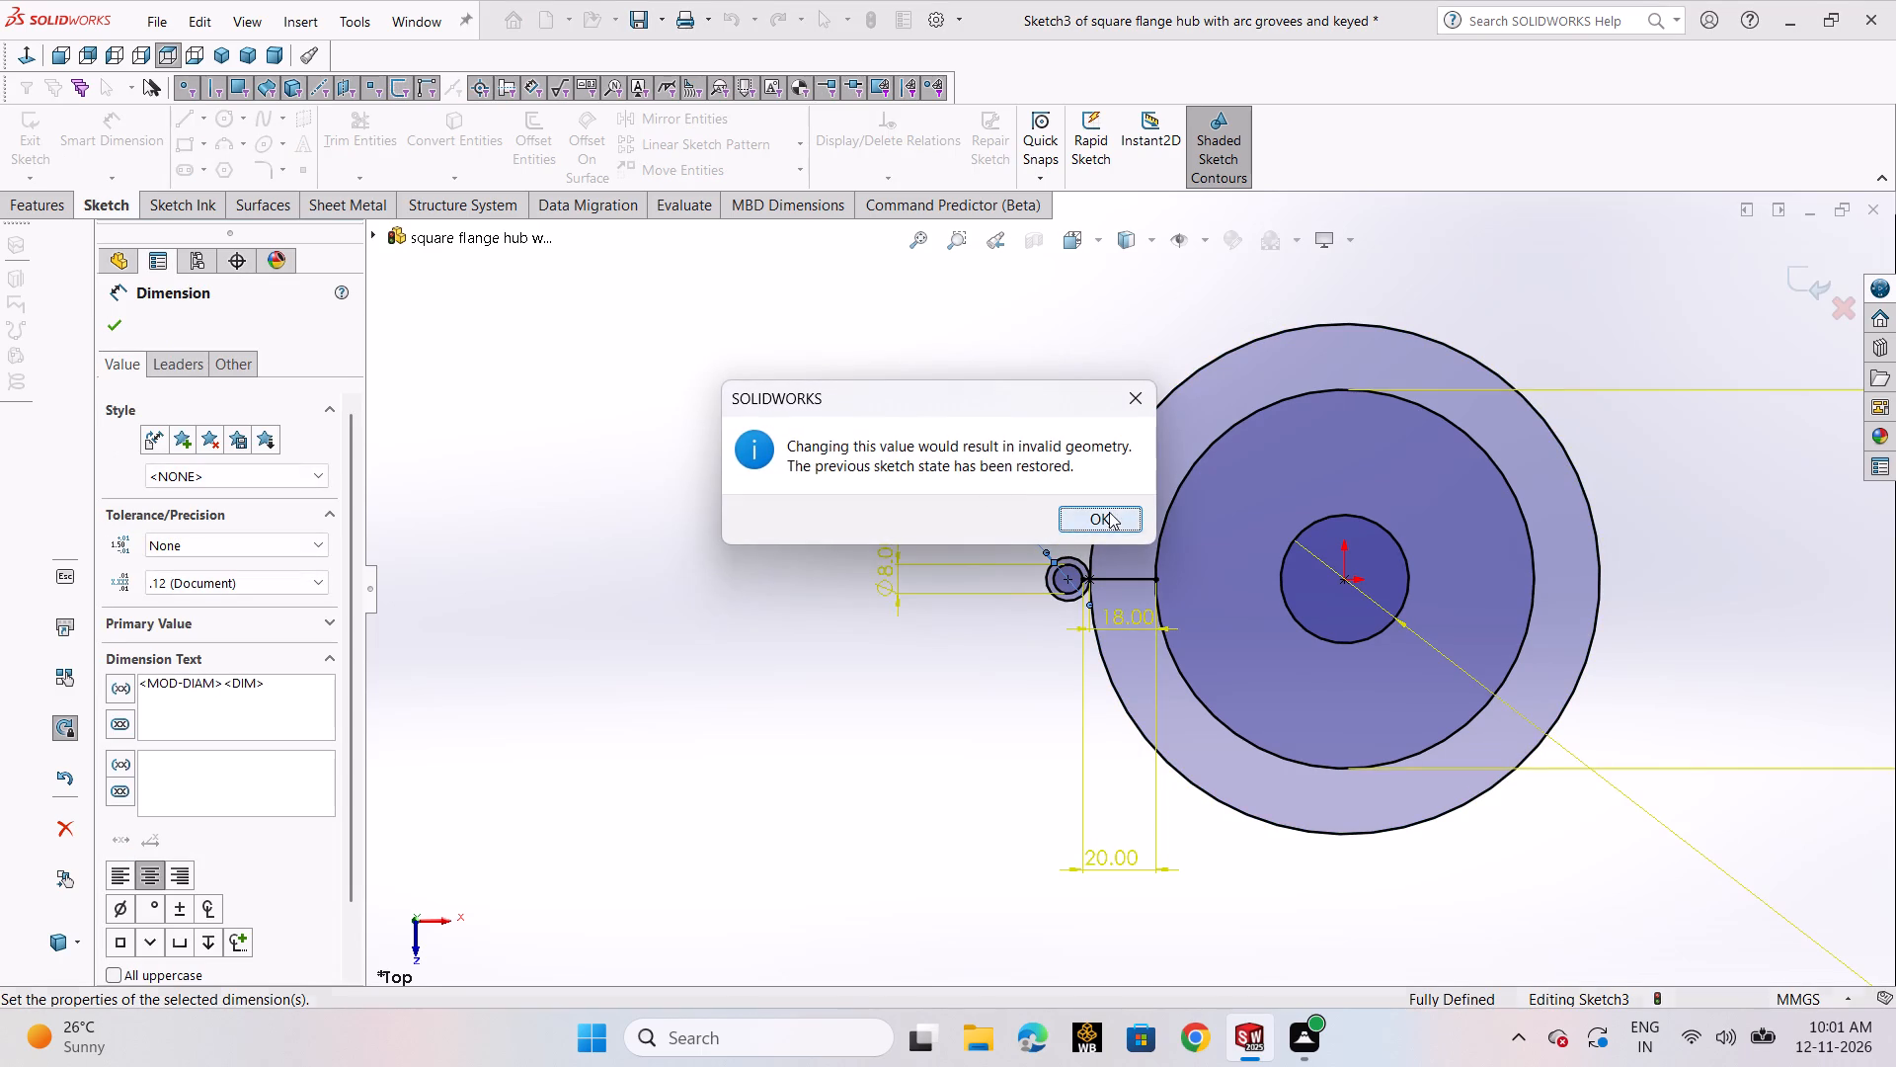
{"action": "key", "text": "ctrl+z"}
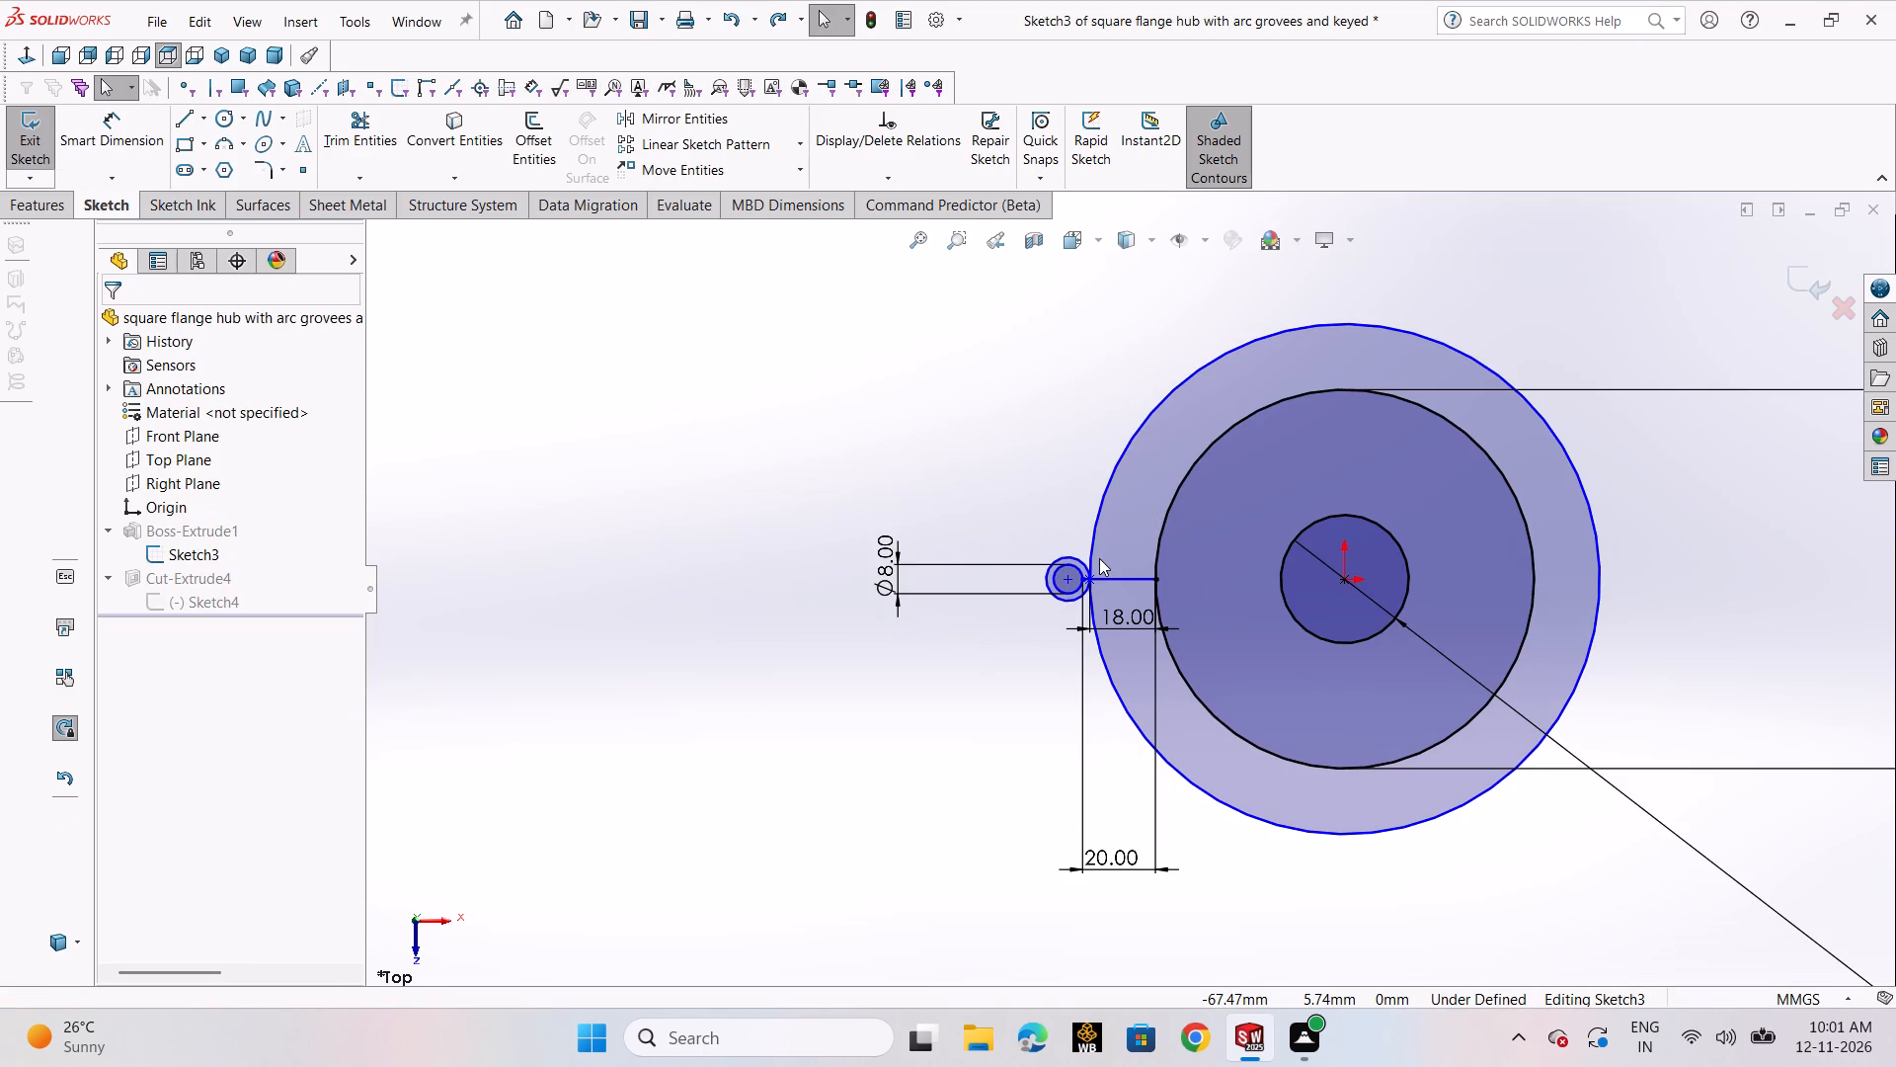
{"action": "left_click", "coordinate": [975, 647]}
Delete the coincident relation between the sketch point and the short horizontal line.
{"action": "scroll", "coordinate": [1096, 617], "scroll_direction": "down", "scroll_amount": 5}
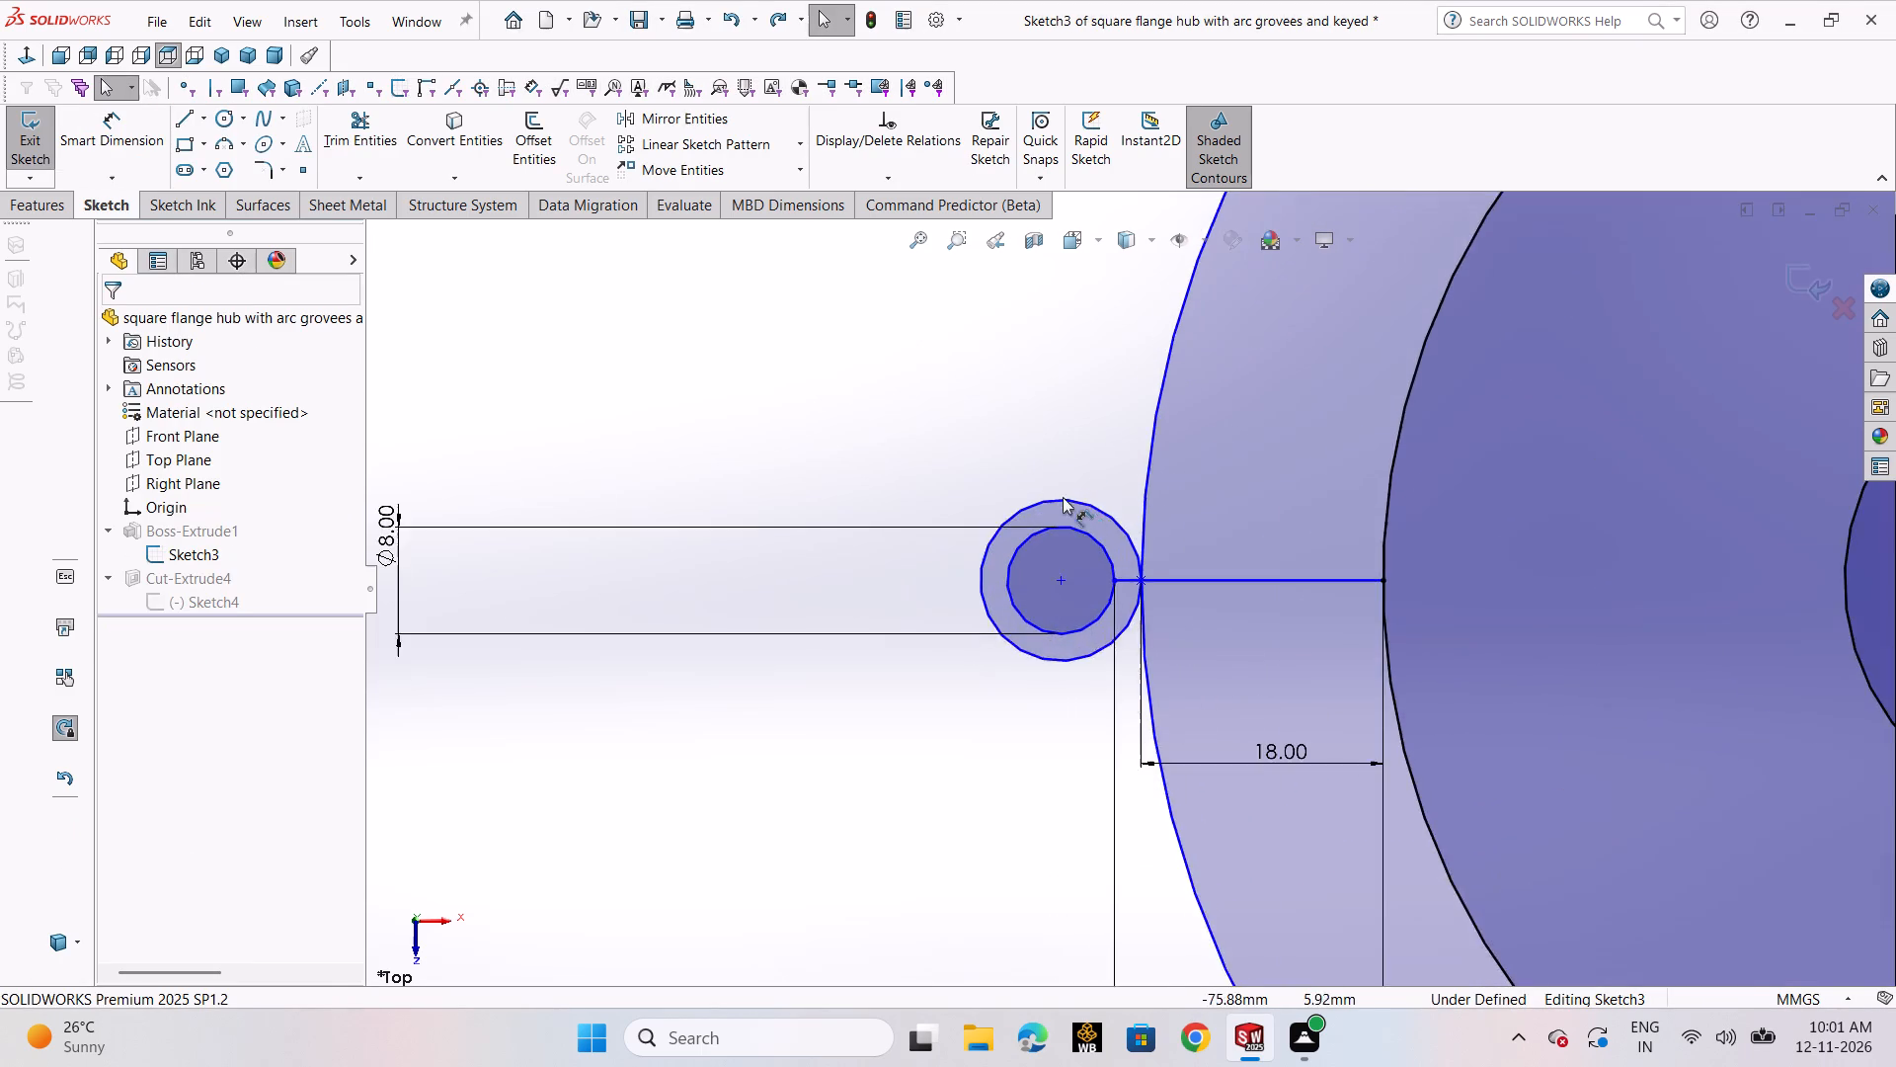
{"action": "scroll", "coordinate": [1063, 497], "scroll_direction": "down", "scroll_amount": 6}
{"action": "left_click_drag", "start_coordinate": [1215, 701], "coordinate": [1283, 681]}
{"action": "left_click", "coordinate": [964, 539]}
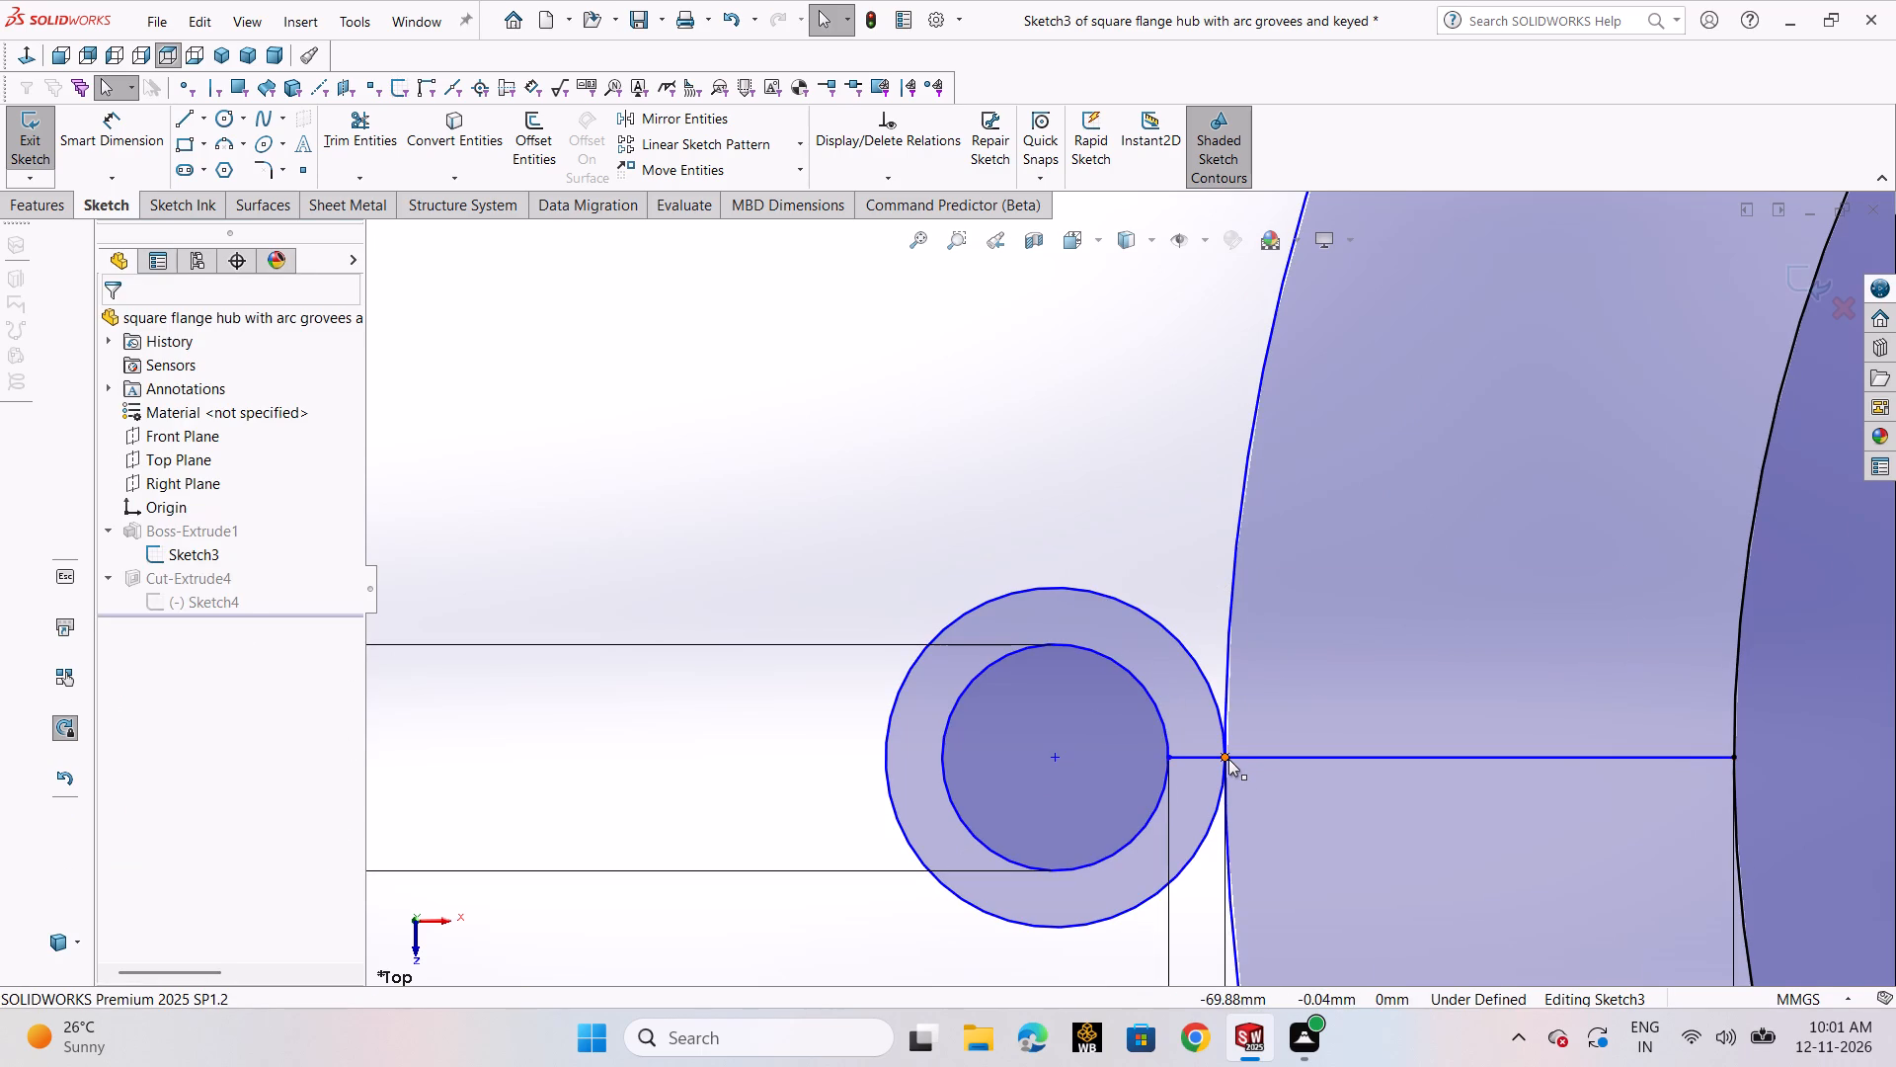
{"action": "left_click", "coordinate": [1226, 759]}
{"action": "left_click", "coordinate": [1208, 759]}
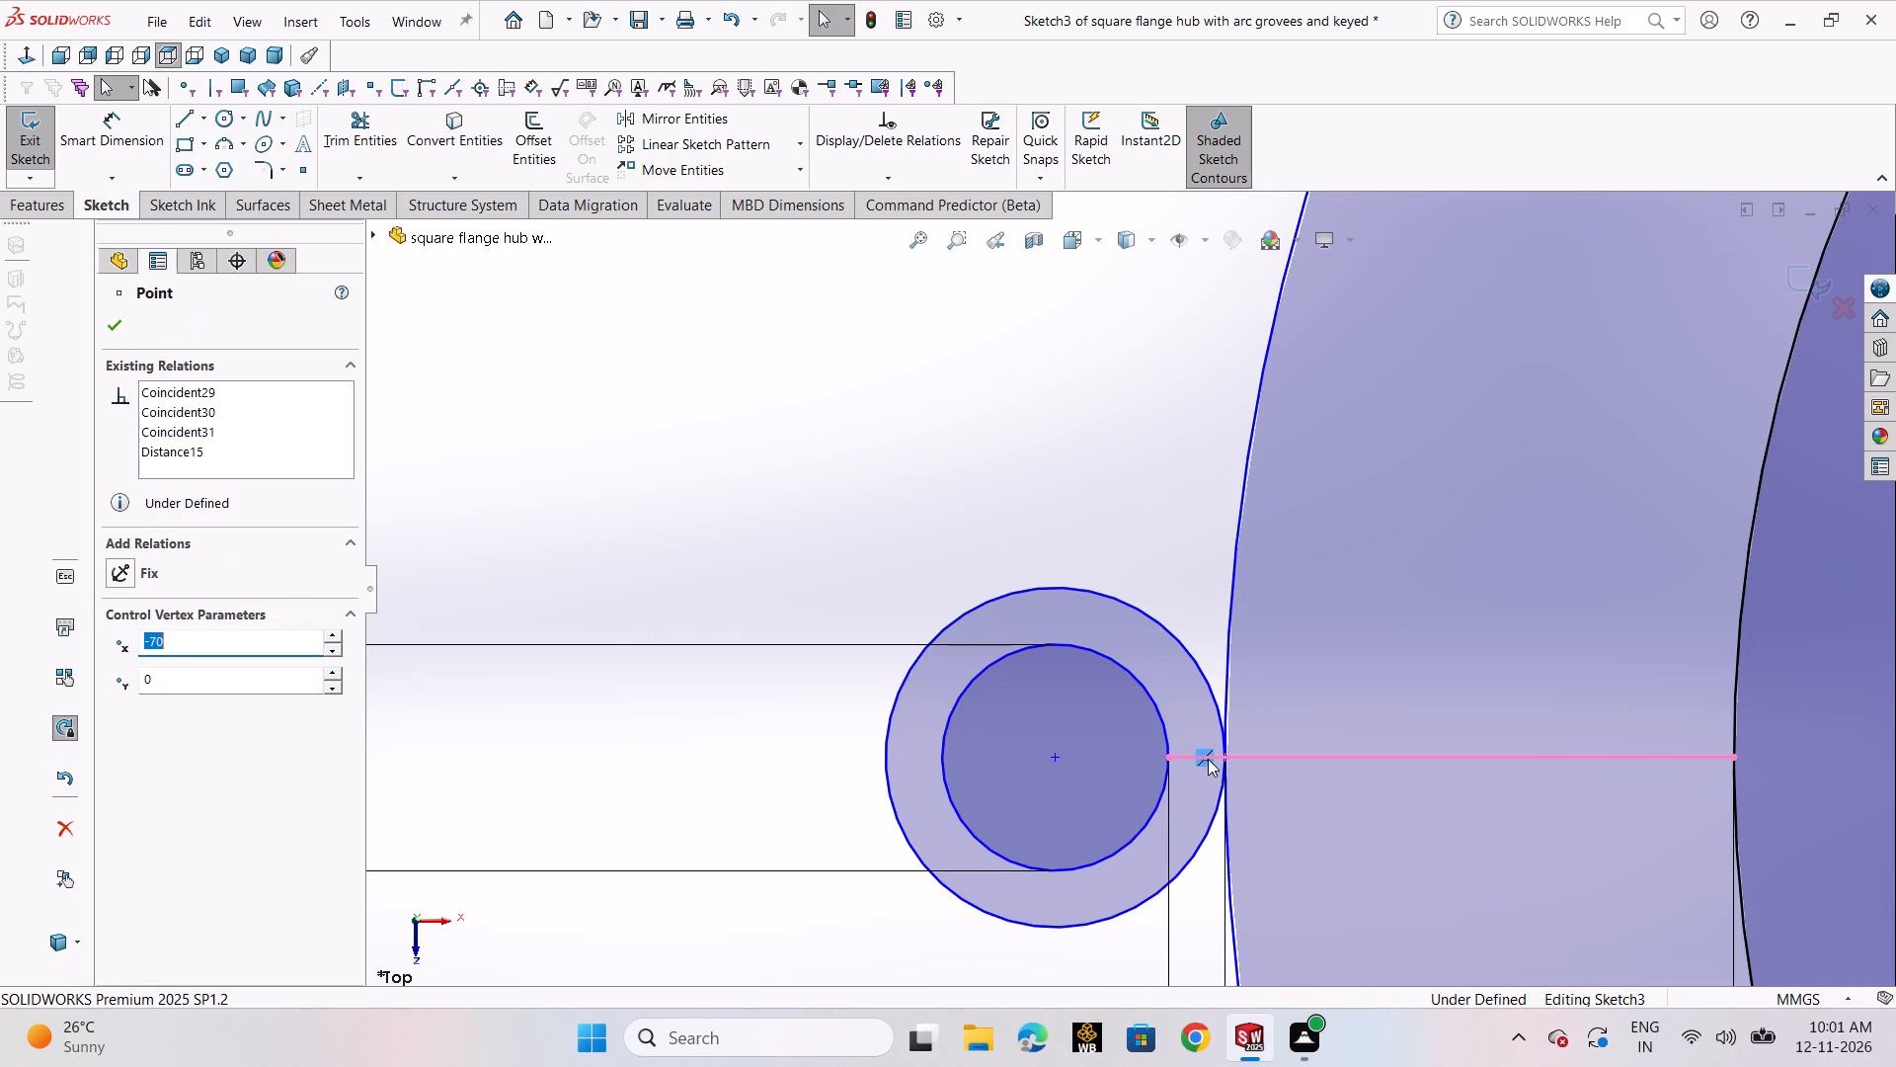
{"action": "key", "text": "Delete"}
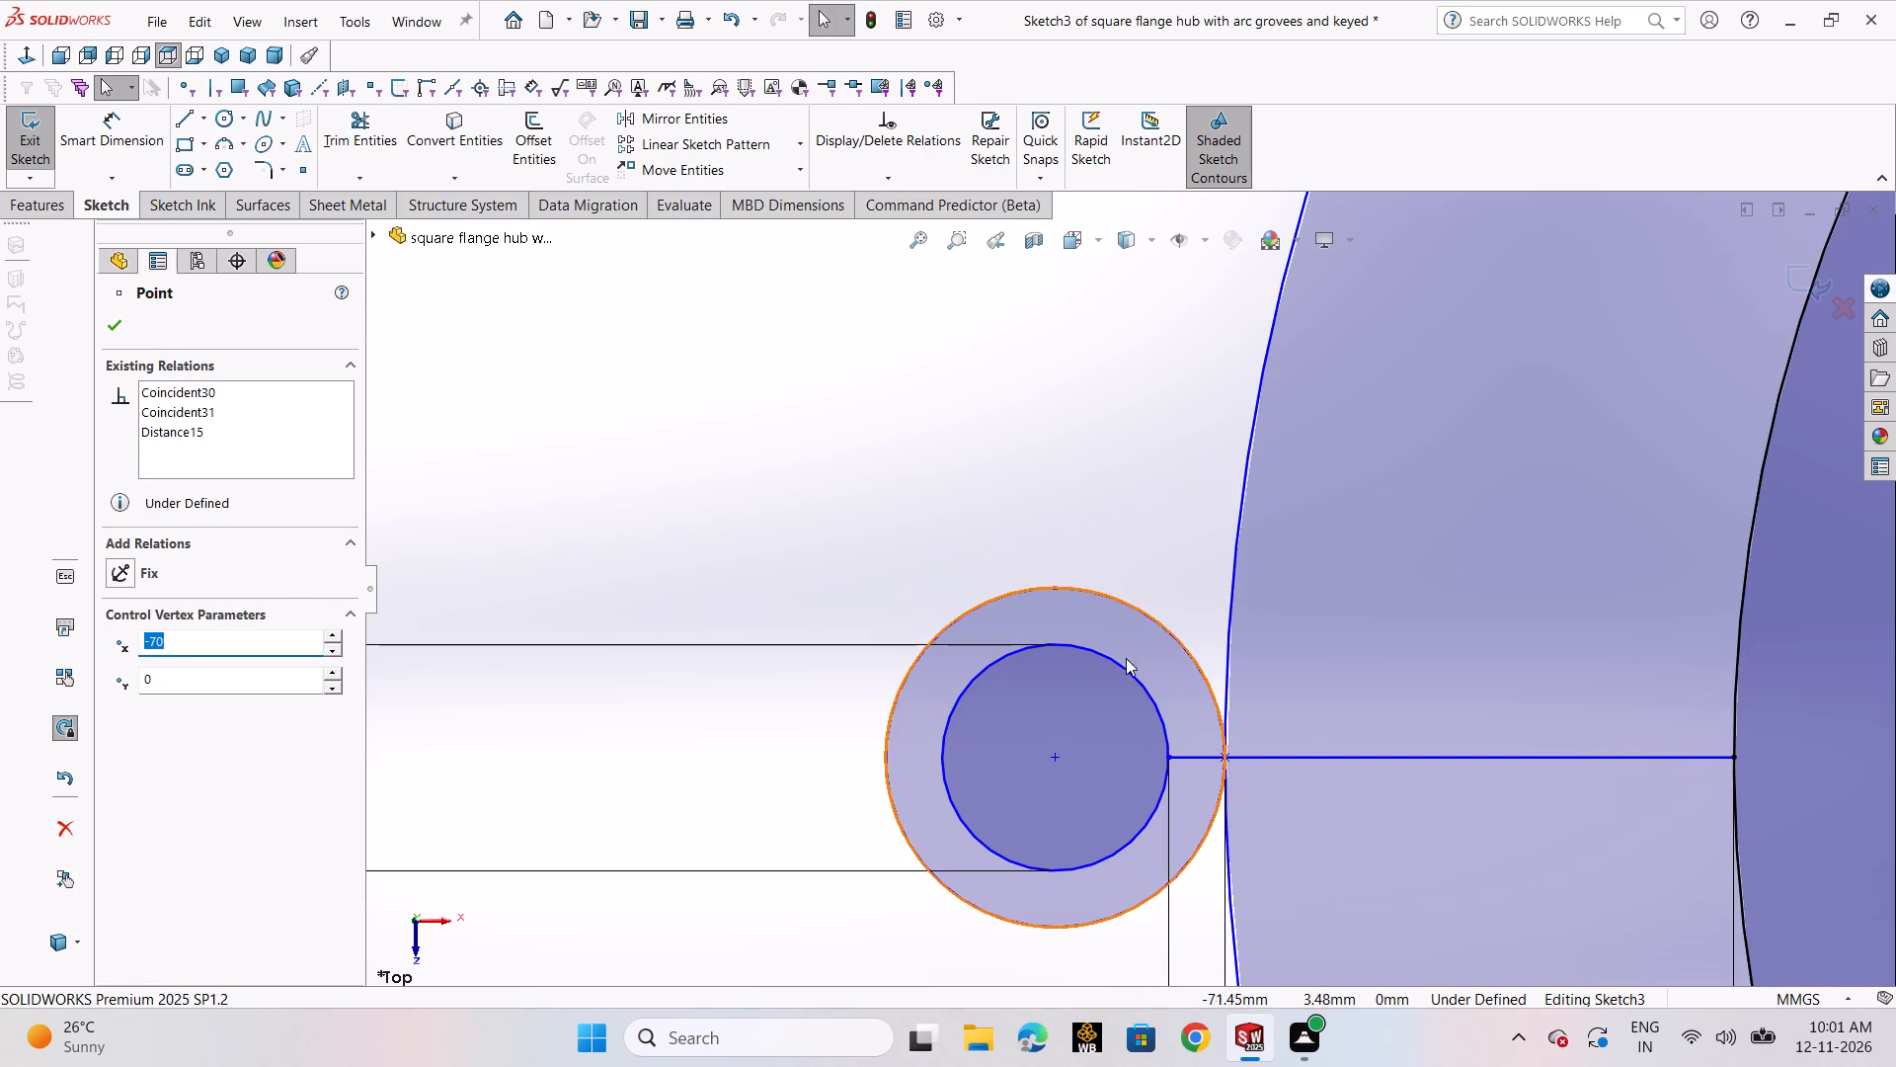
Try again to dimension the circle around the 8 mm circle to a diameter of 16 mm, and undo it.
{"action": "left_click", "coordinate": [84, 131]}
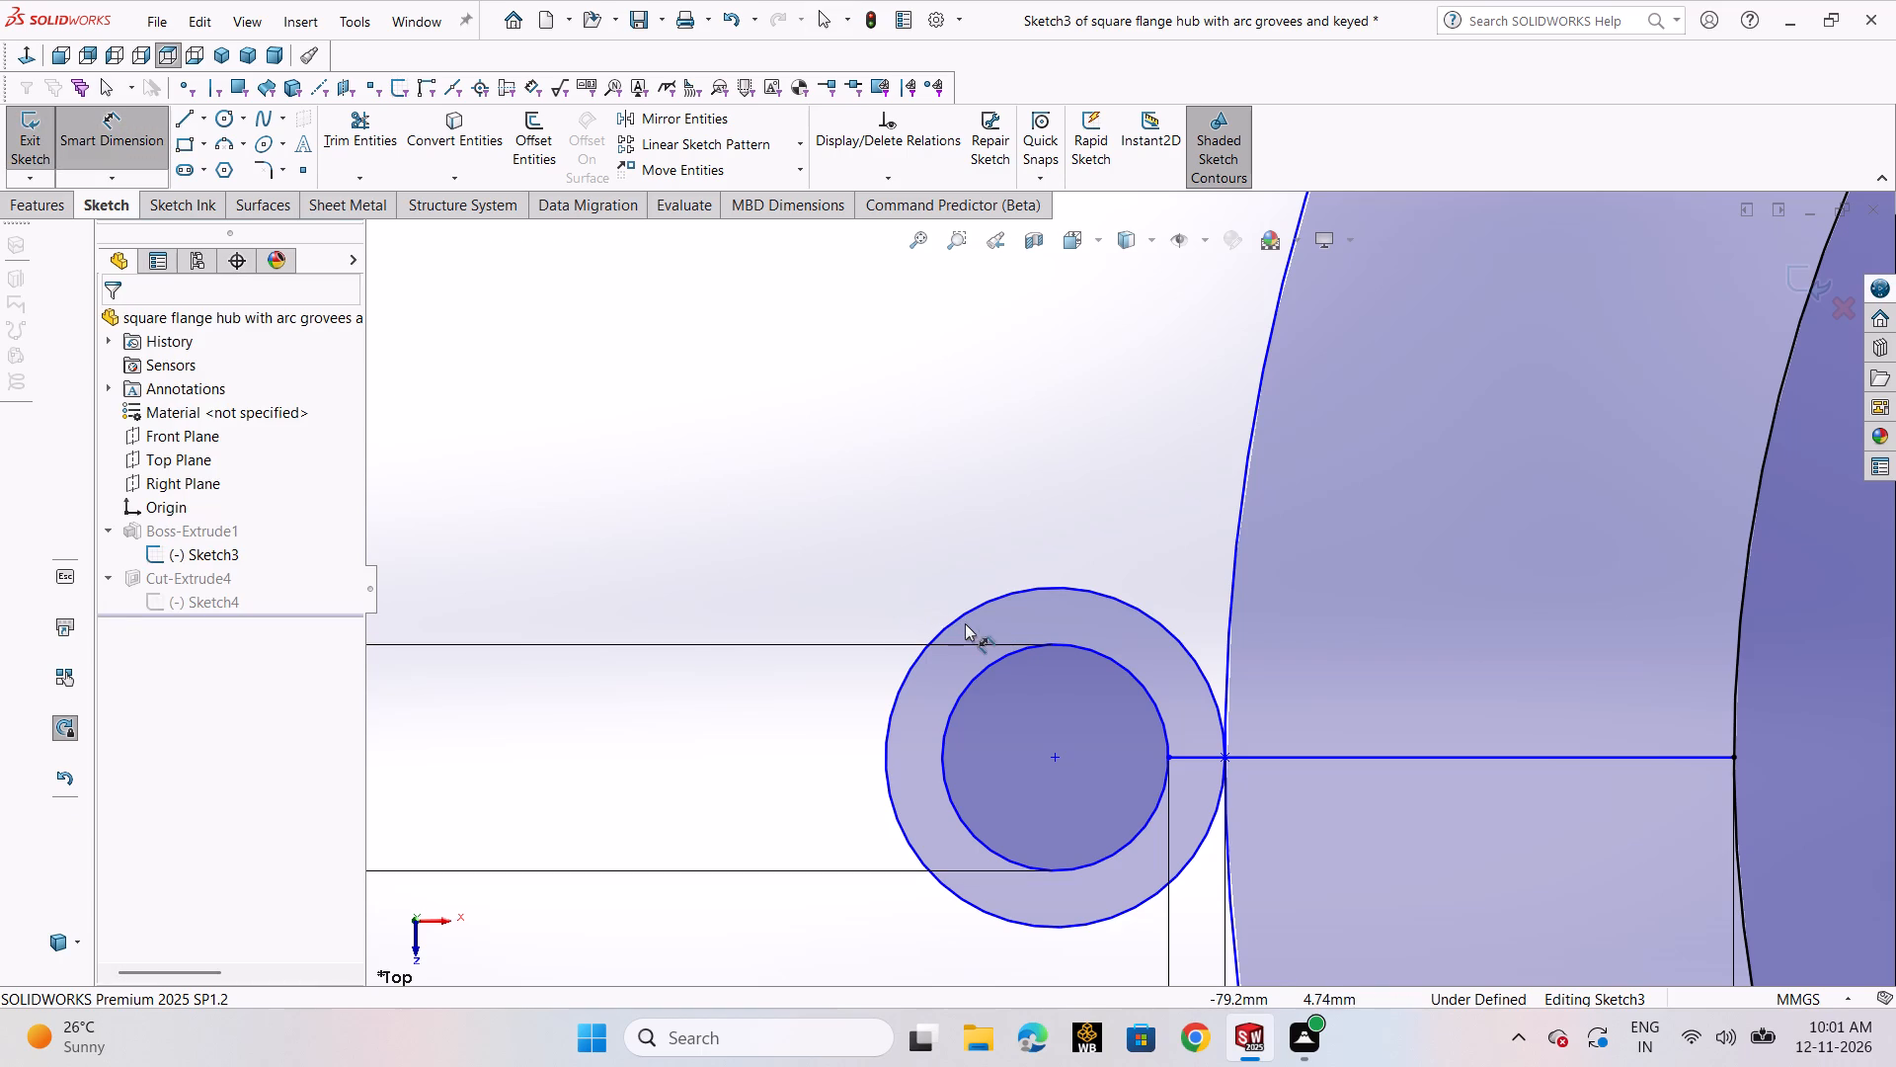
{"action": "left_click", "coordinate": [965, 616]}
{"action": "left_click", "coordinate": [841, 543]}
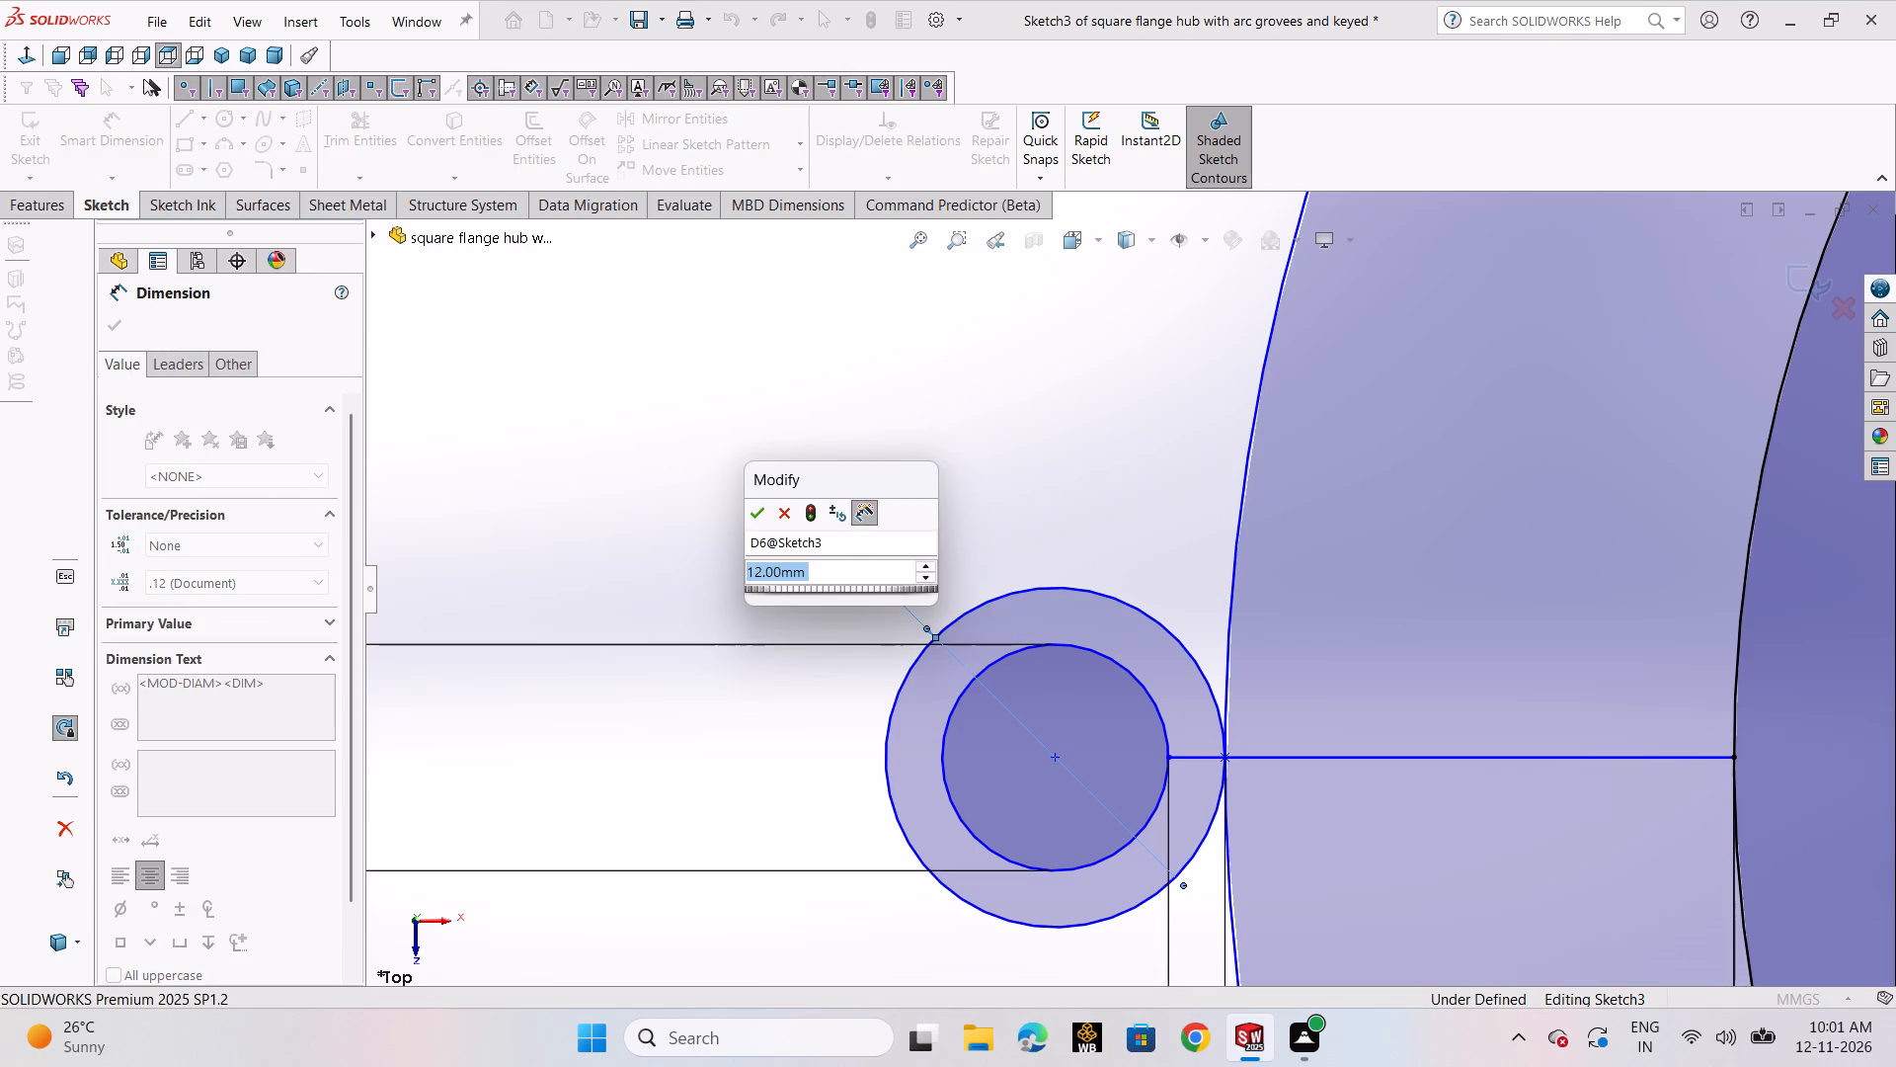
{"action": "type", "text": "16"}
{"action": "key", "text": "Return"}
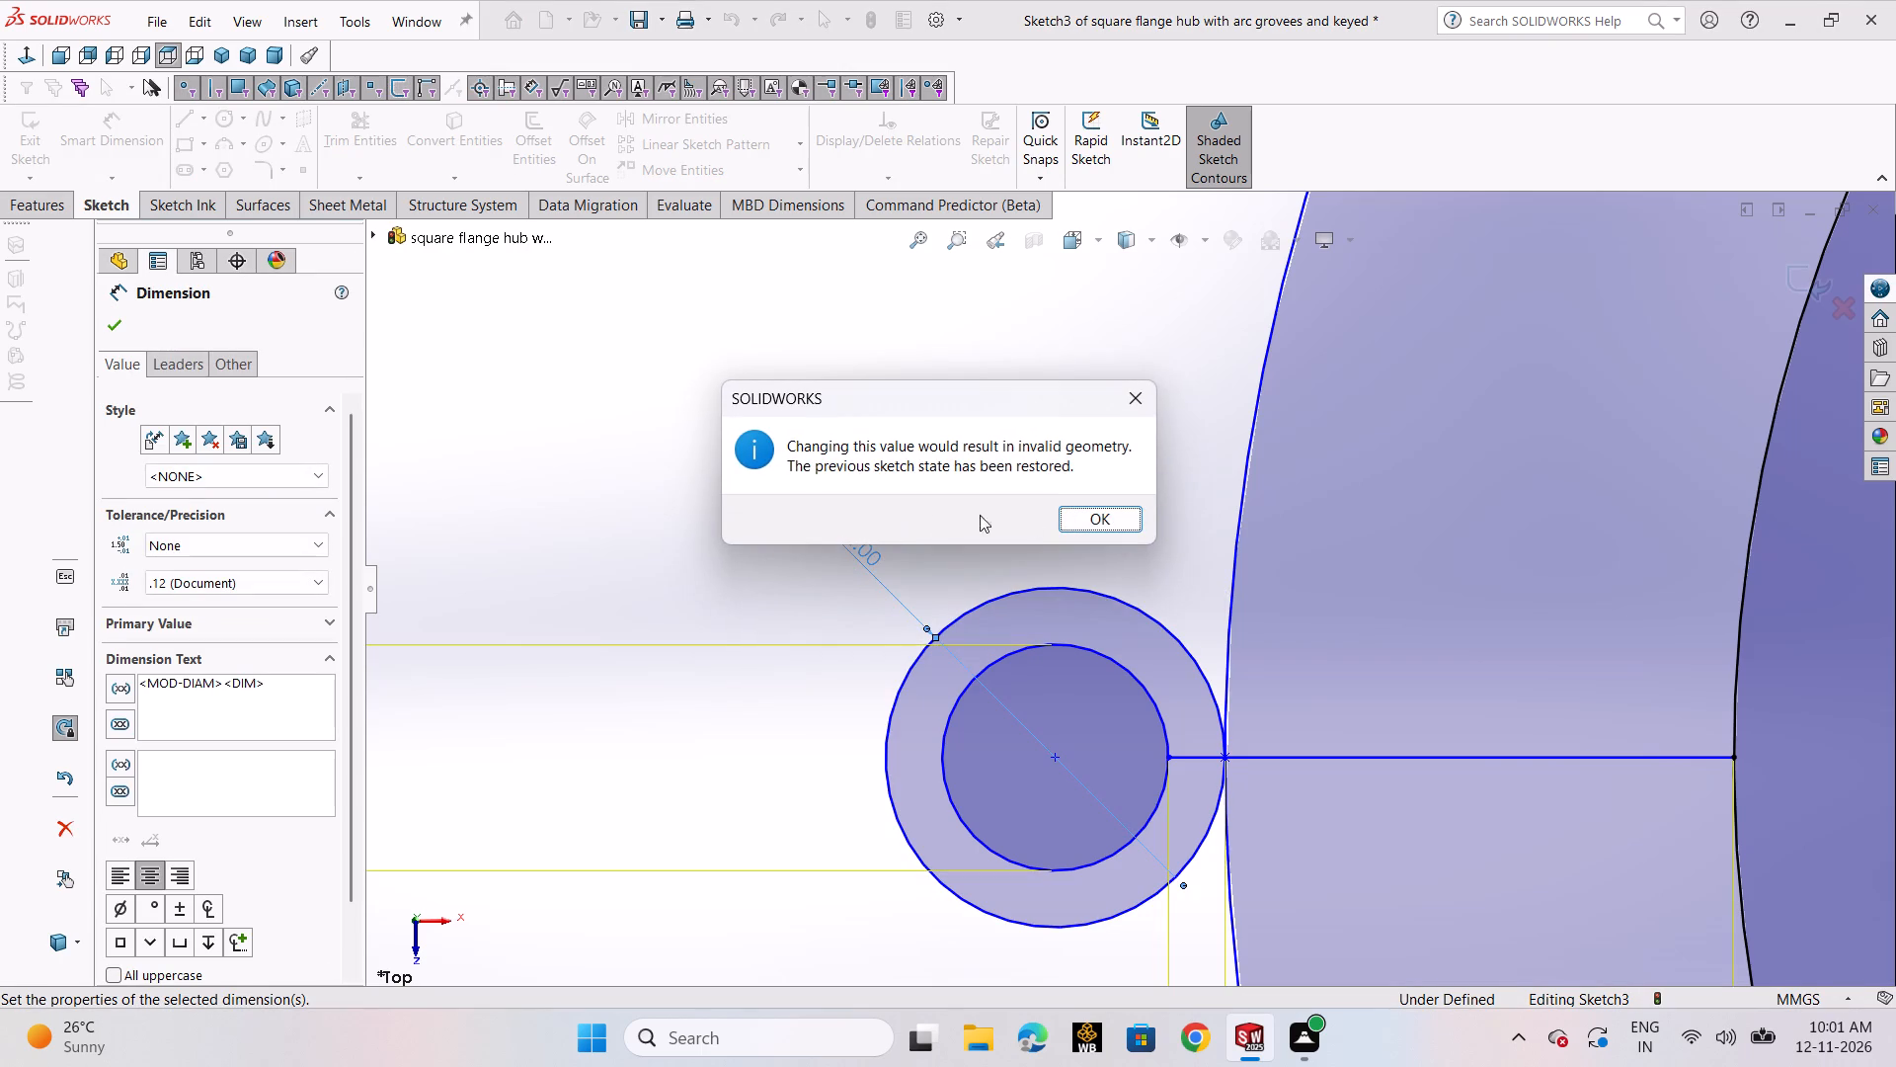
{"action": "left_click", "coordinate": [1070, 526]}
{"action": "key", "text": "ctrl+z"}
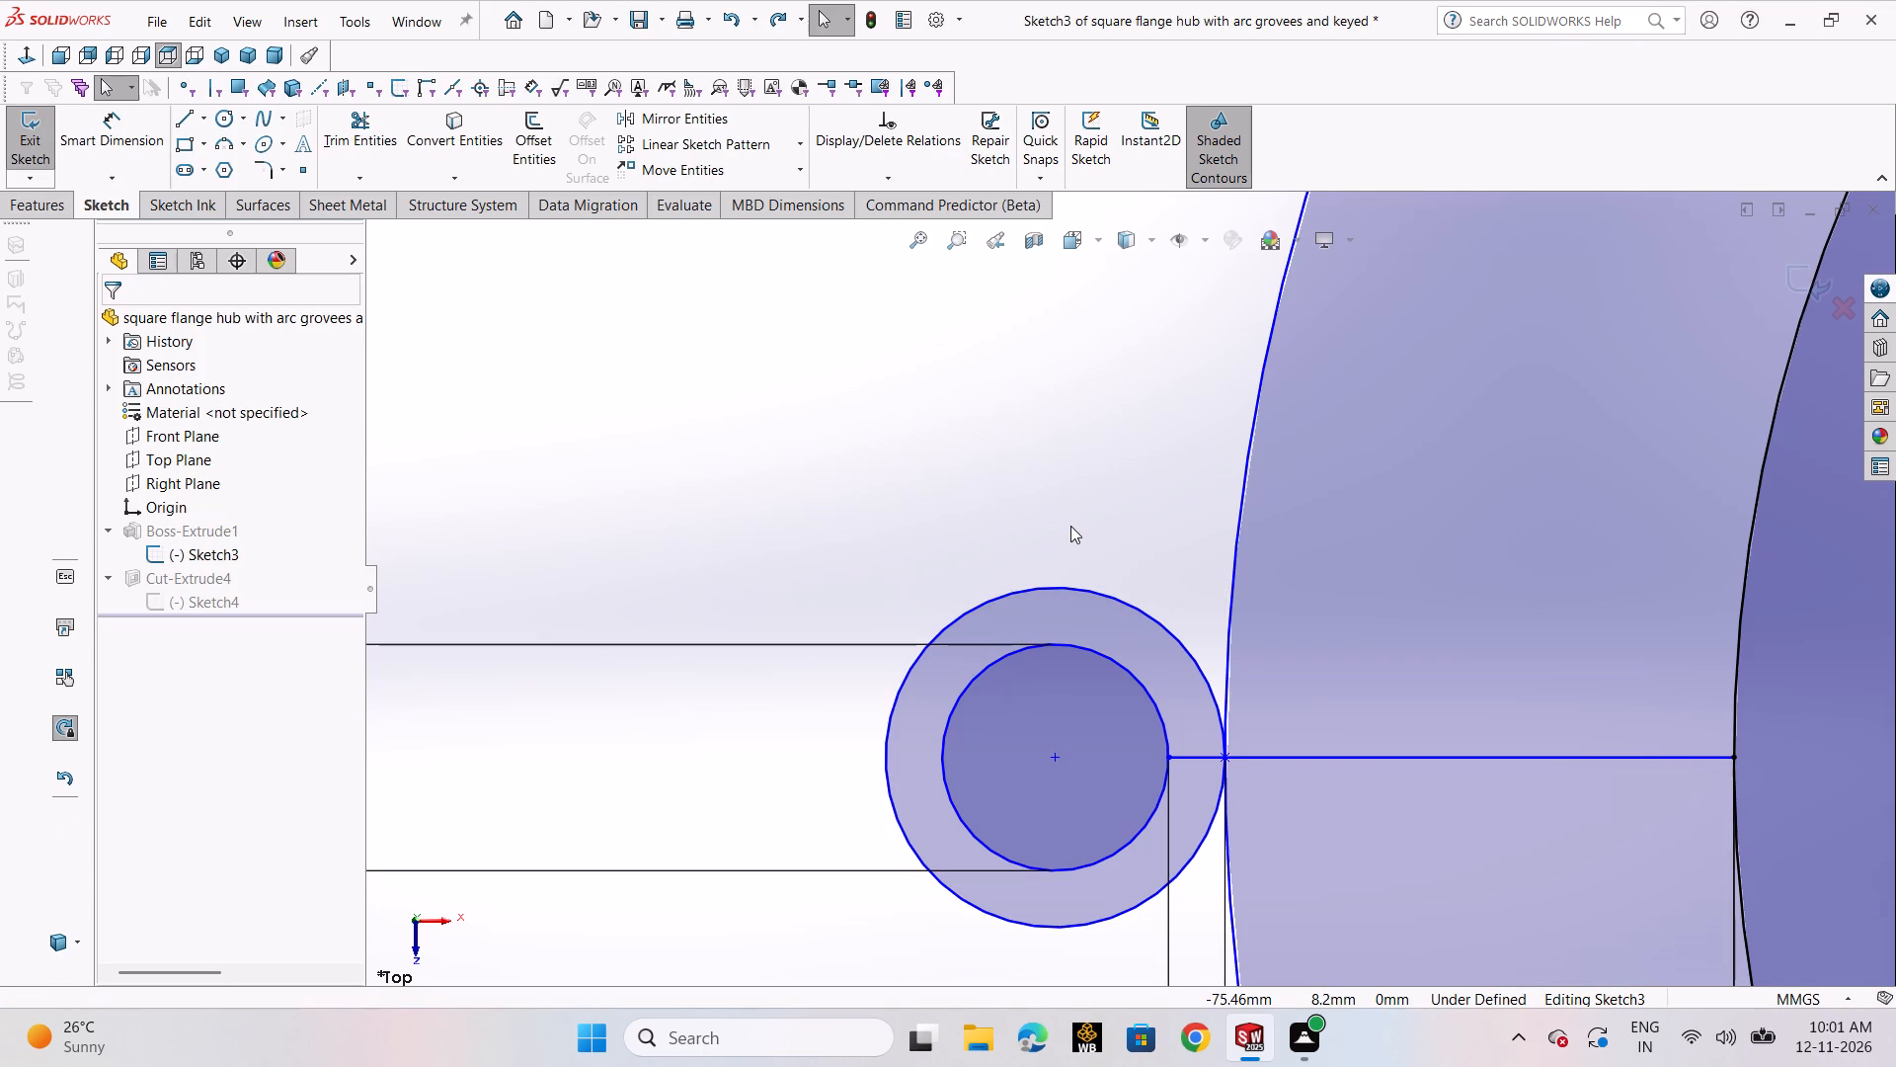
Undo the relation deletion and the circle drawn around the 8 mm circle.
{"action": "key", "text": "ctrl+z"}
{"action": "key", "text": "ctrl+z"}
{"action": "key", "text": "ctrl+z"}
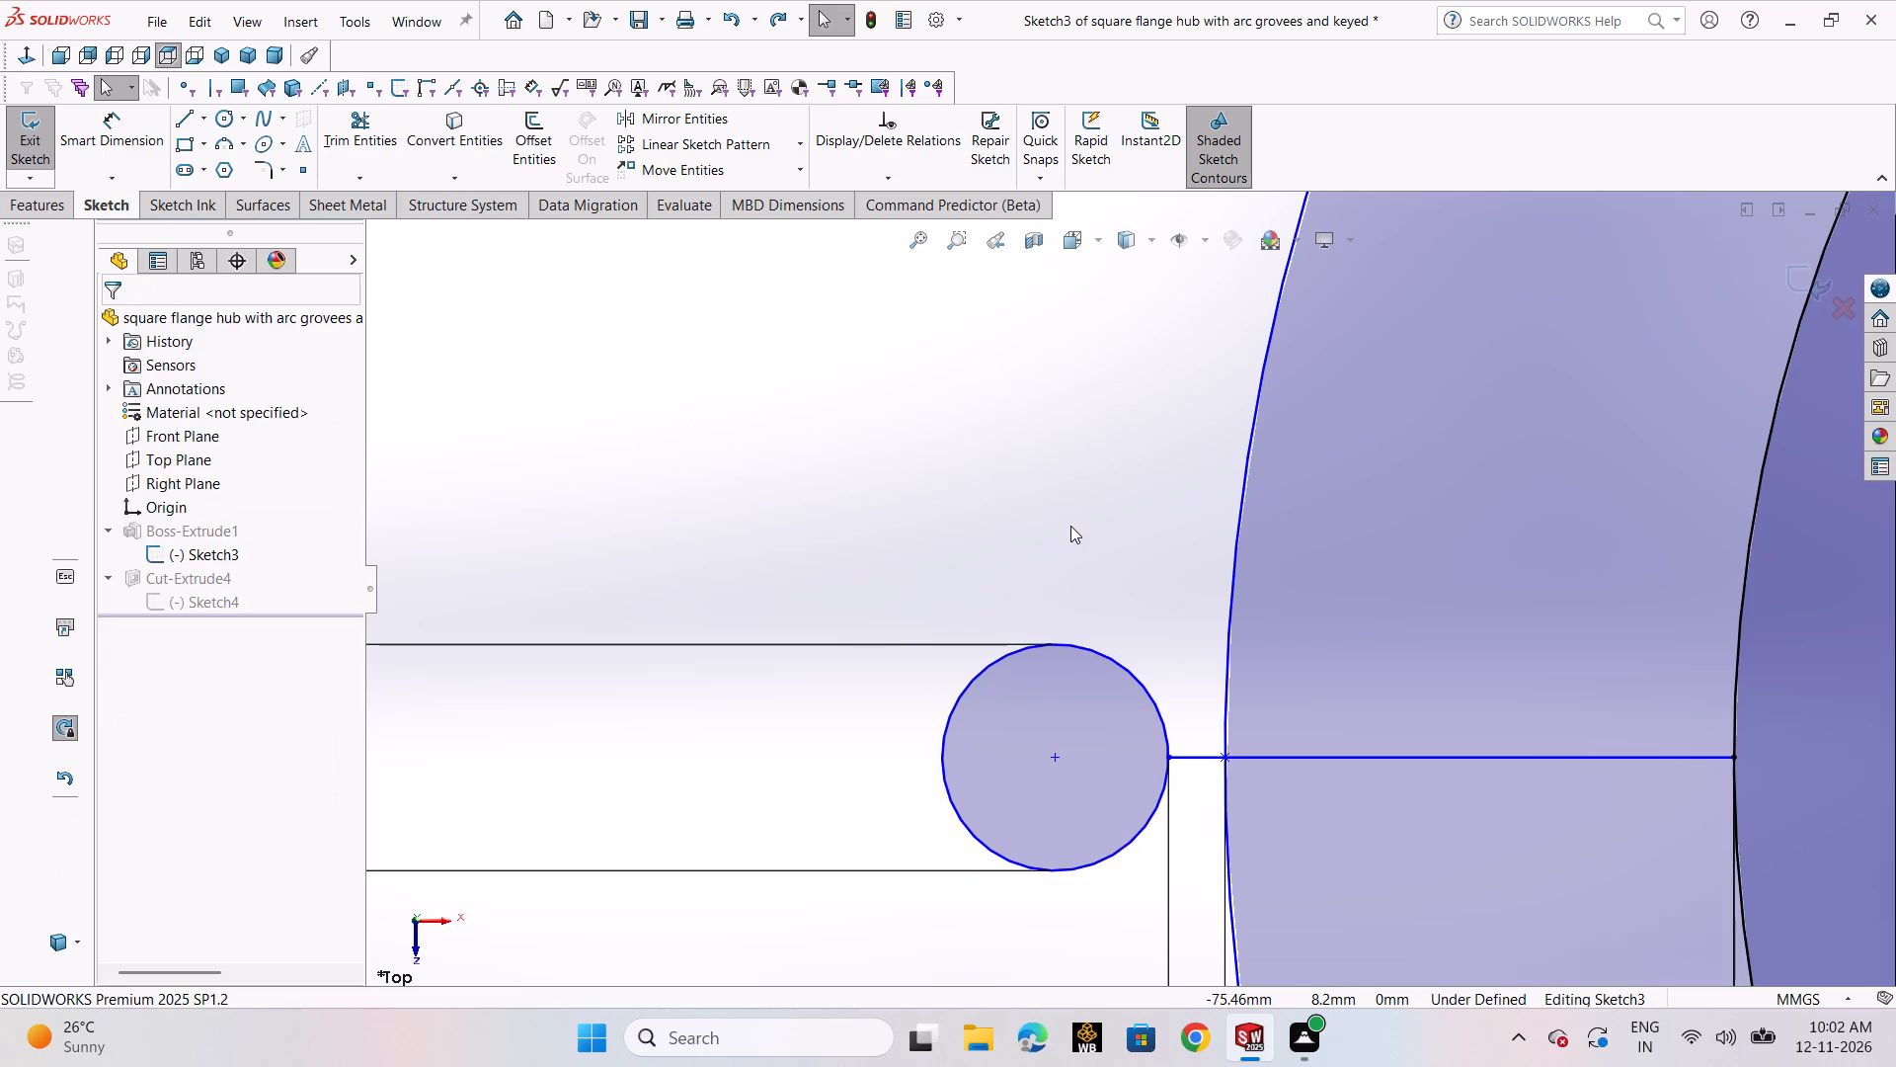
Draw a circle concentric with the 8 mm circle and set its radius to 8 mm.
{"action": "left_click", "coordinate": [206, 101]}
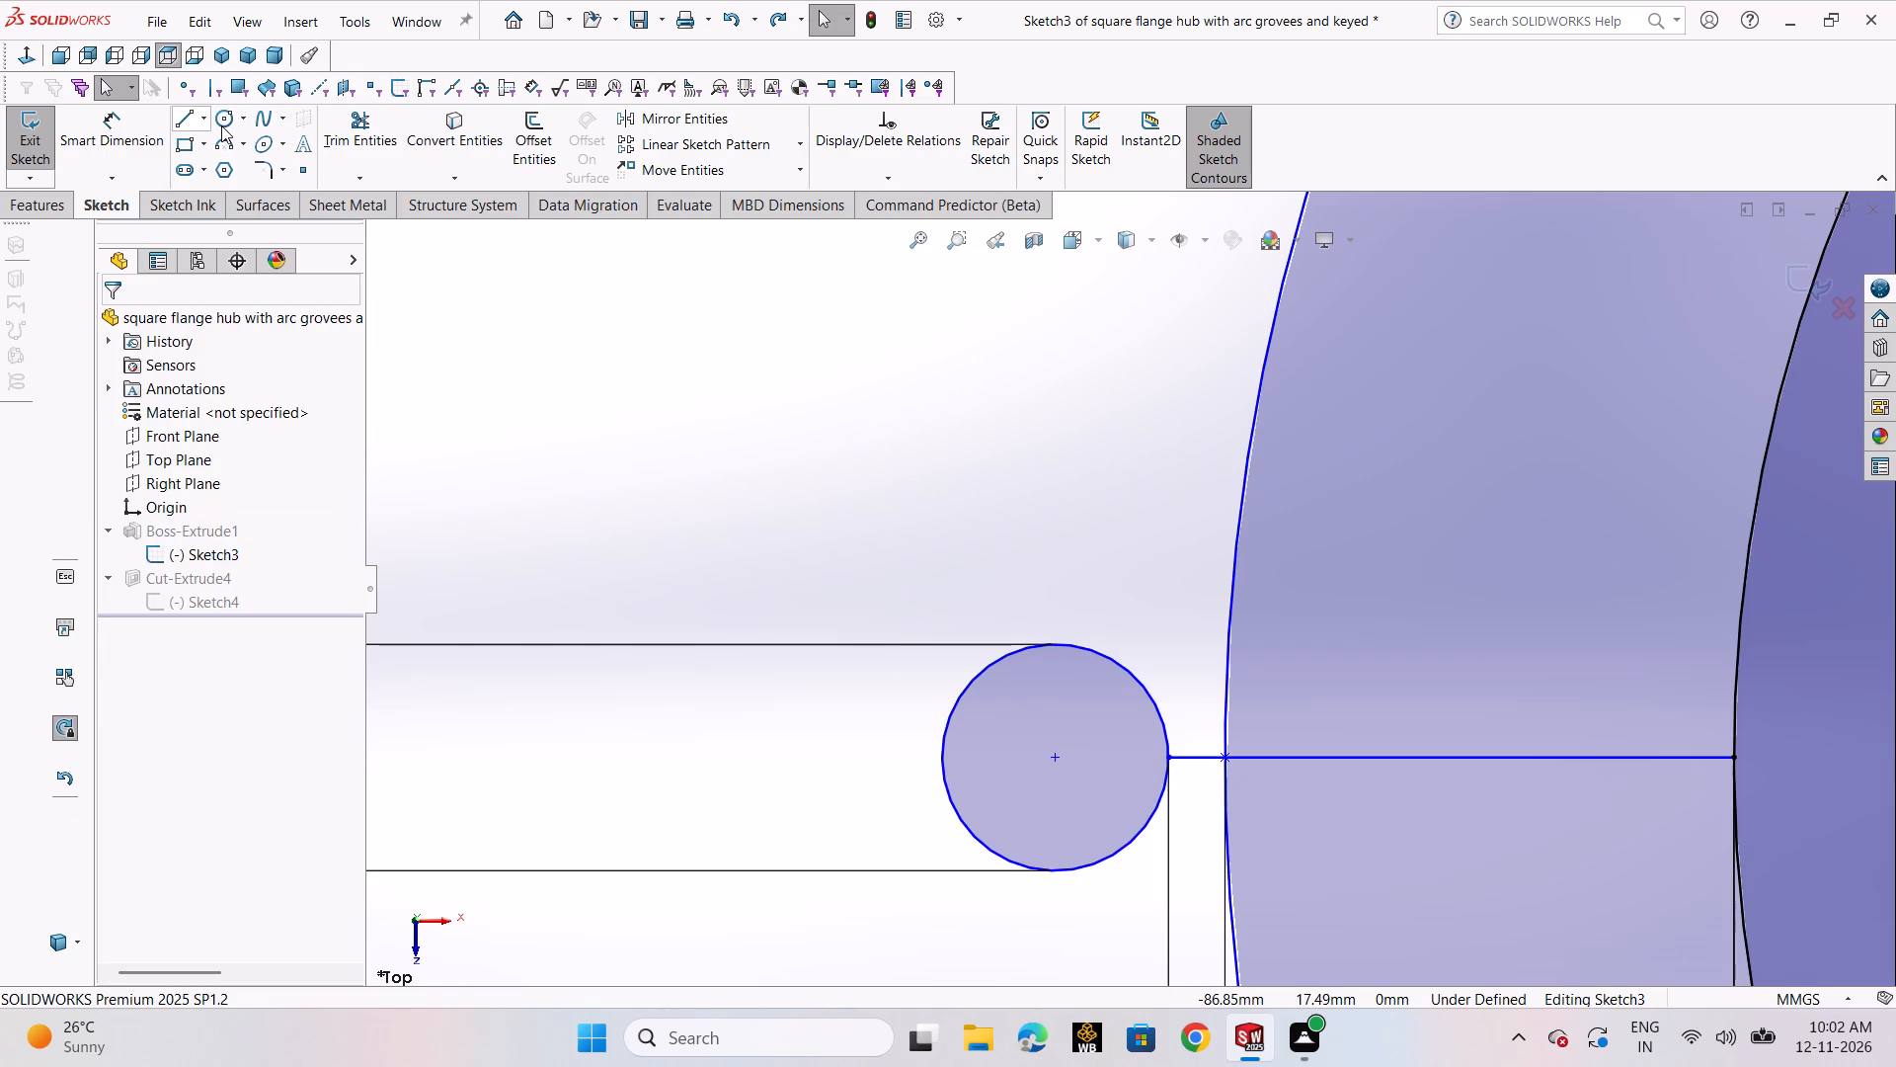
{"action": "left_click", "coordinate": [221, 125]}
{"action": "left_click", "coordinate": [234, 142]}
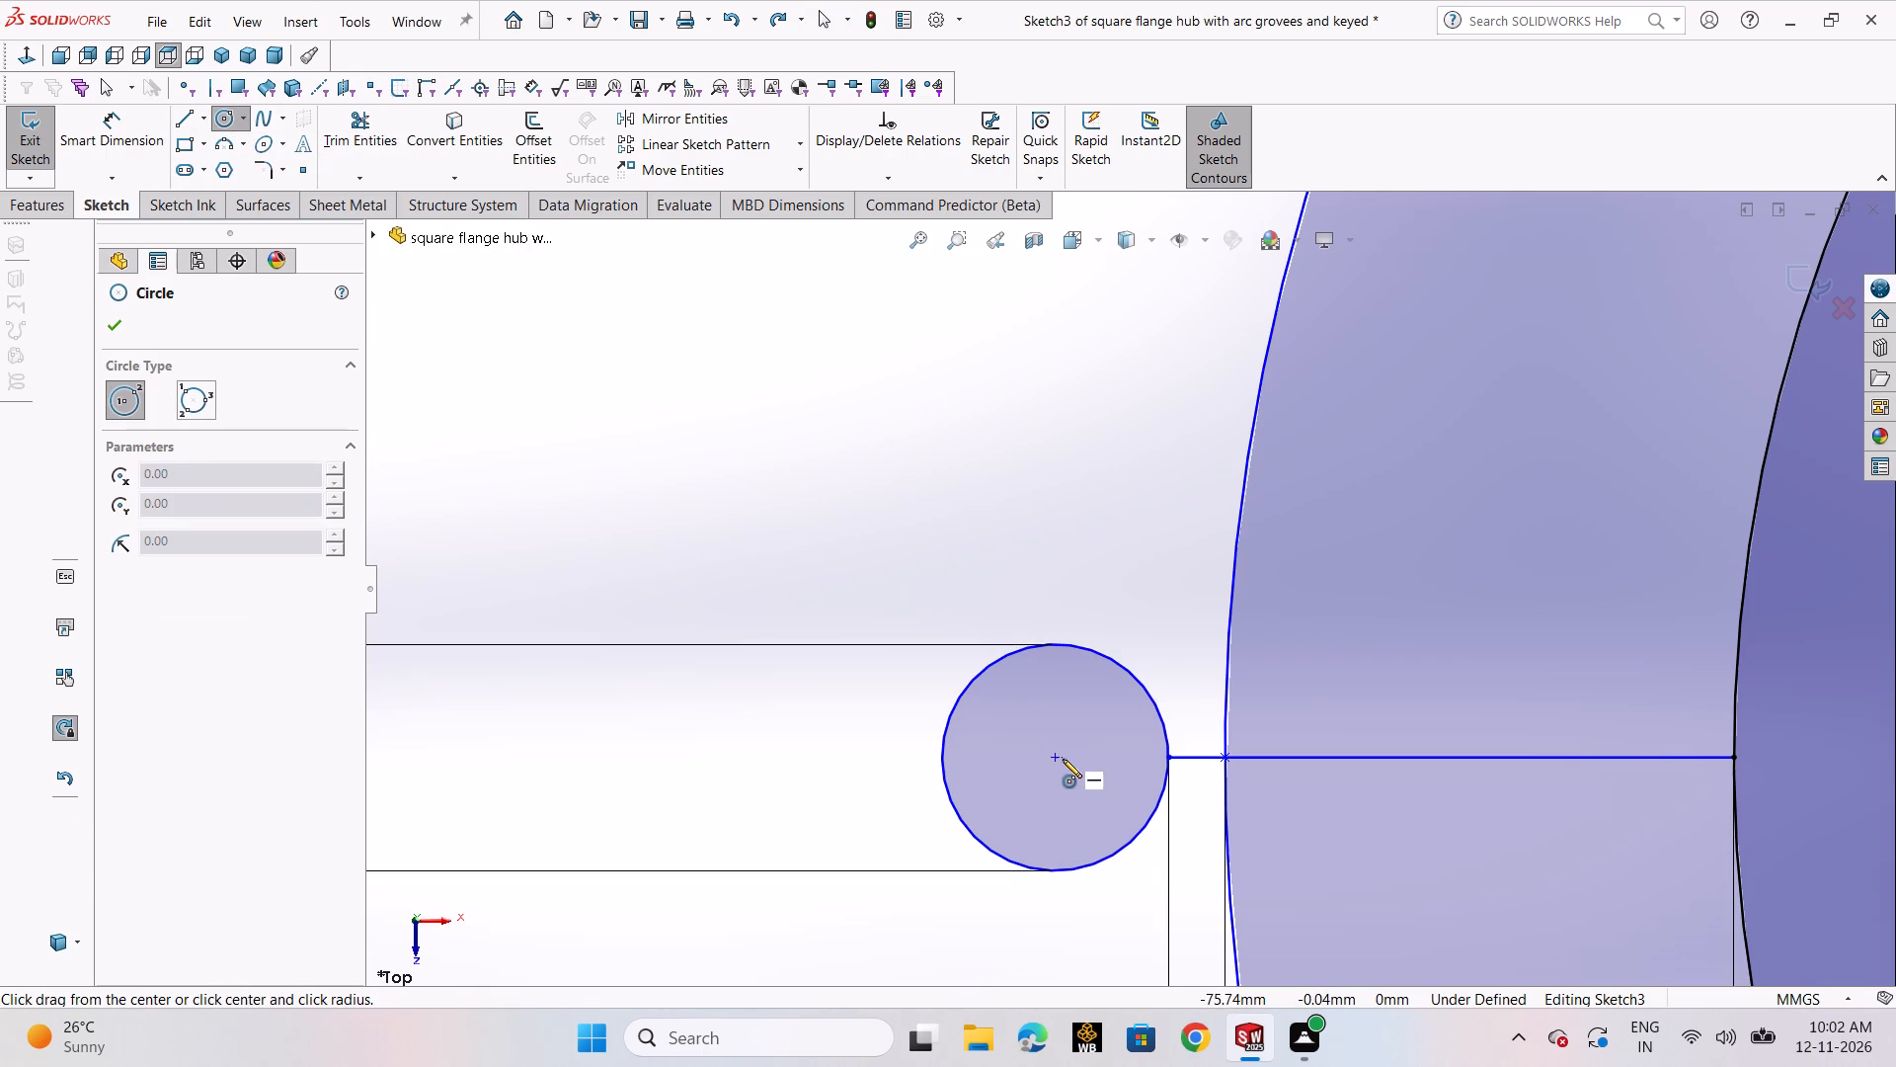
{"action": "left_click", "coordinate": [1059, 759]}
{"action": "left_click", "coordinate": [983, 526]}
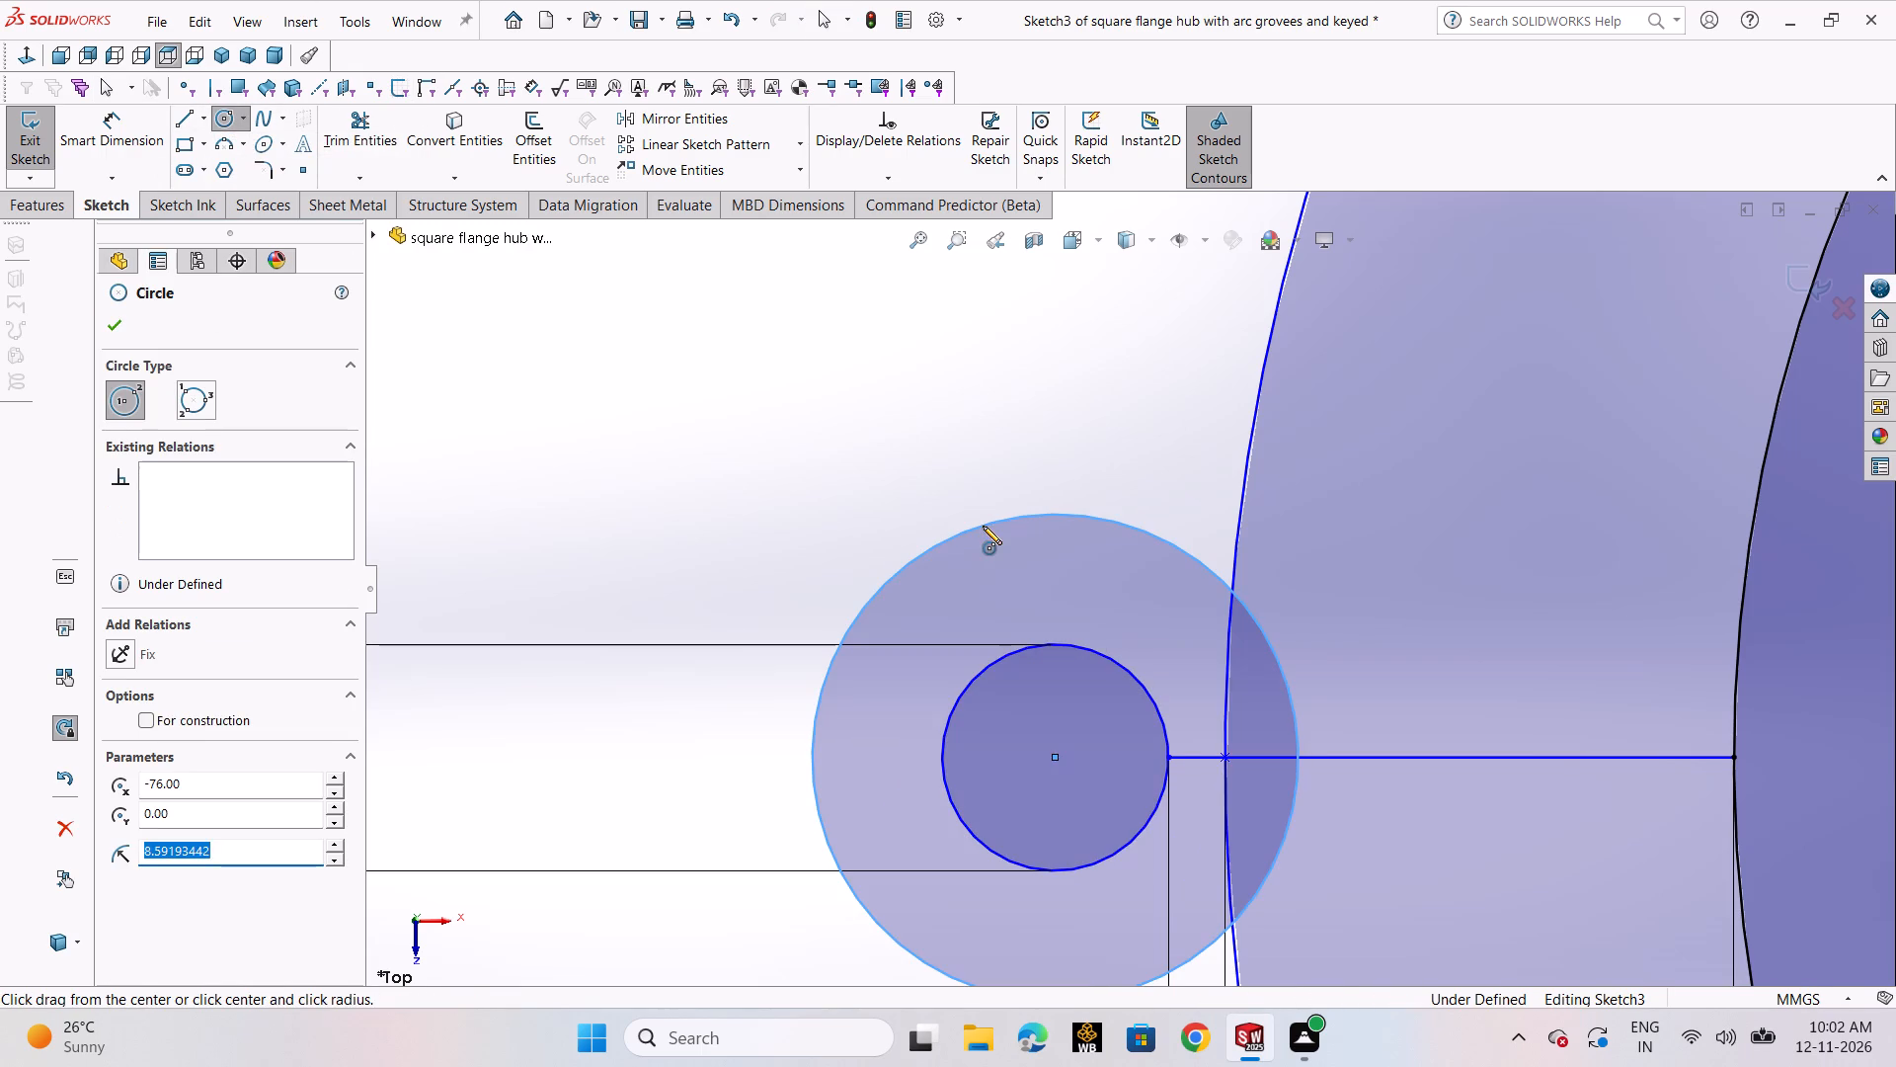
{"action": "key", "text": "1"}
{"action": "key", "text": "BackSpace"}
{"action": "key", "text": "8"}
{"action": "key", "text": "Return"}
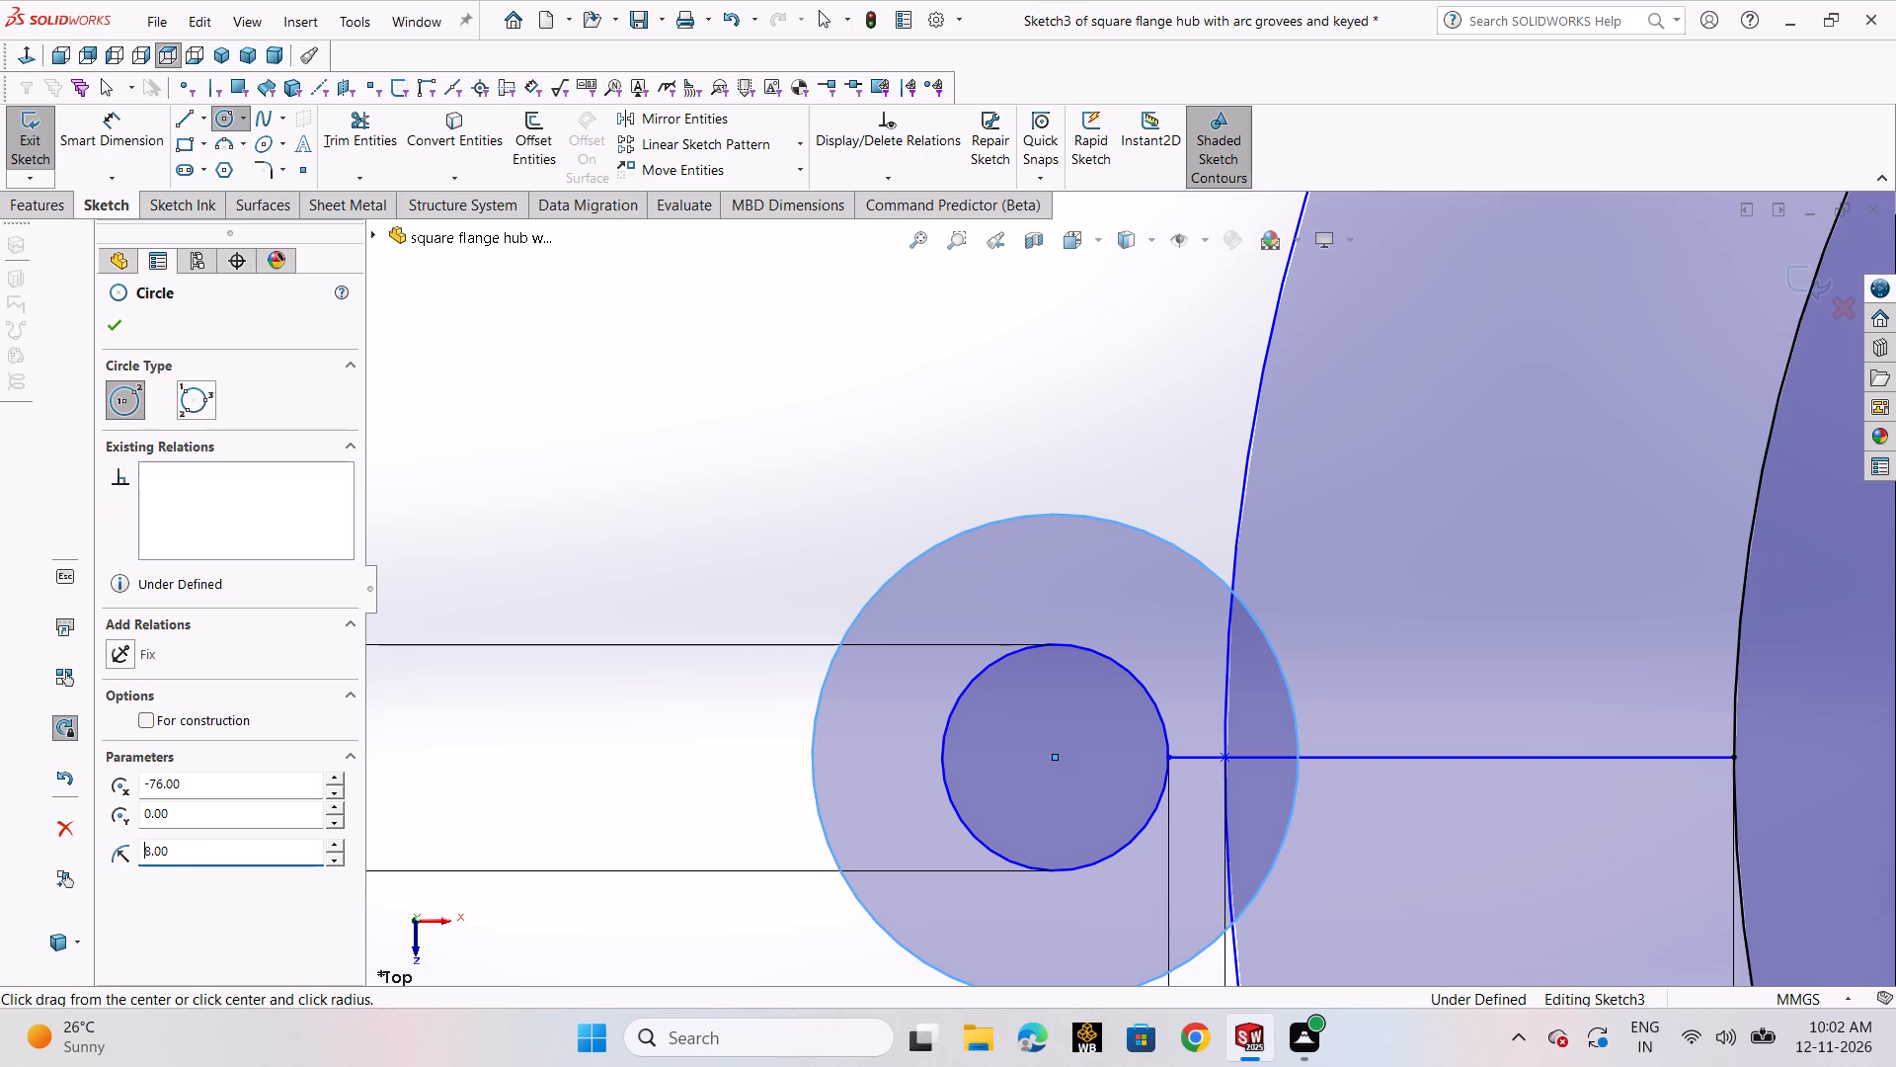
{"action": "left_click", "coordinate": [111, 327]}
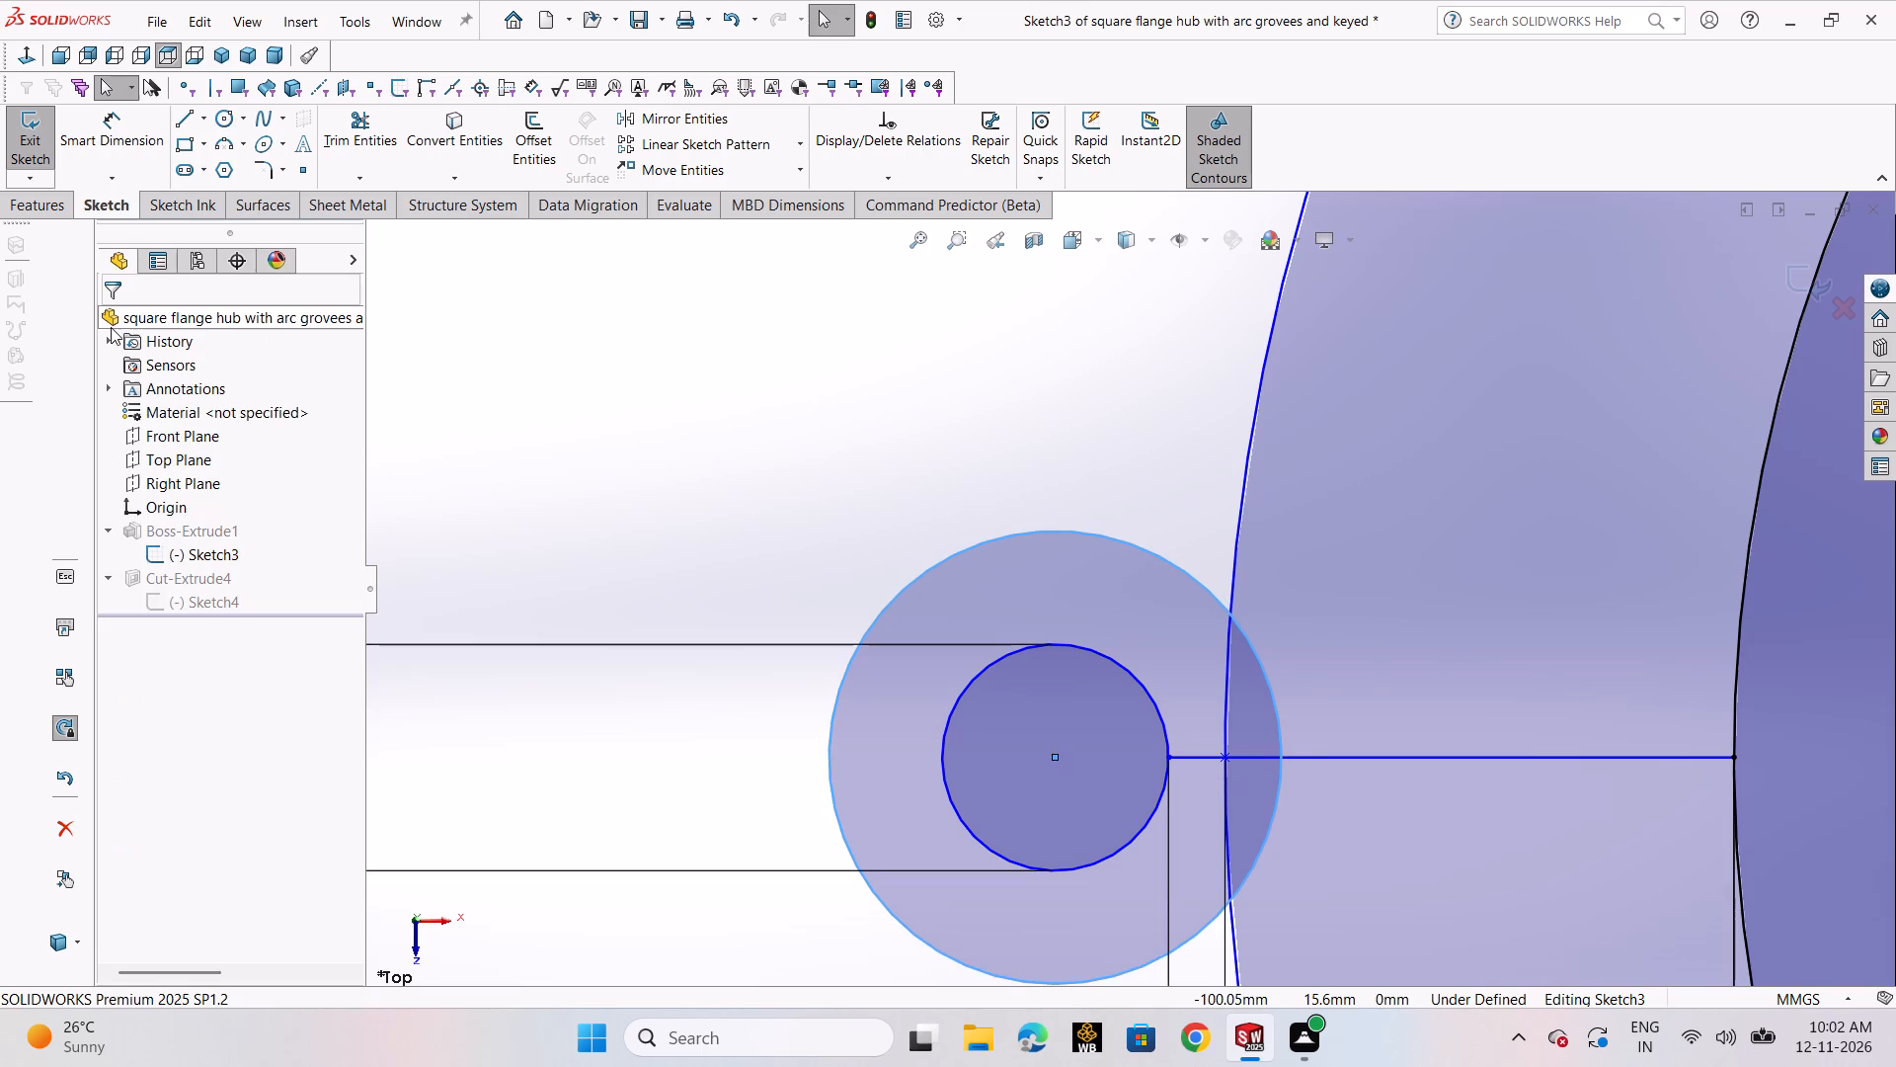
Dimension the circle around the 8 mm circle to a diameter of 16 mm.
{"action": "left_click", "coordinate": [109, 161]}
{"action": "left_click", "coordinate": [920, 577]}
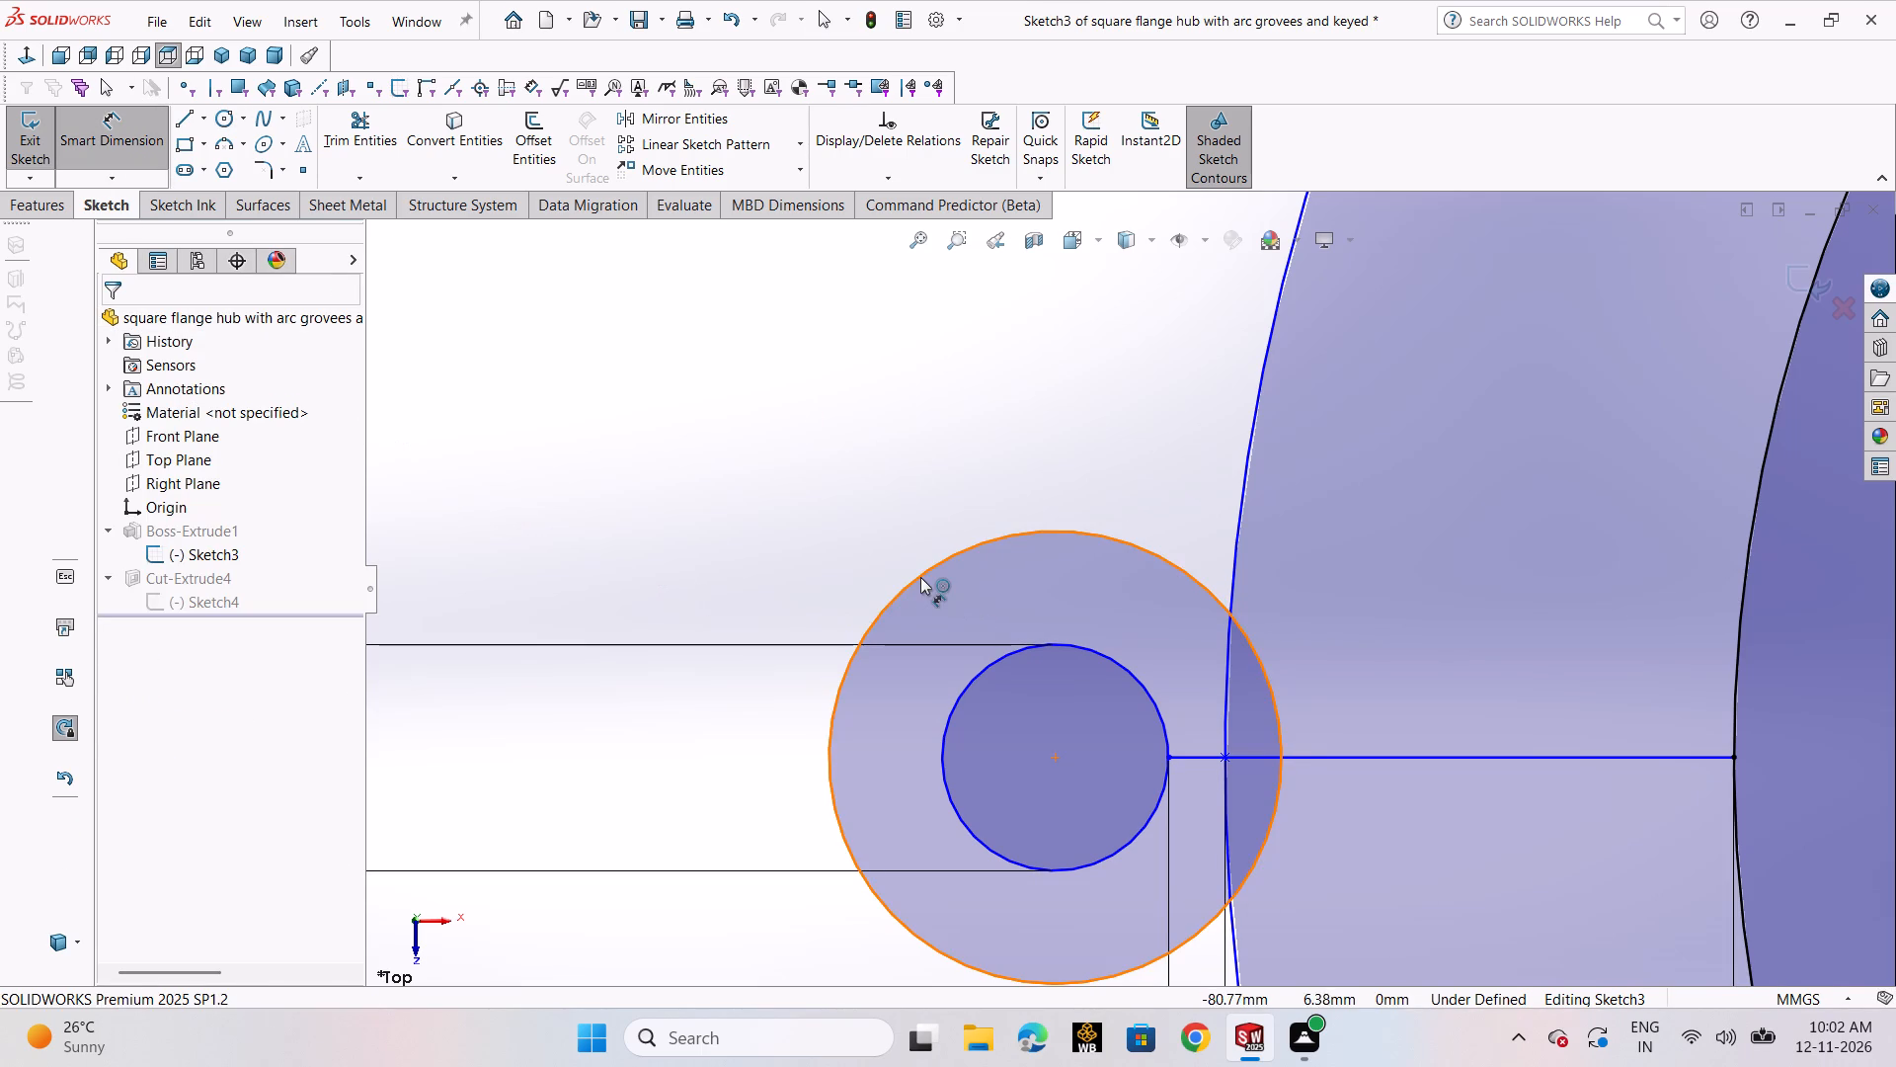
{"action": "left_click", "coordinate": [869, 484]}
{"action": "type", "text": "16"}
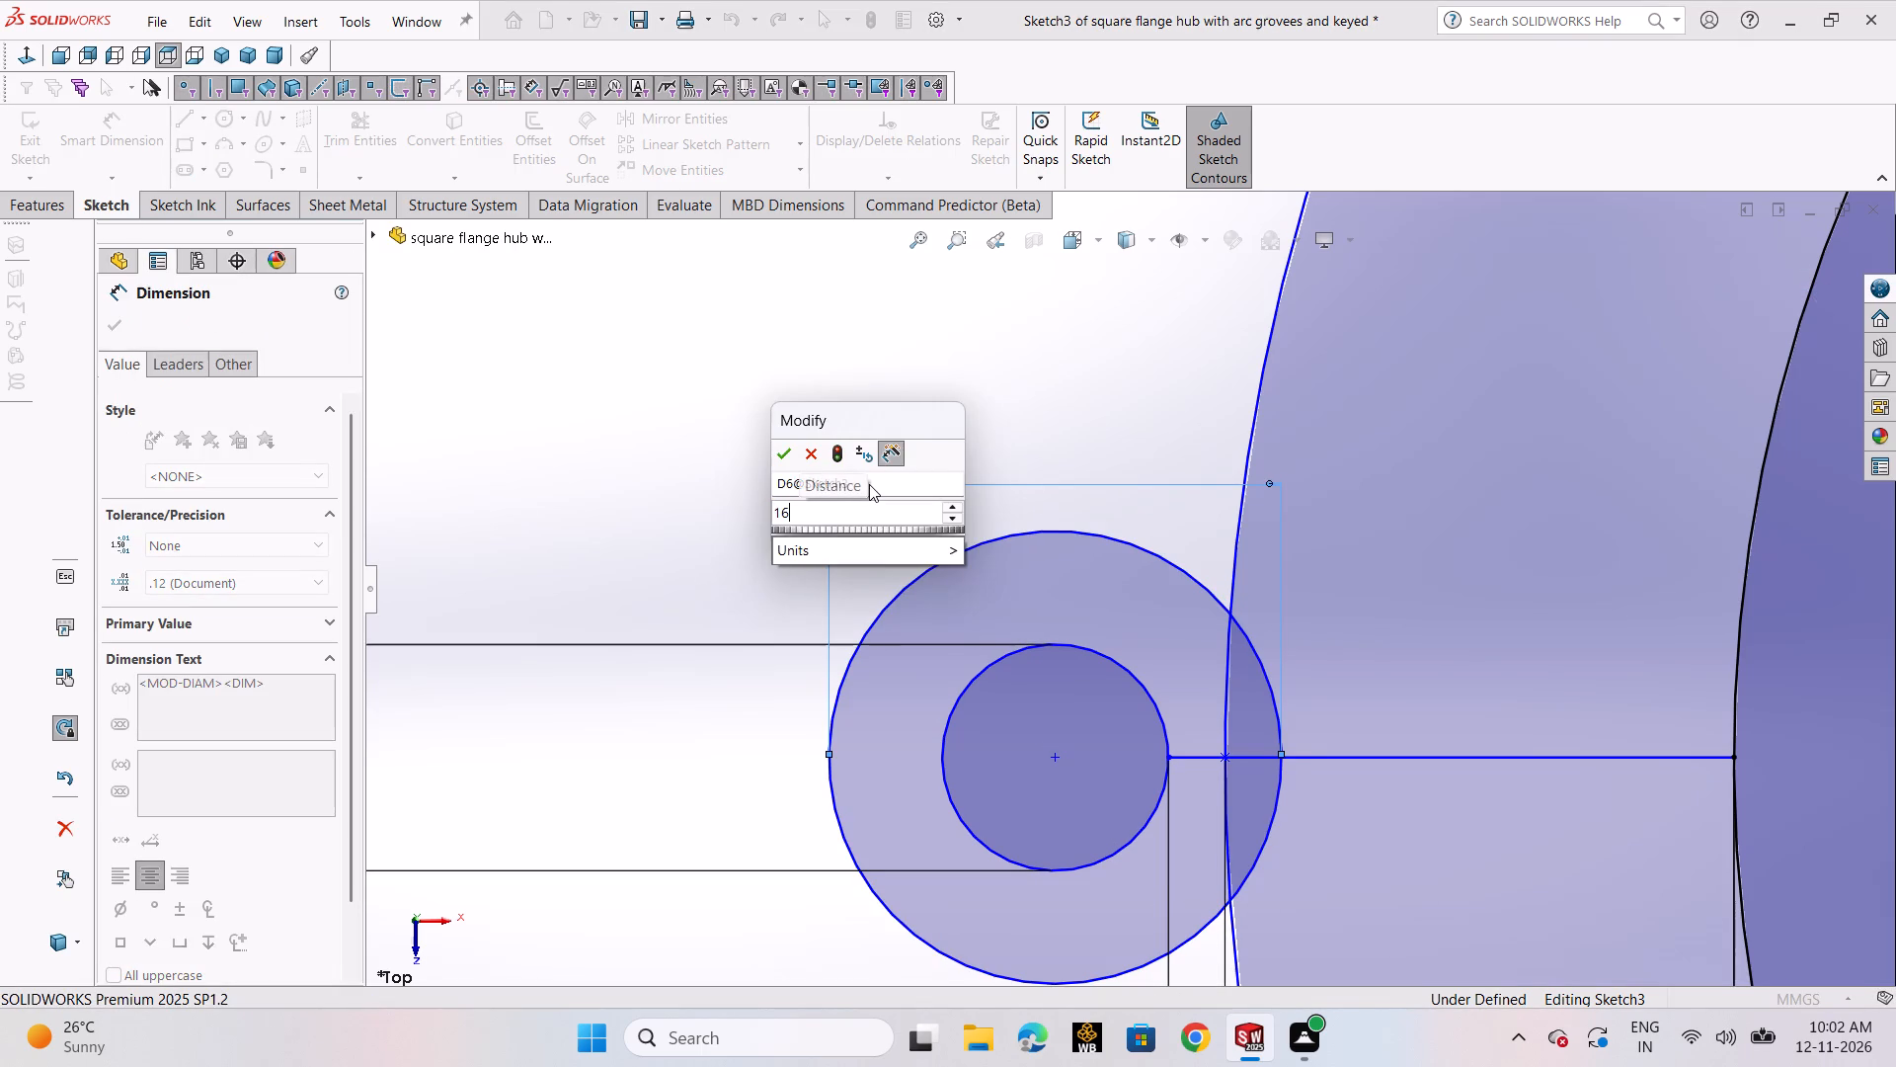
{"action": "key", "text": "Return"}
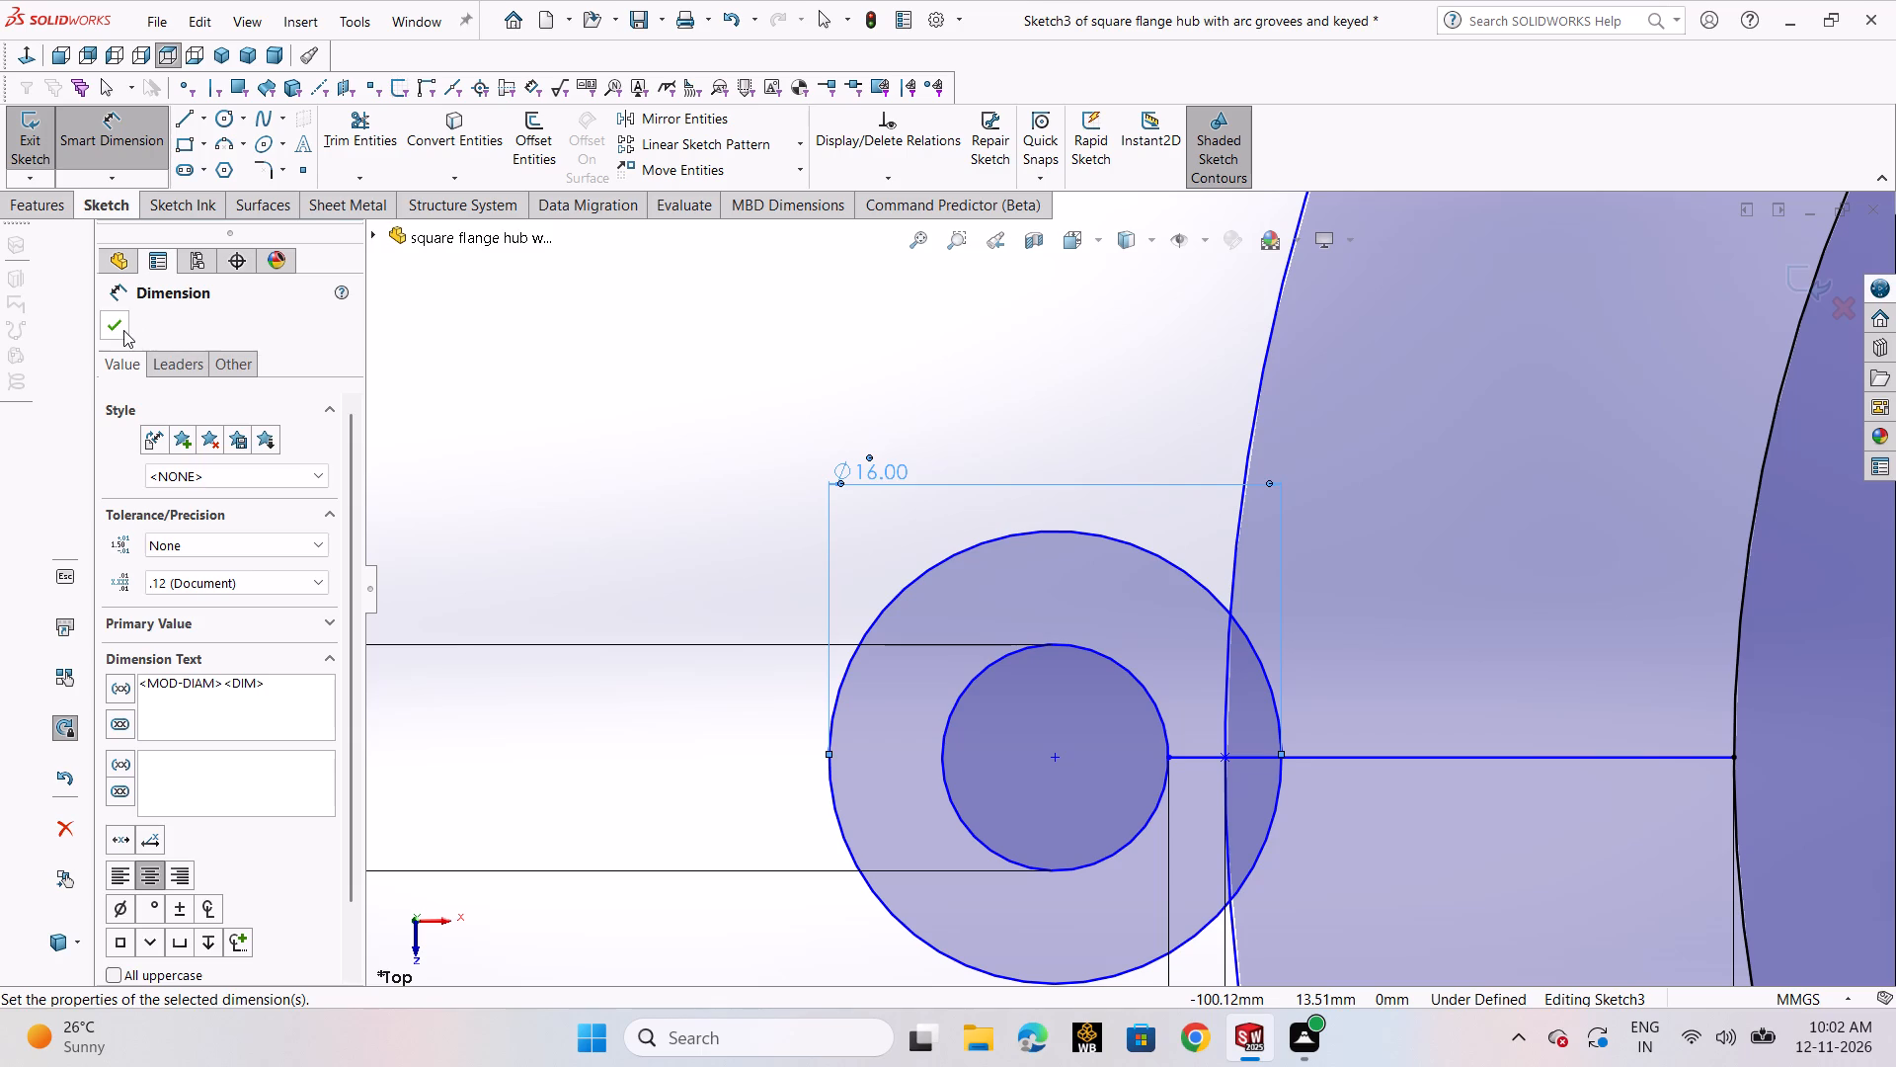
{"action": "left_click", "coordinate": [123, 330]}
Circular-pattern the 16 mm and 8 mm circles about the origin with 4 equally spaced instances over 360 degrees.
{"action": "scroll", "coordinate": [1528, 549], "scroll_direction": "up", "scroll_amount": 10}
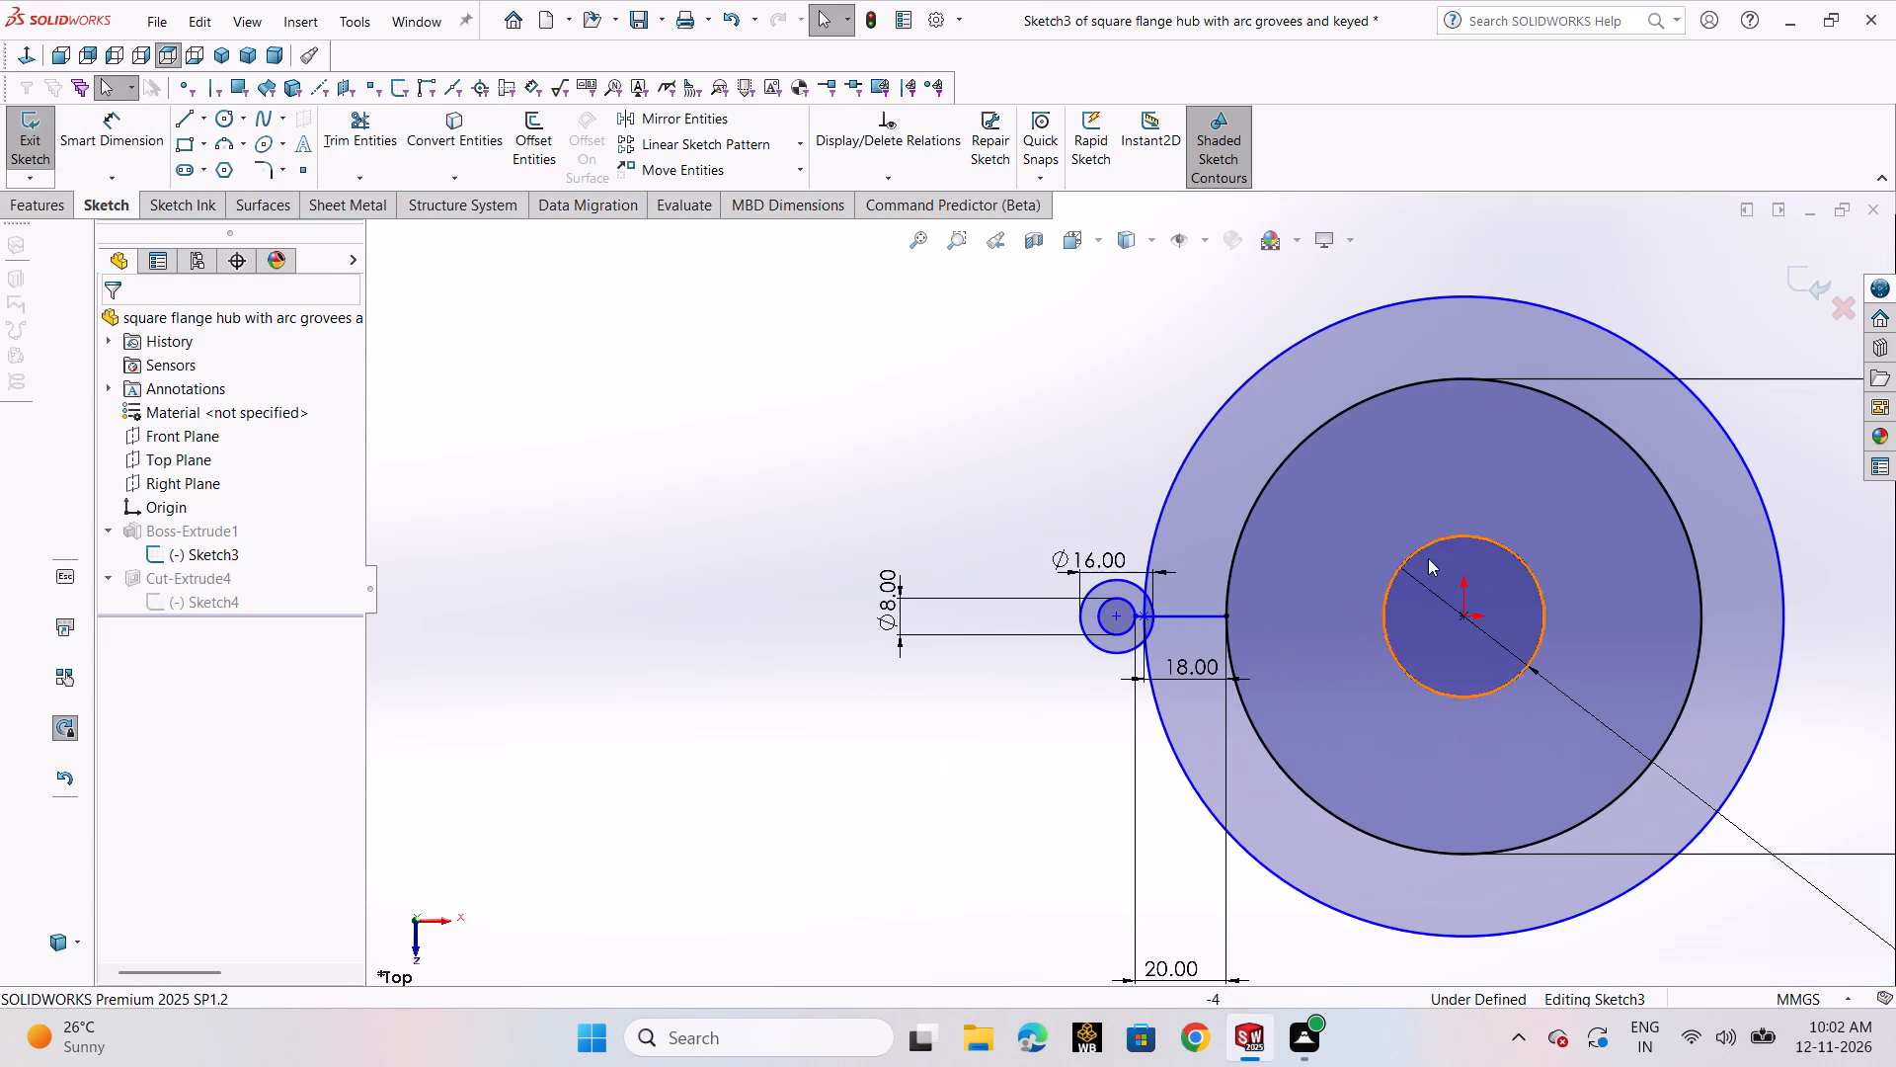
{"action": "scroll", "coordinate": [1211, 513], "scroll_direction": "up", "scroll_amount": 3}
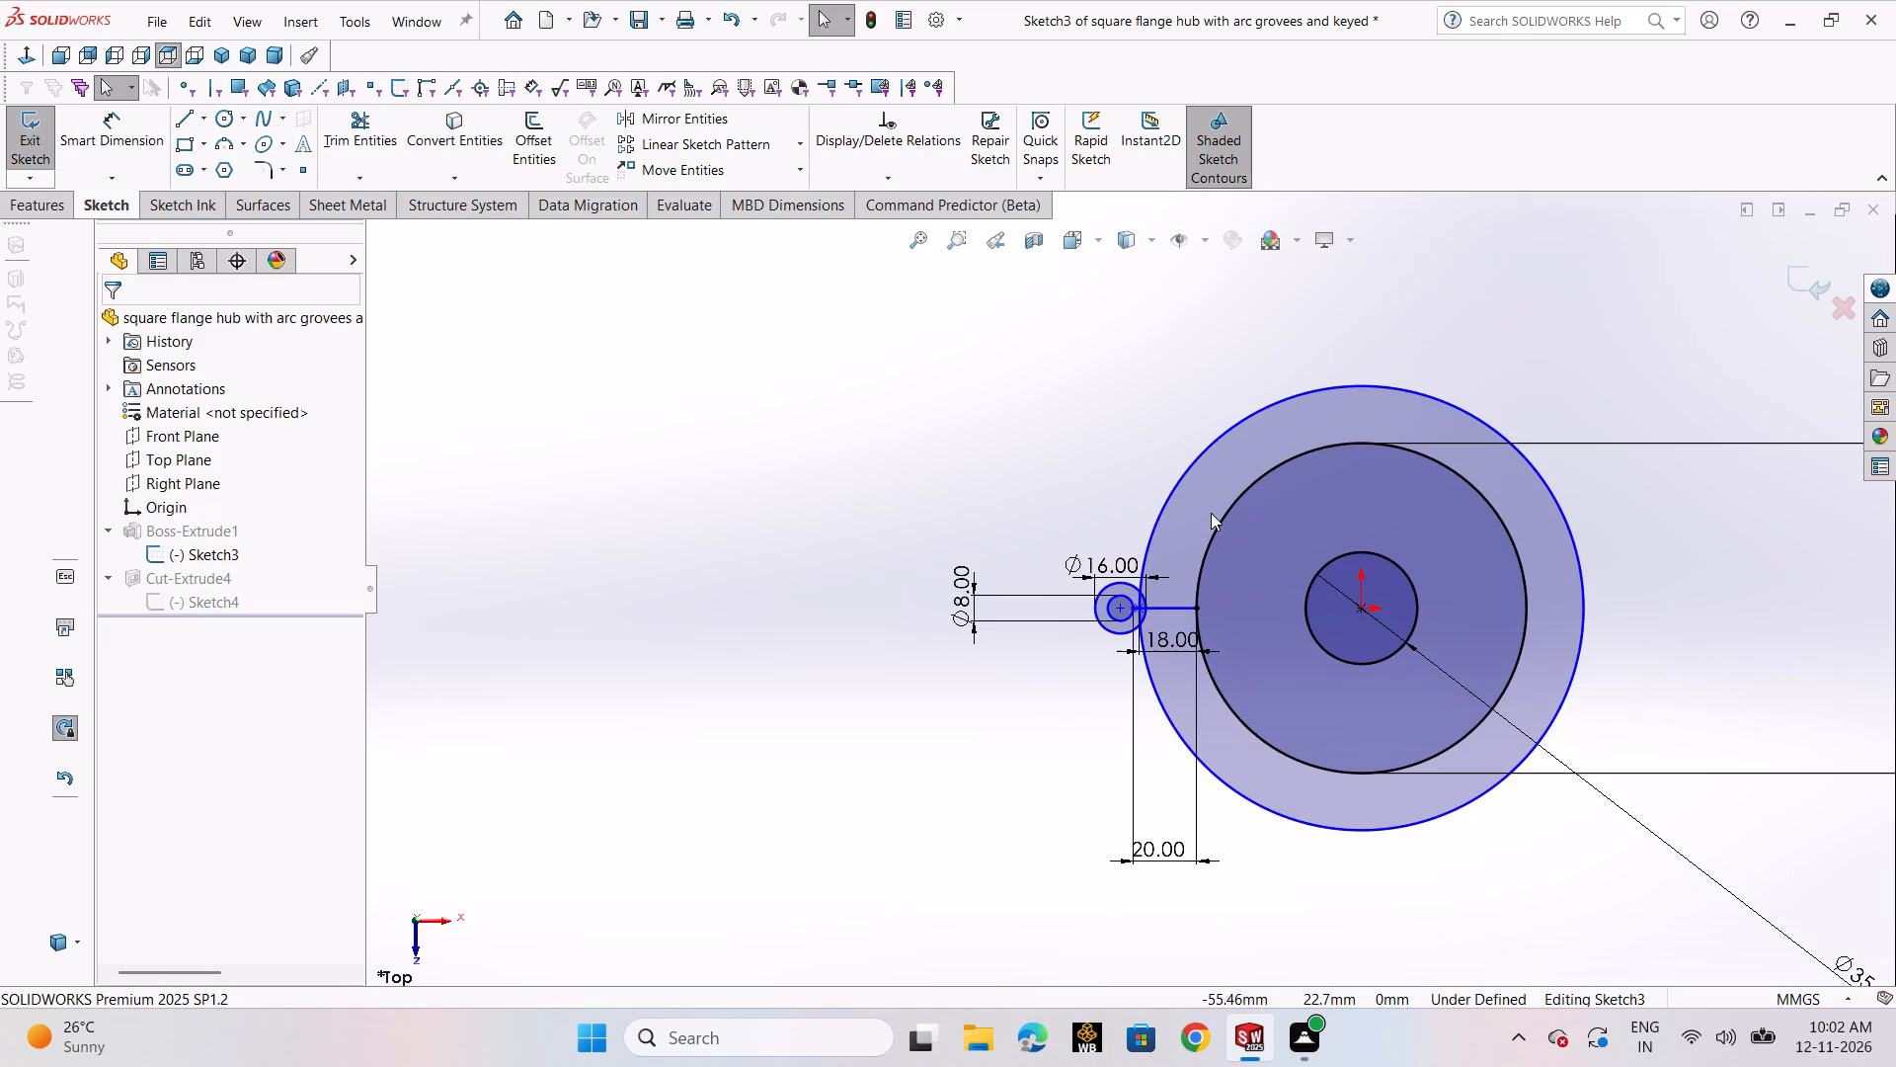
{"action": "left_click", "coordinate": [797, 151]}
{"action": "left_click", "coordinate": [797, 187]}
{"action": "scroll", "coordinate": [1080, 531], "scroll_direction": "down", "scroll_amount": 4}
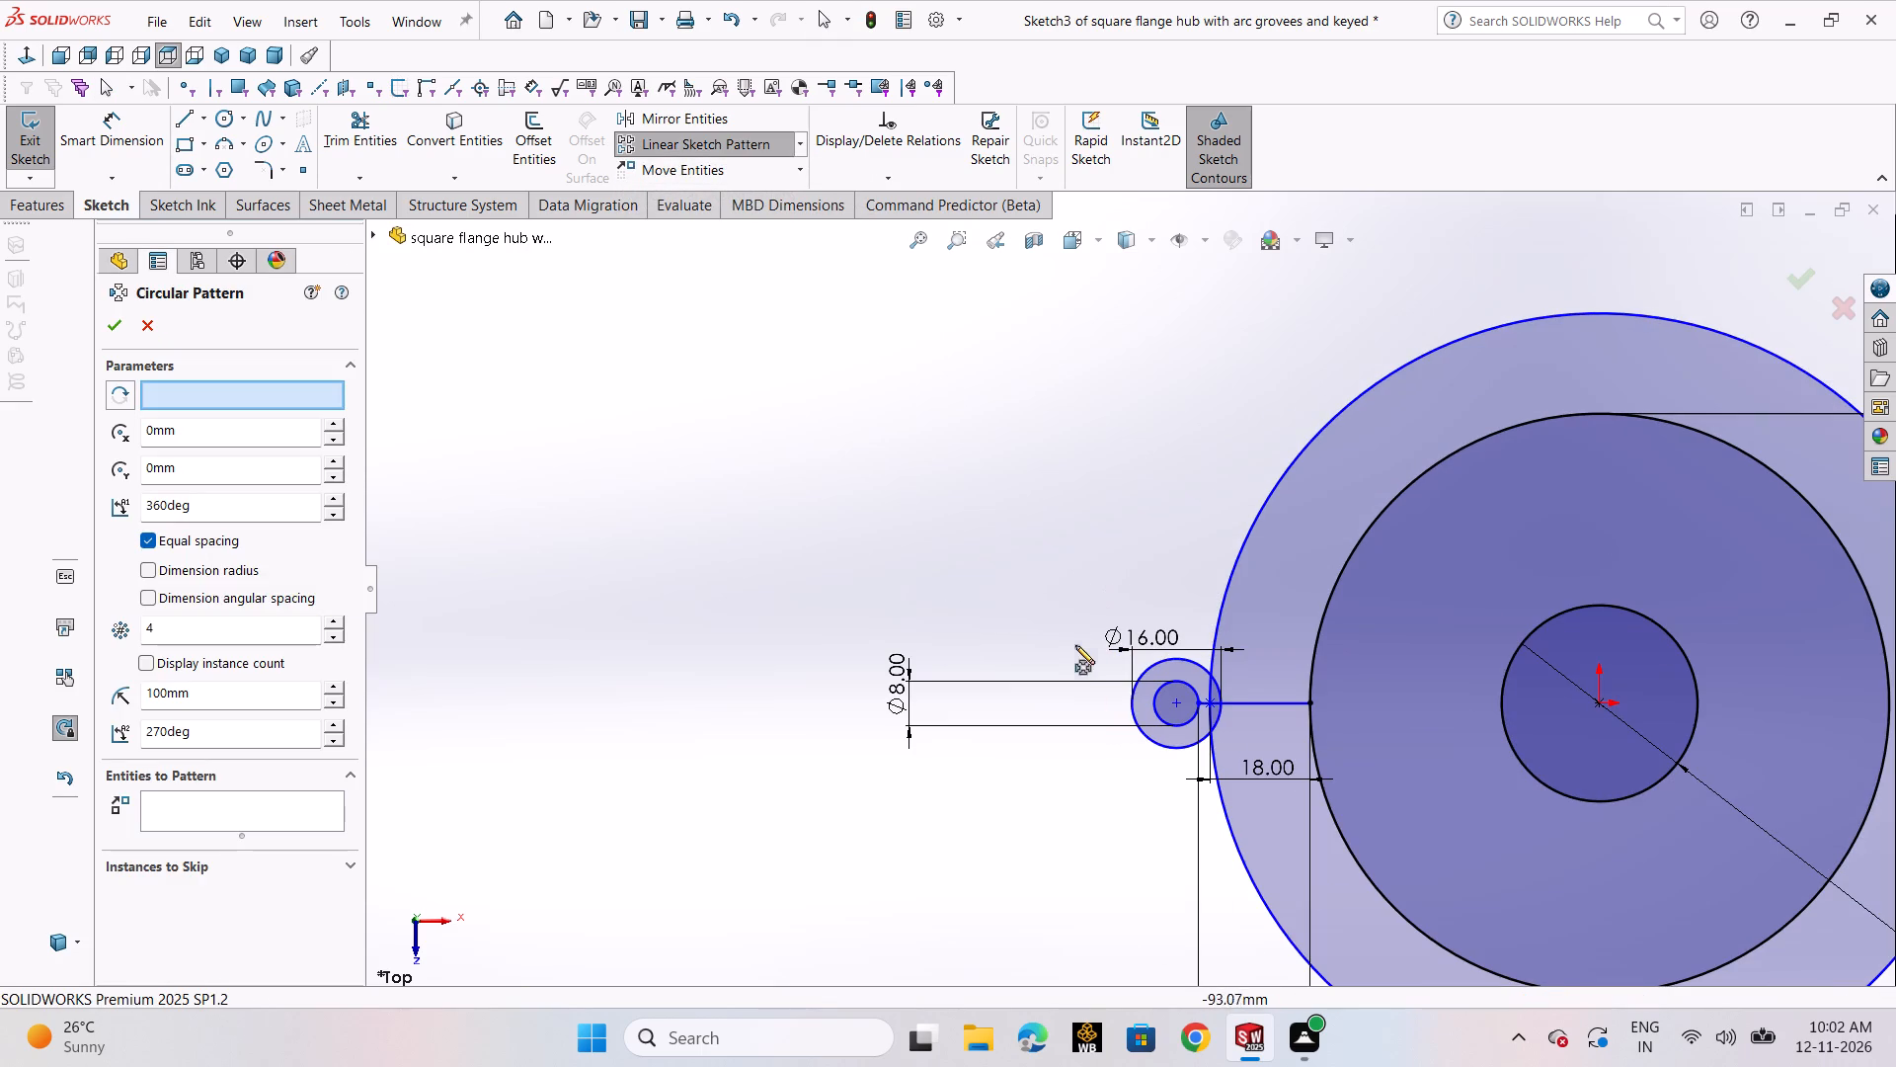
{"action": "left_click_drag", "start_coordinate": [1070, 607], "coordinate": [1162, 759]}
{"action": "left_click", "coordinate": [267, 813]}
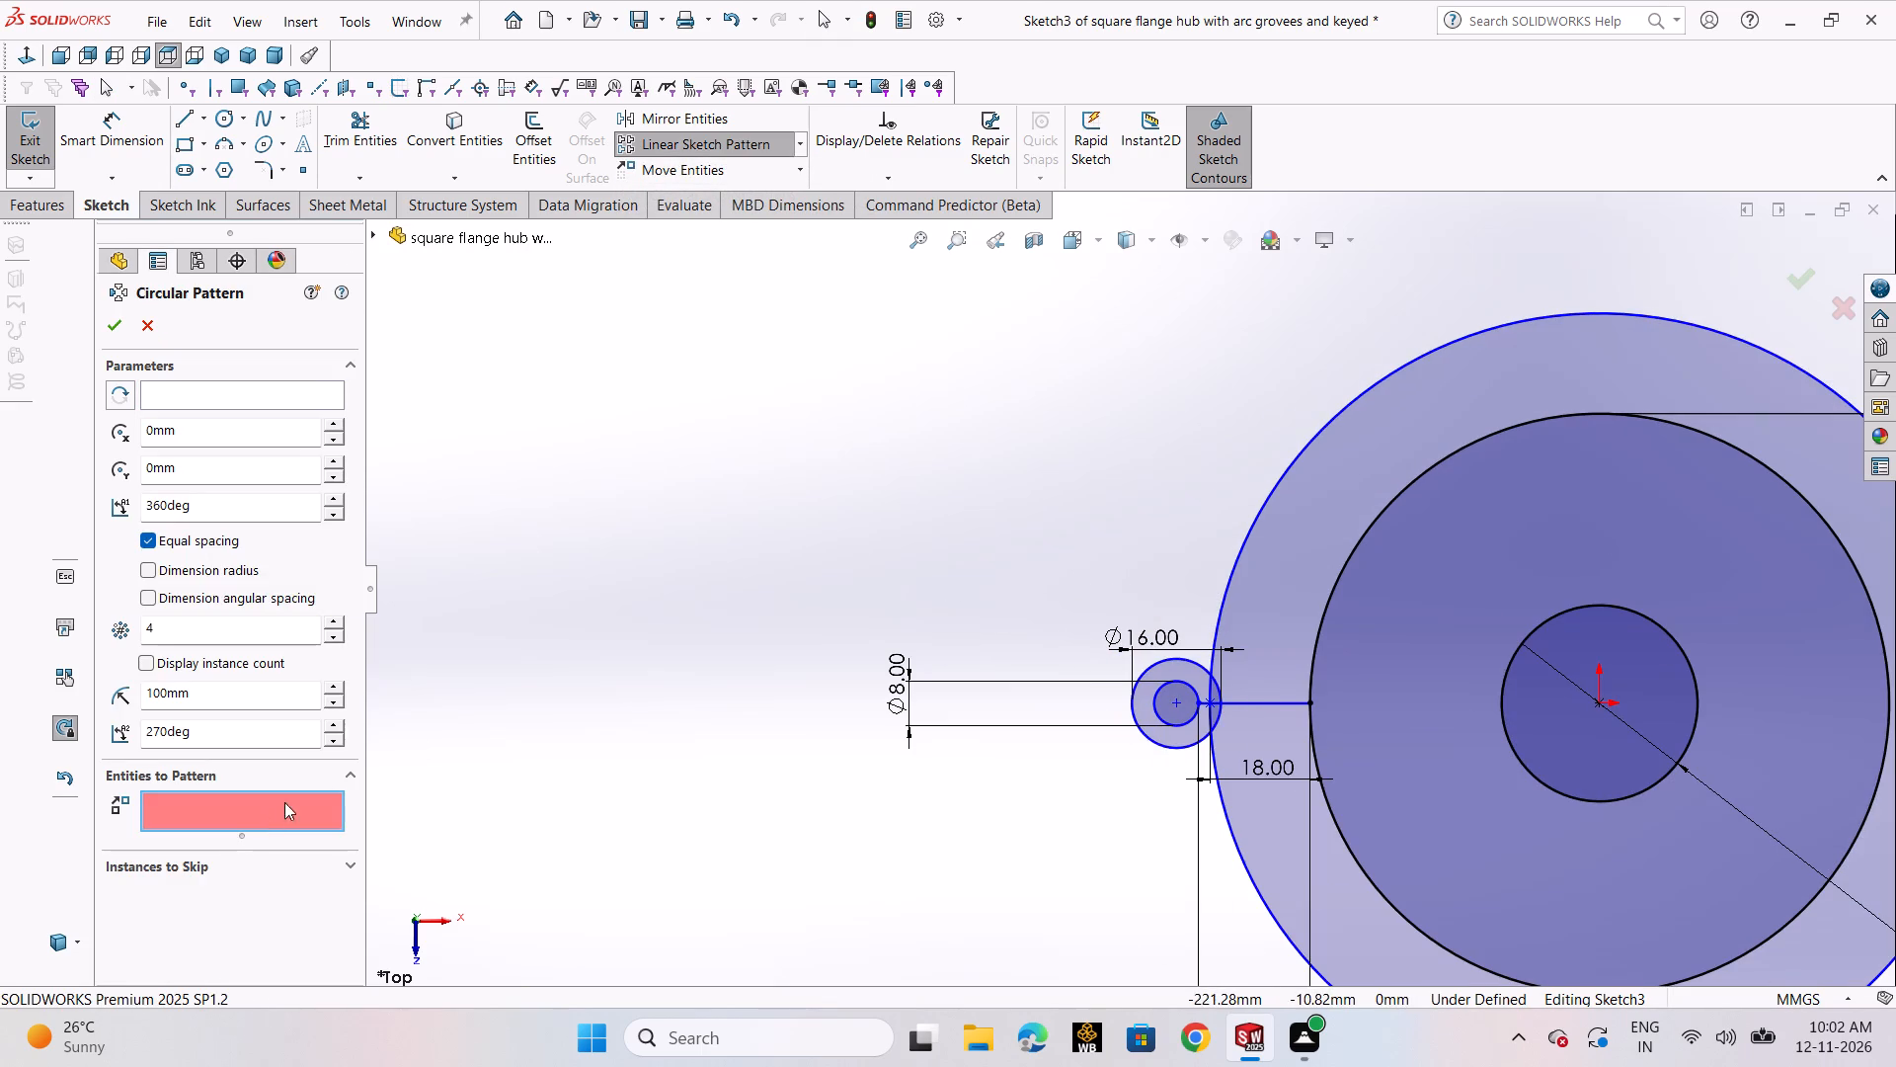
{"action": "left_click_drag", "start_coordinate": [979, 526], "coordinate": [1146, 737]}
{"action": "left_click", "coordinate": [1151, 734]}
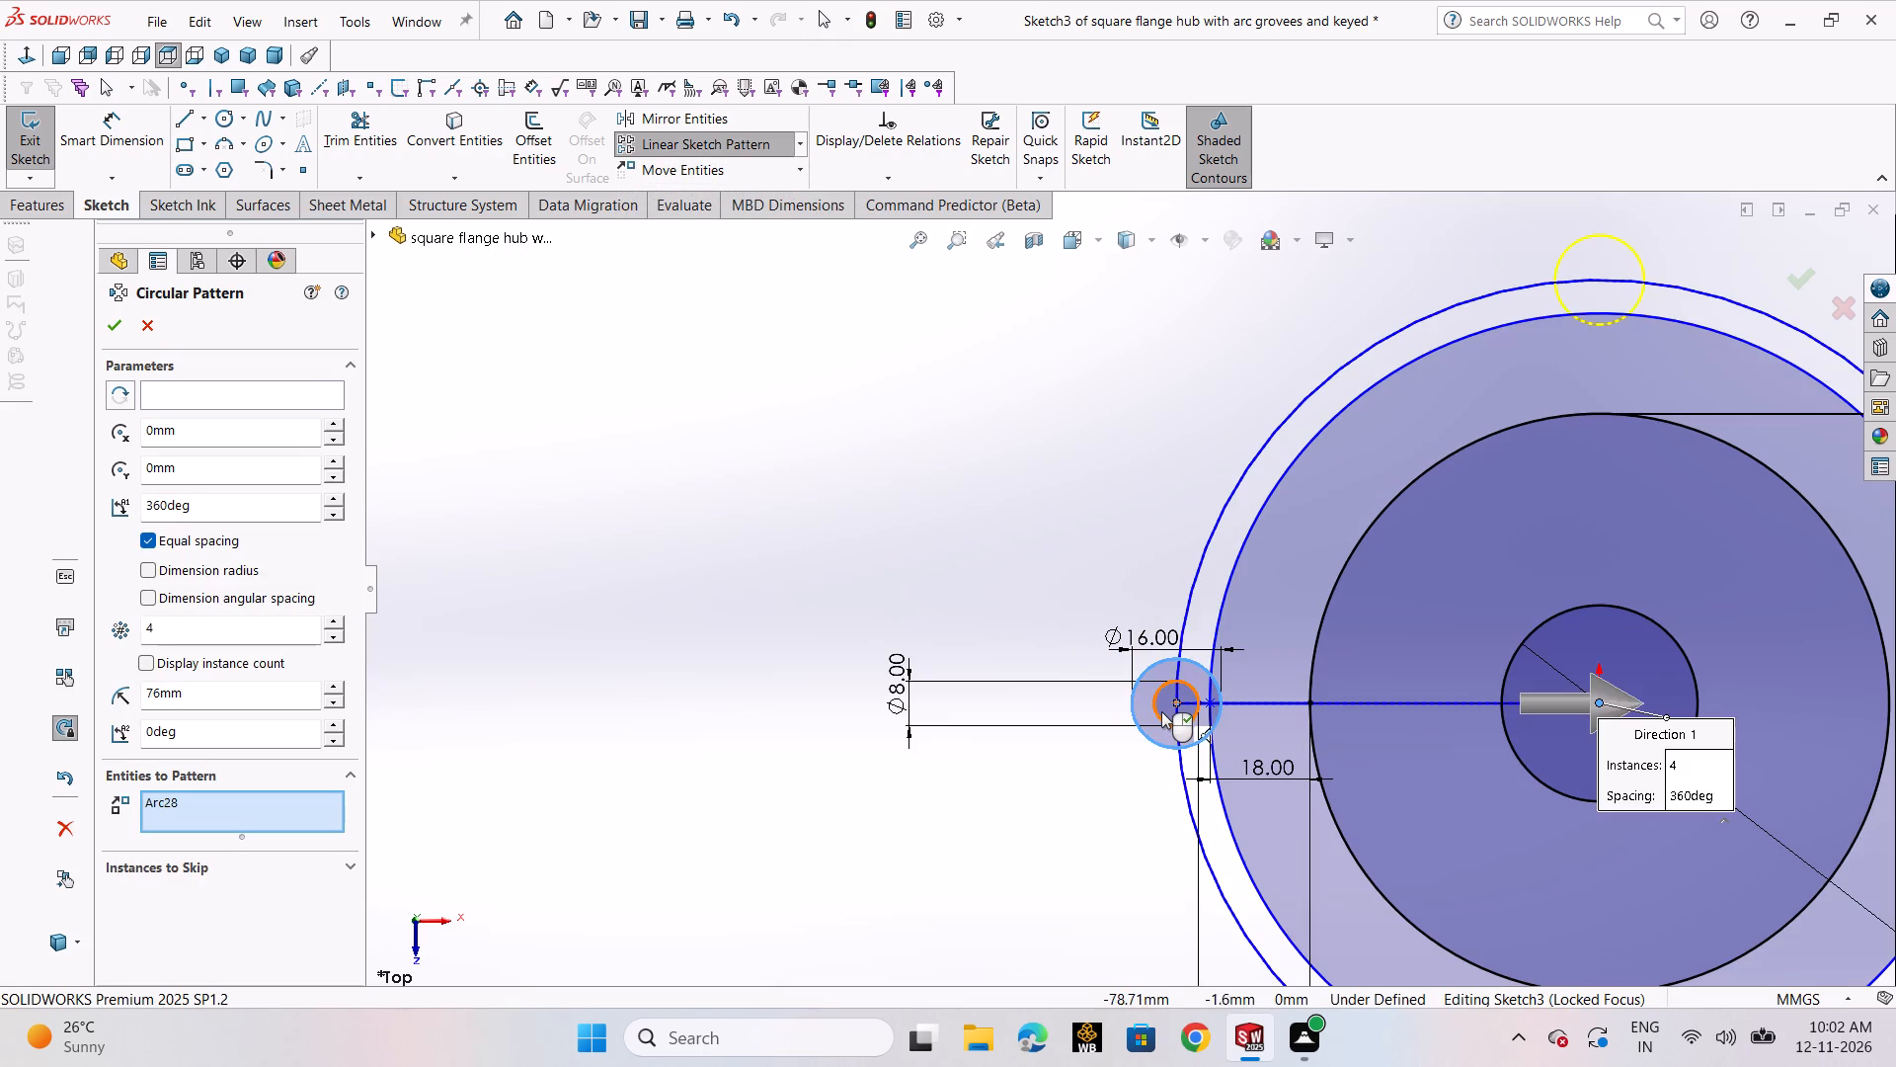
{"action": "left_click", "coordinate": [1155, 711]}
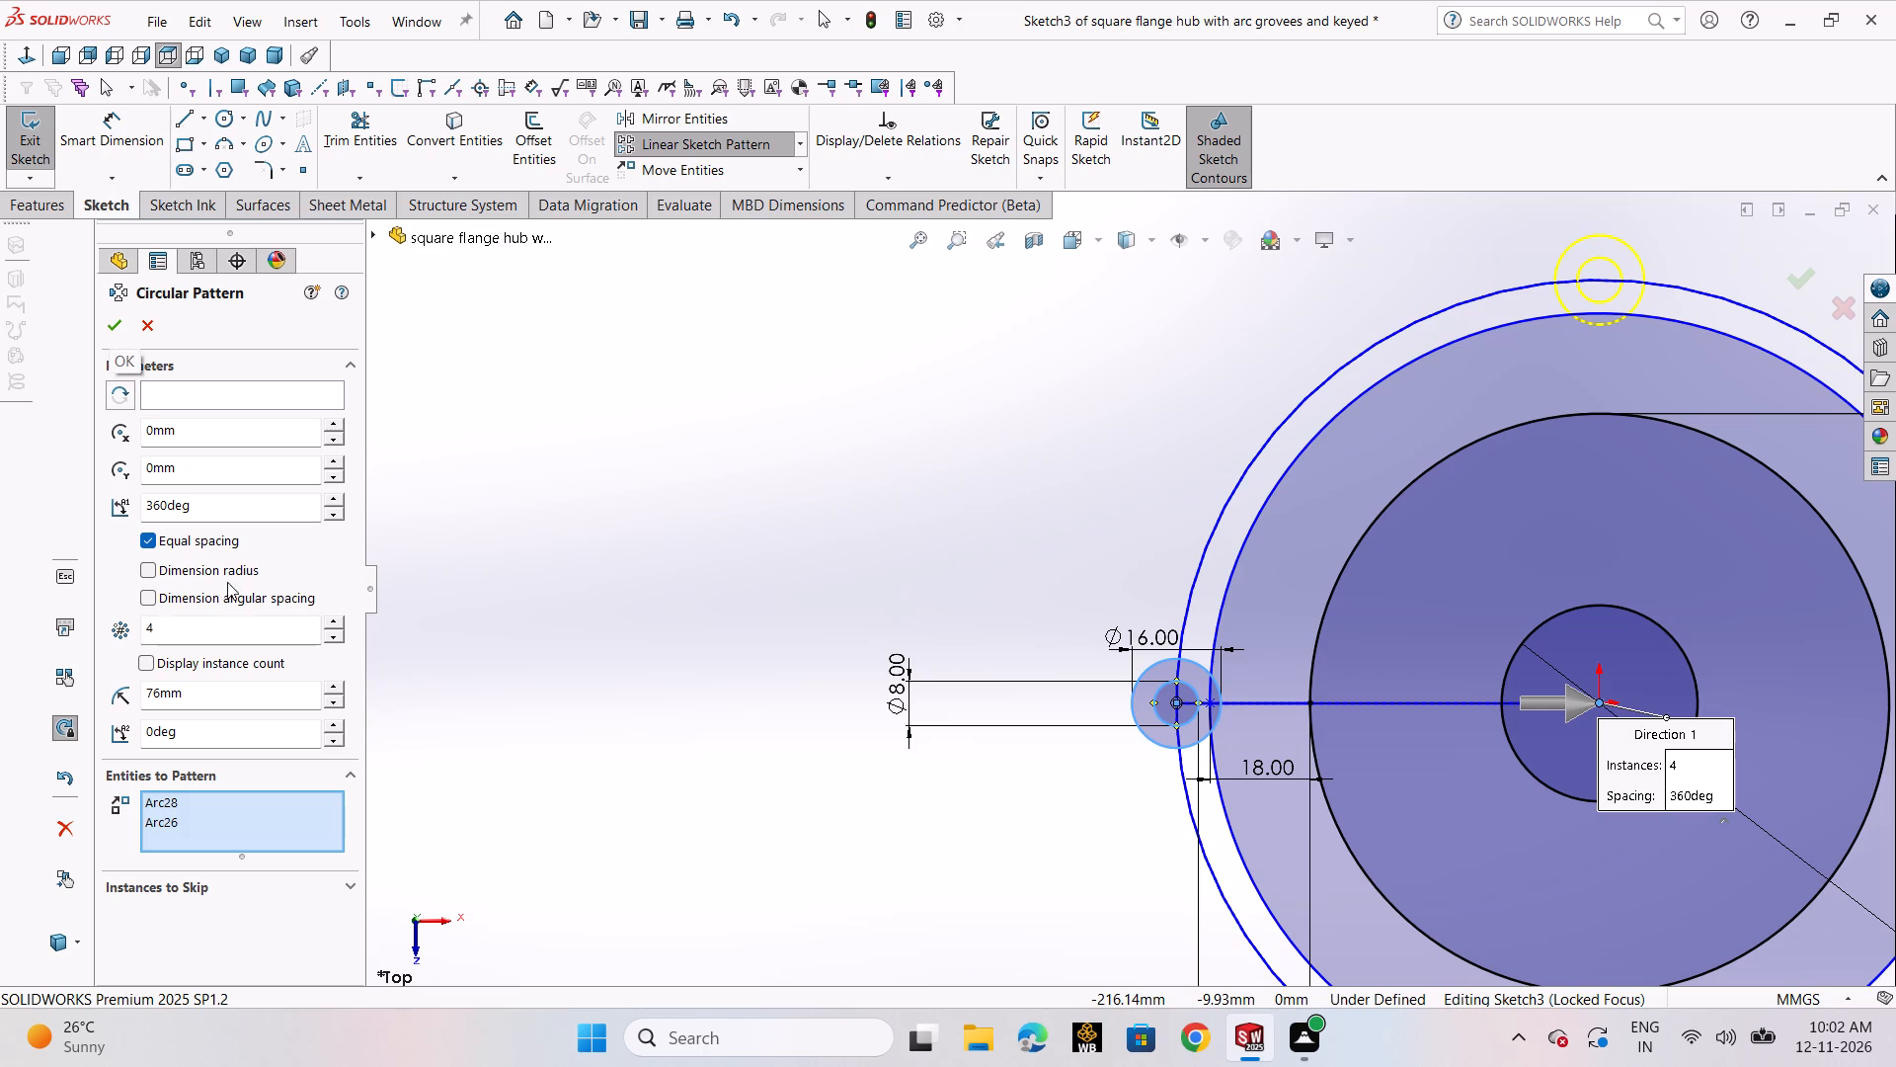
{"action": "left_click", "coordinate": [109, 331]}
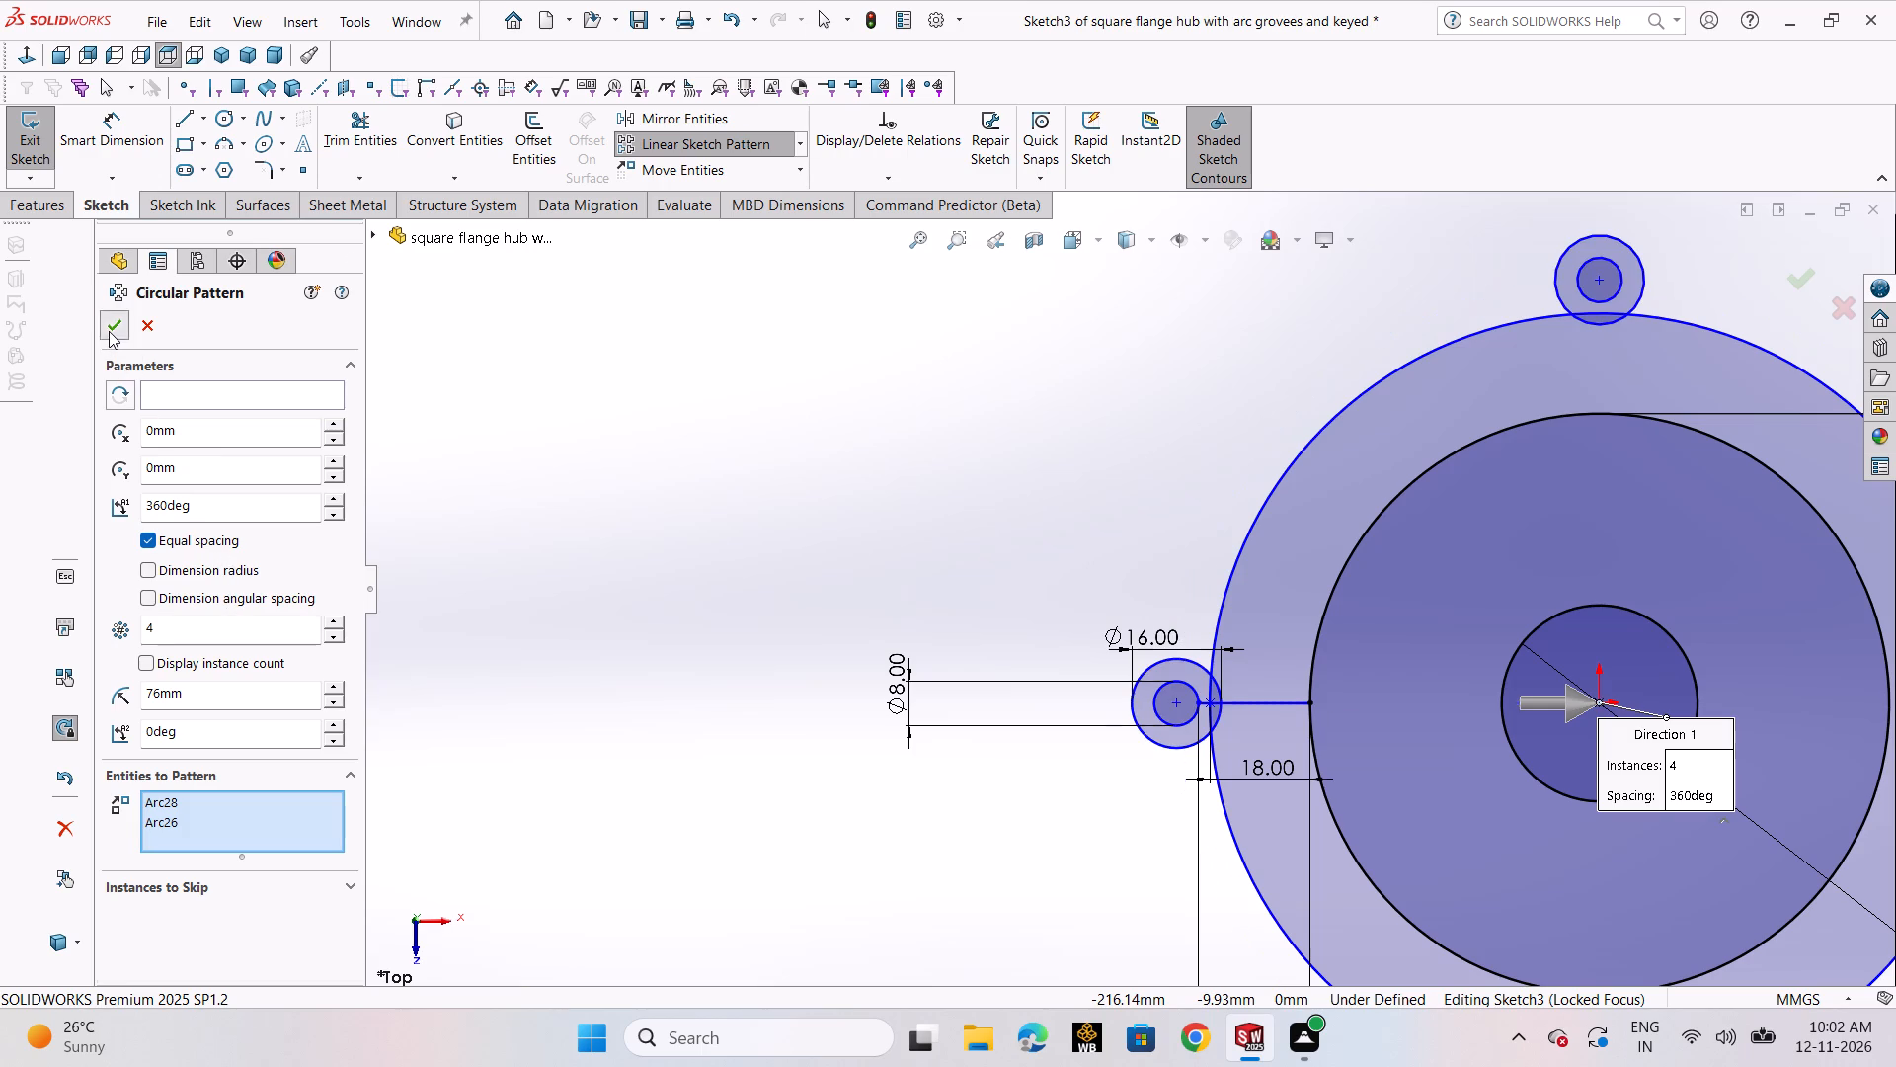
{"action": "left_click", "coordinate": [886, 545]}
Draw a three-point arc of about 224 mm radius from beside the left 16 mm circle to above the top one, bowing toward the hub centre.
{"action": "scroll", "coordinate": [1290, 602], "scroll_direction": "up", "scroll_amount": 5}
{"action": "scroll", "coordinate": [1353, 607], "scroll_direction": "down", "scroll_amount": 1}
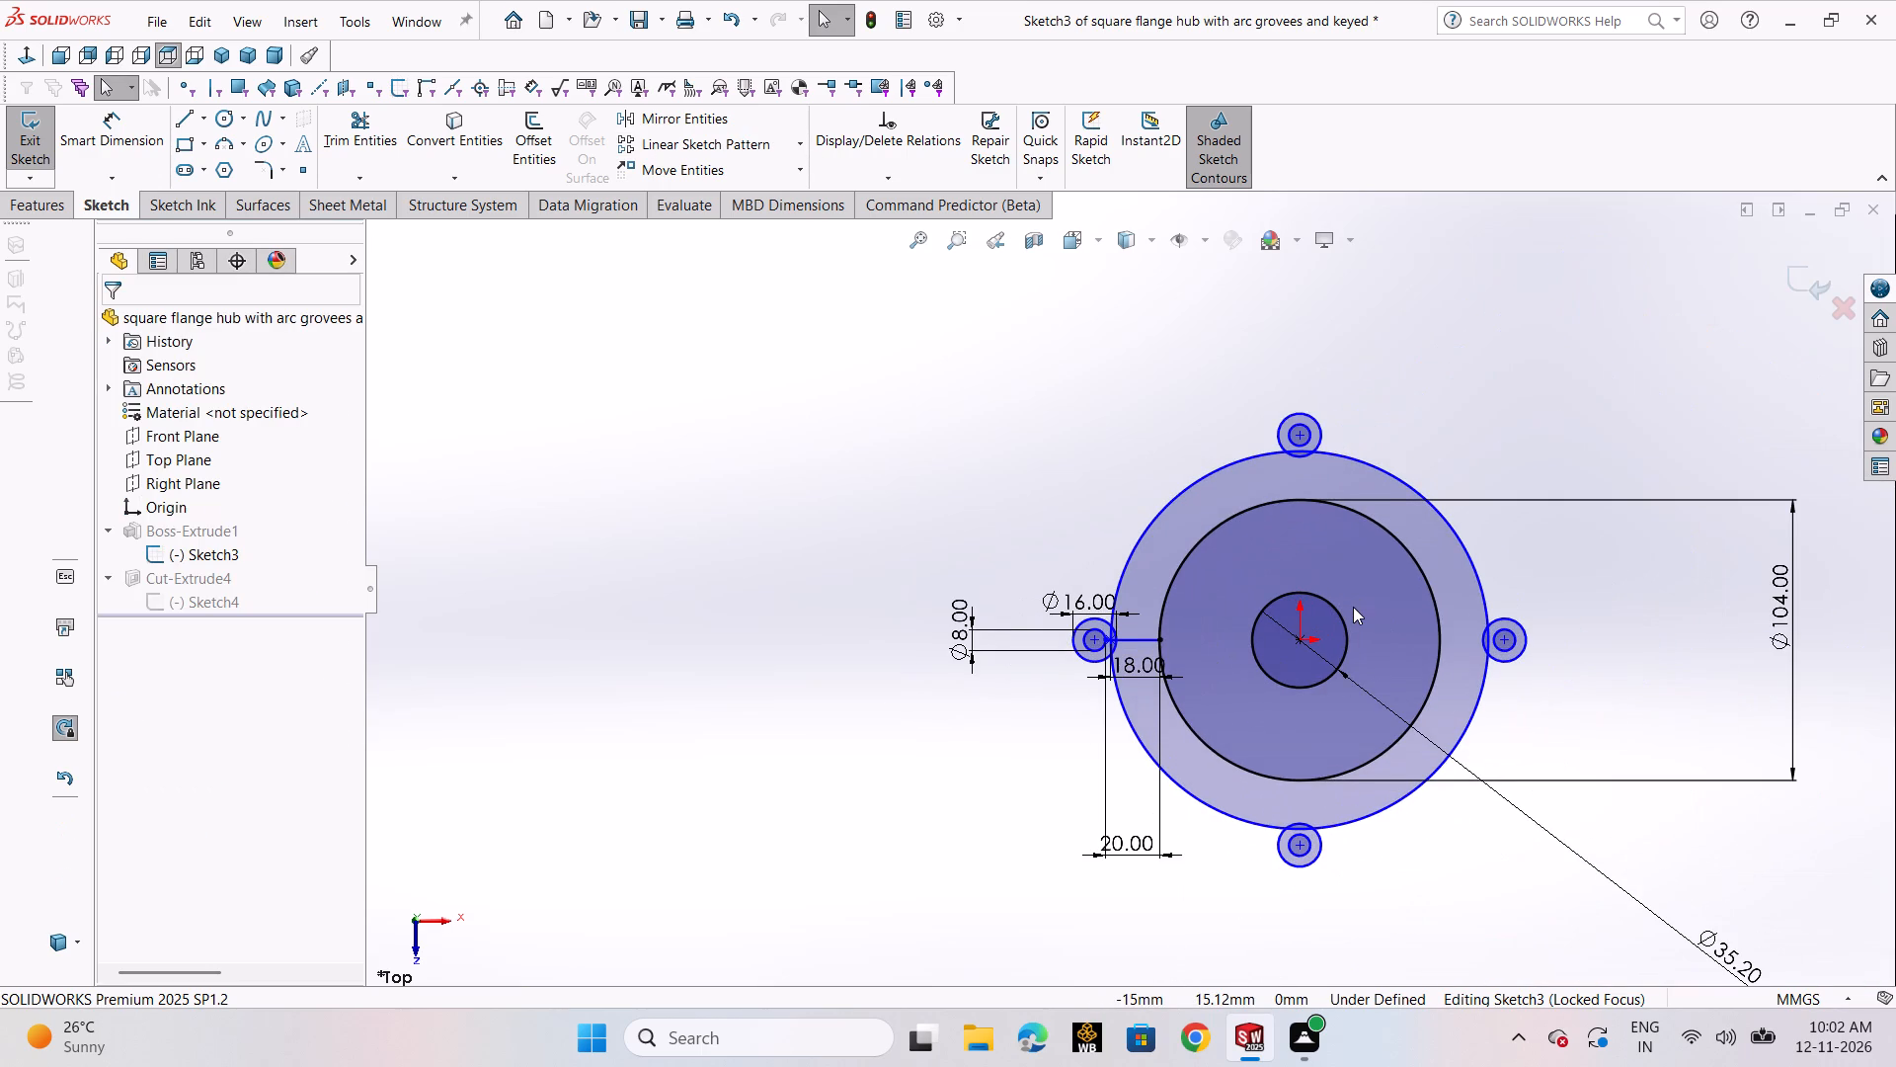
{"action": "scroll", "coordinate": [1353, 607], "scroll_direction": "down", "scroll_amount": 1}
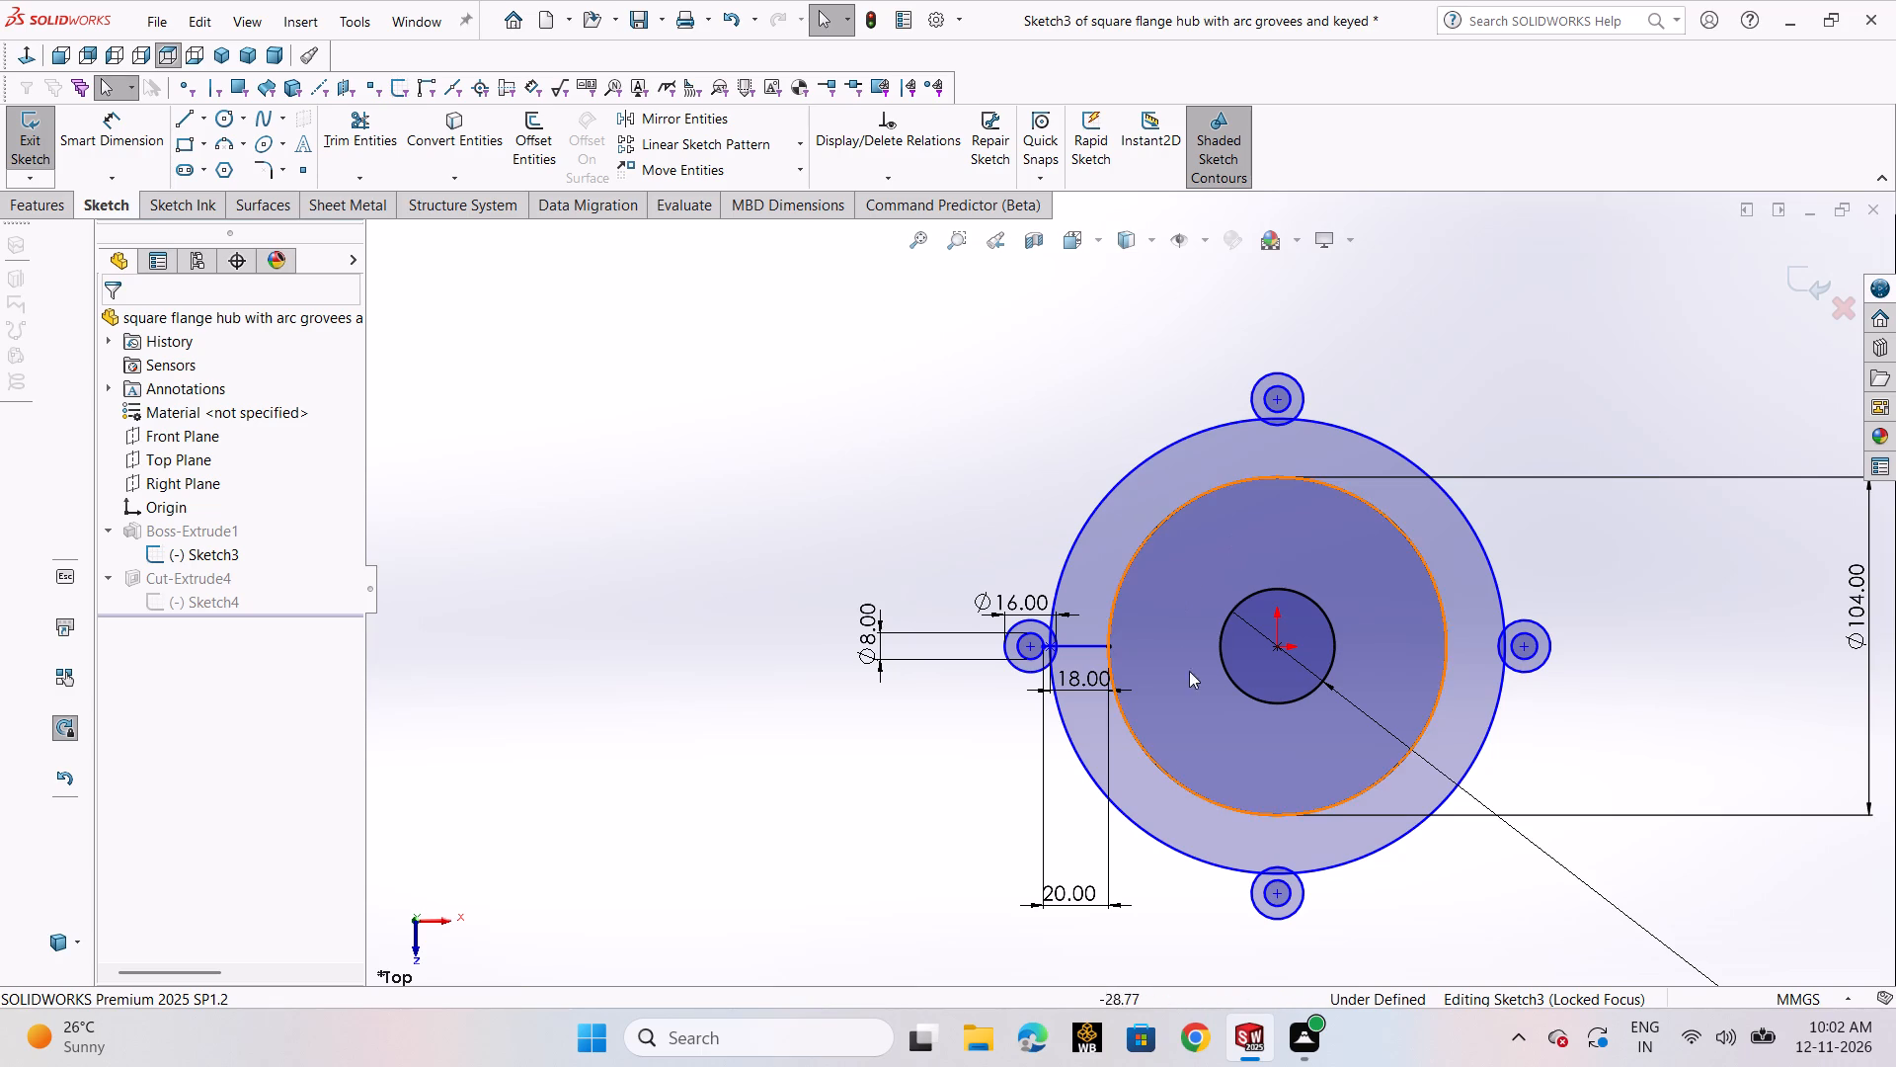
{"action": "scroll", "coordinate": [1325, 664], "scroll_direction": "down", "scroll_amount": 2}
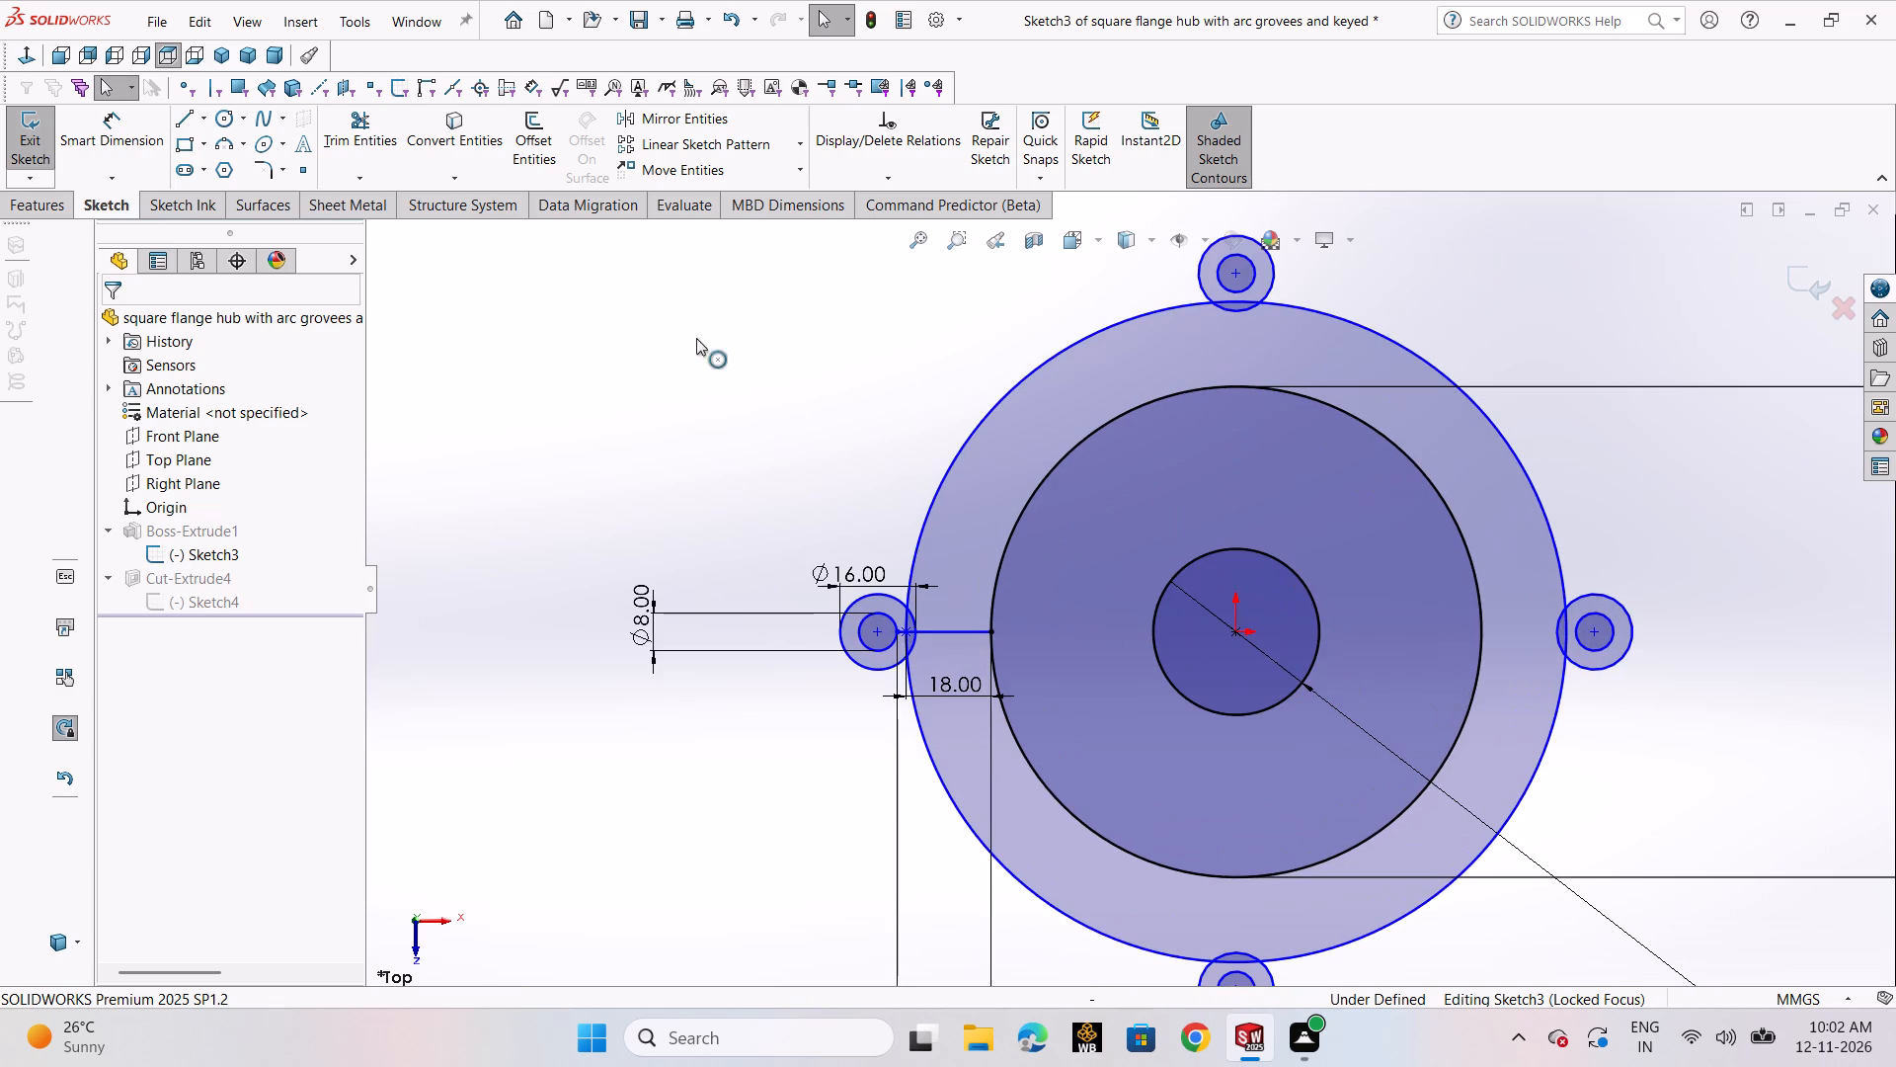
{"action": "left_click", "coordinate": [237, 144]}
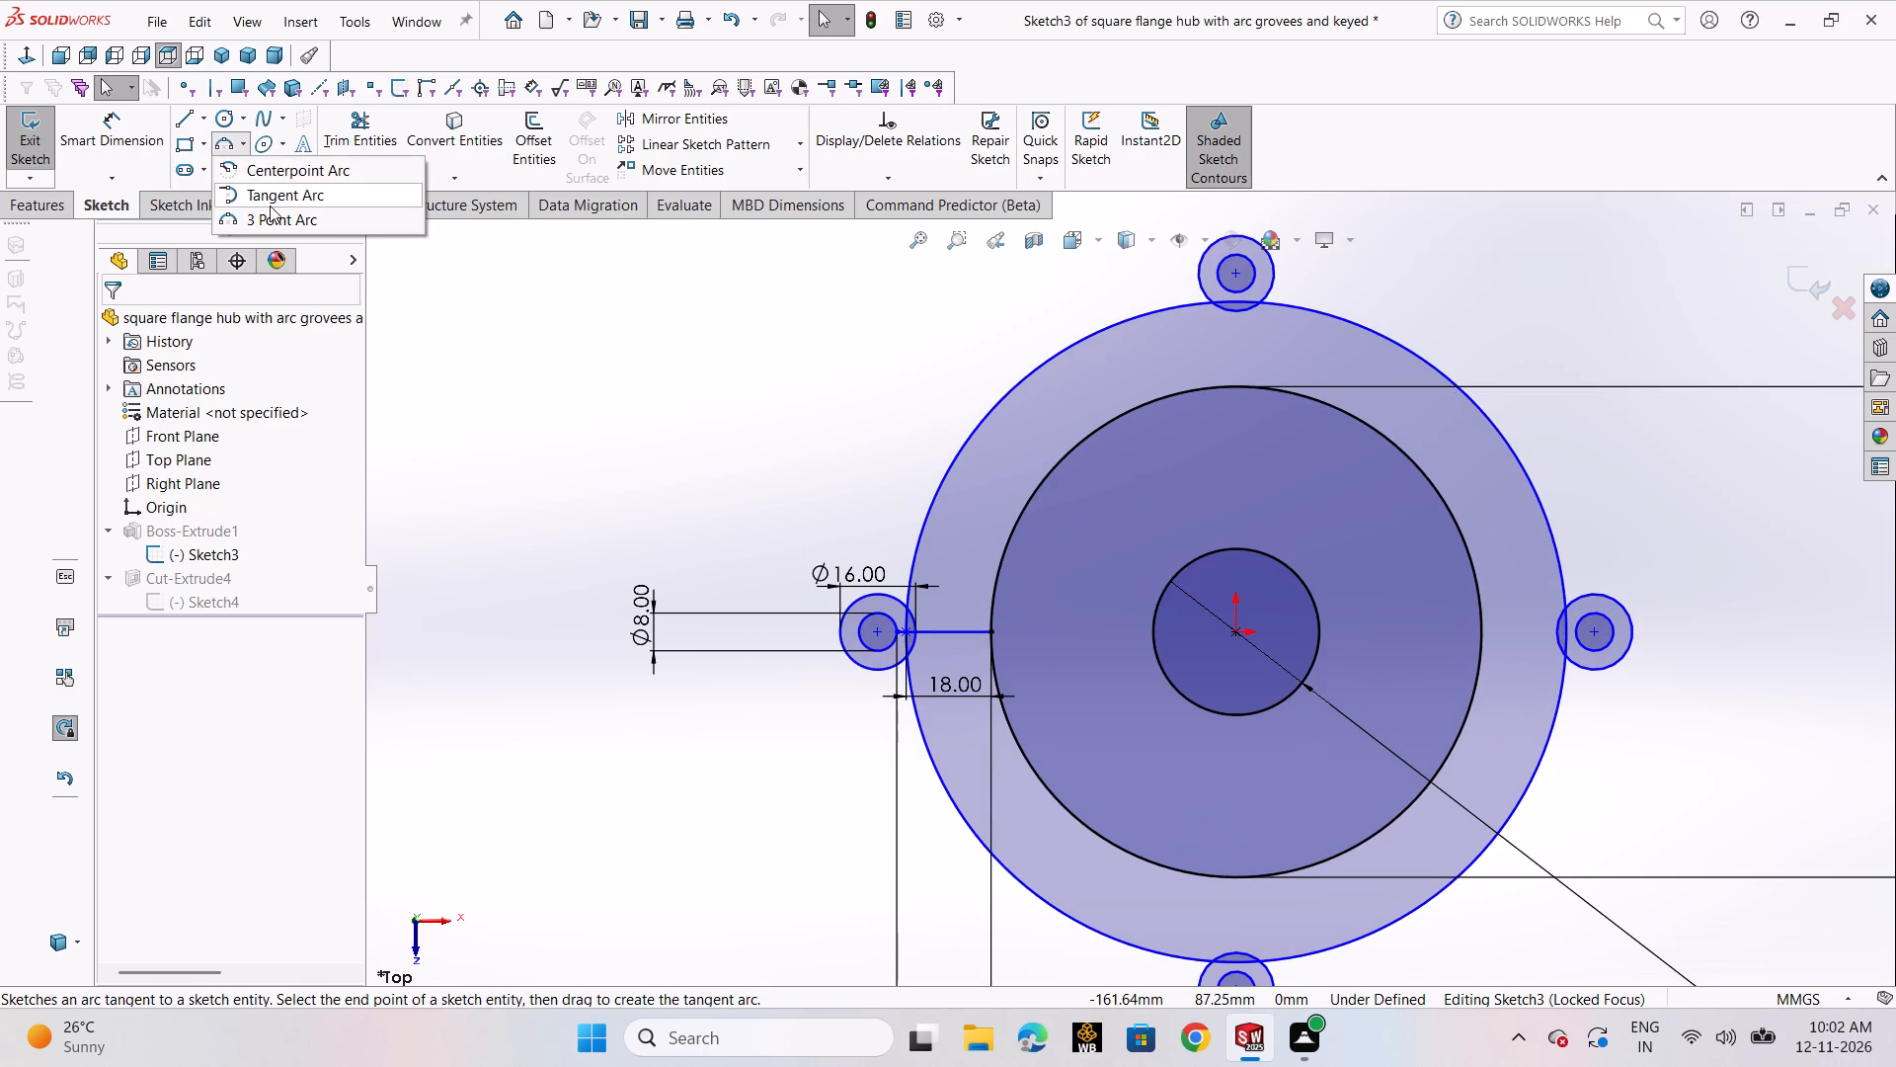
{"action": "left_click", "coordinate": [273, 209]}
{"action": "left_click", "coordinate": [810, 571]}
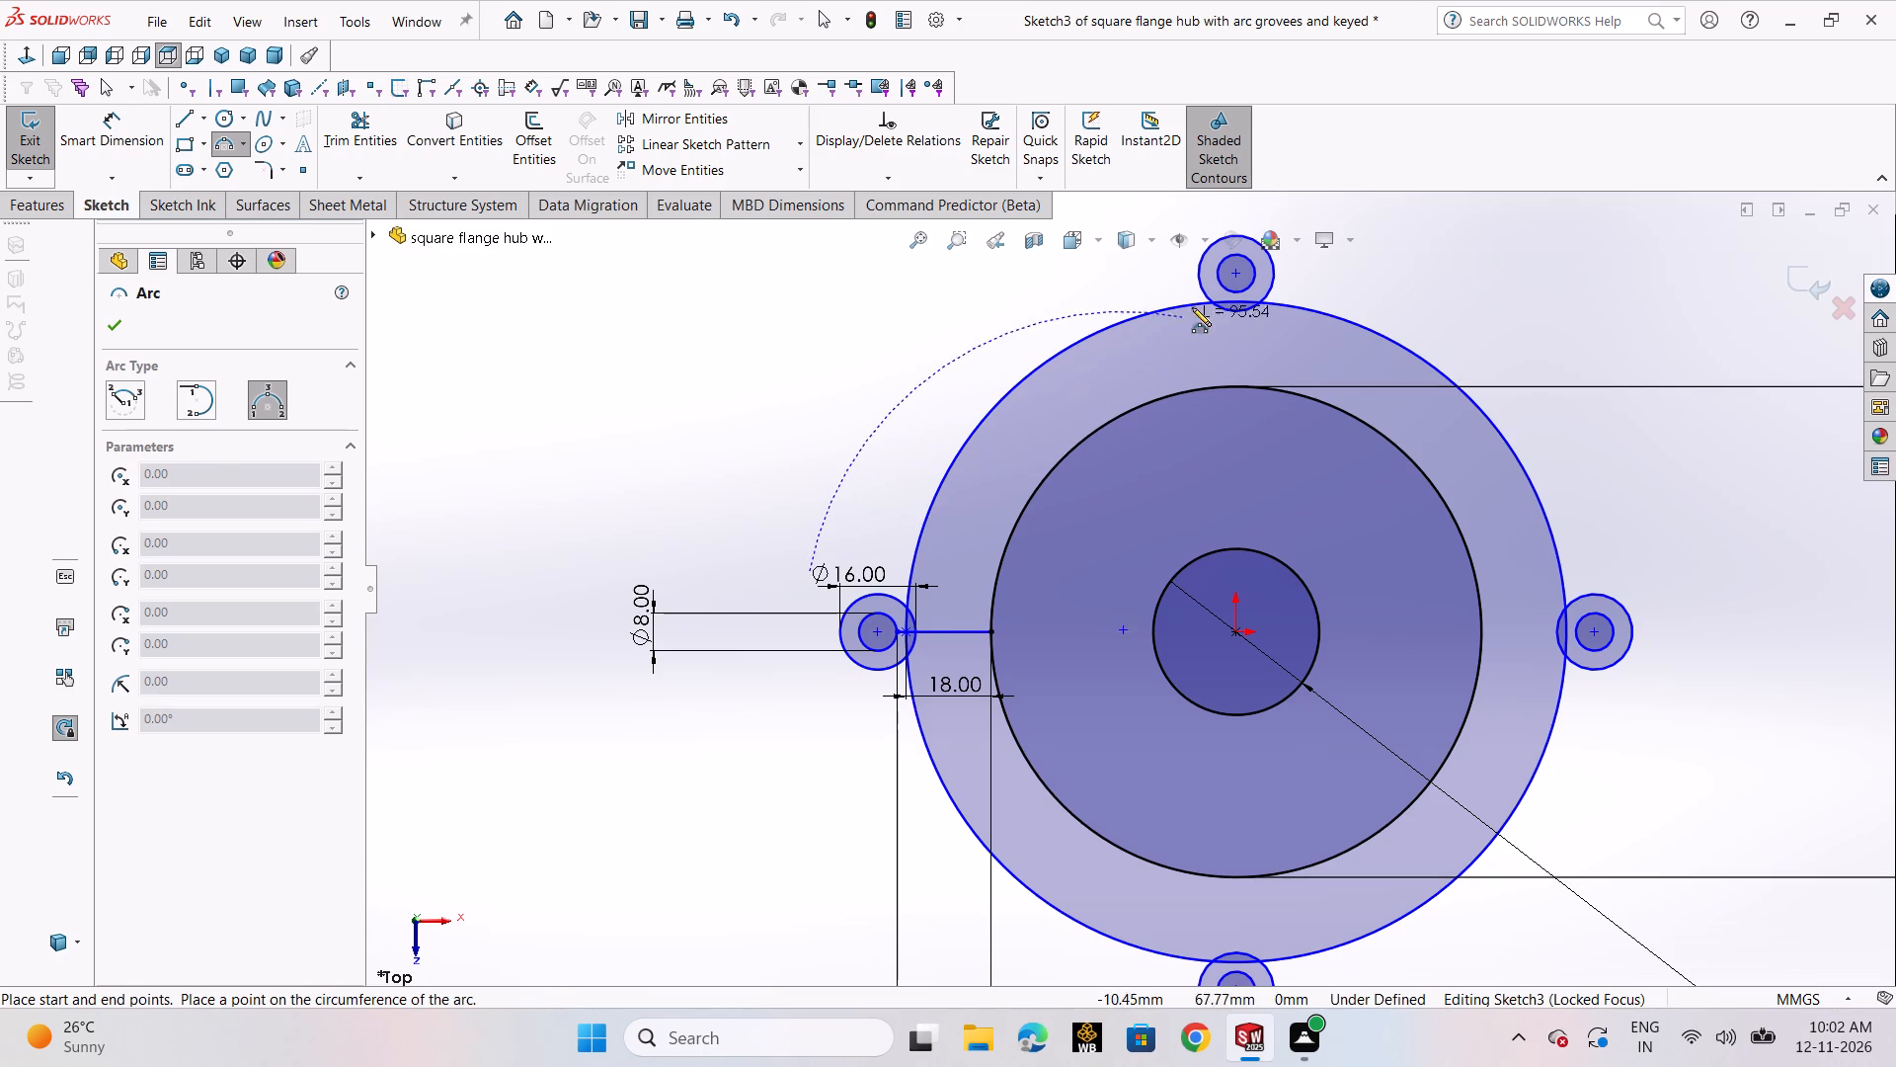
{"action": "scroll", "coordinate": [1217, 268], "scroll_direction": "up", "scroll_amount": 2}
{"action": "left_click", "coordinate": [1198, 304]}
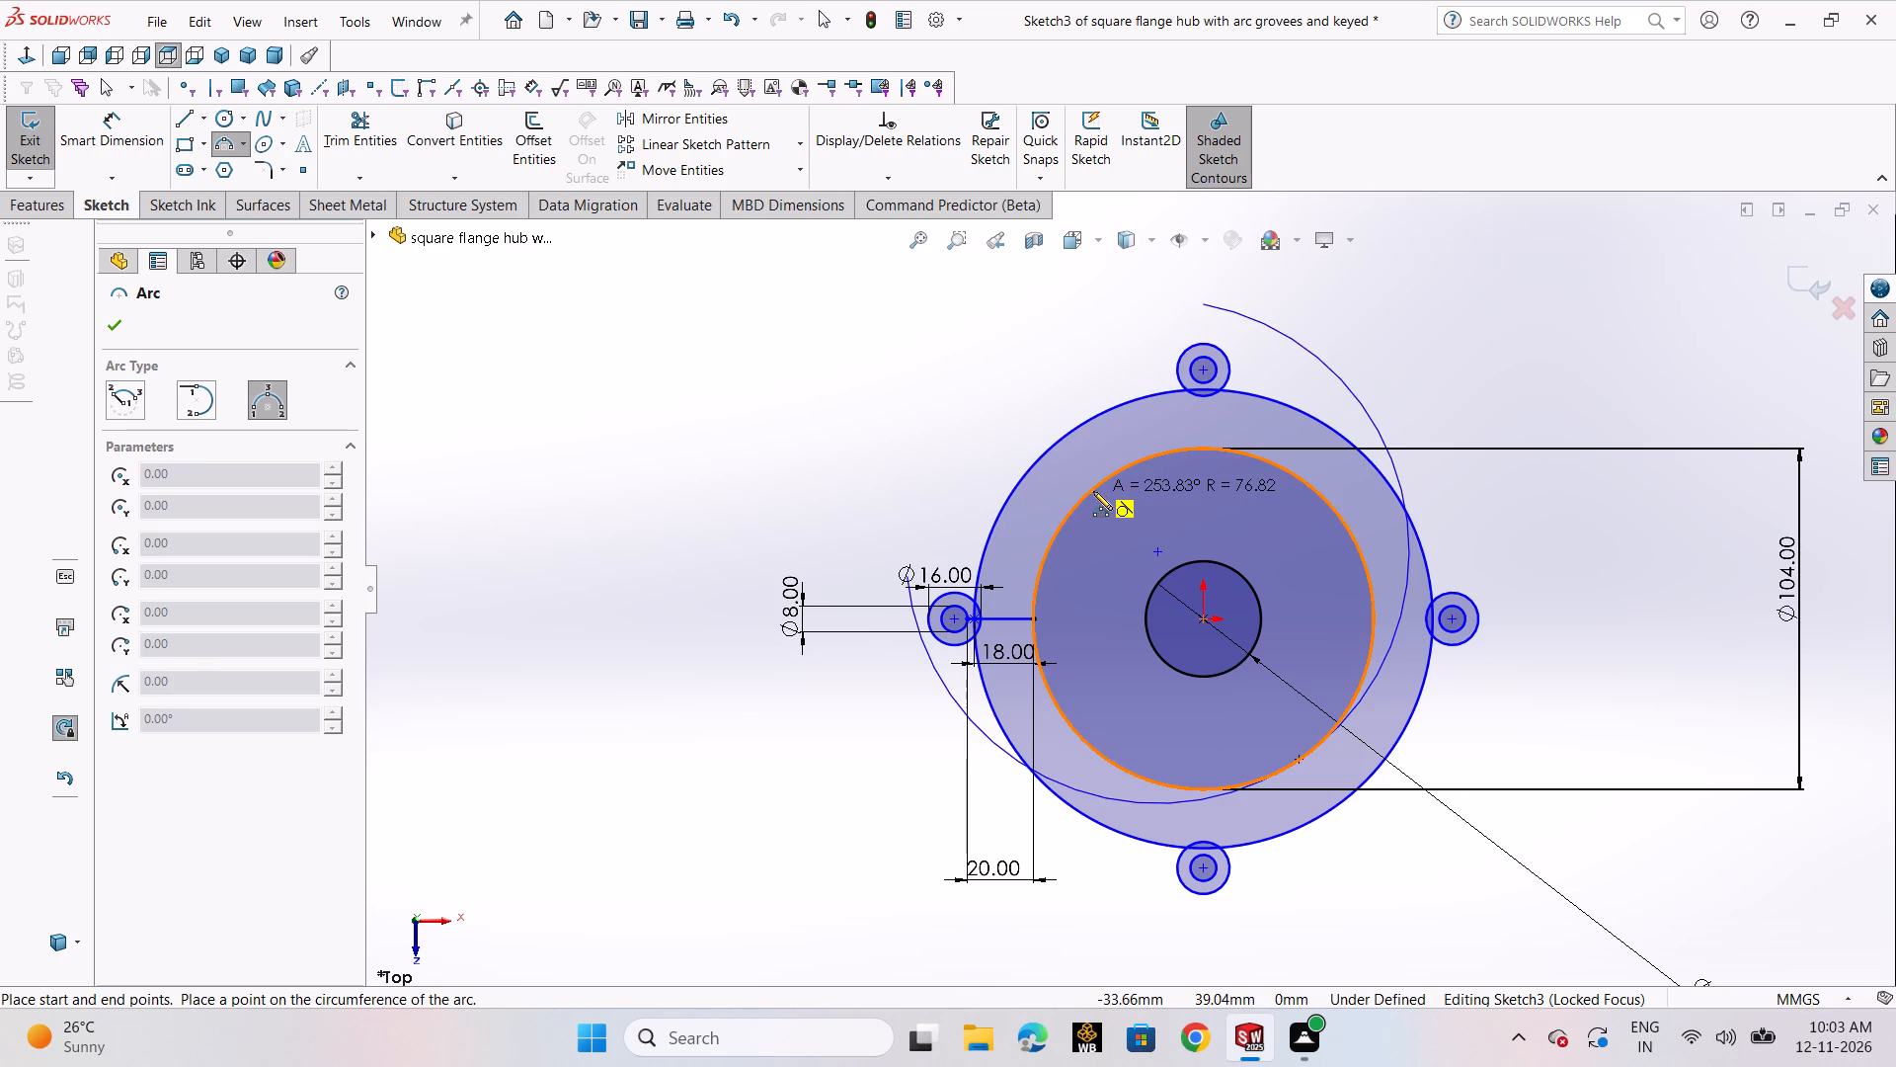
{"action": "left_click", "coordinate": [1077, 458]}
{"action": "right_click", "coordinate": [1077, 458]}
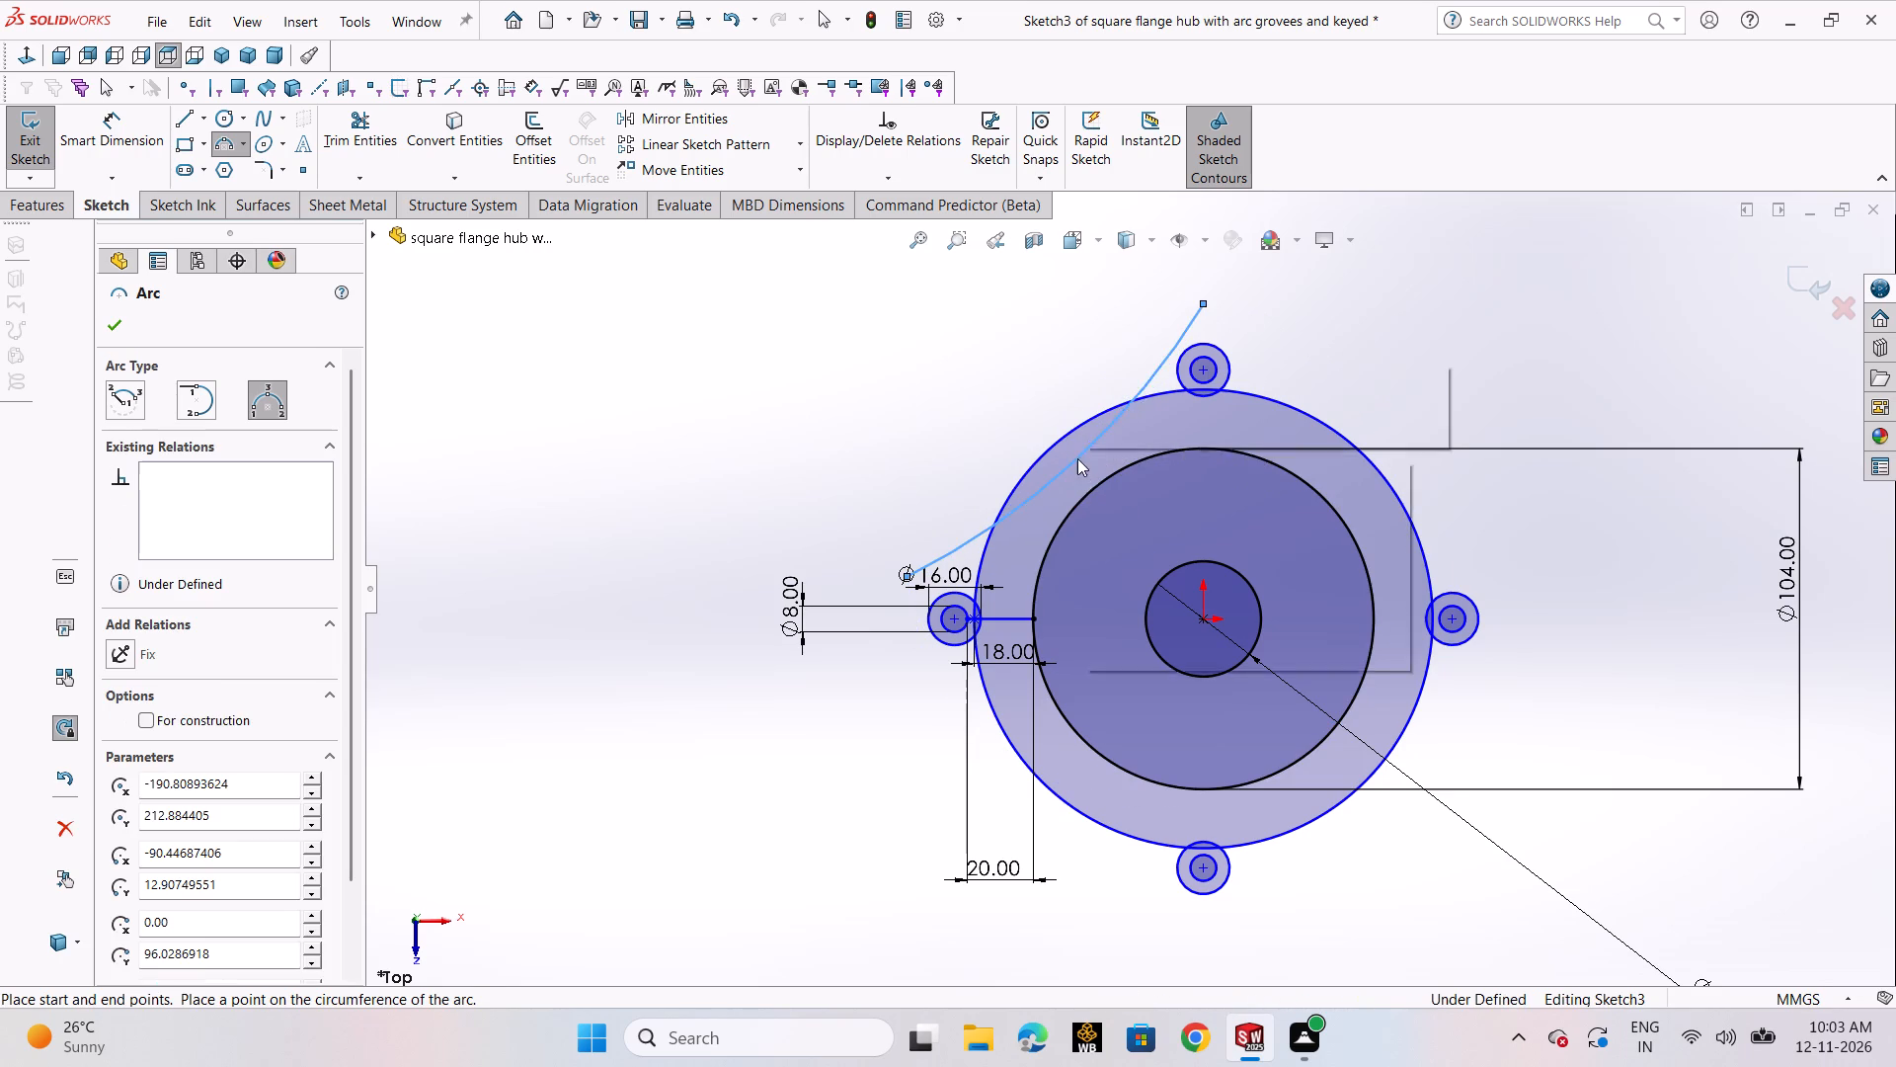
{"action": "left_click", "coordinate": [1113, 471]}
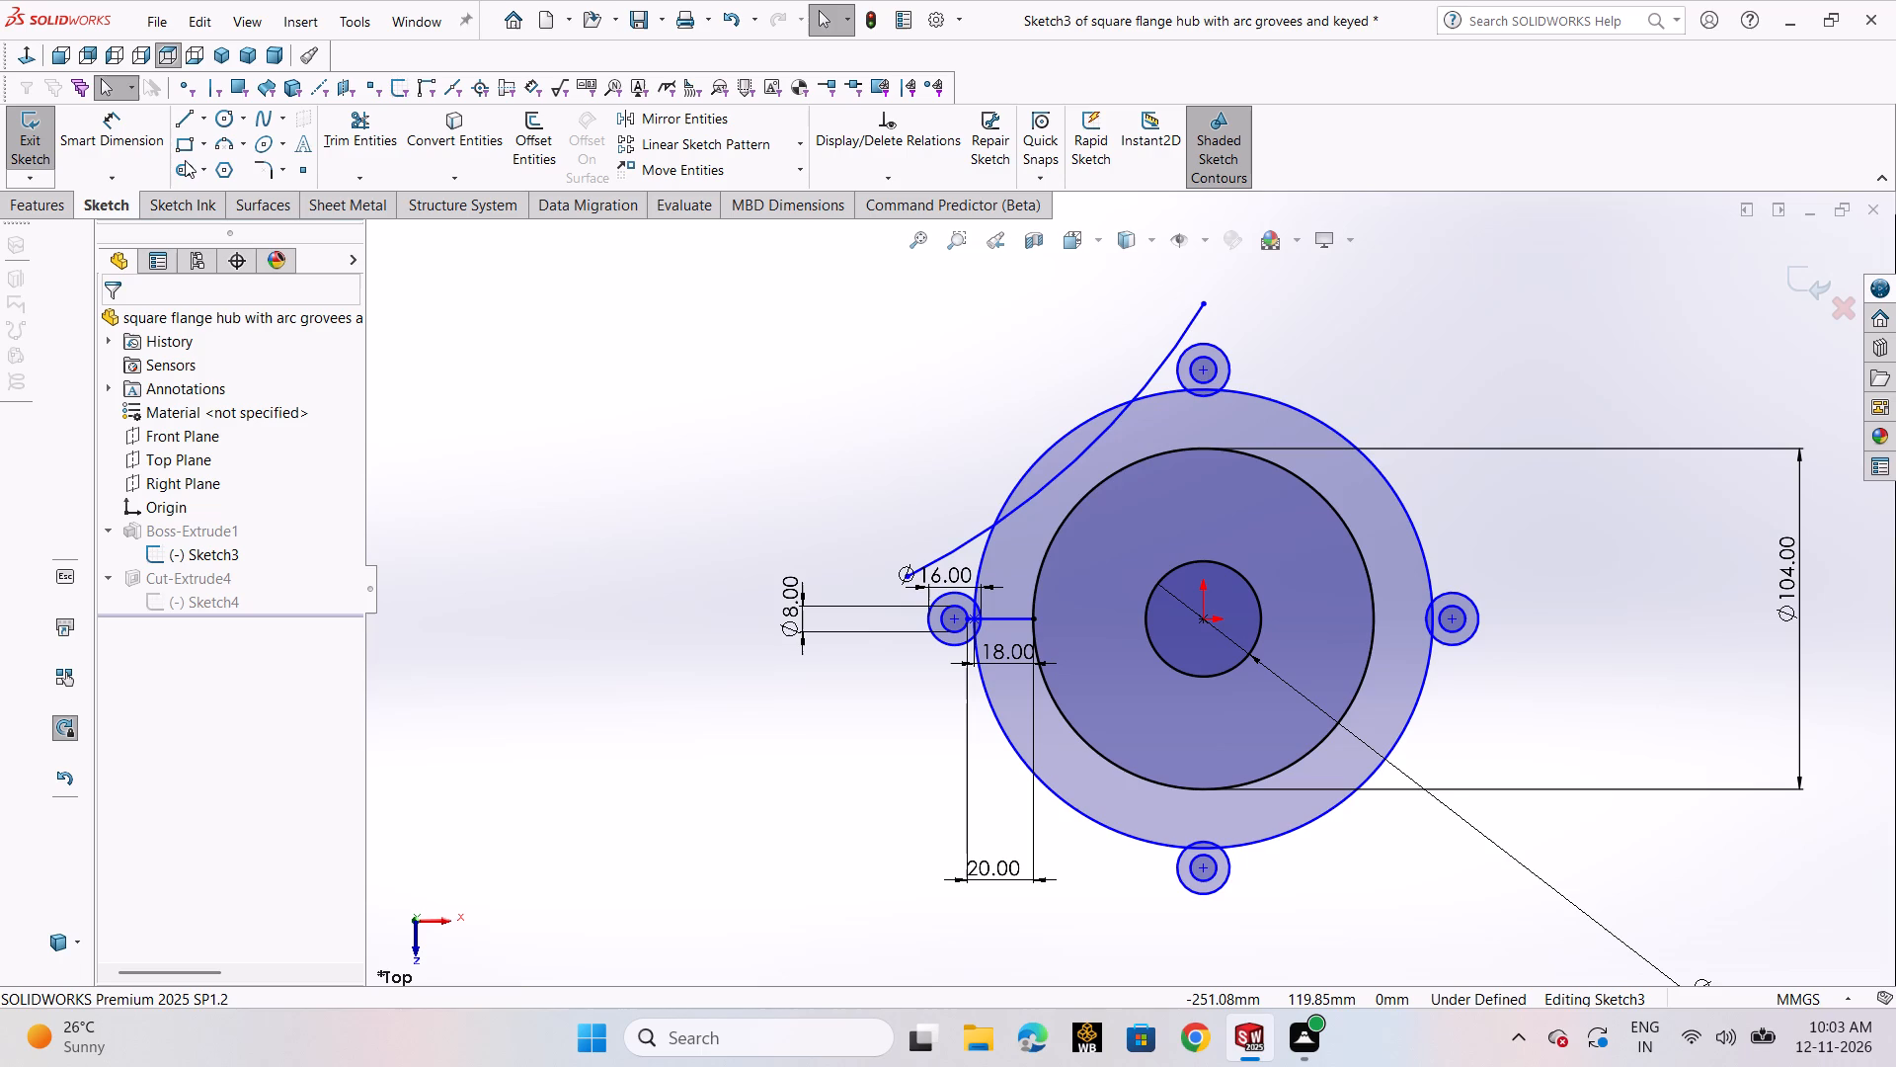
Dimension the new arc to a radius of 100 mm.
{"action": "left_click", "coordinate": [148, 146]}
{"action": "left_click", "coordinate": [1084, 448]}
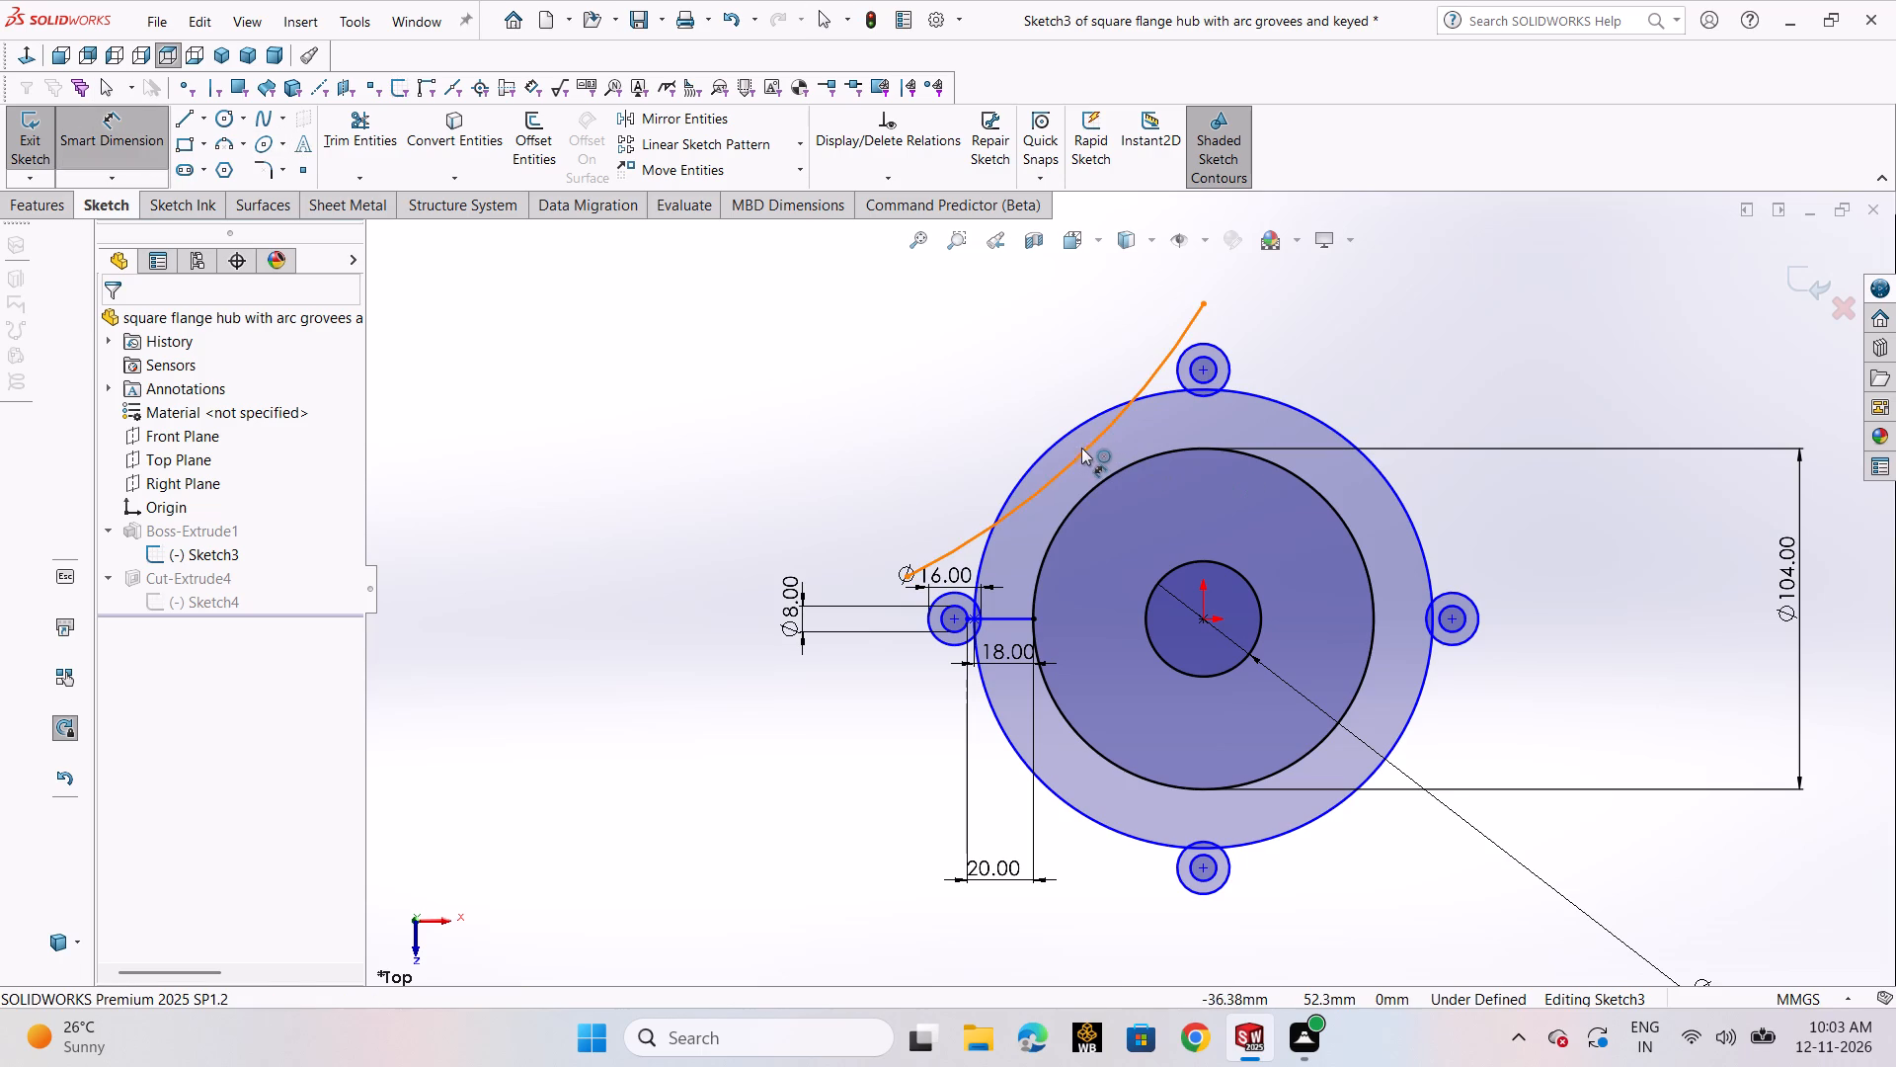
{"action": "left_click", "coordinate": [966, 394]}
{"action": "type", "text": "100"}
{"action": "key", "text": "Return"}
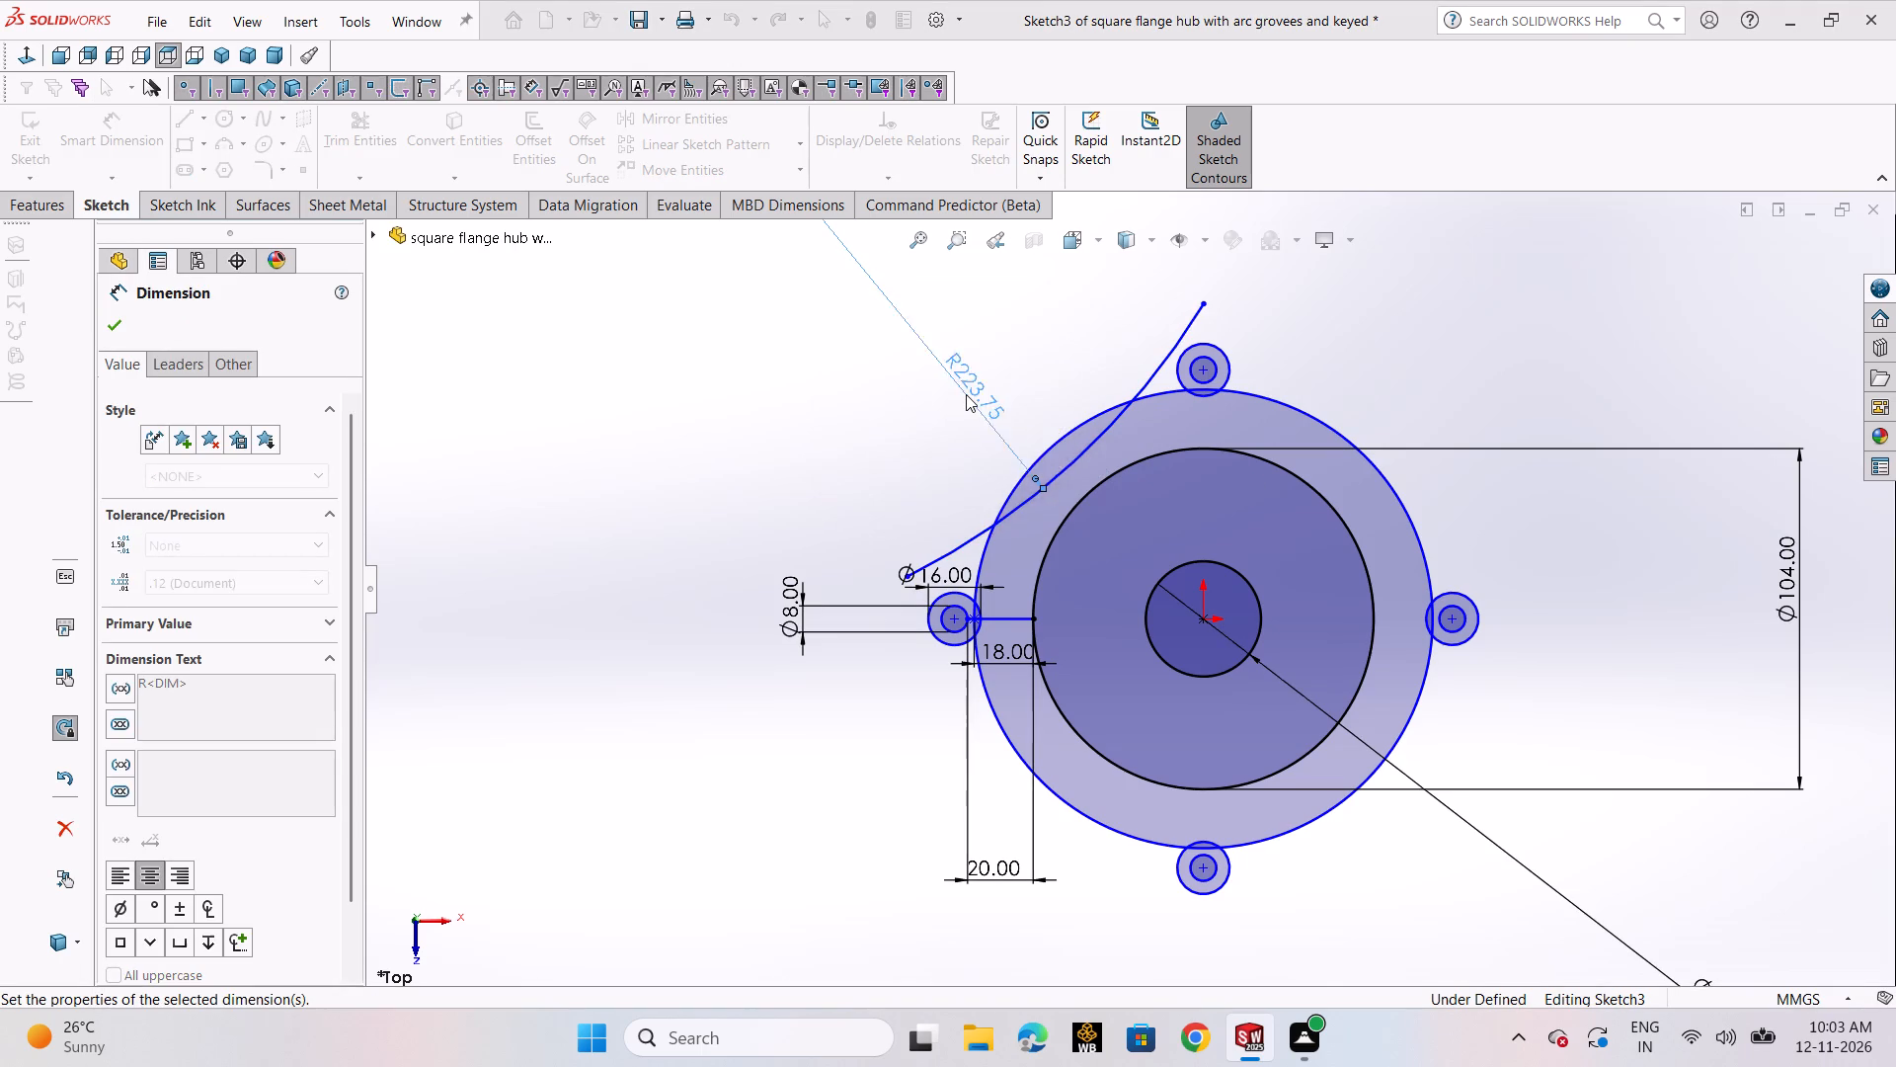
{"action": "scroll", "coordinate": [1293, 462], "scroll_direction": "up", "scroll_amount": 4}
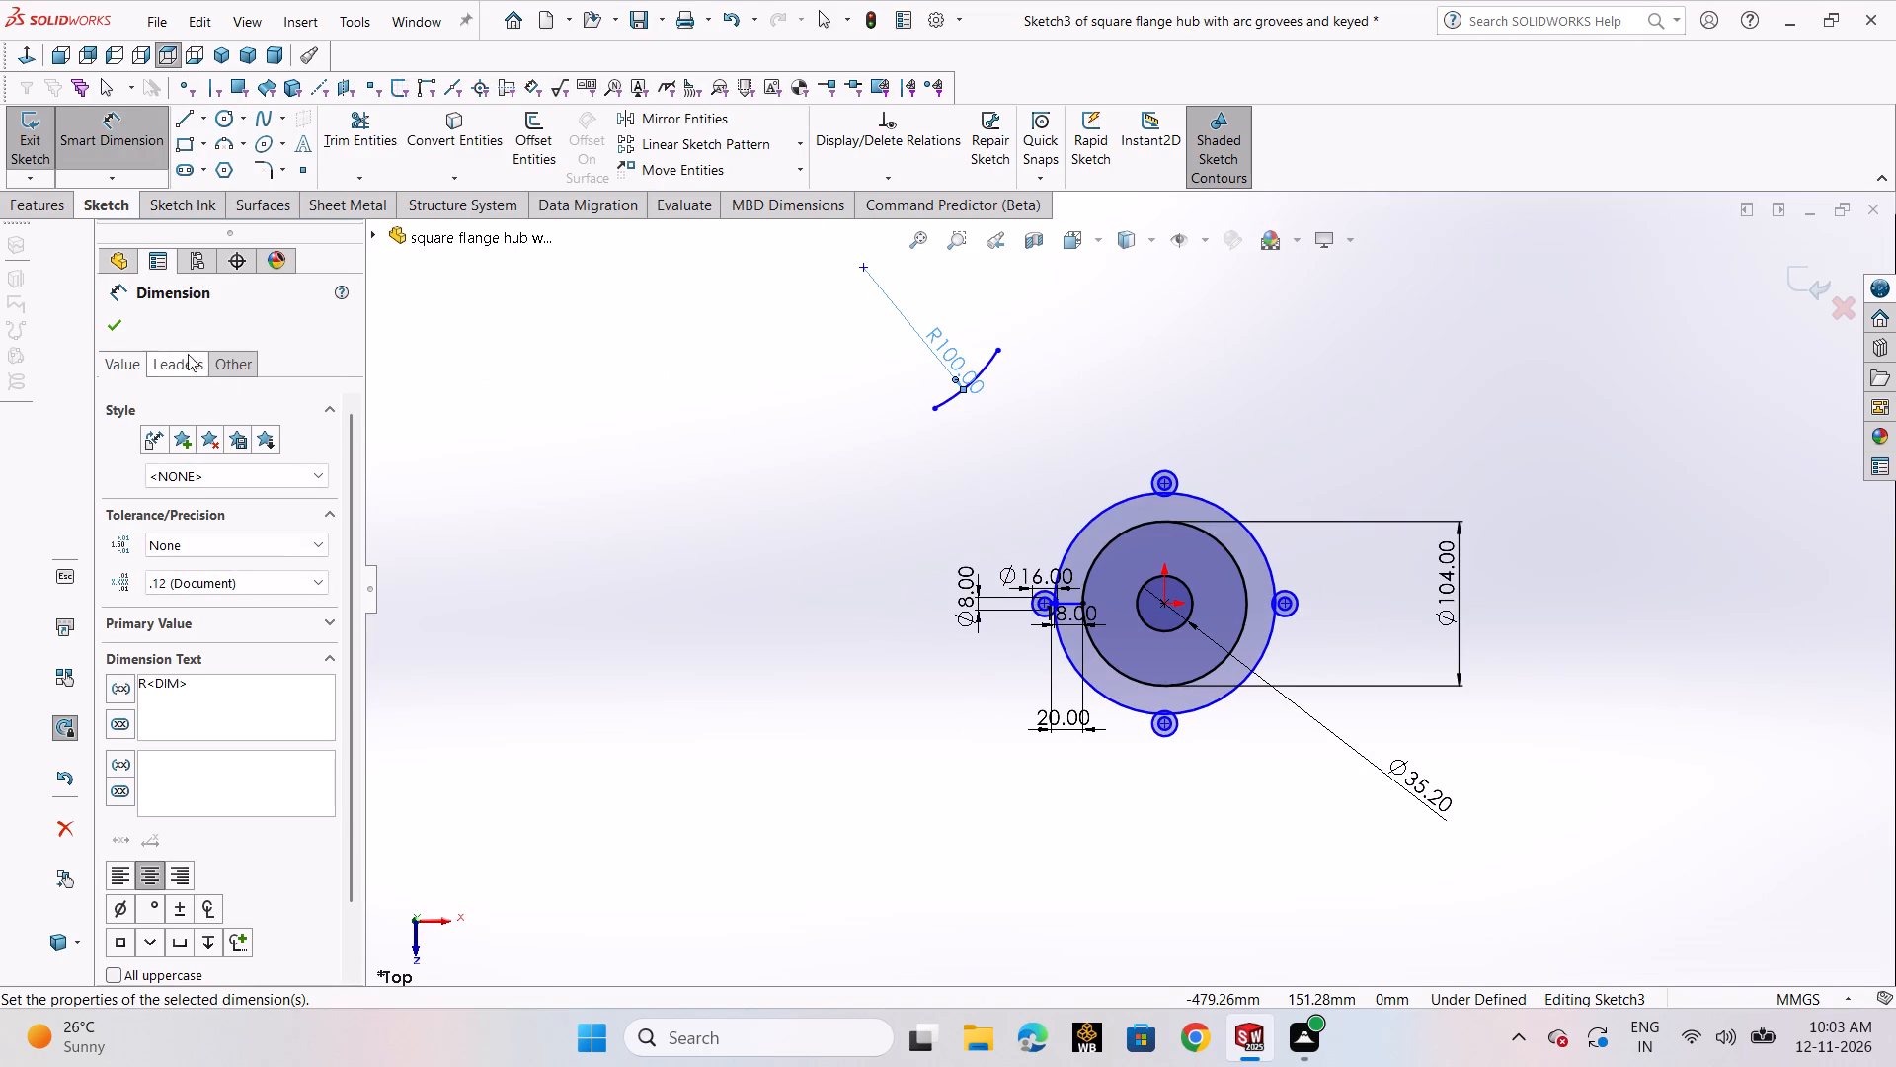
{"action": "left_click", "coordinate": [112, 329]}
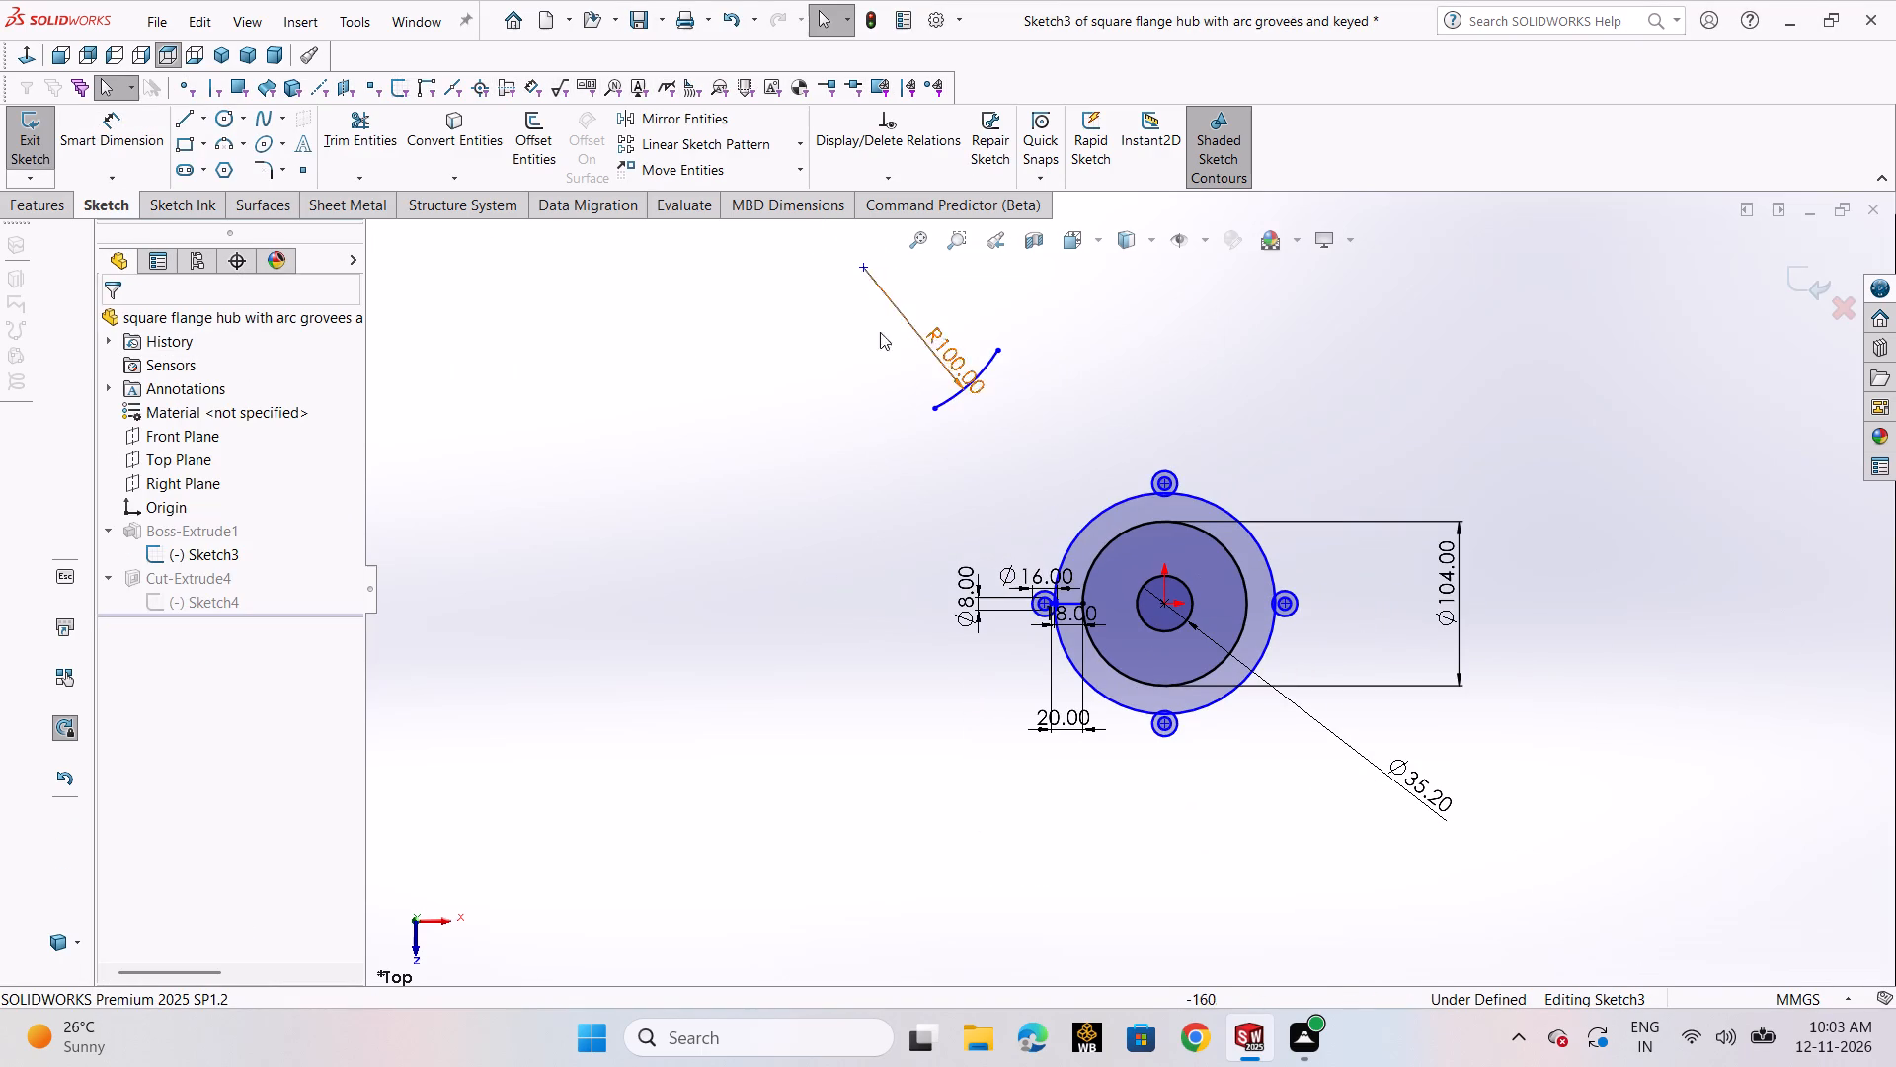
Add a tangent relation between the 100 mm radius arc and the top 16 mm circle.
{"action": "left_click", "coordinate": [848, 170]}
{"action": "left_click", "coordinate": [889, 220]}
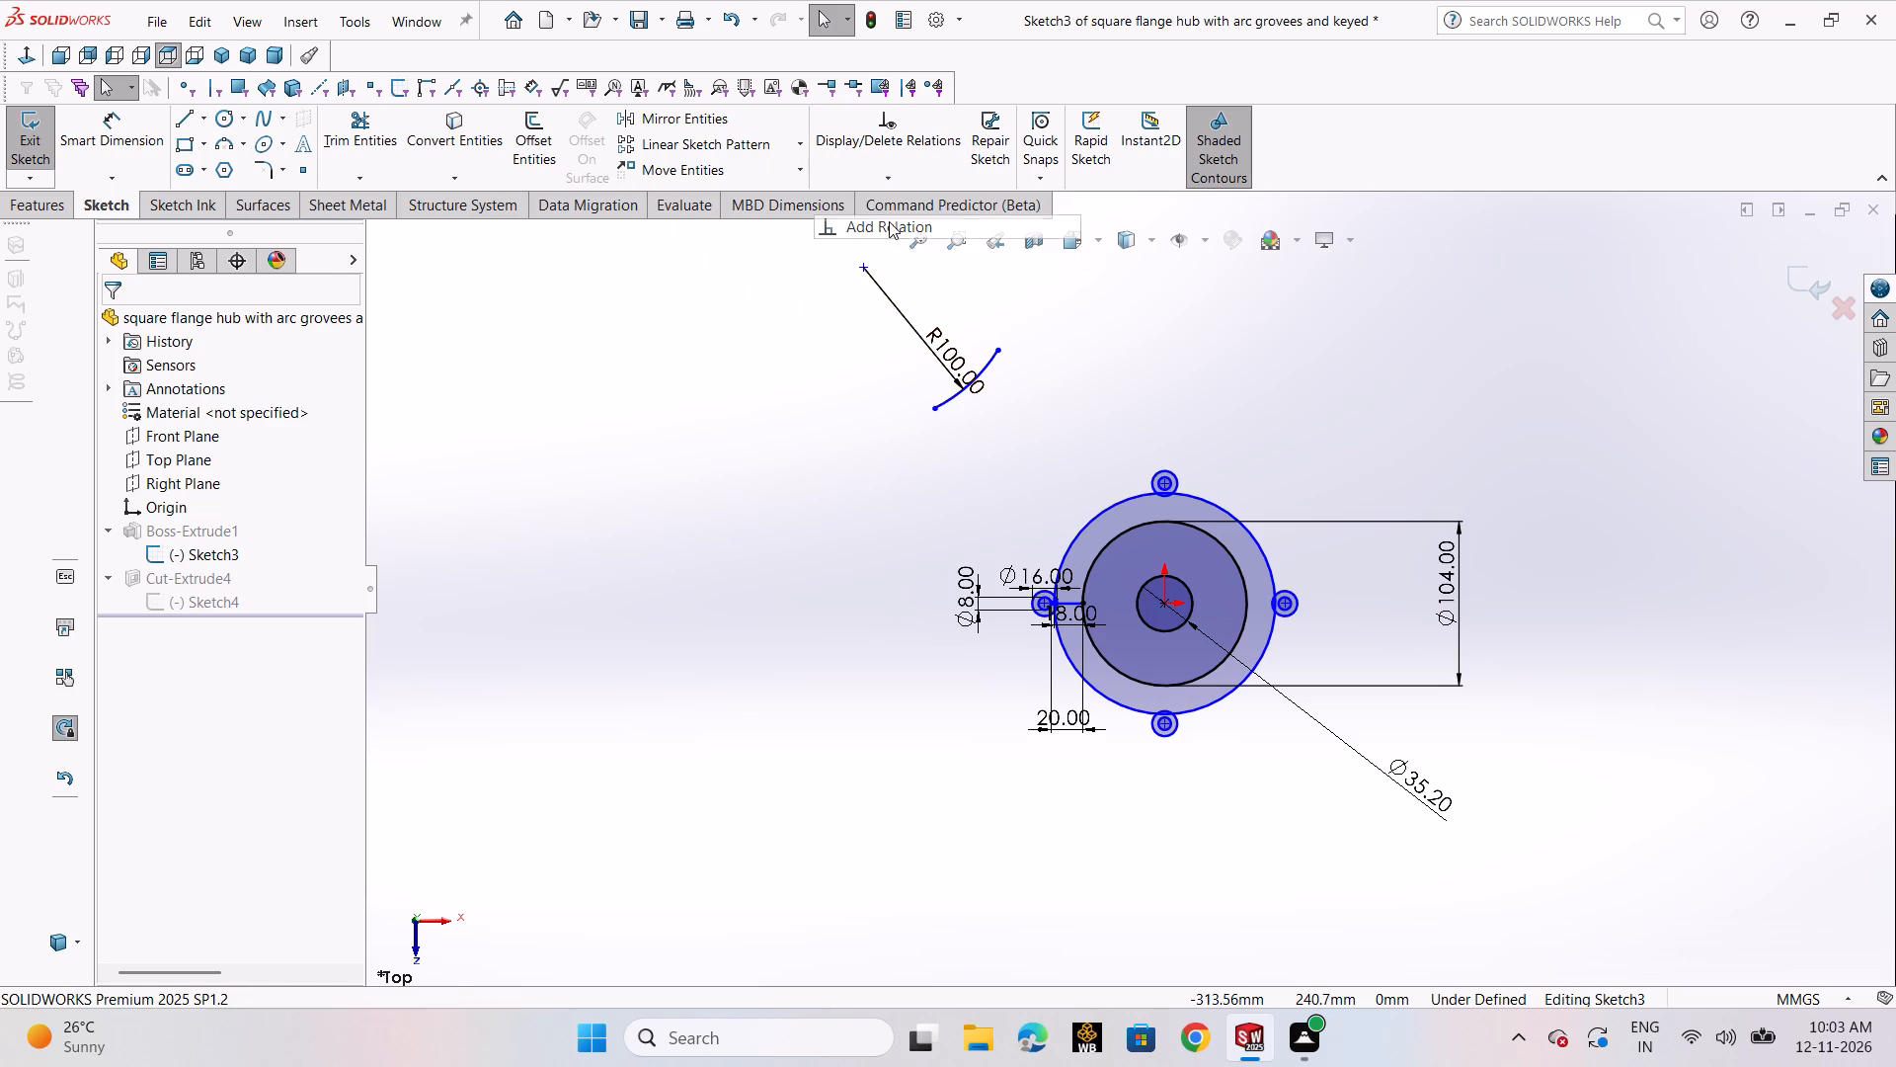
{"action": "scroll", "coordinate": [1052, 385], "scroll_direction": "down", "scroll_amount": 3}
{"action": "left_click", "coordinate": [953, 389]}
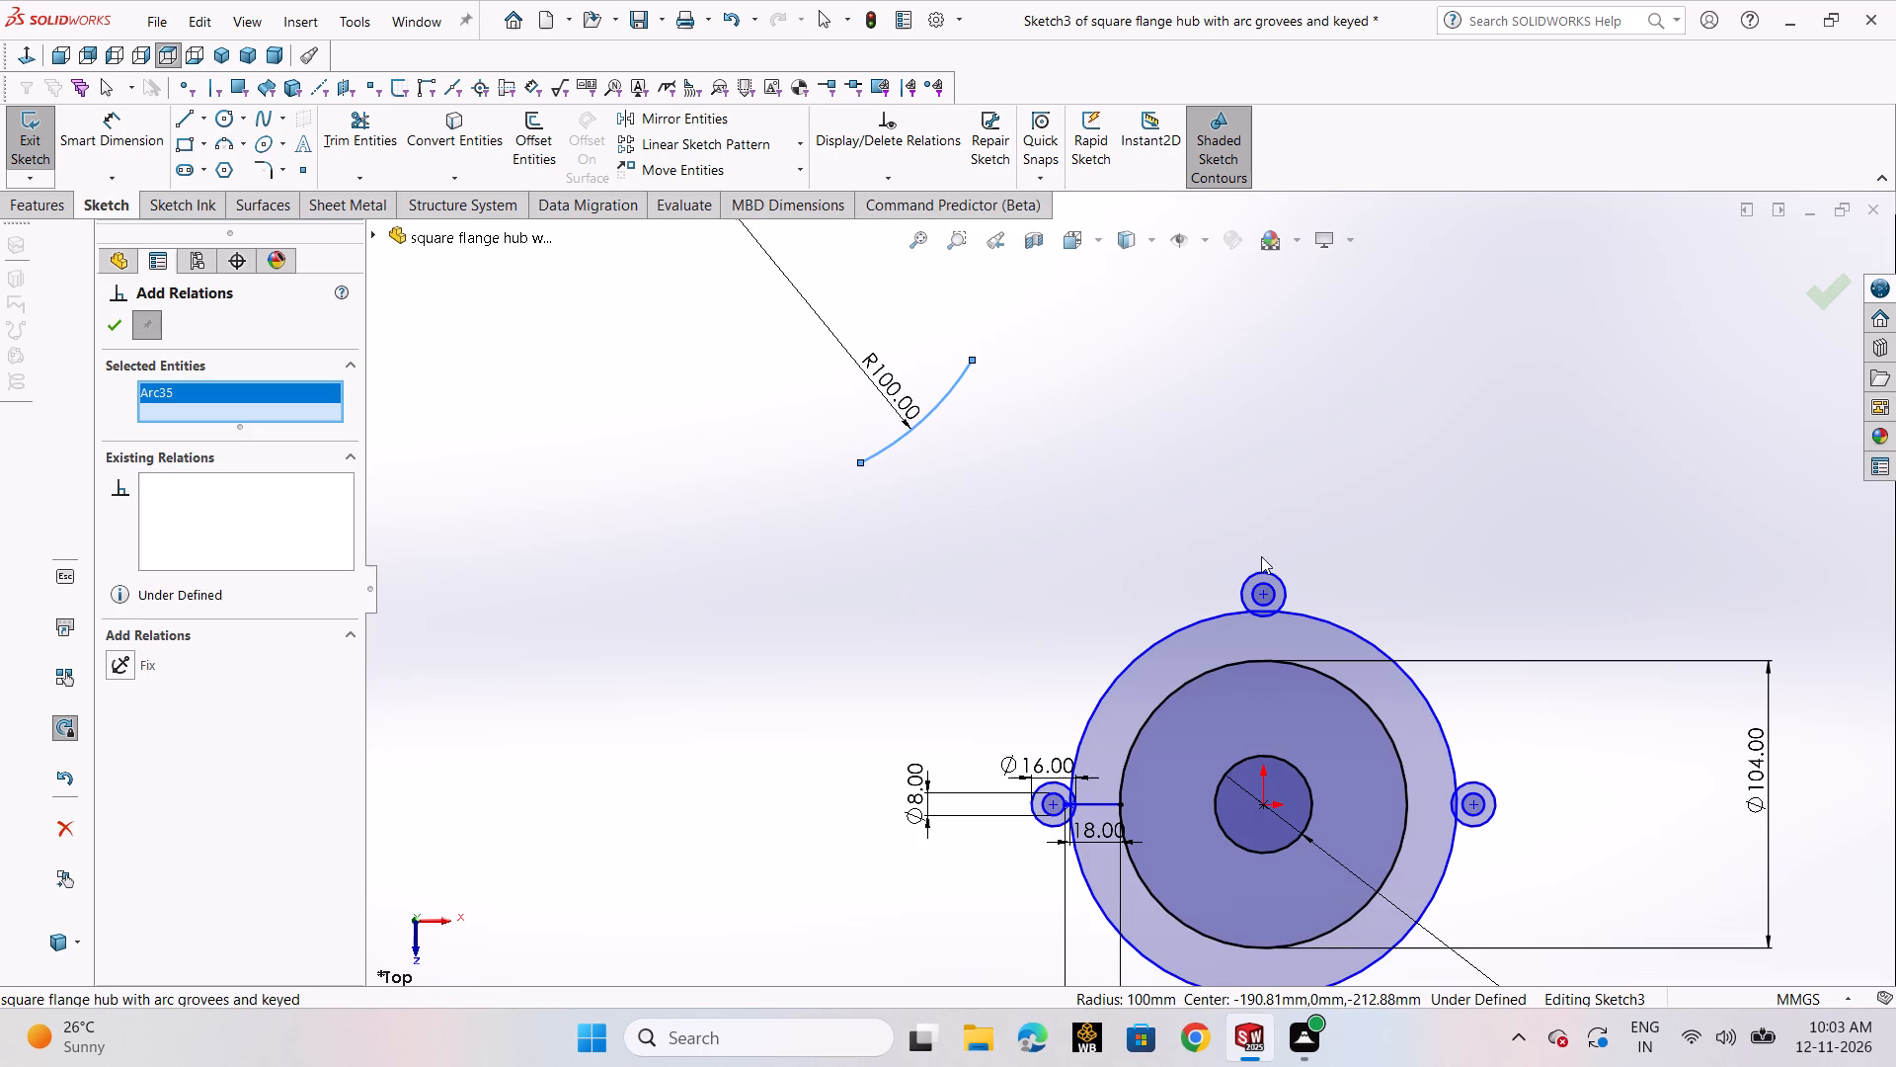
{"action": "left_click", "coordinate": [1258, 573]}
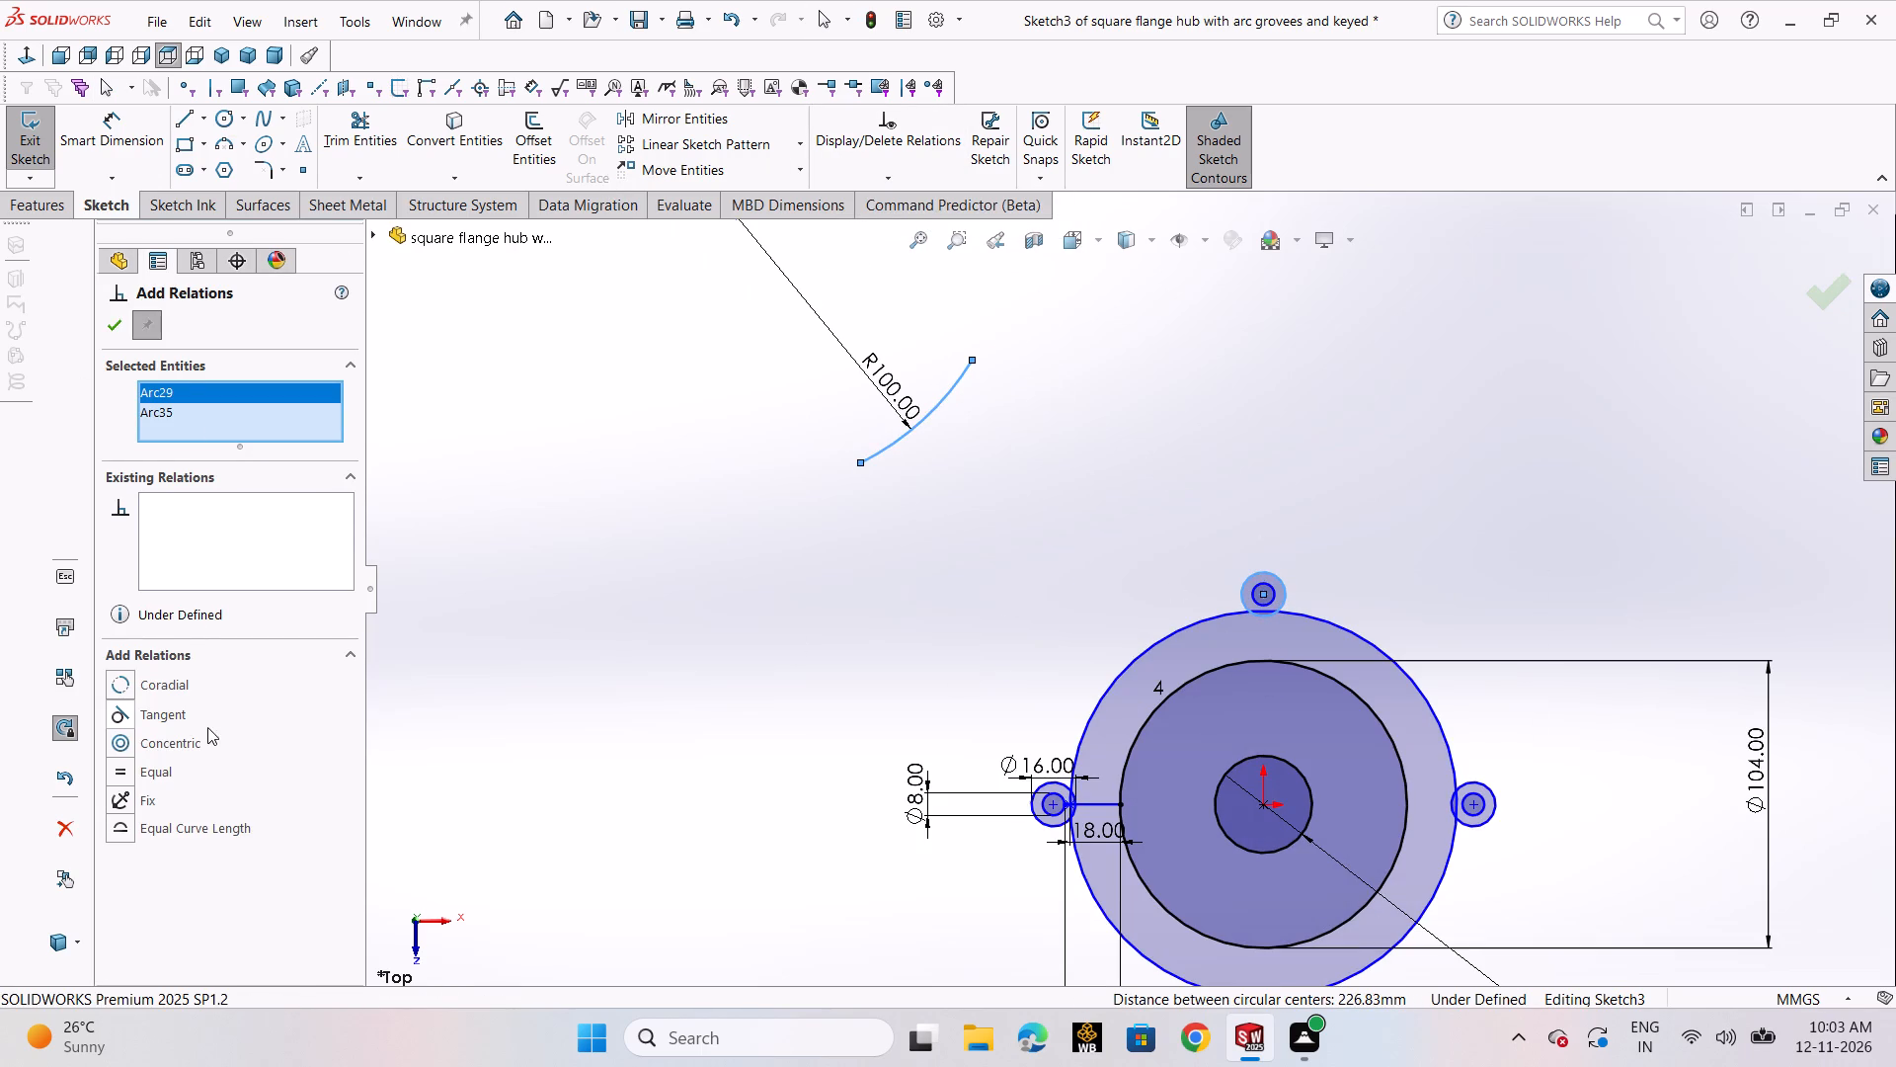
{"action": "left_click", "coordinate": [186, 721]}
{"action": "left_click", "coordinate": [103, 331]}
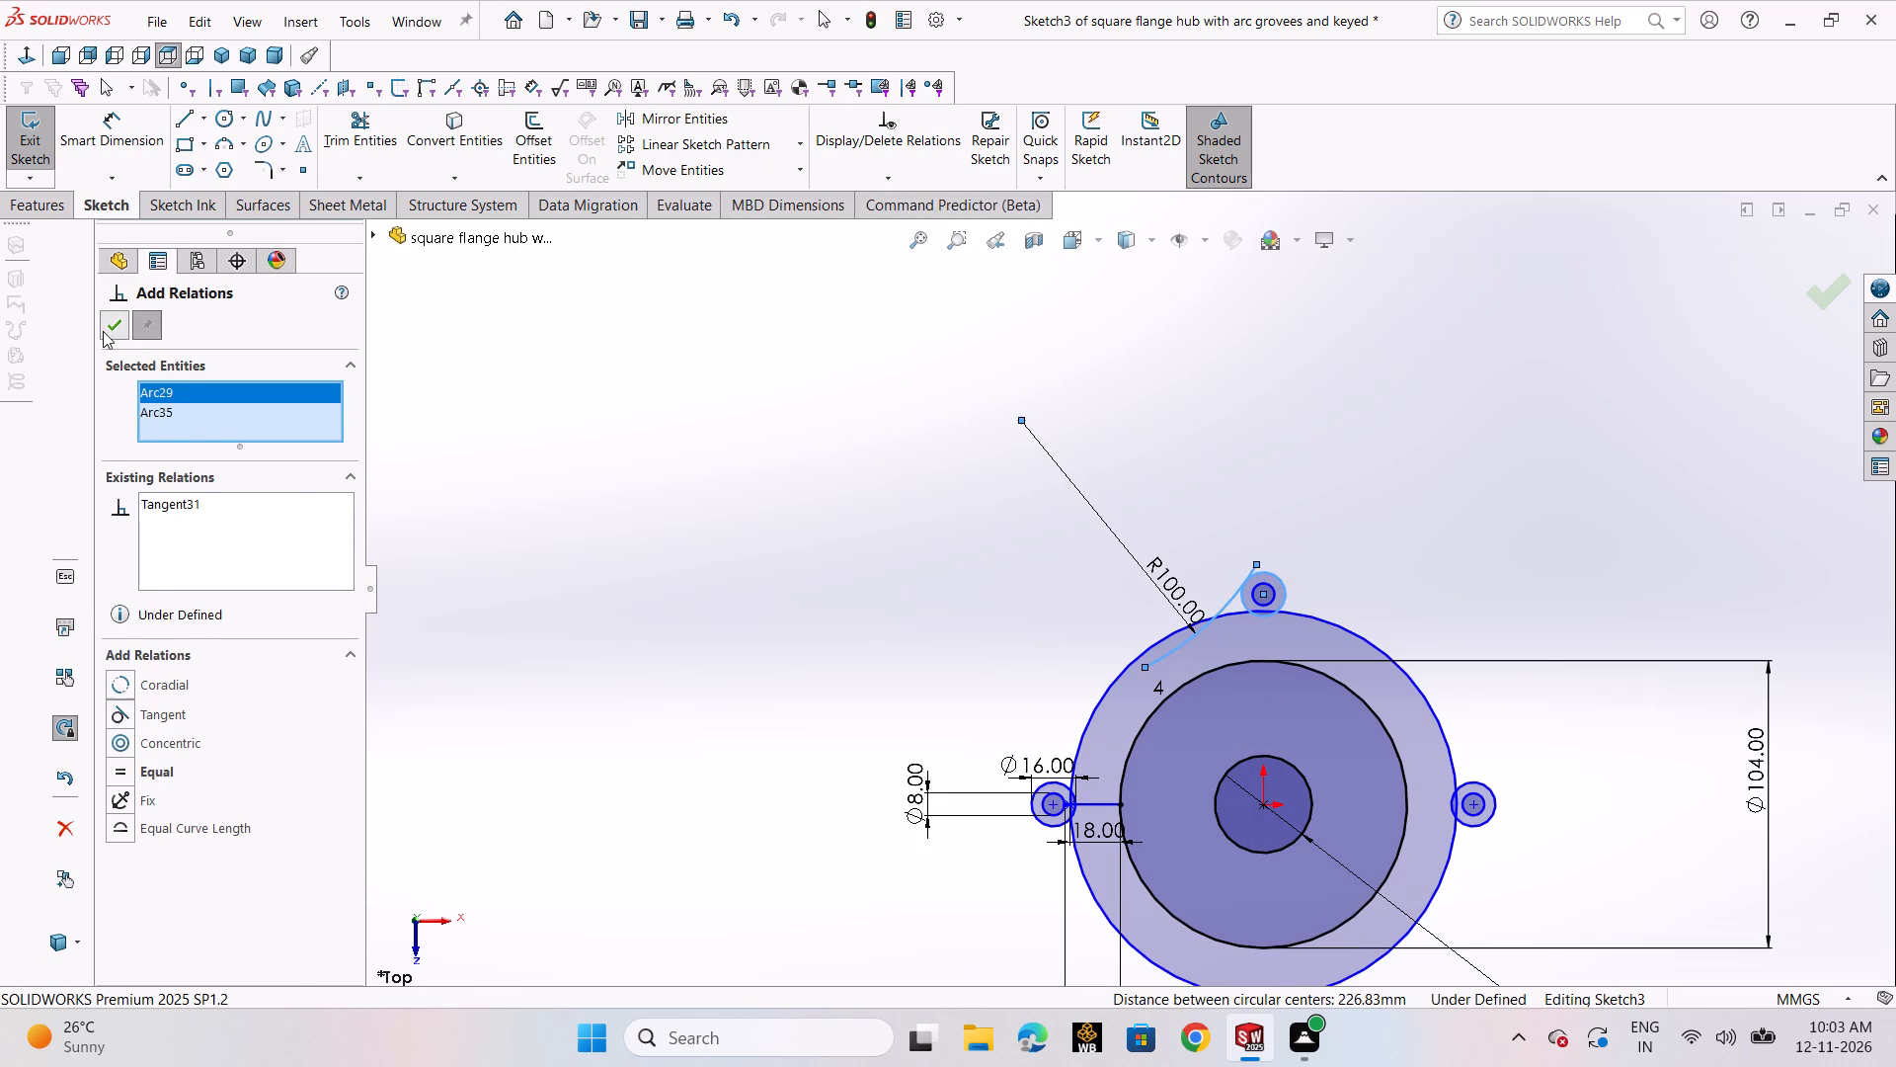
{"action": "left_click", "coordinate": [692, 602]}
Stretch the arc's lower endpoint to just beyond the left 16 mm circle, at about X -87 mm, Y 7 mm.
{"action": "scroll", "coordinate": [1208, 693], "scroll_direction": "down", "scroll_amount": 2}
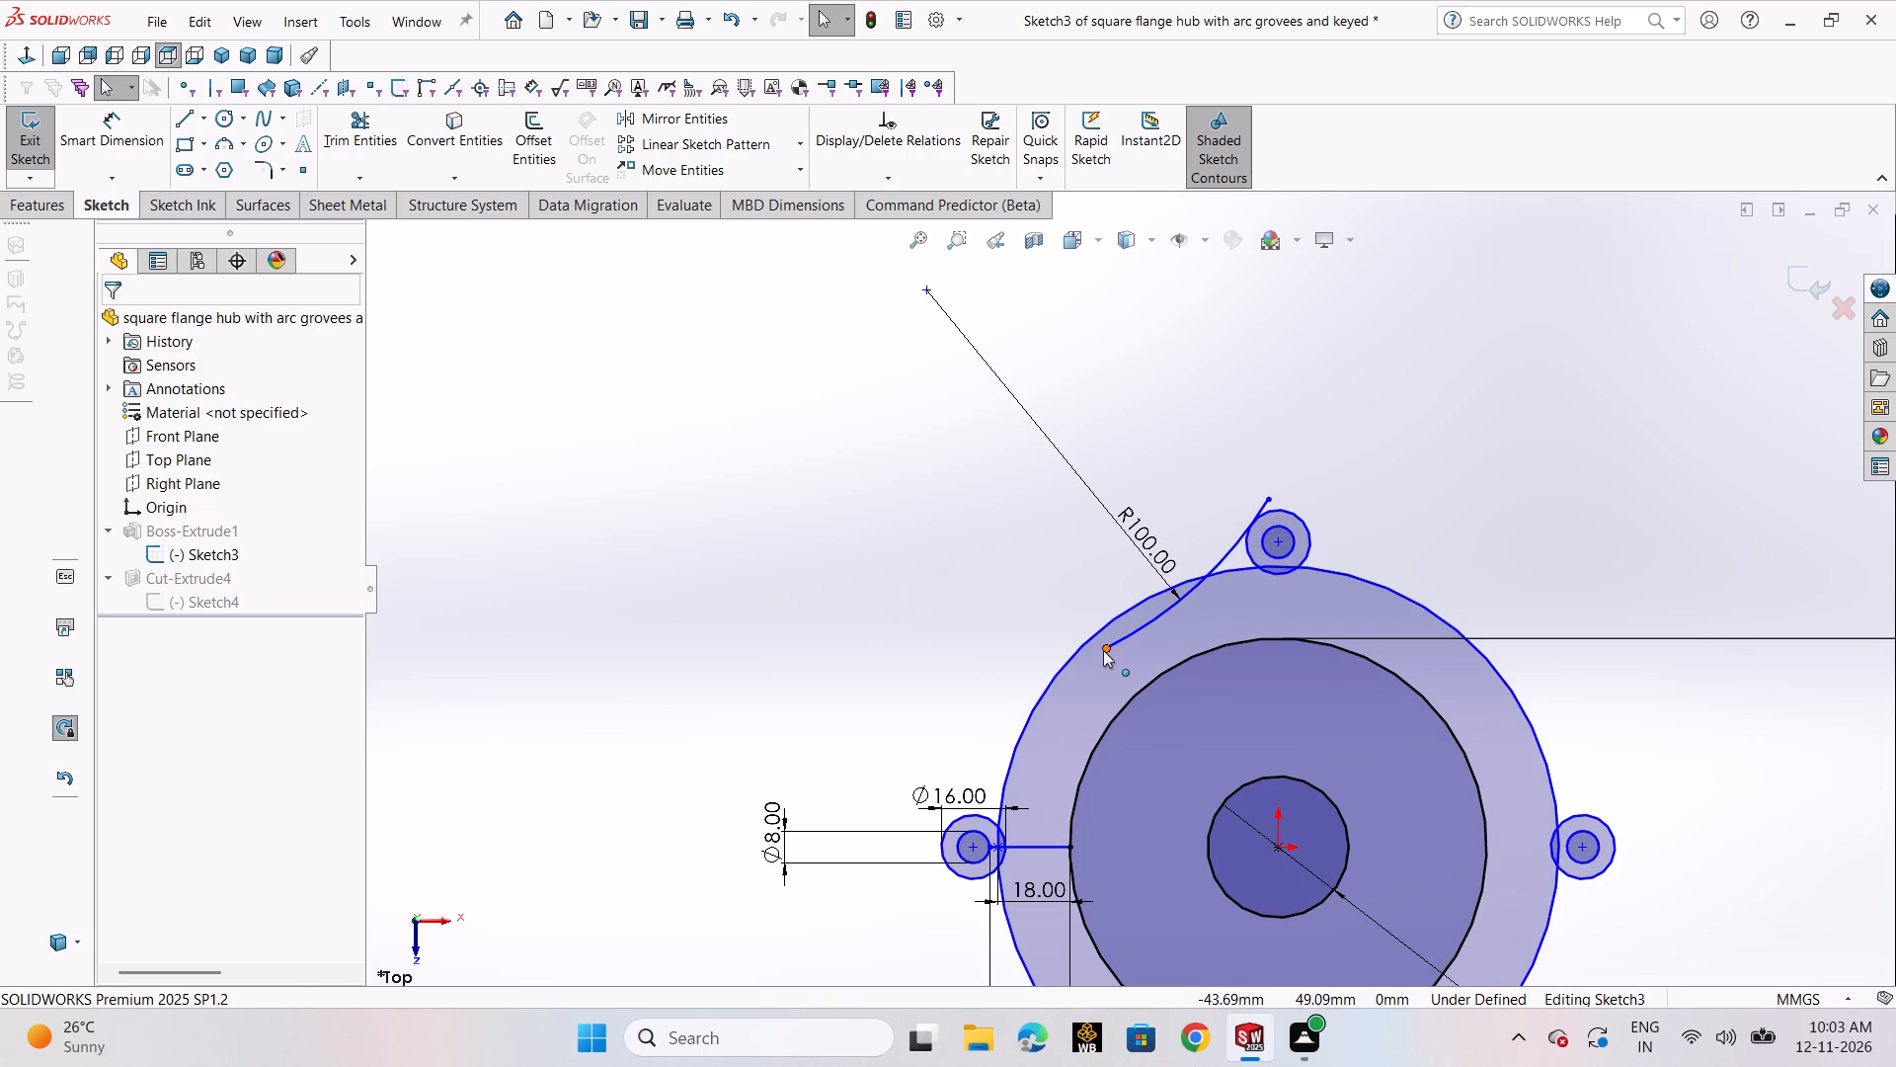
{"action": "left_click_drag", "start_coordinate": [1103, 650], "coordinate": [929, 814]}
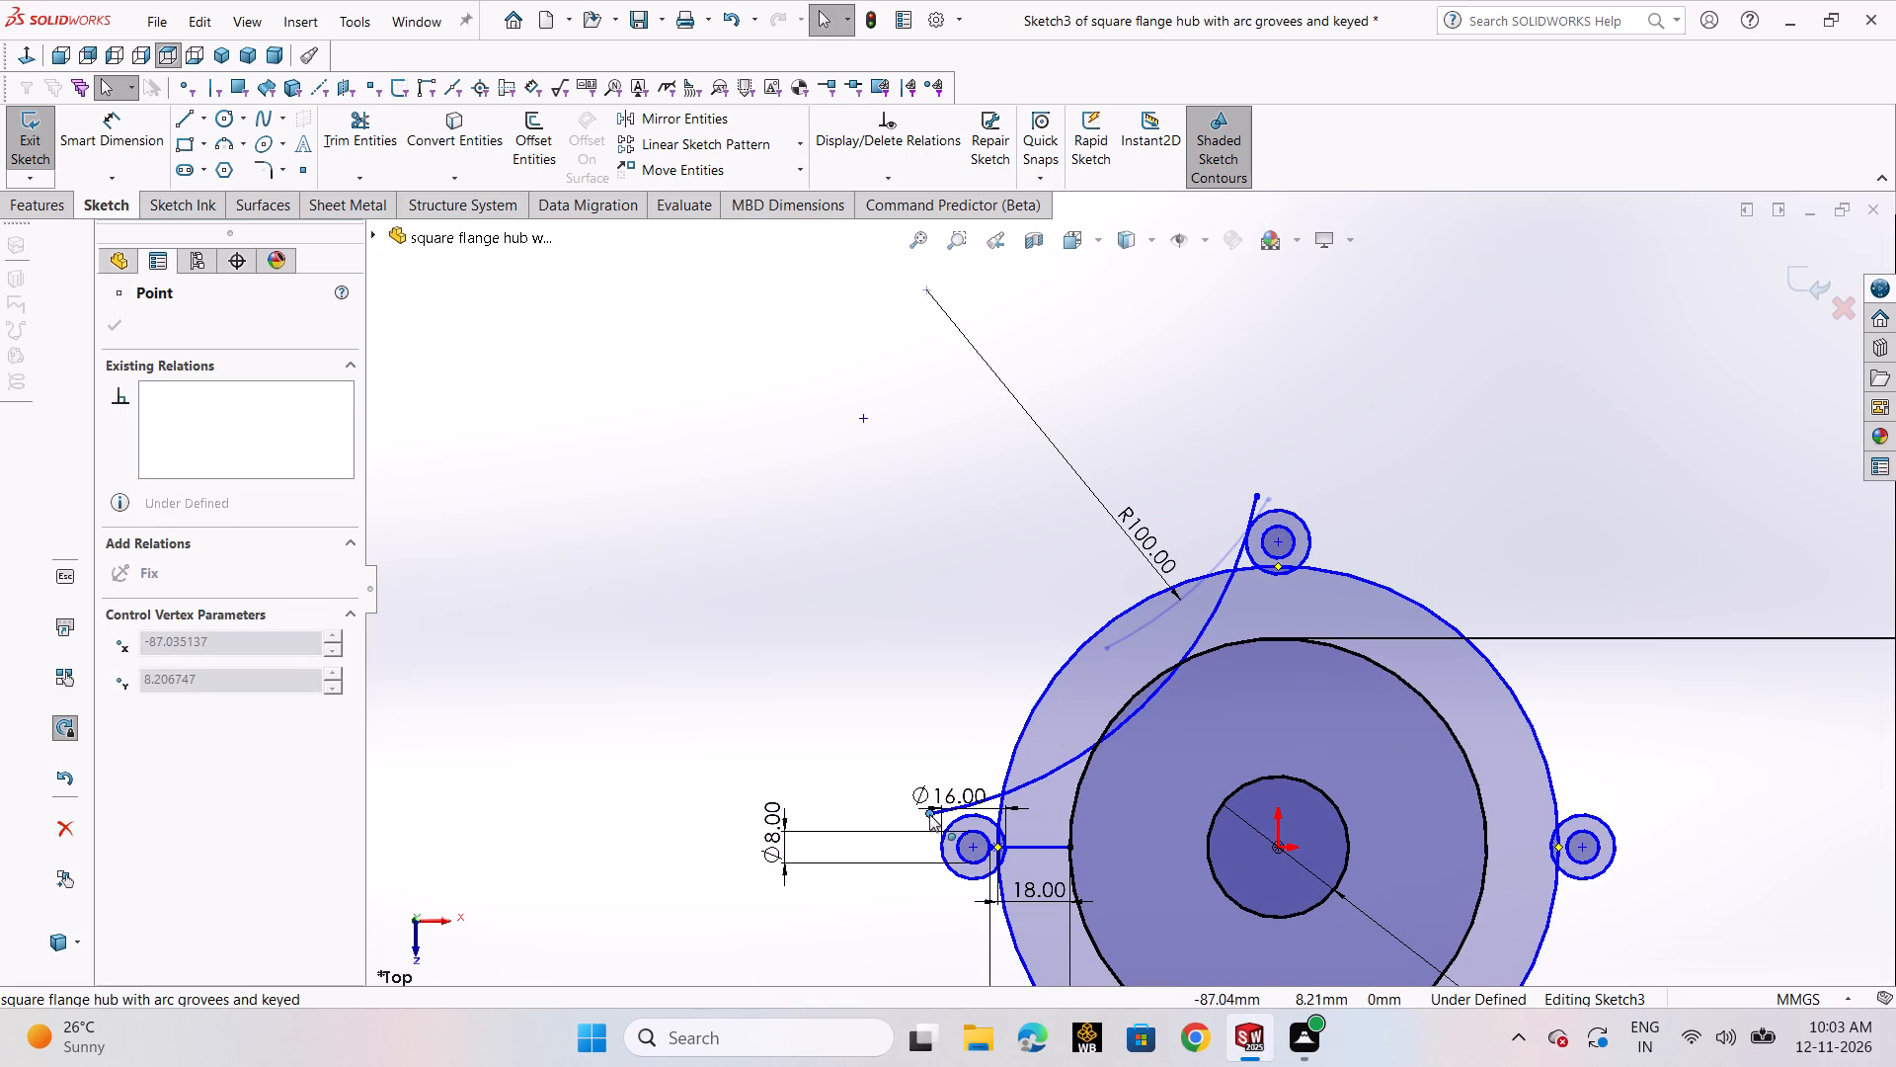
{"action": "left_click_drag", "start_coordinate": [929, 814], "coordinate": [928, 819]}
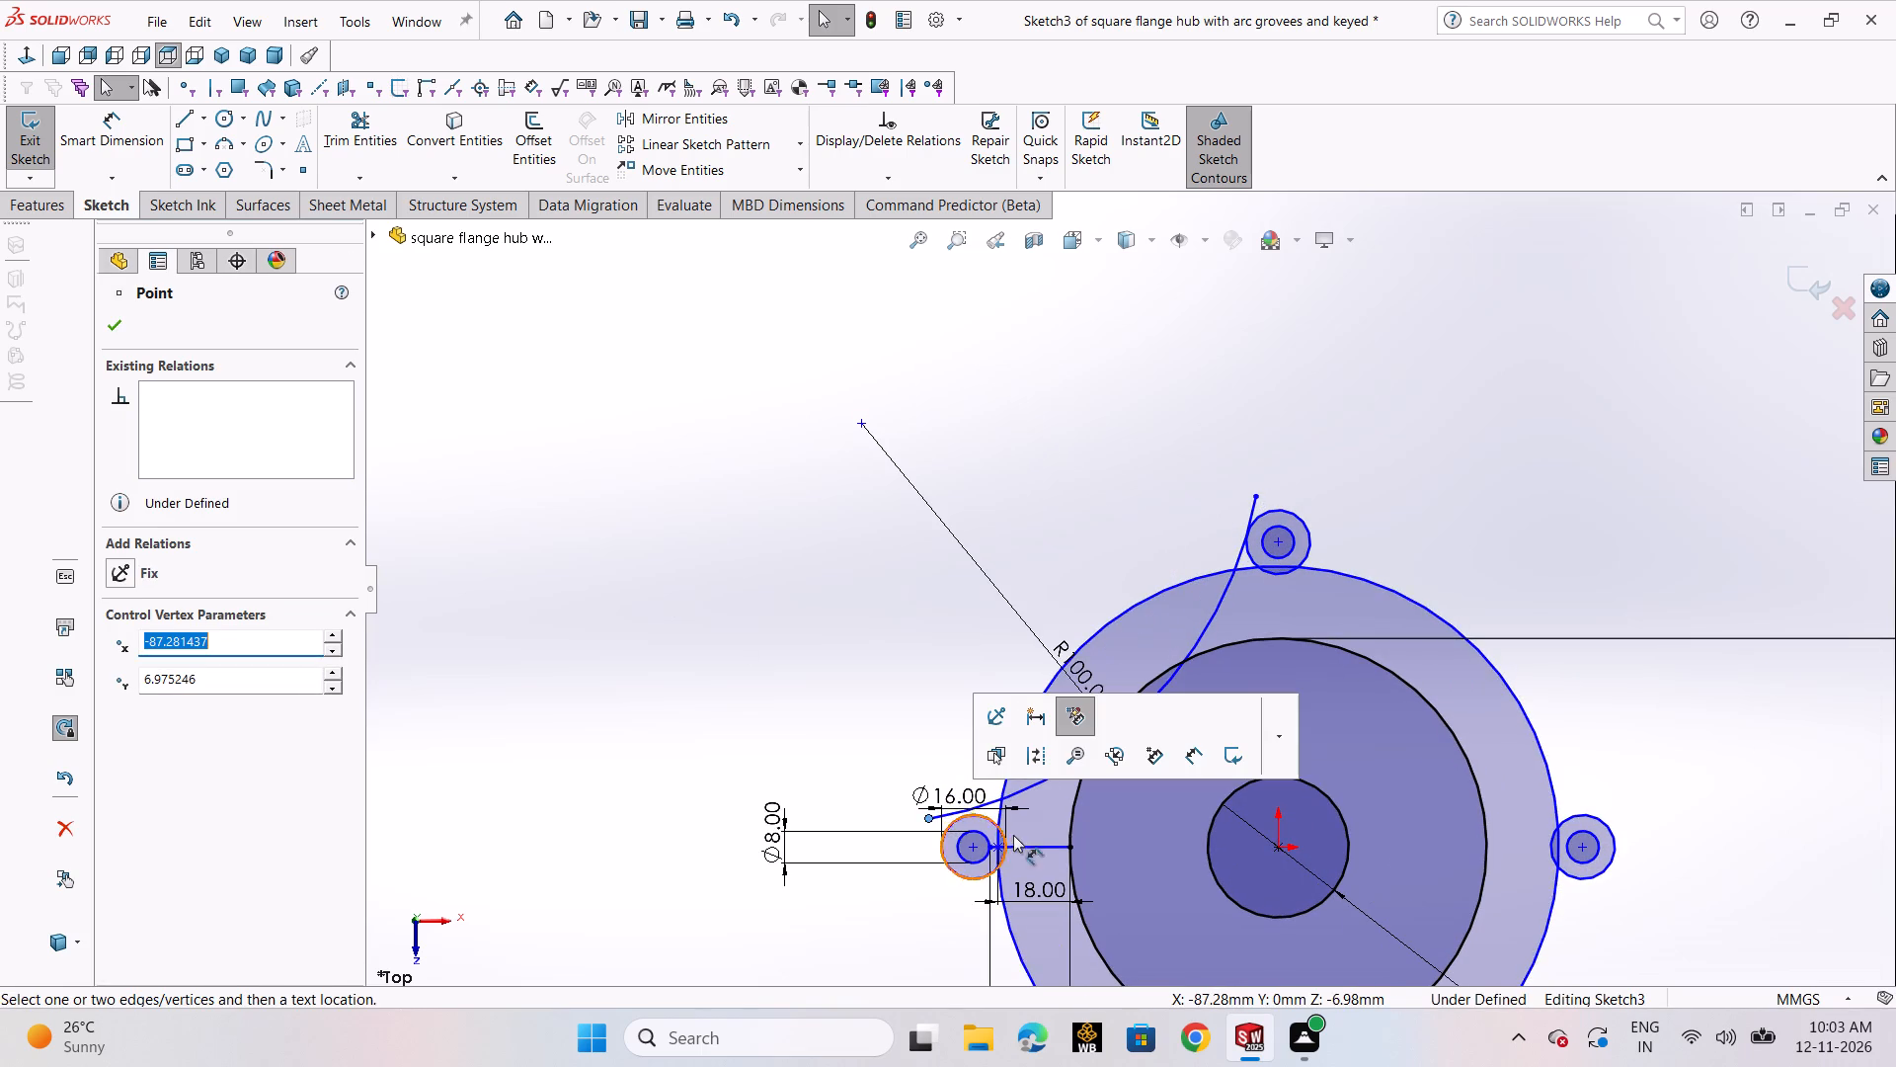
Make the 100 mm radius arc tangent to the left 16 mm circle.
{"action": "scroll", "coordinate": [1010, 838], "scroll_direction": "down", "scroll_amount": 8}
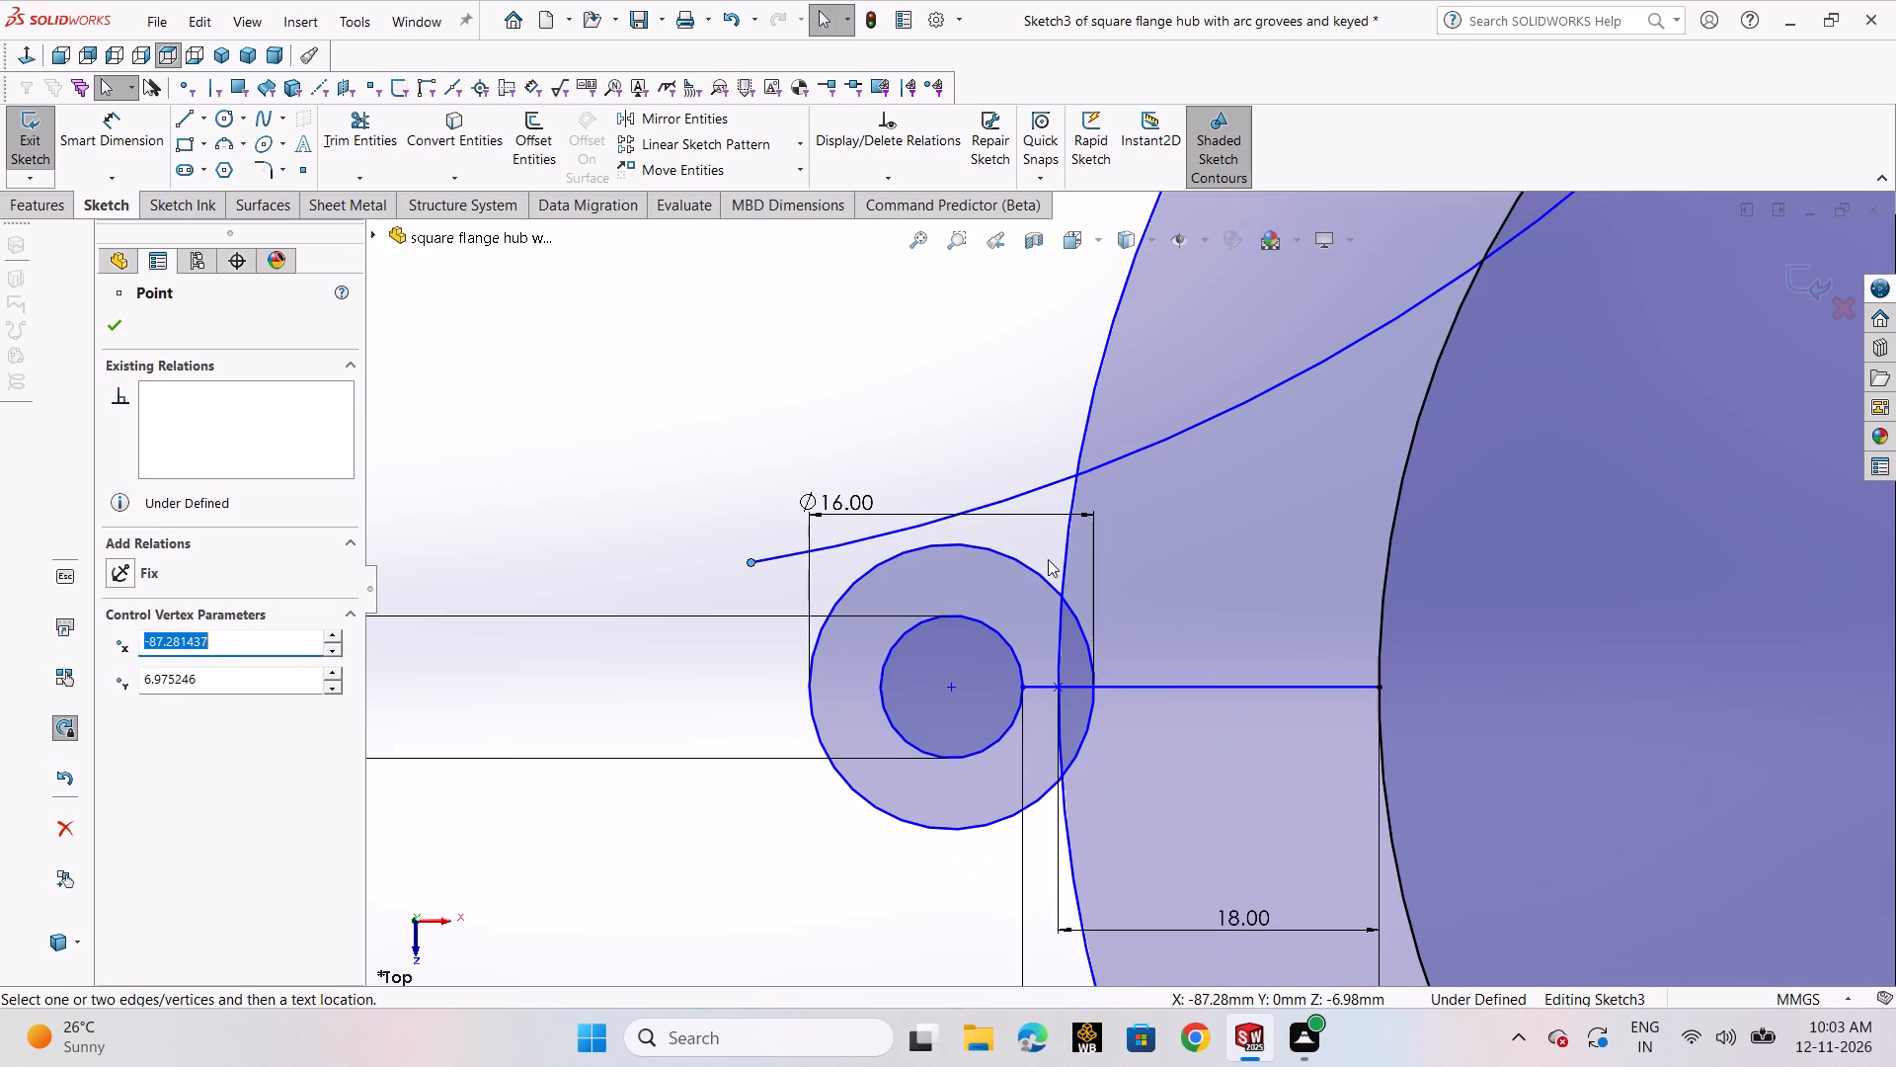
{"action": "left_click", "coordinate": [1035, 569], "text": "ctrl"}
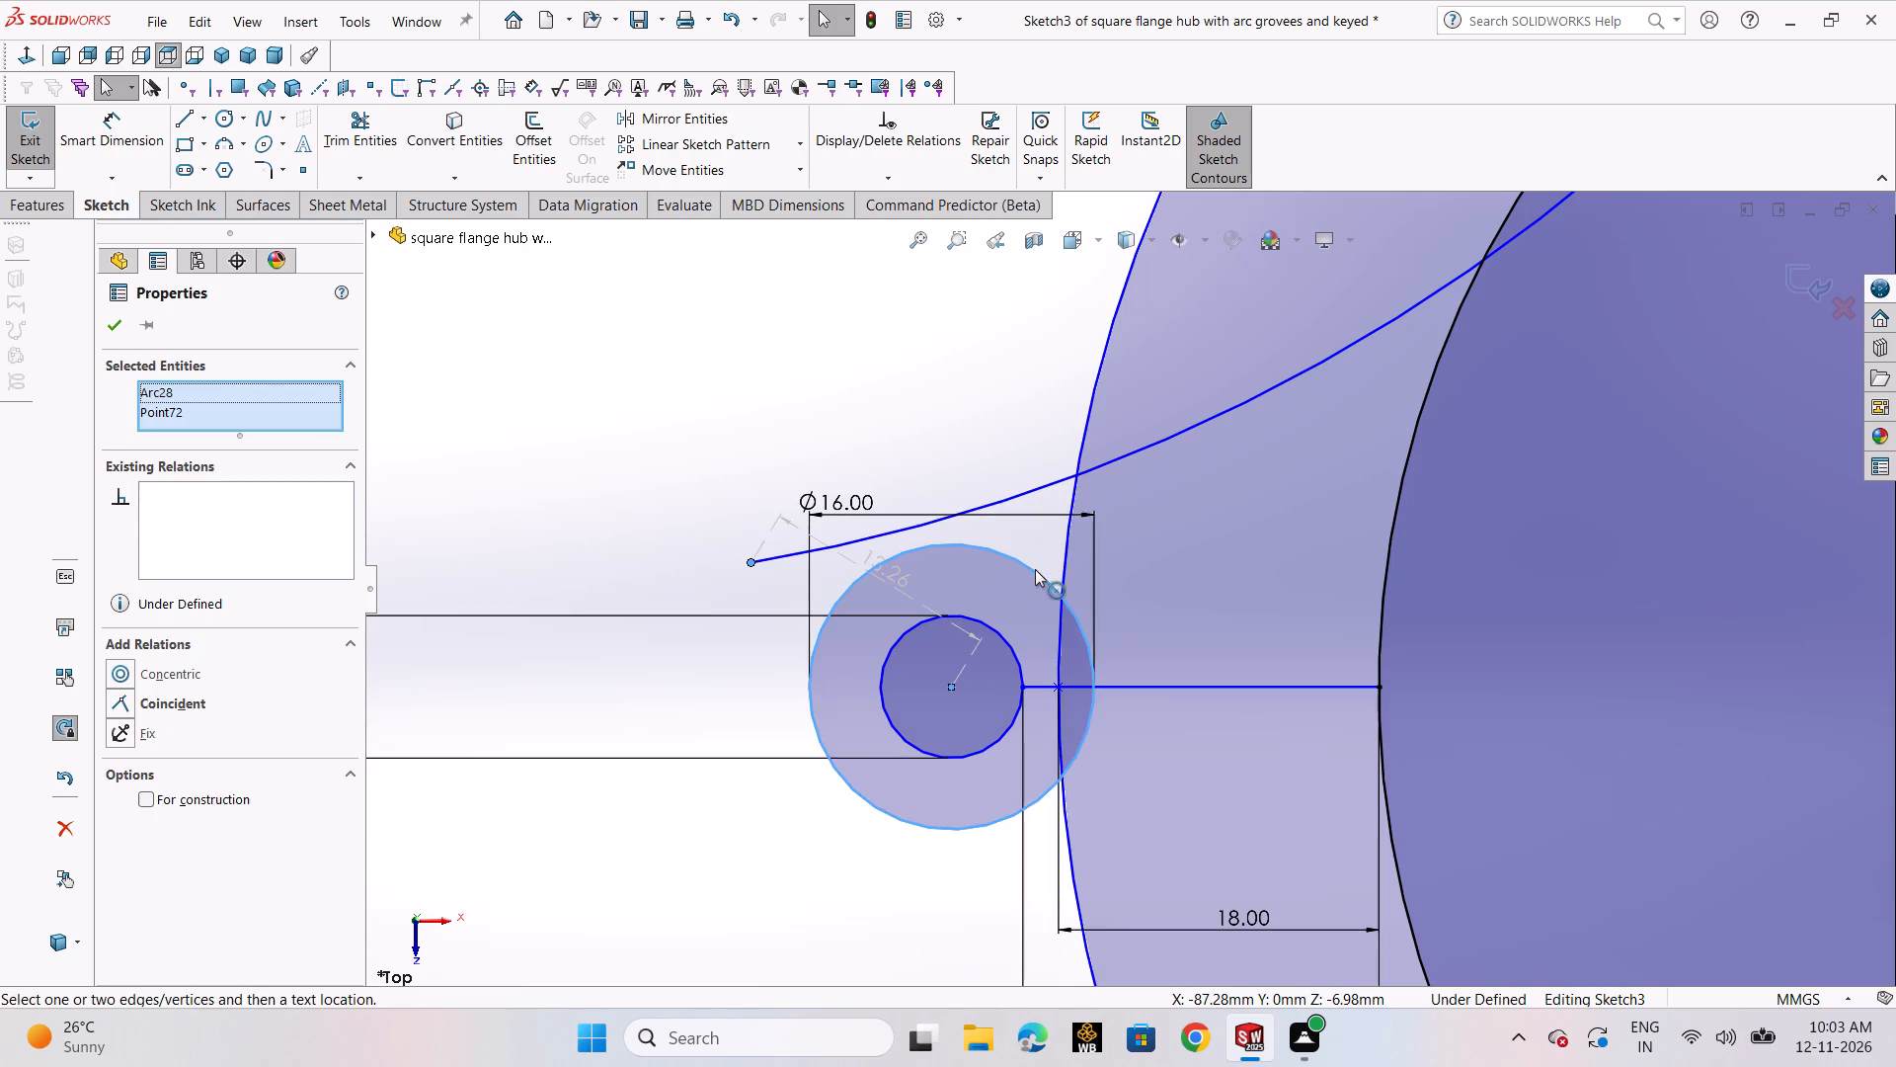
{"action": "left_click", "coordinate": [1036, 492], "text": "ctrl"}
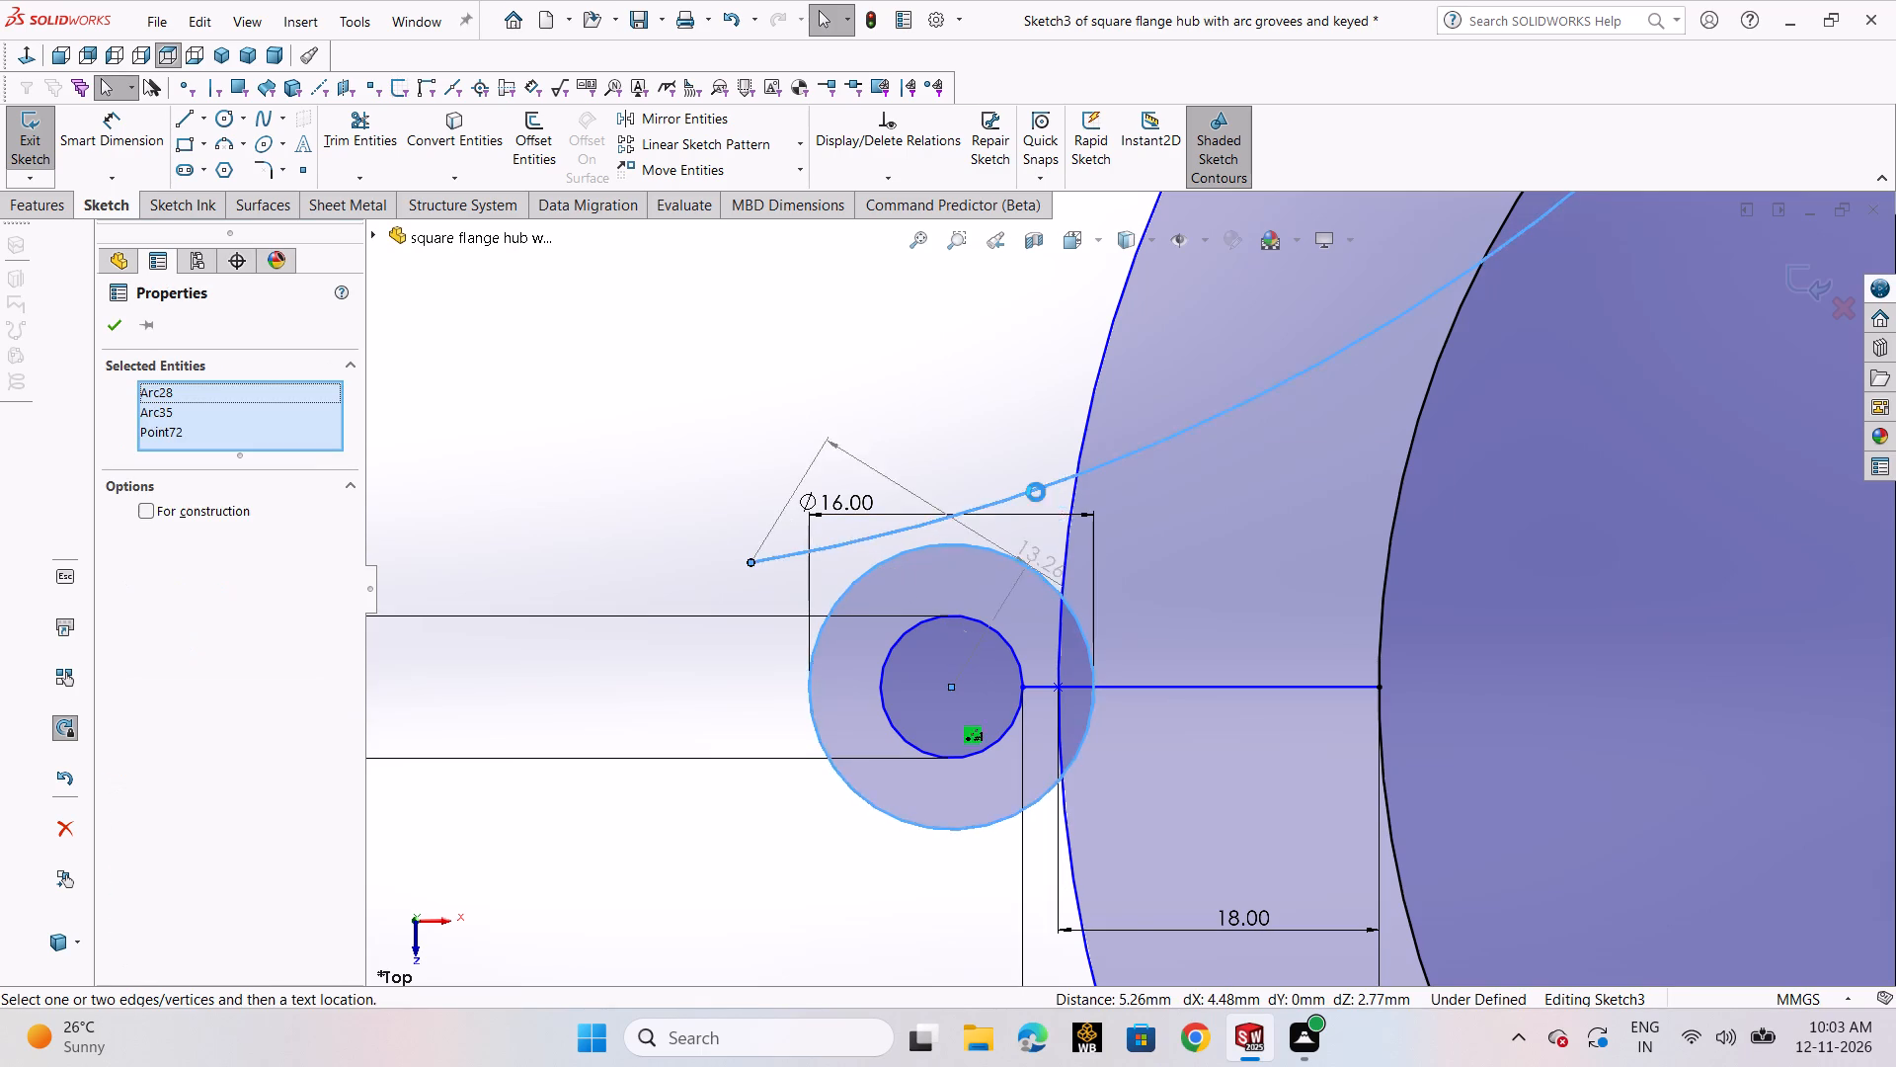
{"action": "left_click", "coordinate": [956, 408]}
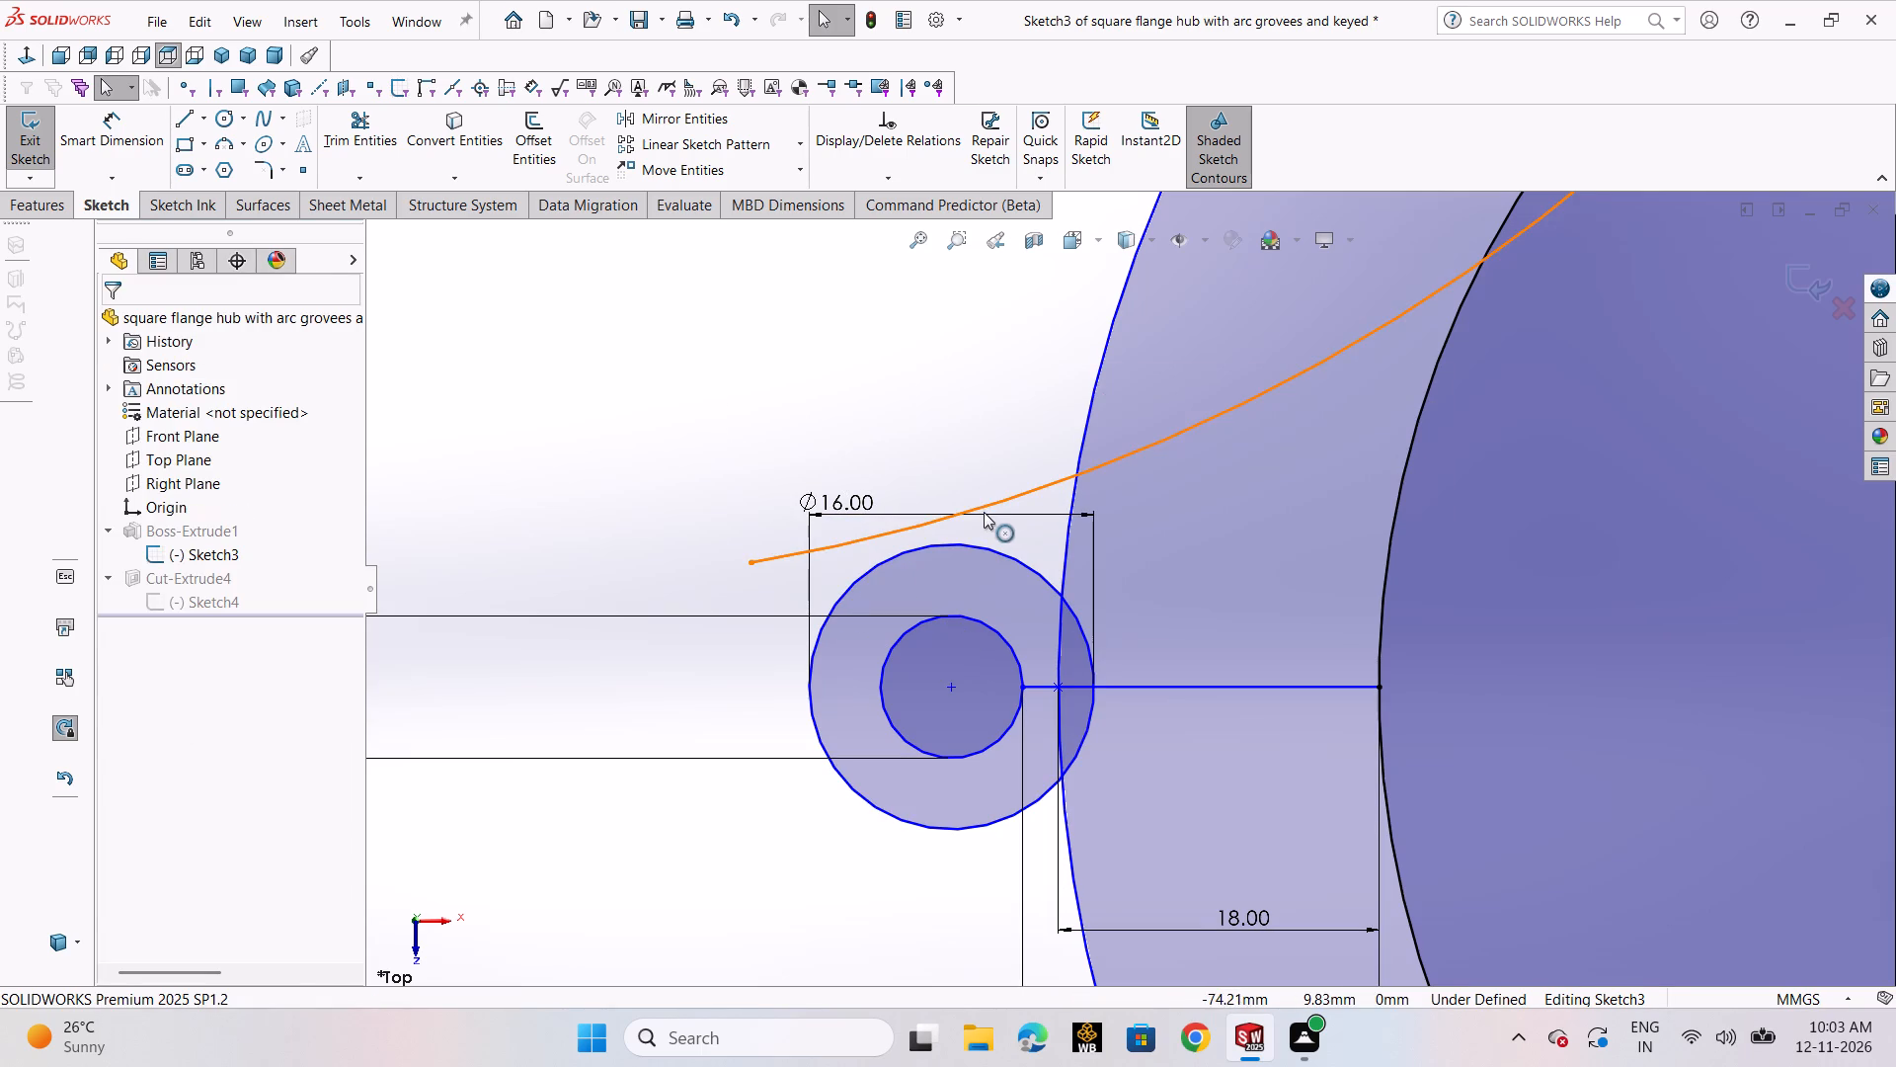
{"action": "left_click", "coordinate": [984, 512]}
{"action": "left_click", "coordinate": [1000, 553], "text": "ctrl"}
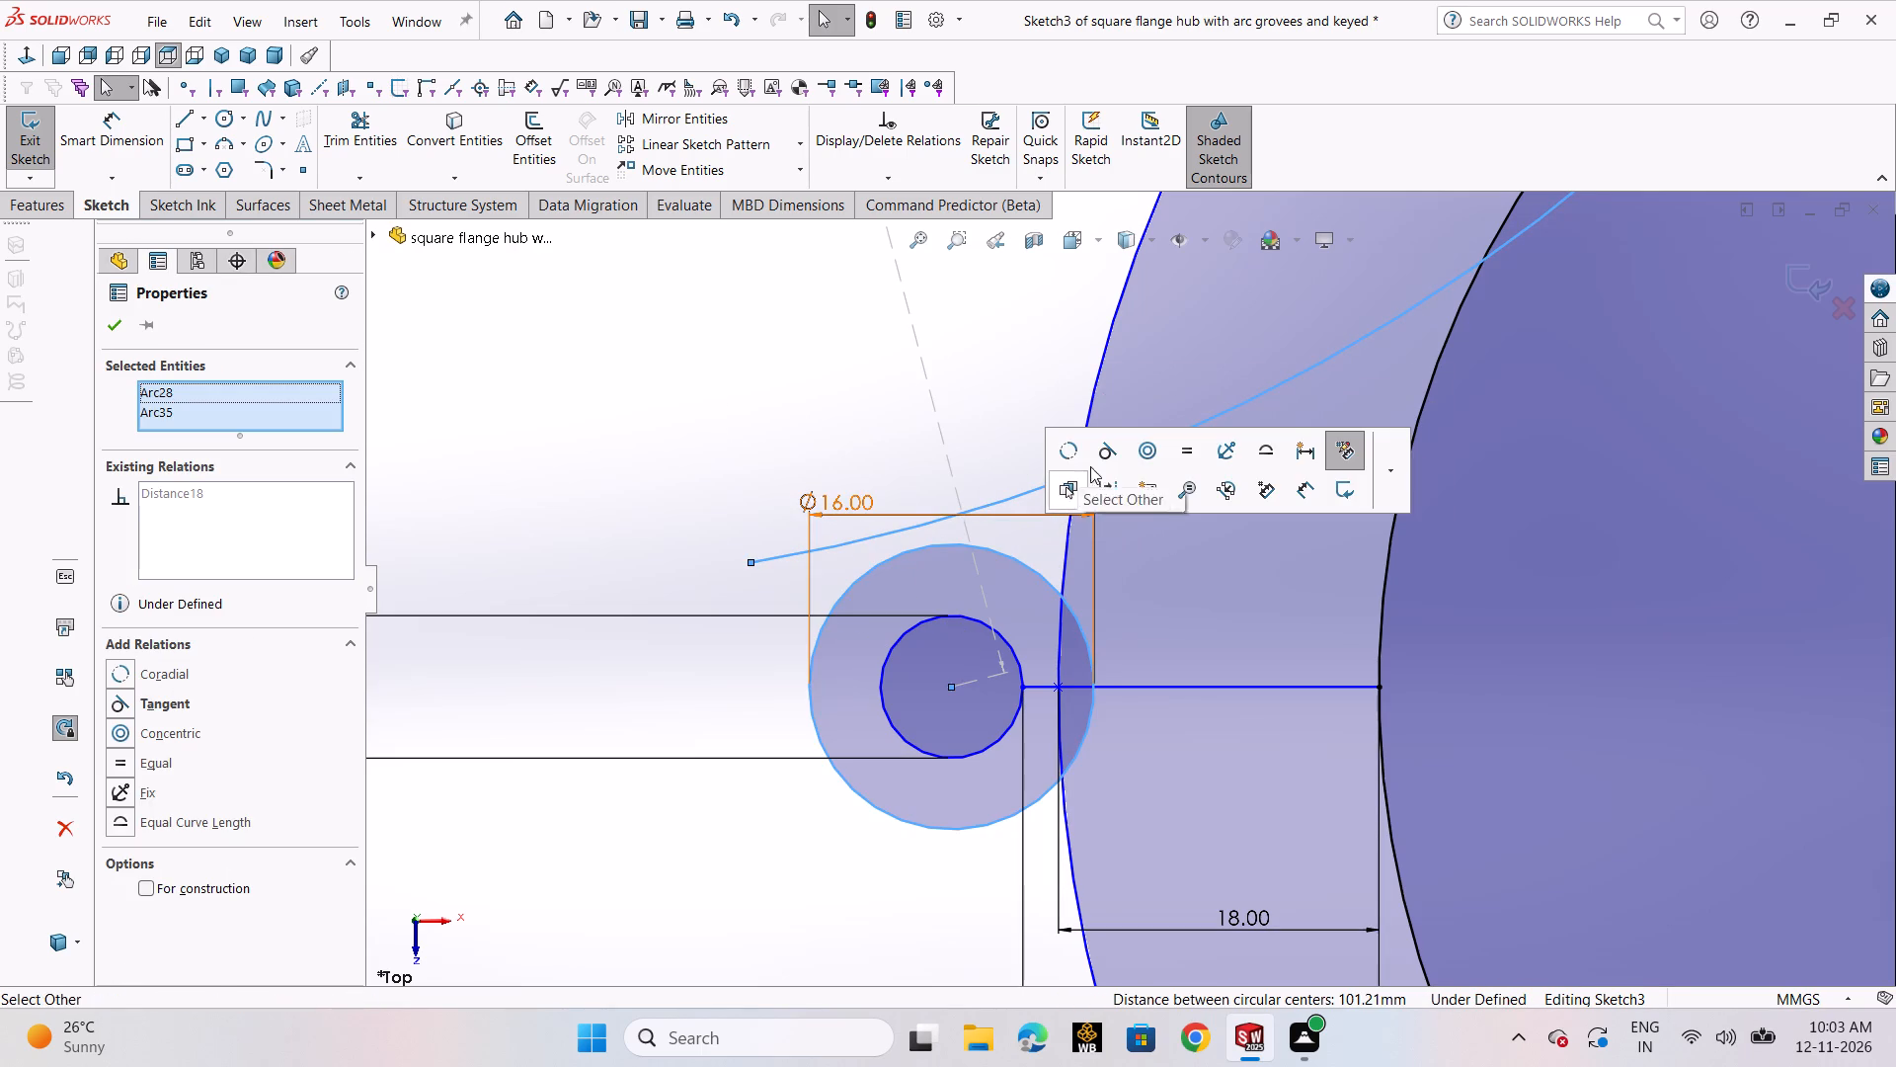
{"action": "left_click", "coordinate": [1104, 462]}
{"action": "left_click", "coordinate": [120, 326]}
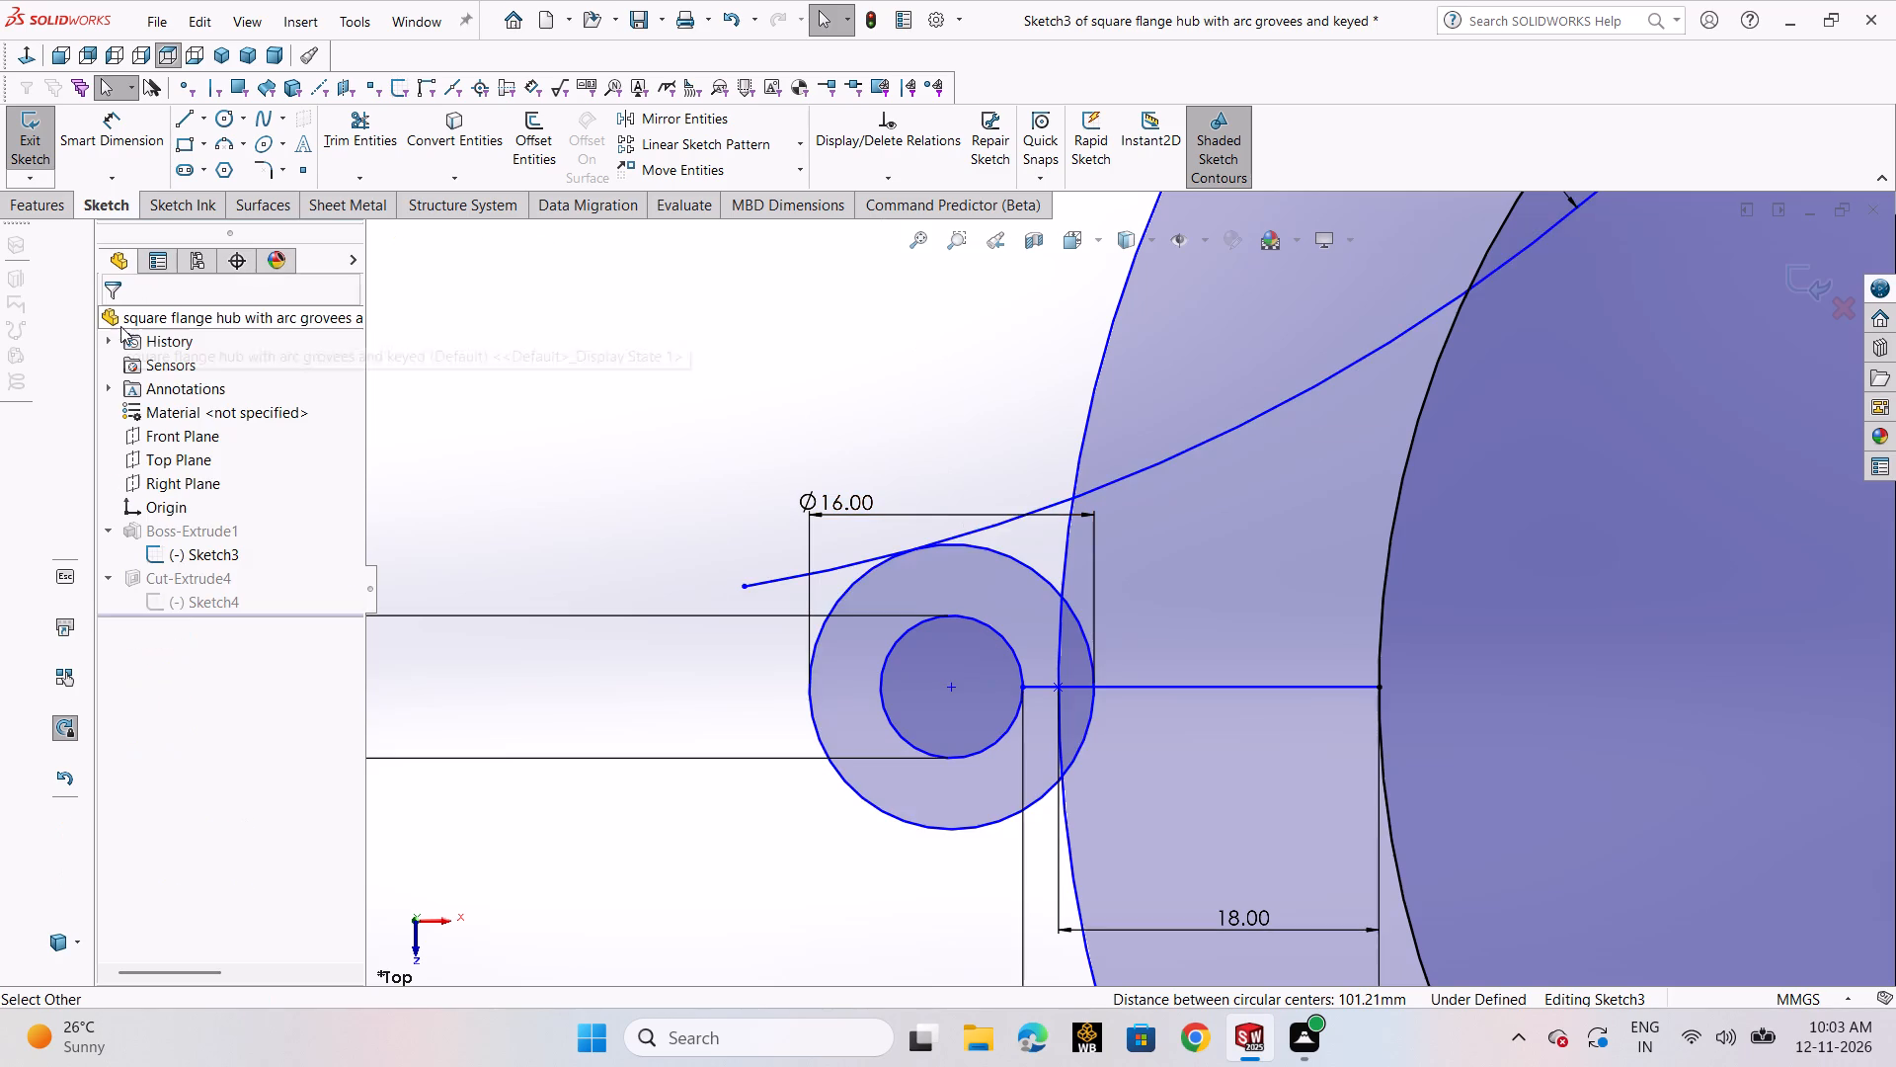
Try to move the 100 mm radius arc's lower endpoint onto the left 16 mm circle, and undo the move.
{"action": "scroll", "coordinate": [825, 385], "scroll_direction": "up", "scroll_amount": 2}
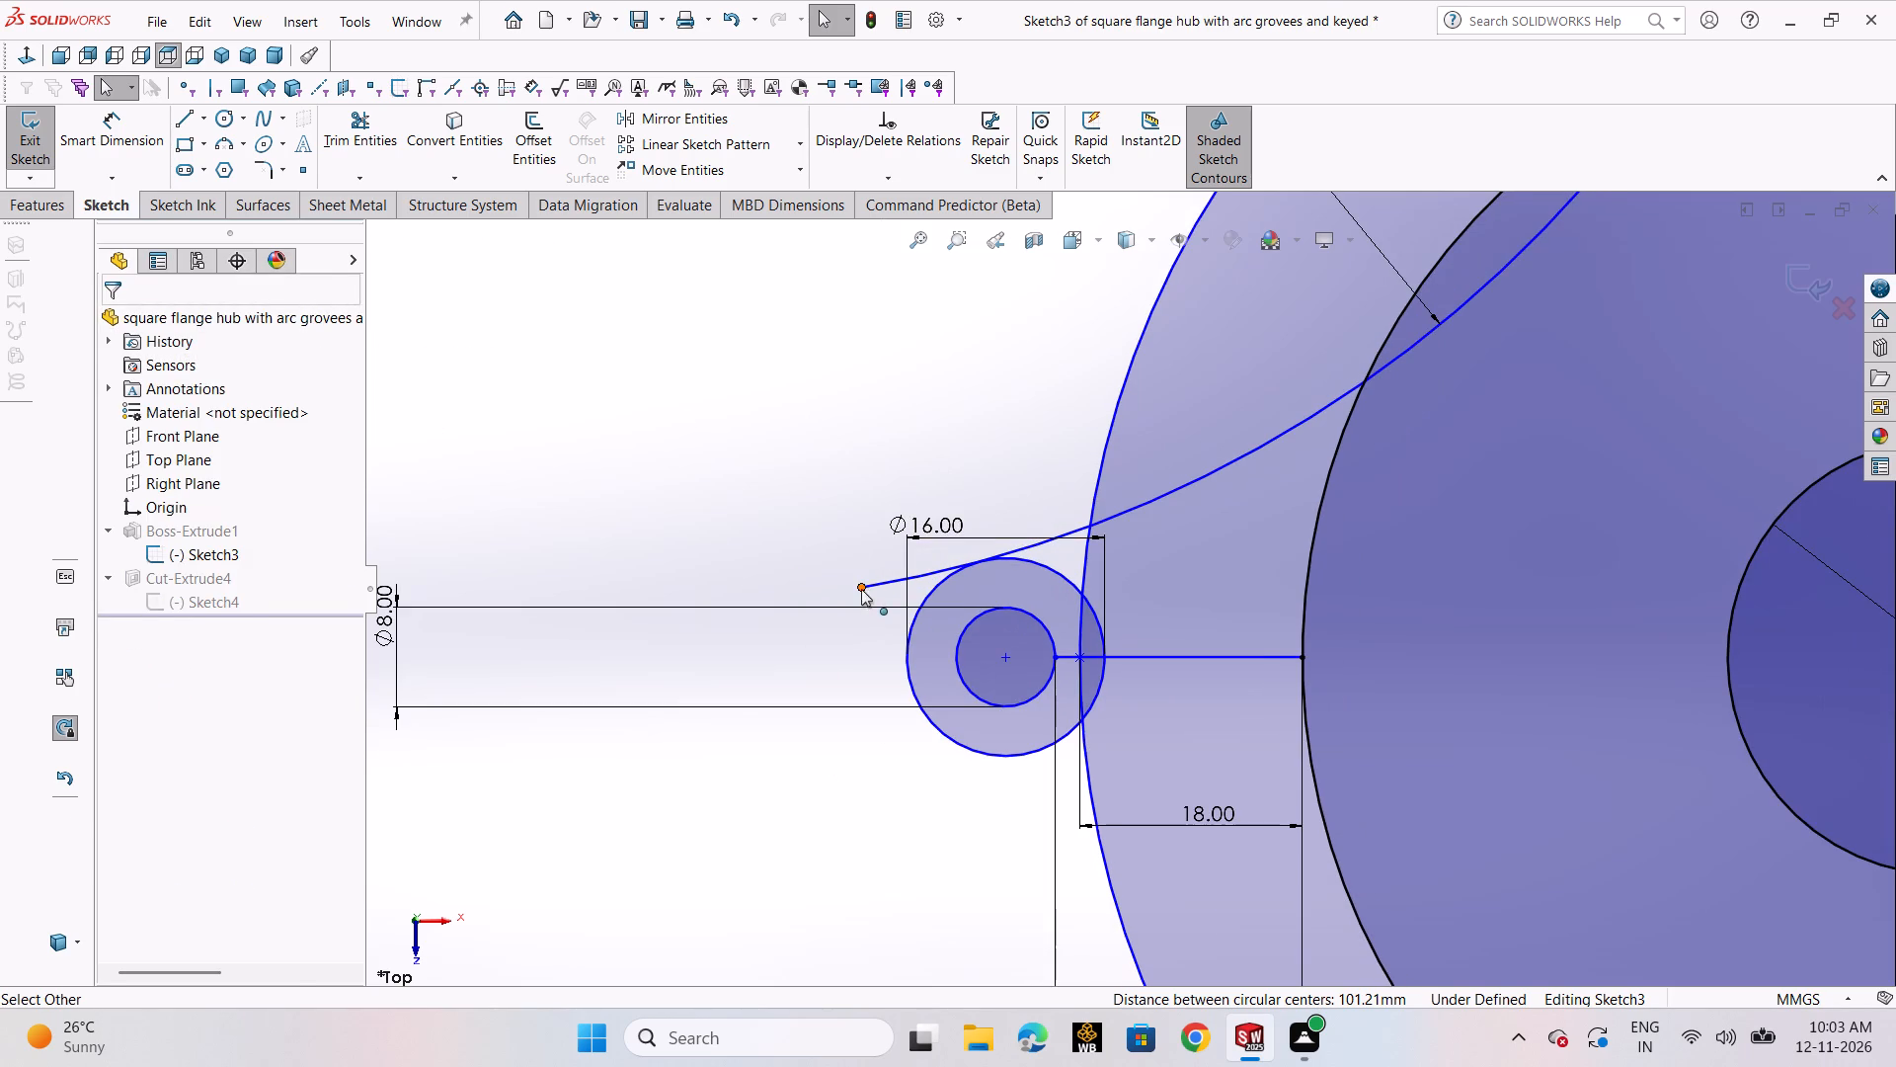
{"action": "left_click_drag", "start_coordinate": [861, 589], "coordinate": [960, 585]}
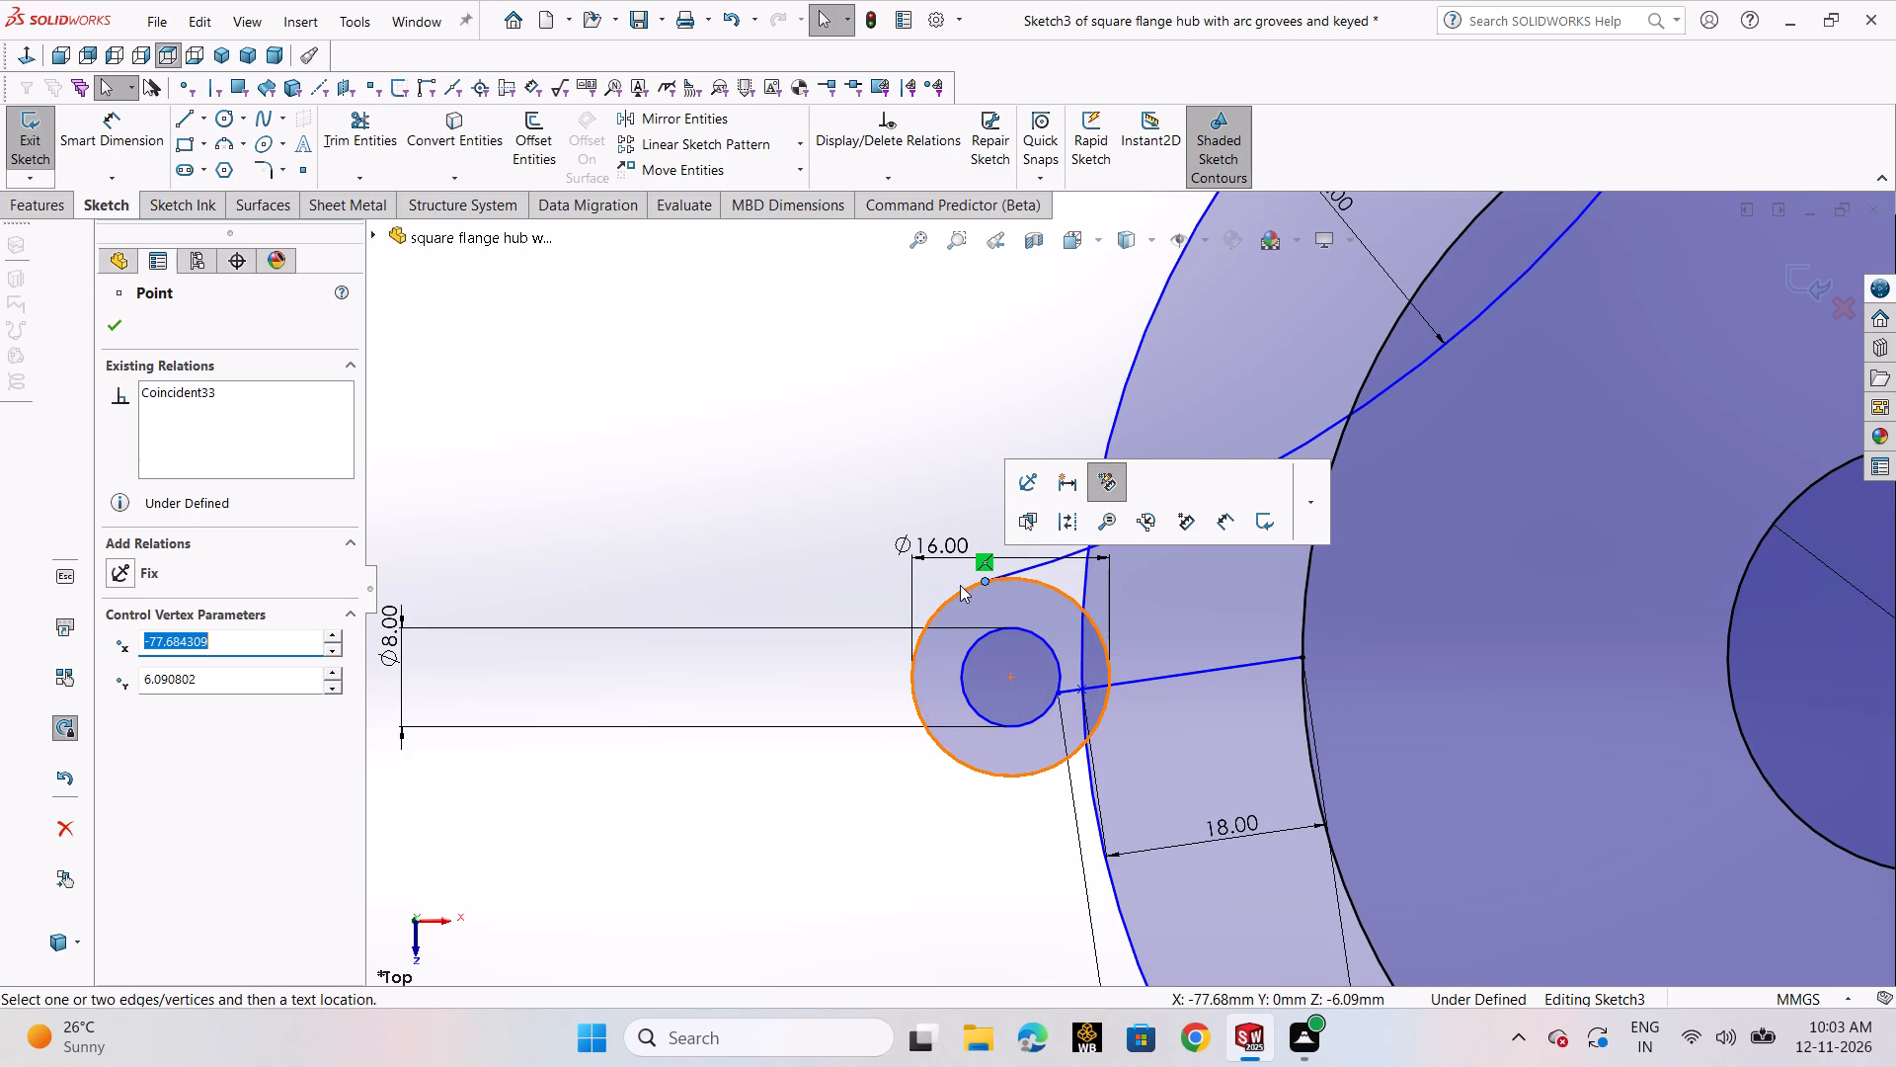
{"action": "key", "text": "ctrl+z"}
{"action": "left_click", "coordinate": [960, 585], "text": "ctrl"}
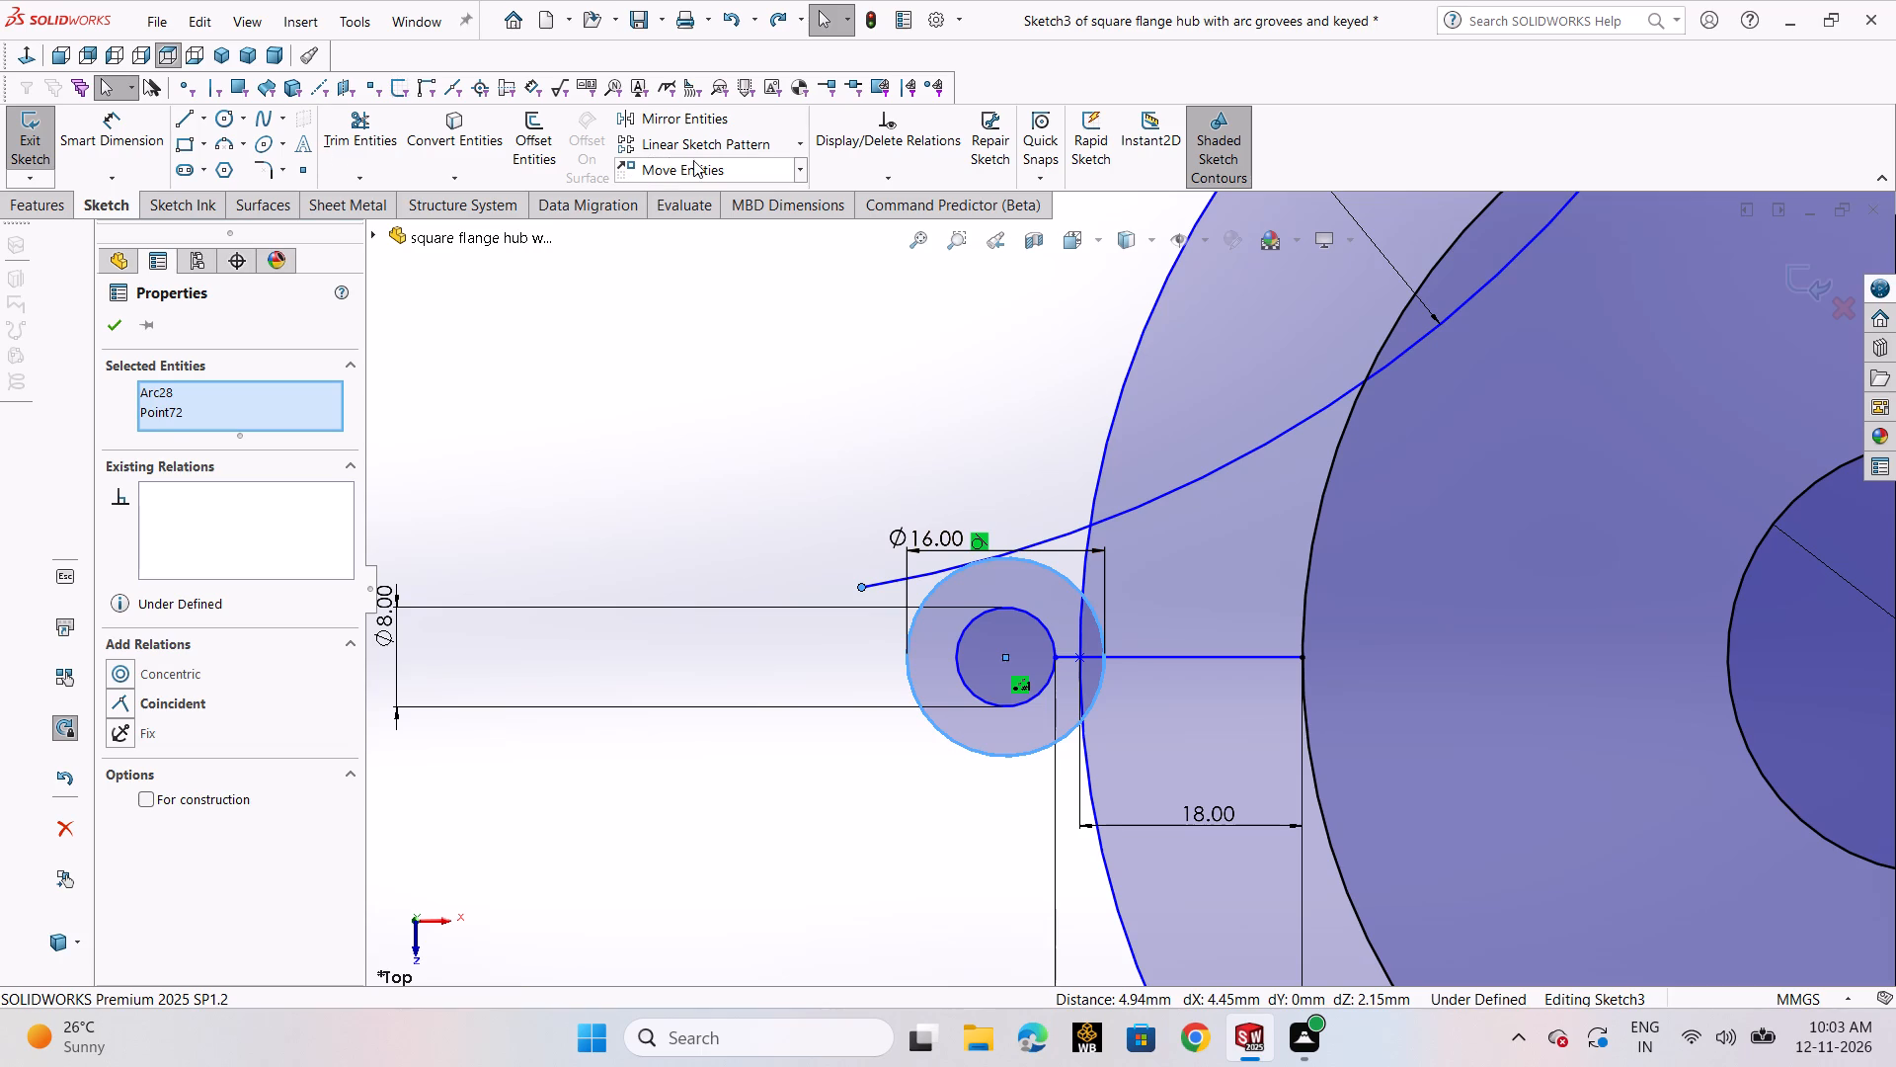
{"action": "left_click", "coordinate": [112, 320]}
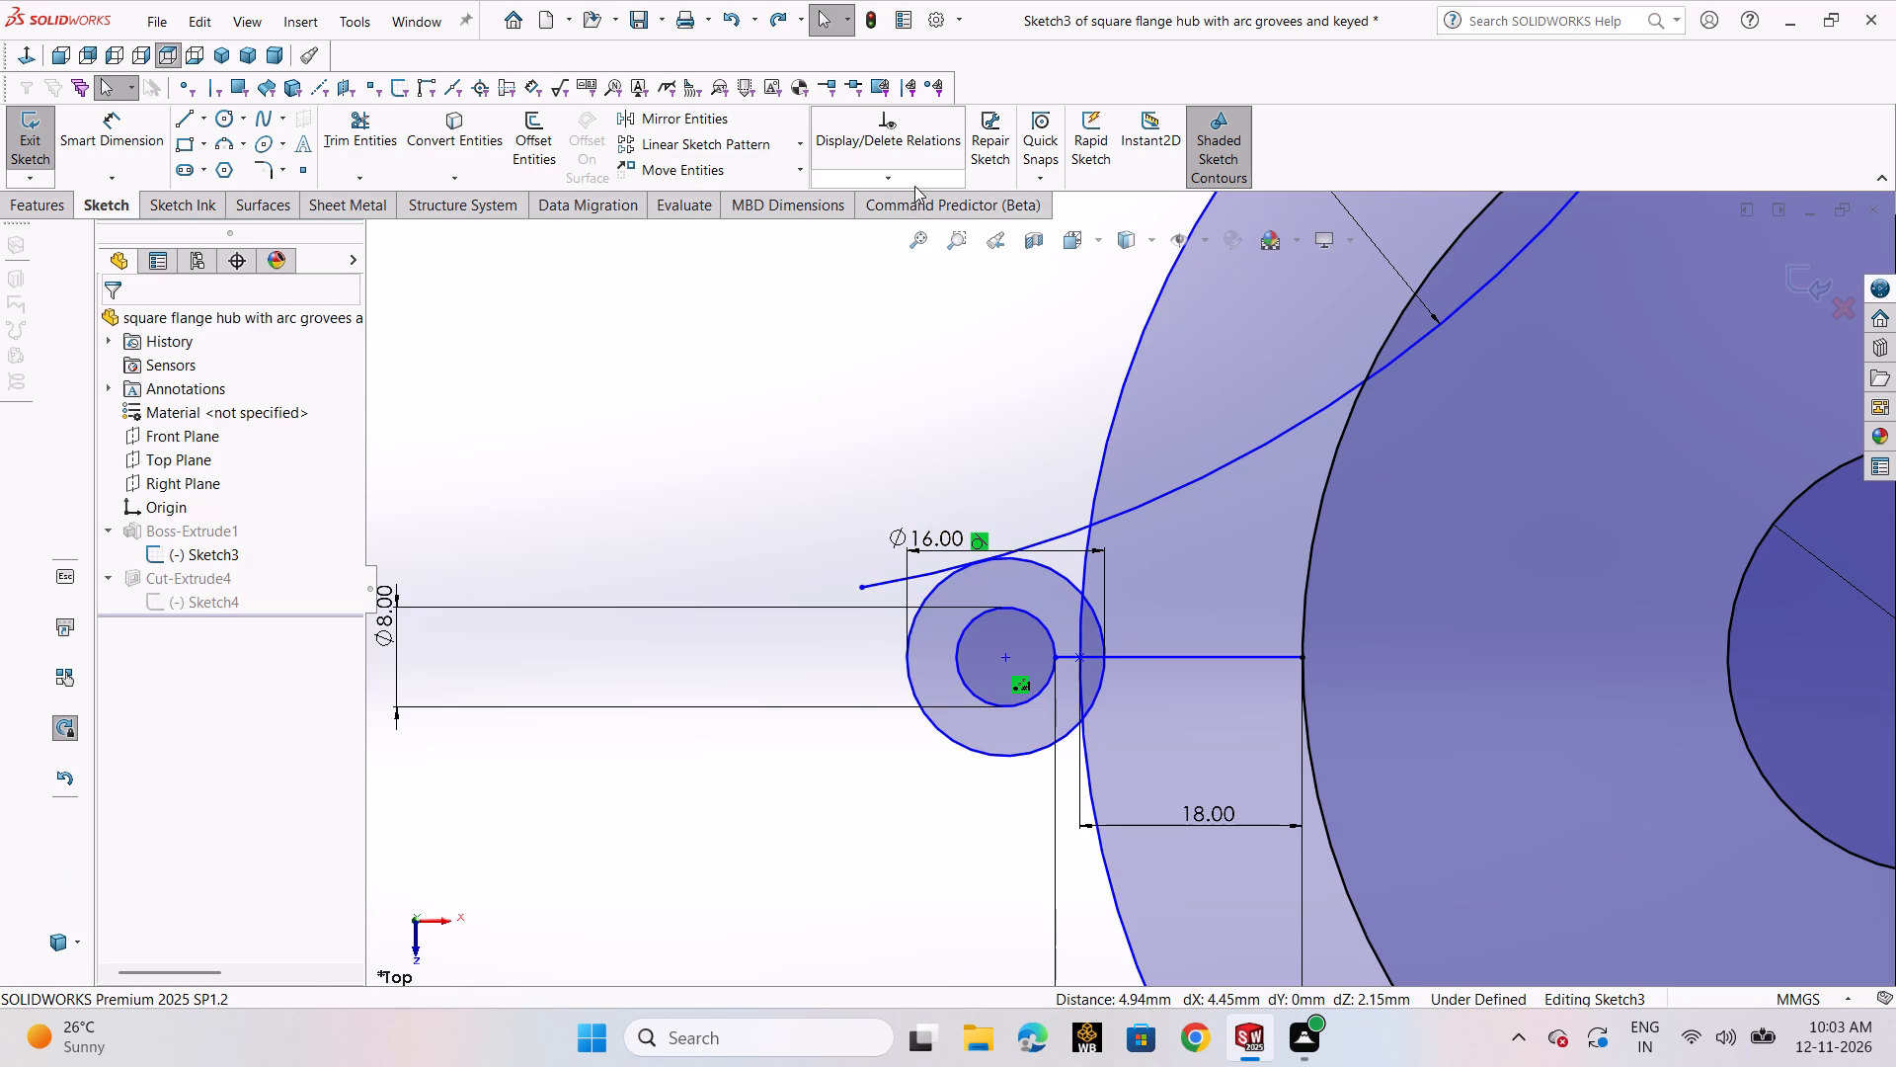
Add a horizontal relation between the centre point of the left 8/16 mm circle pair and the origin.
{"action": "left_click", "coordinate": [914, 186]}
{"action": "left_click", "coordinate": [923, 221]}
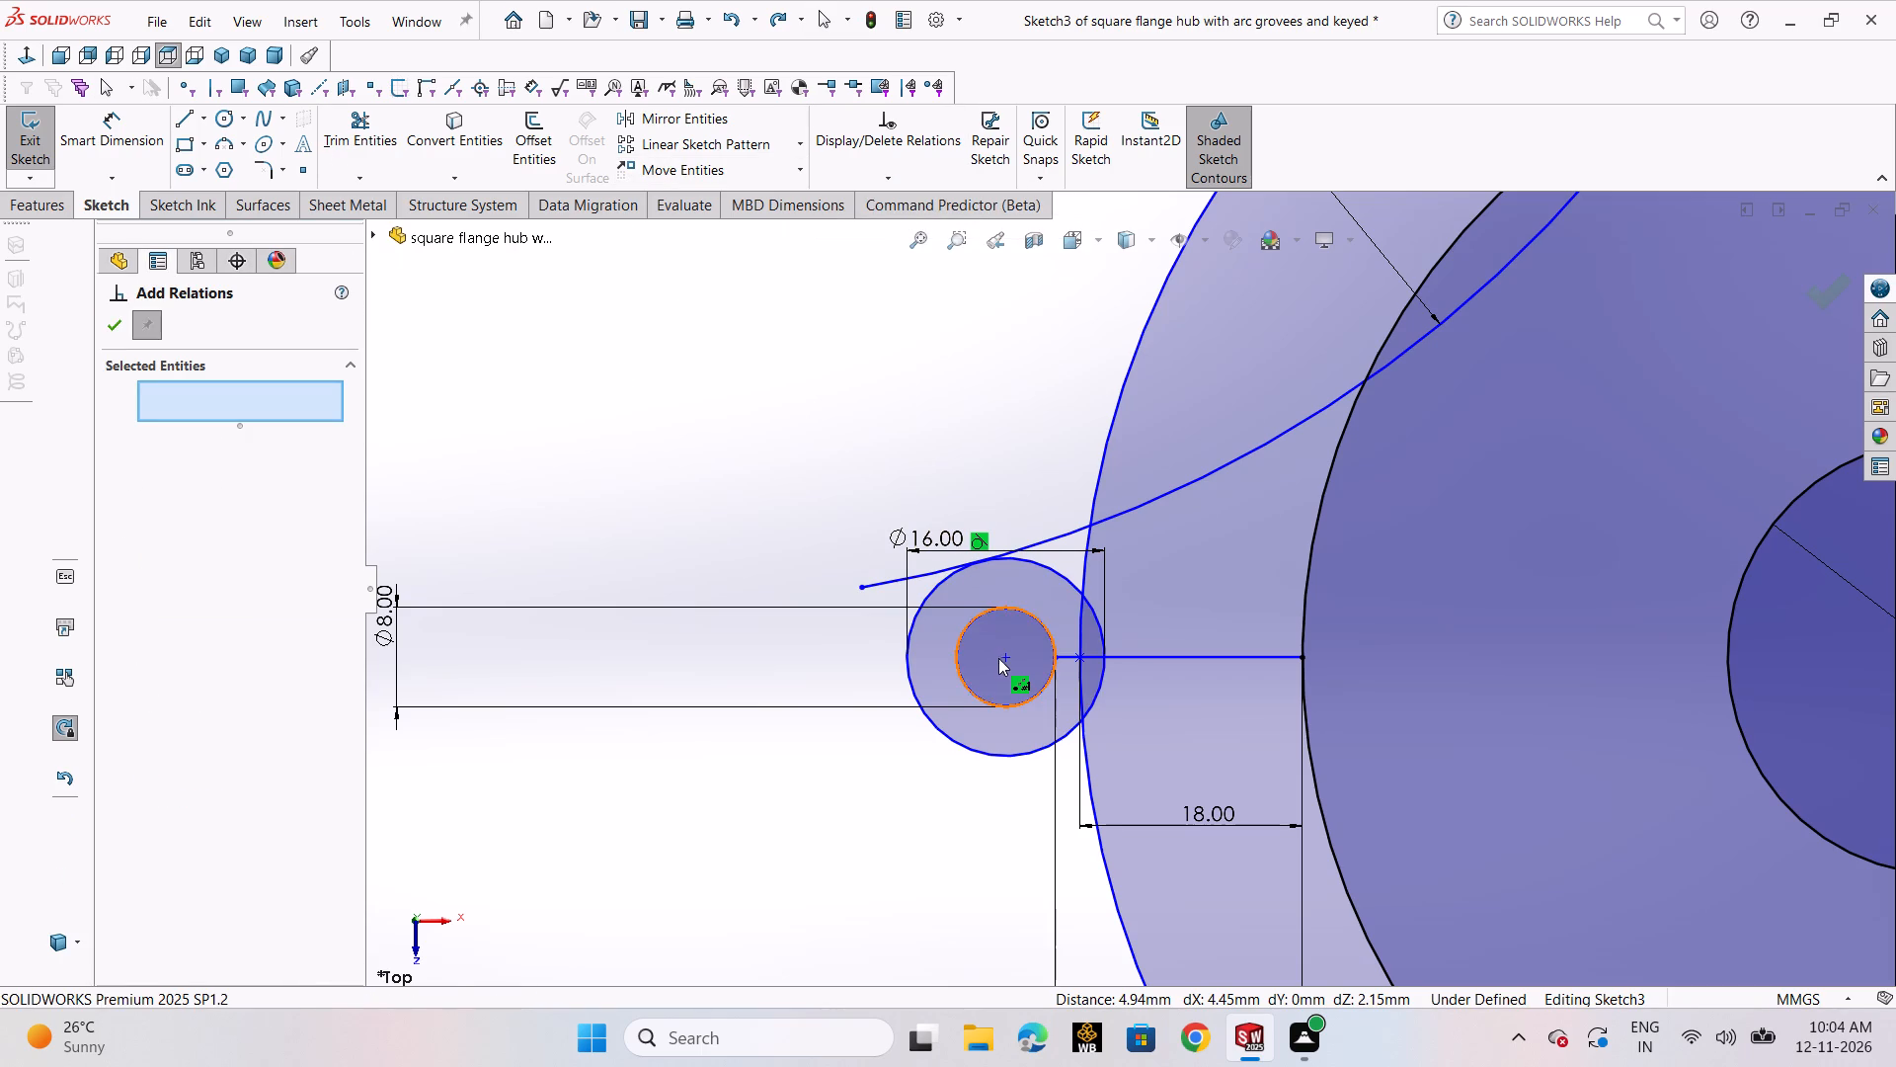
{"action": "left_click", "coordinate": [1006, 658]}
{"action": "scroll", "coordinate": [1844, 623], "scroll_direction": "up", "scroll_amount": 2}
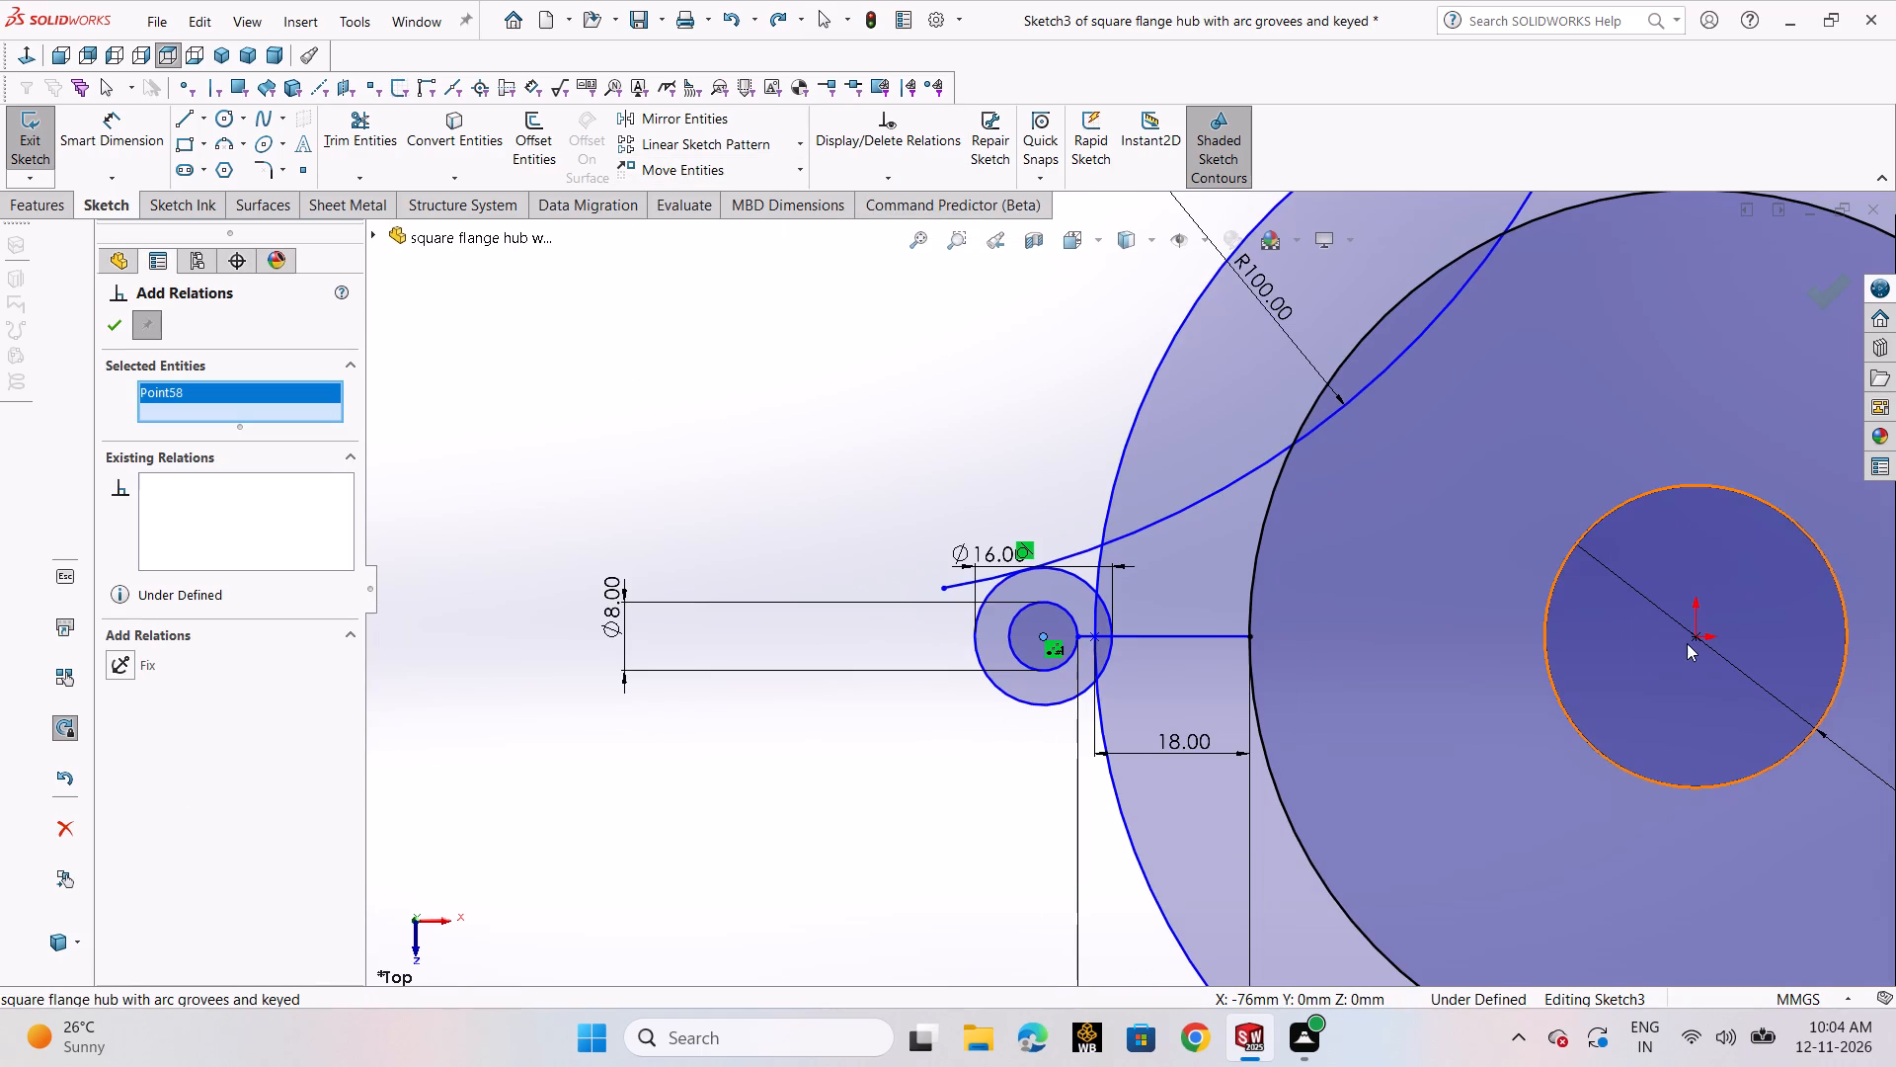
{"action": "left_click", "coordinate": [1697, 636]}
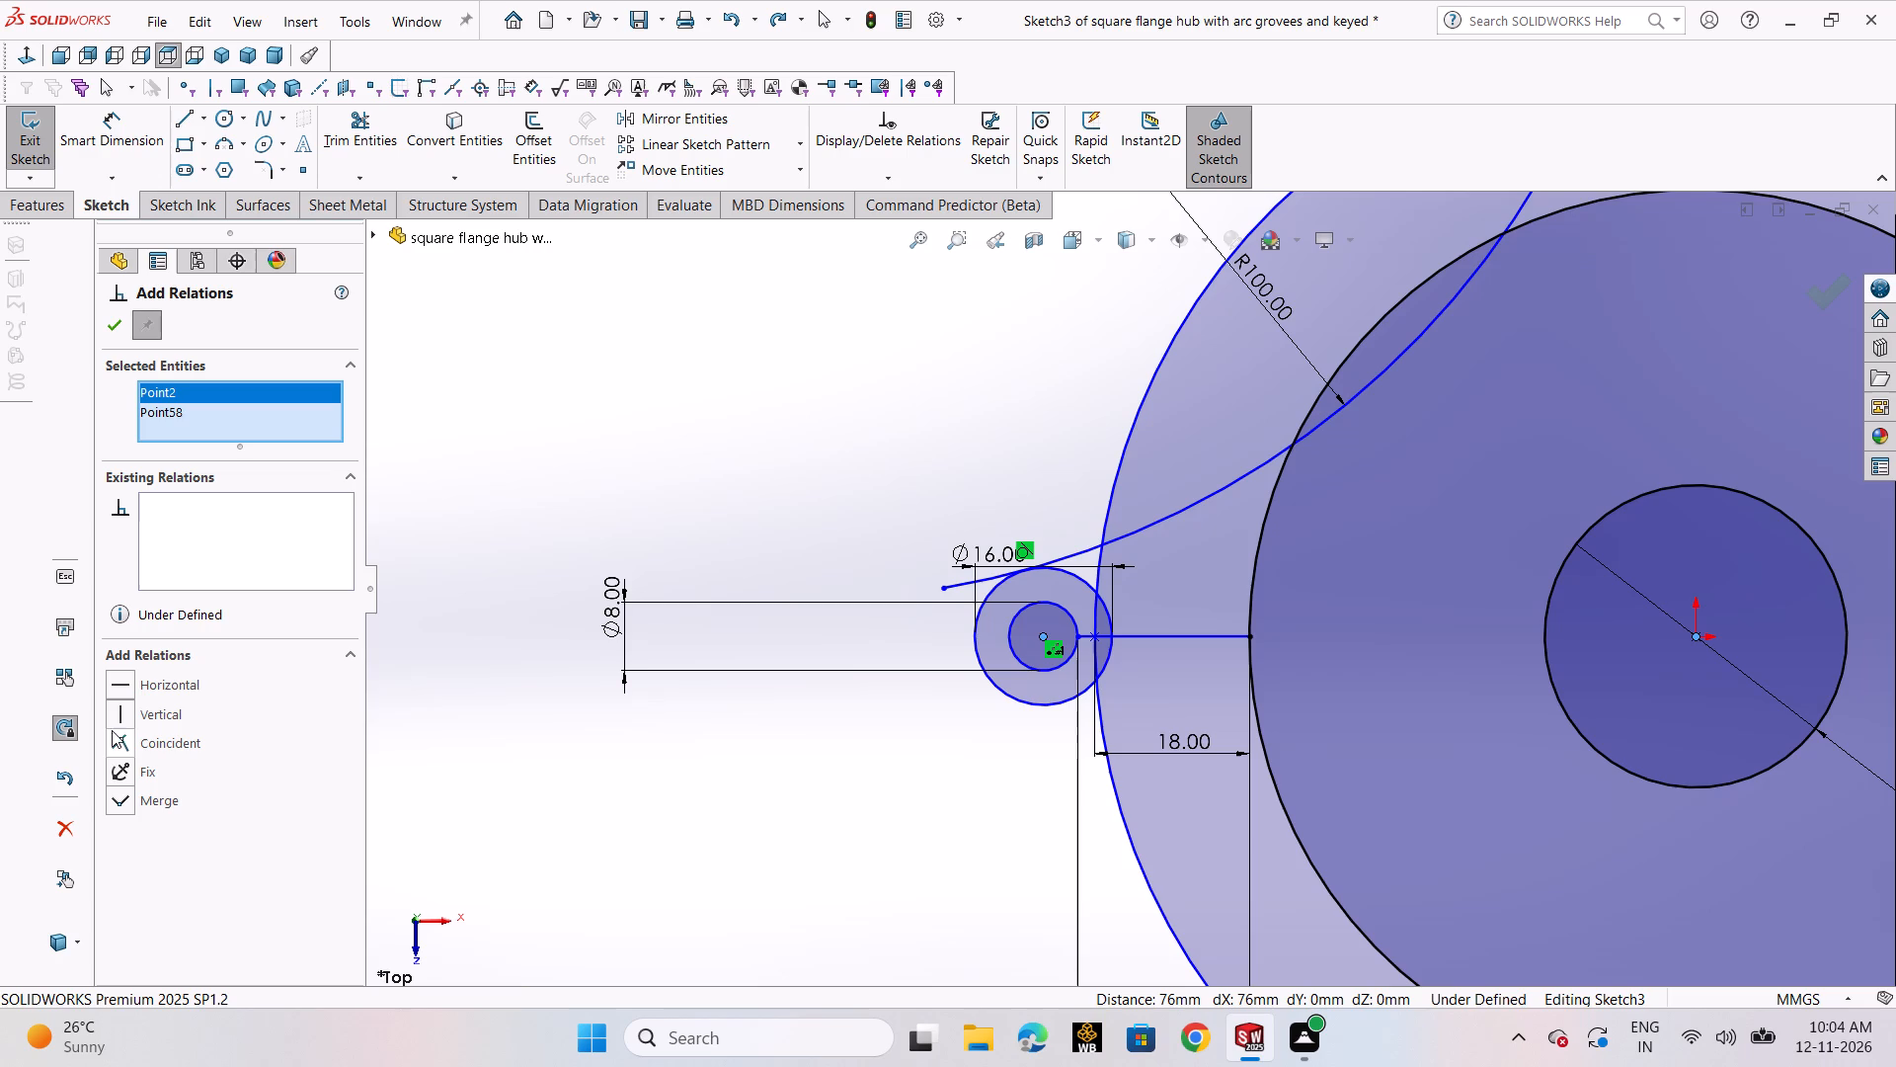
{"action": "left_click", "coordinate": [168, 680]}
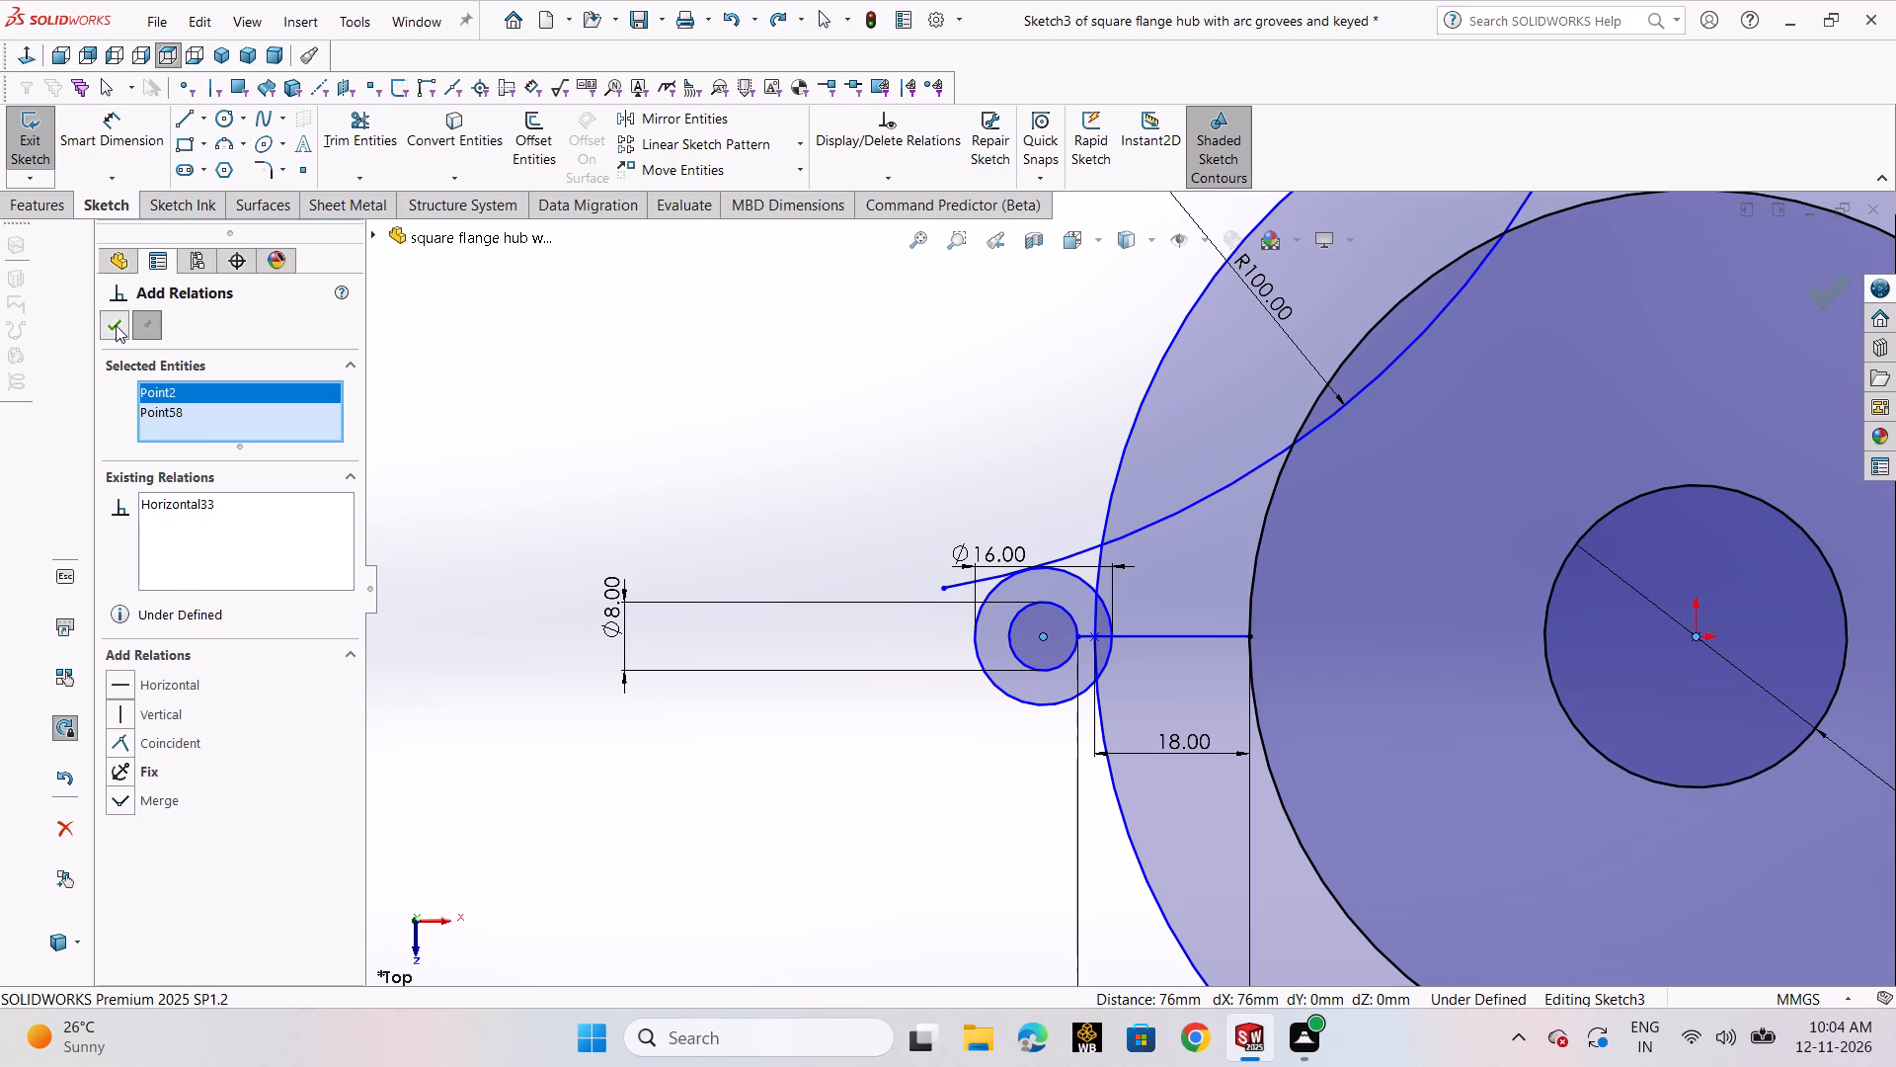
{"action": "left_click", "coordinate": [116, 325]}
Reposition the 100 mm radius arc's free endpoint just above the left 16 mm circle, at about X -84 mm, Y 9 mm.
{"action": "left_click_drag", "start_coordinate": [940, 586], "coordinate": [977, 582]}
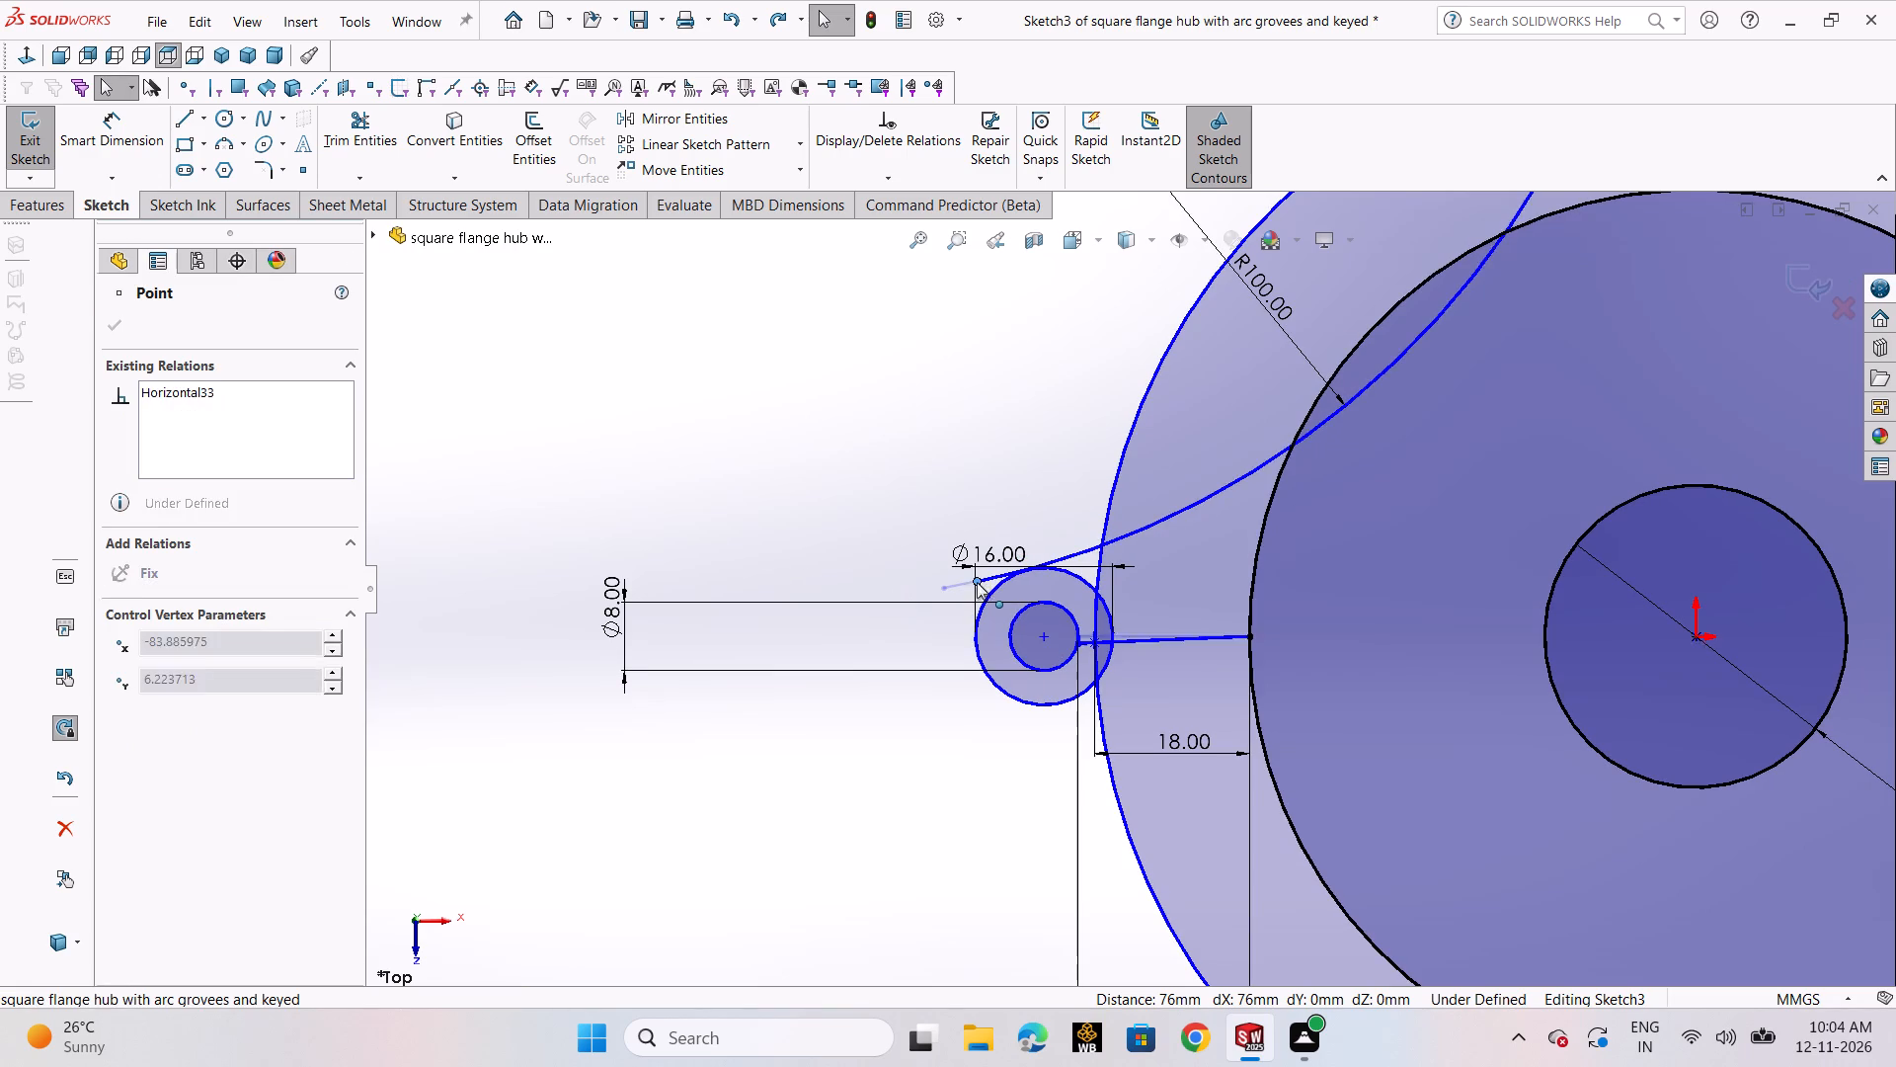
{"action": "left_click_drag", "start_coordinate": [977, 582], "coordinate": [1012, 575]}
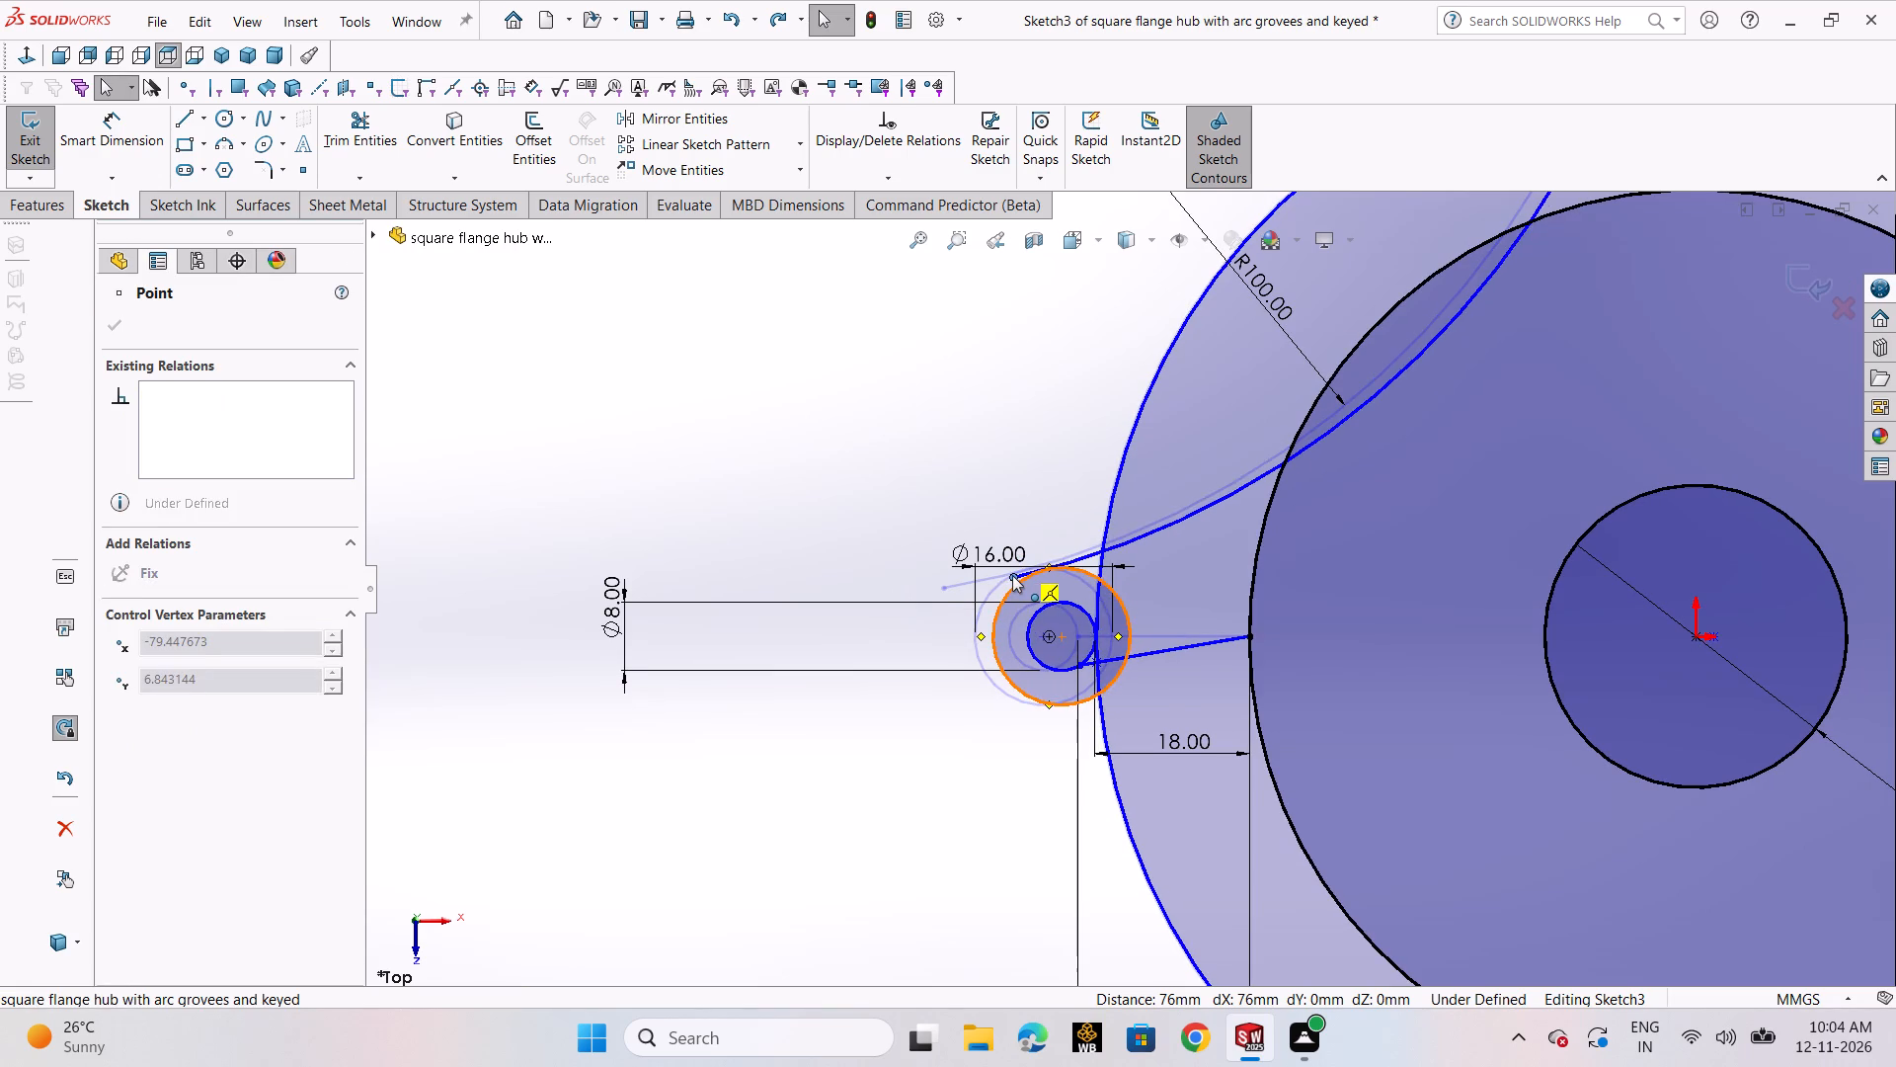
{"action": "left_click_drag", "start_coordinate": [1012, 575], "coordinate": [975, 557]}
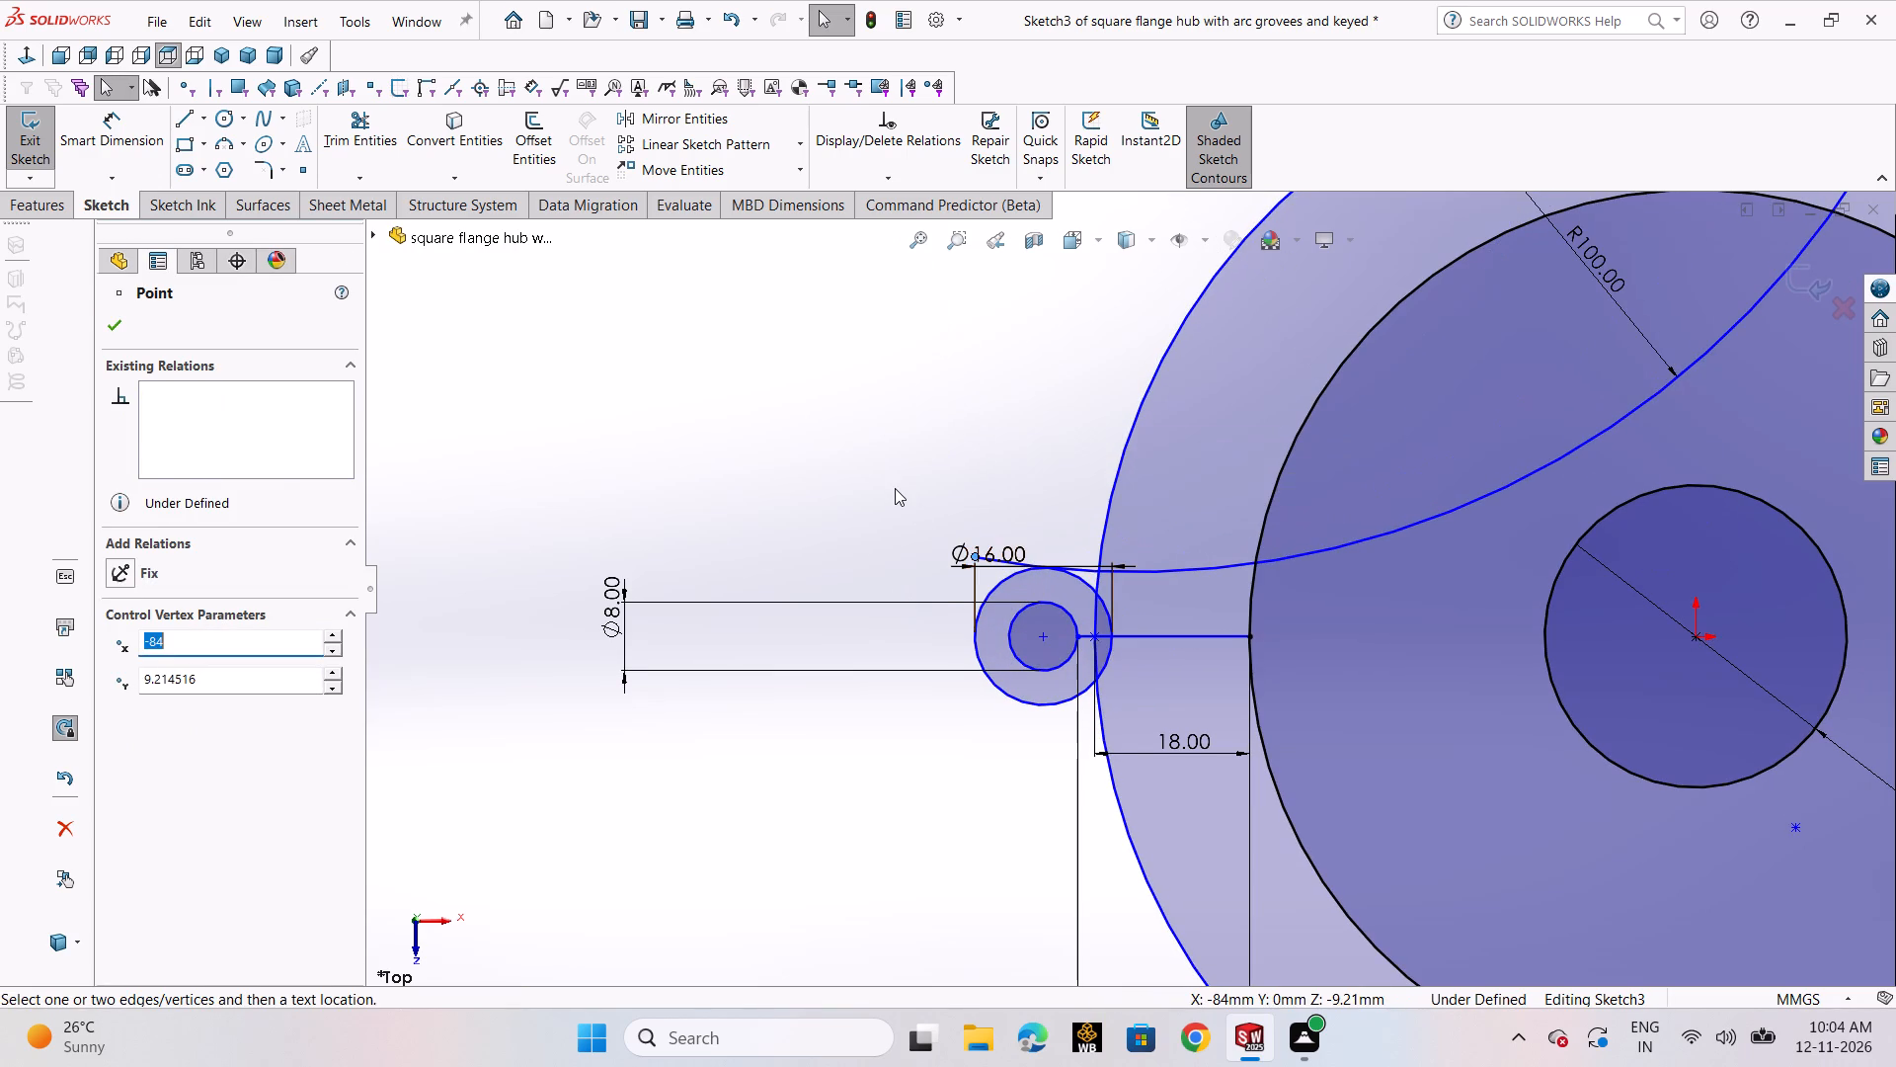
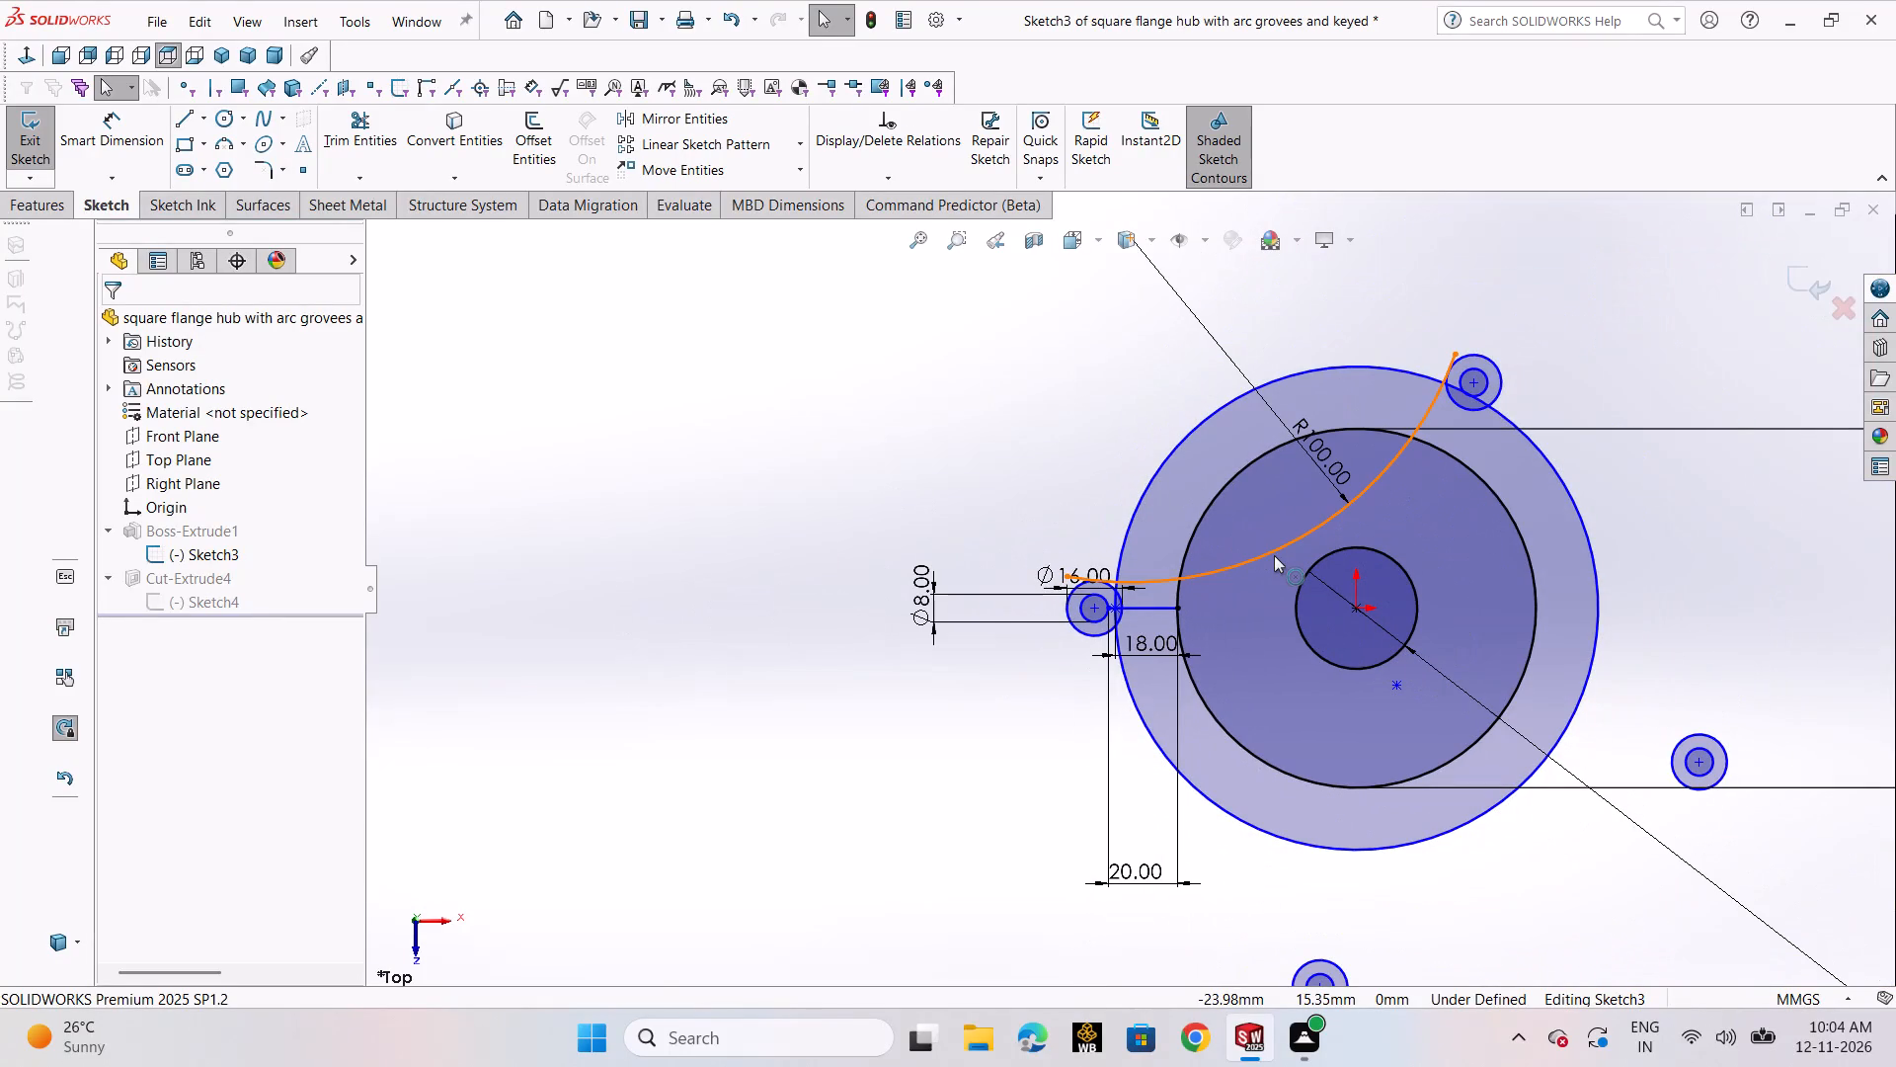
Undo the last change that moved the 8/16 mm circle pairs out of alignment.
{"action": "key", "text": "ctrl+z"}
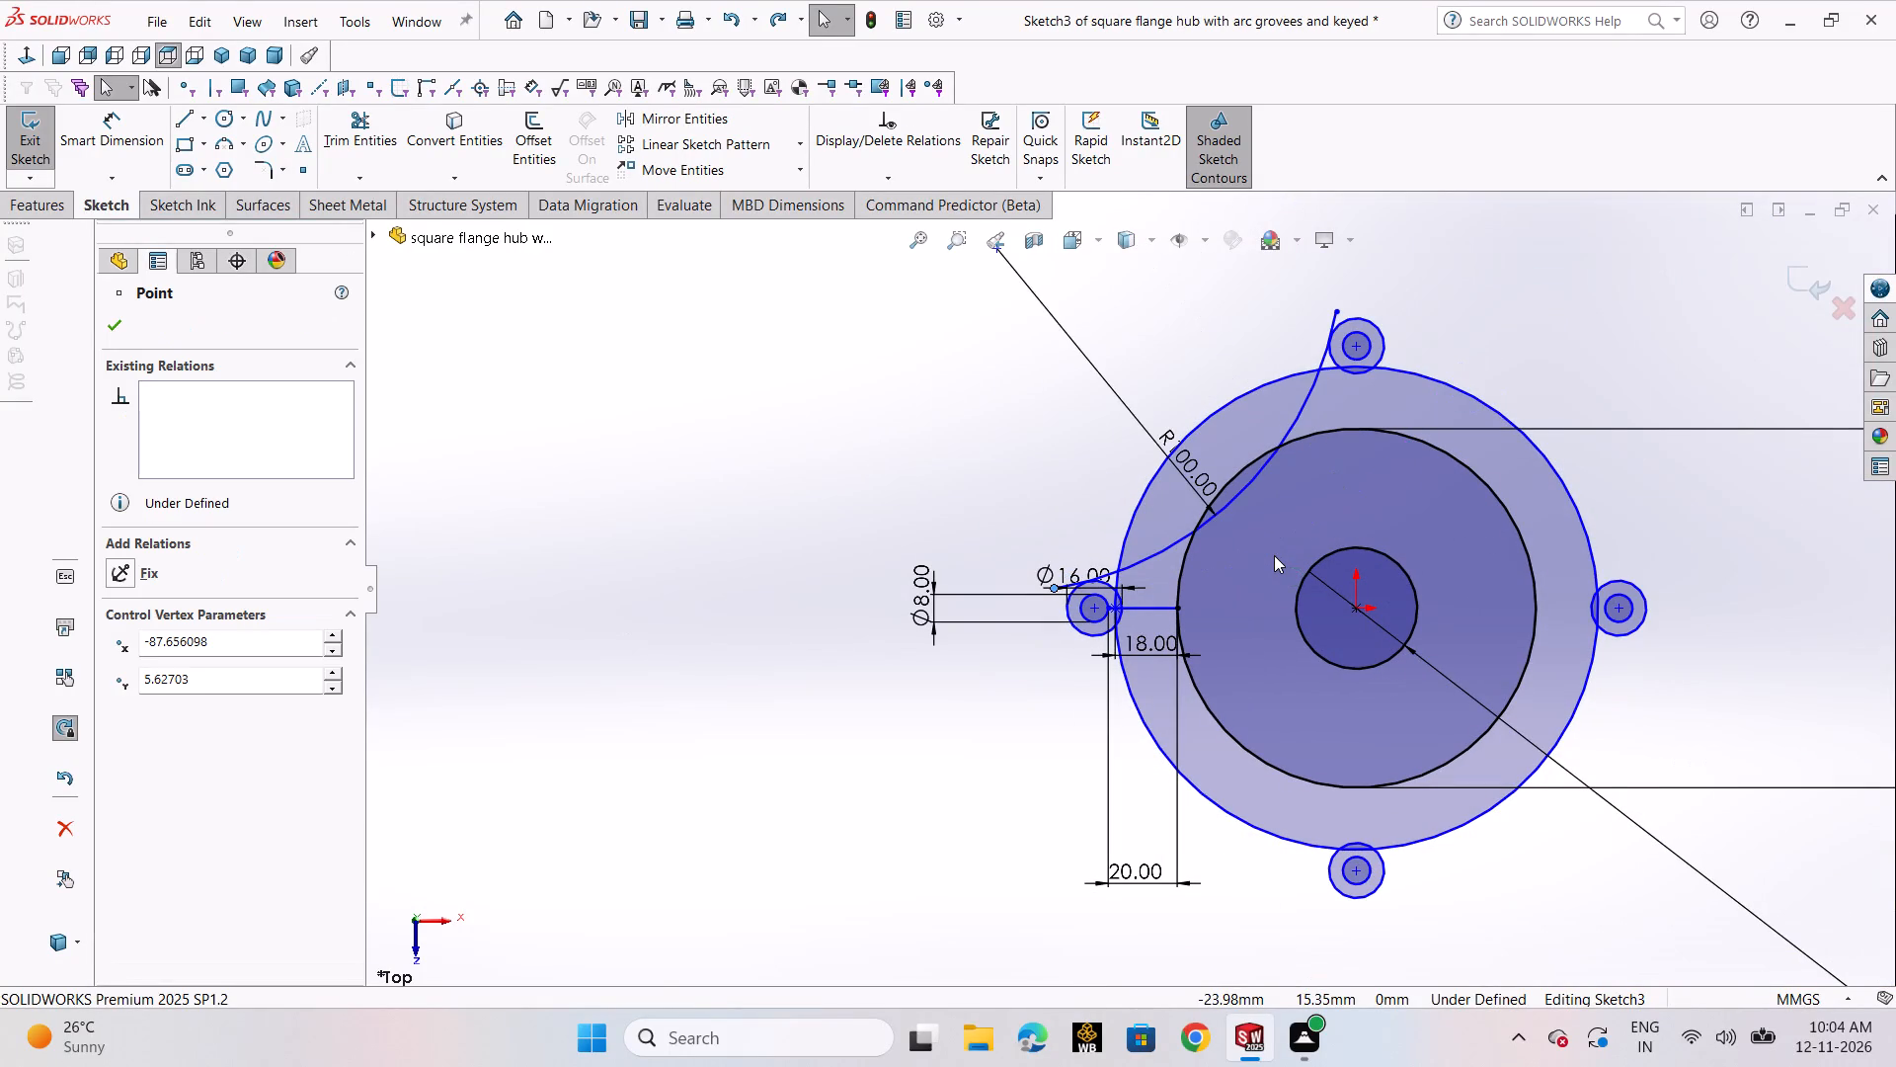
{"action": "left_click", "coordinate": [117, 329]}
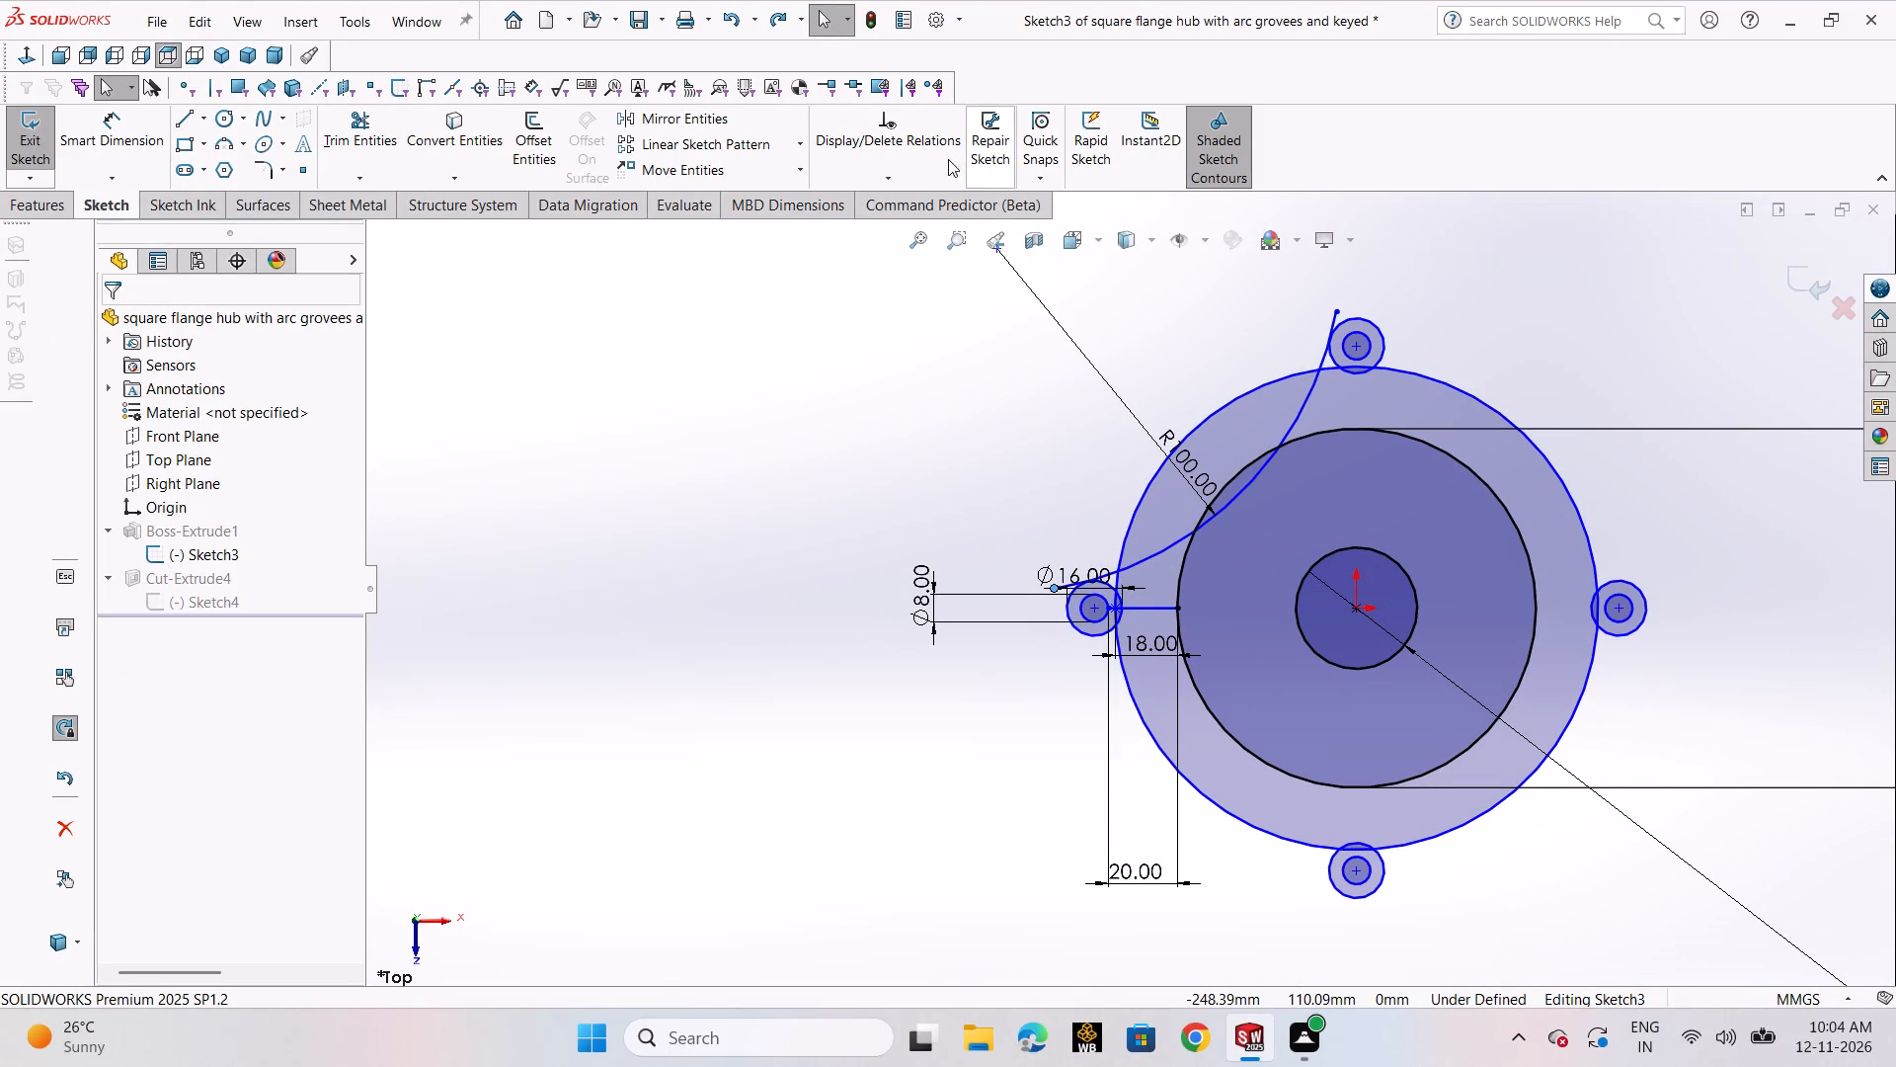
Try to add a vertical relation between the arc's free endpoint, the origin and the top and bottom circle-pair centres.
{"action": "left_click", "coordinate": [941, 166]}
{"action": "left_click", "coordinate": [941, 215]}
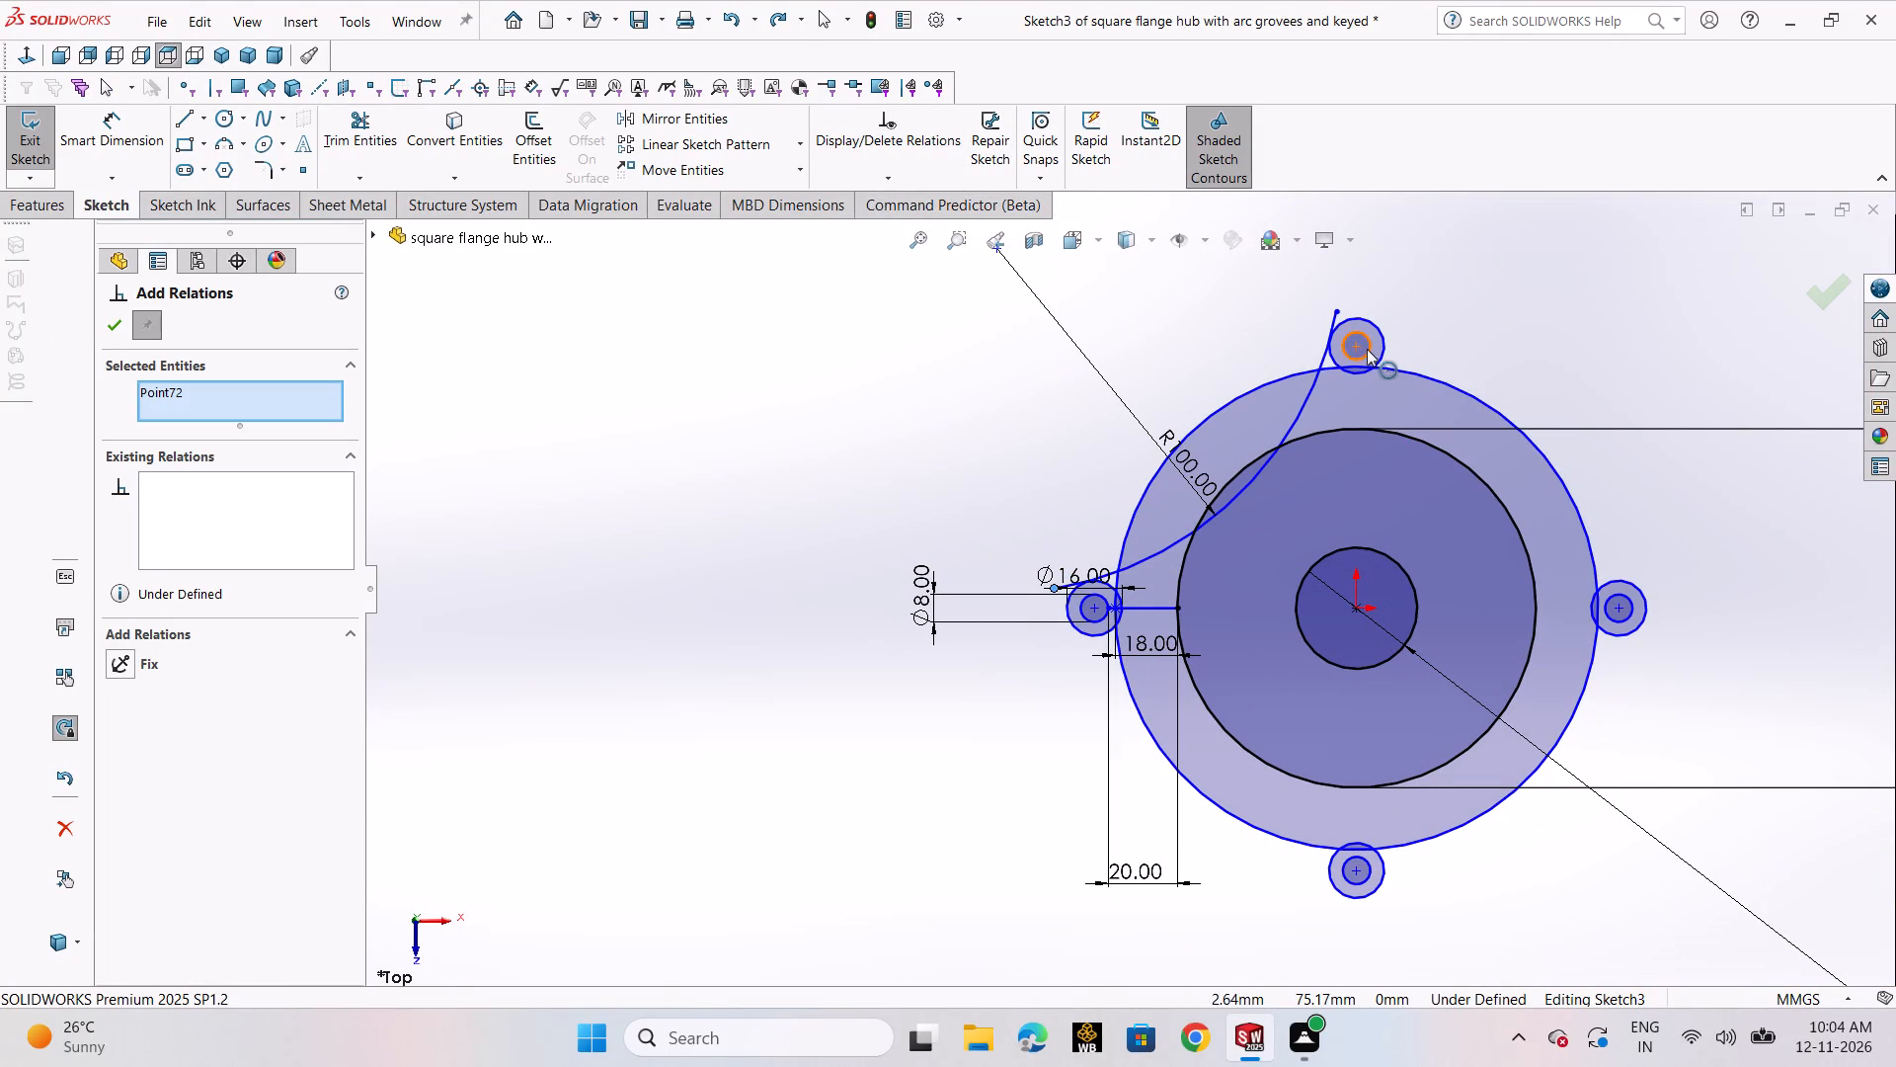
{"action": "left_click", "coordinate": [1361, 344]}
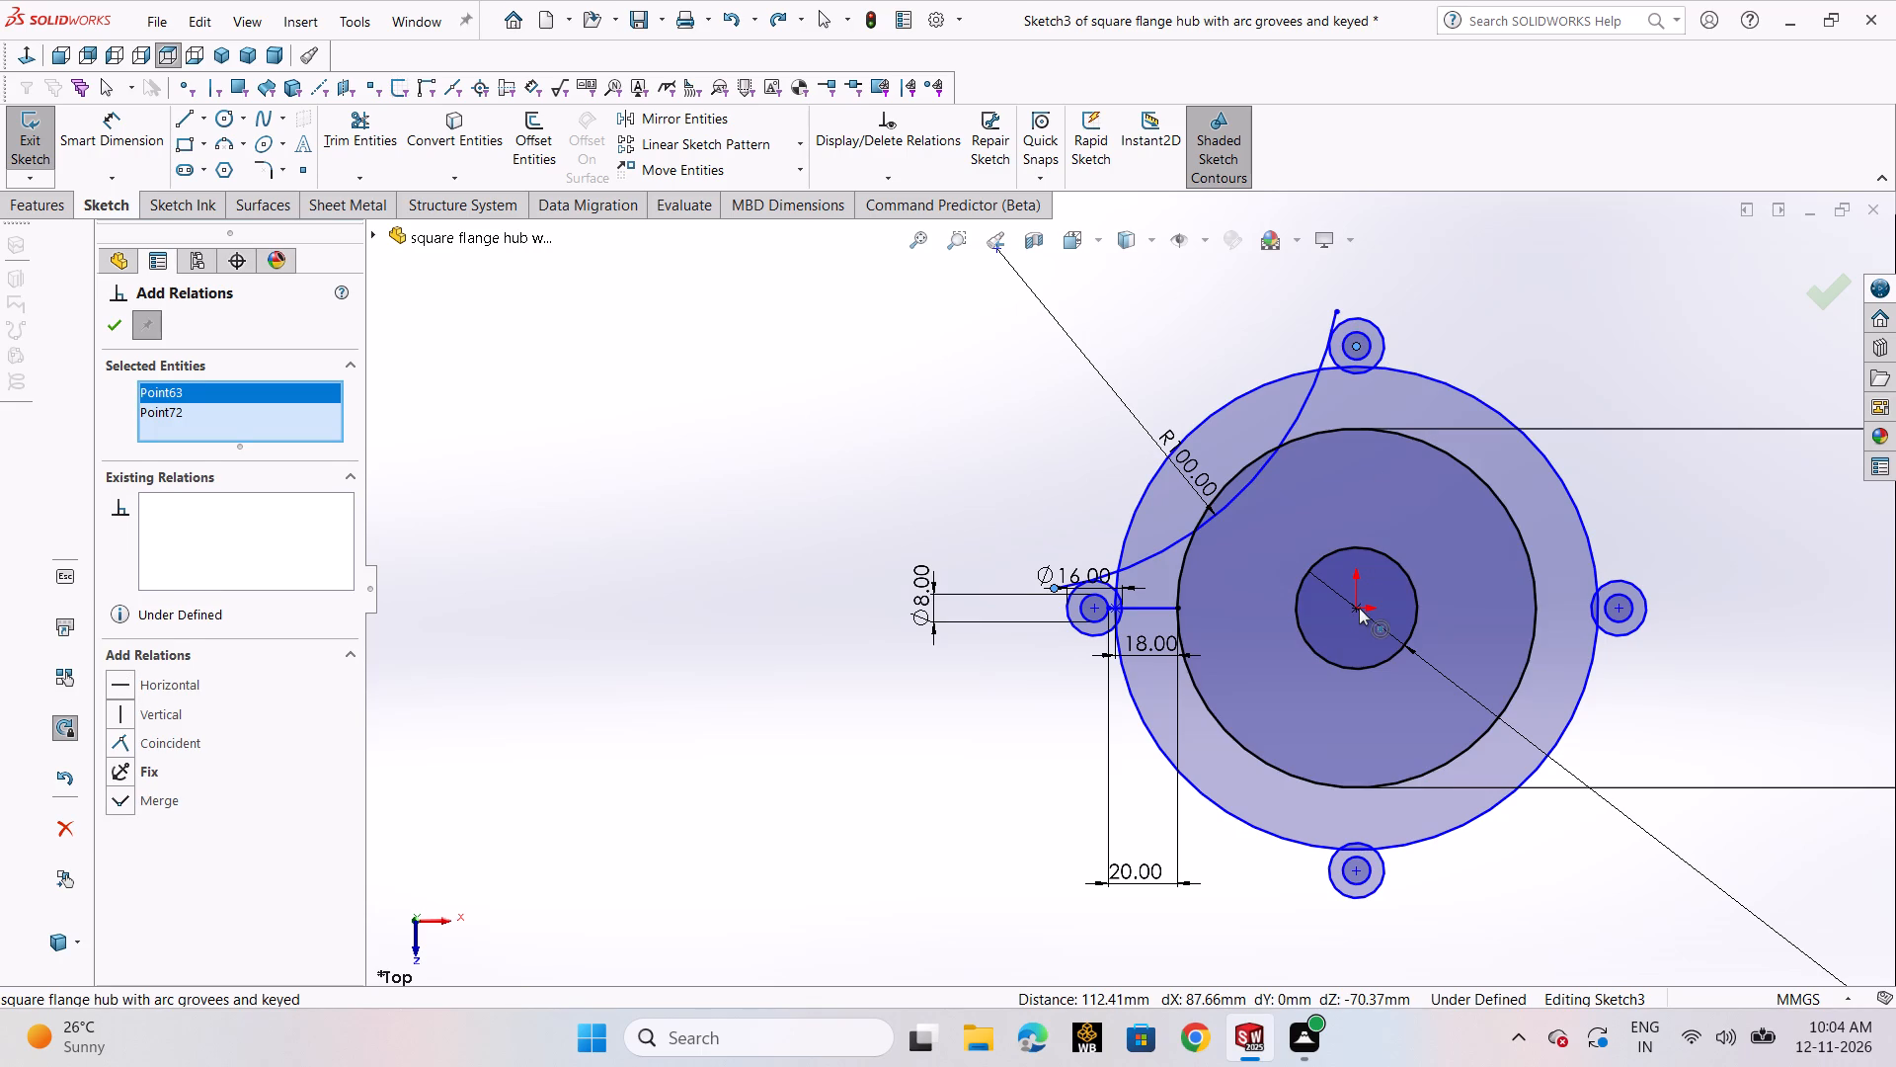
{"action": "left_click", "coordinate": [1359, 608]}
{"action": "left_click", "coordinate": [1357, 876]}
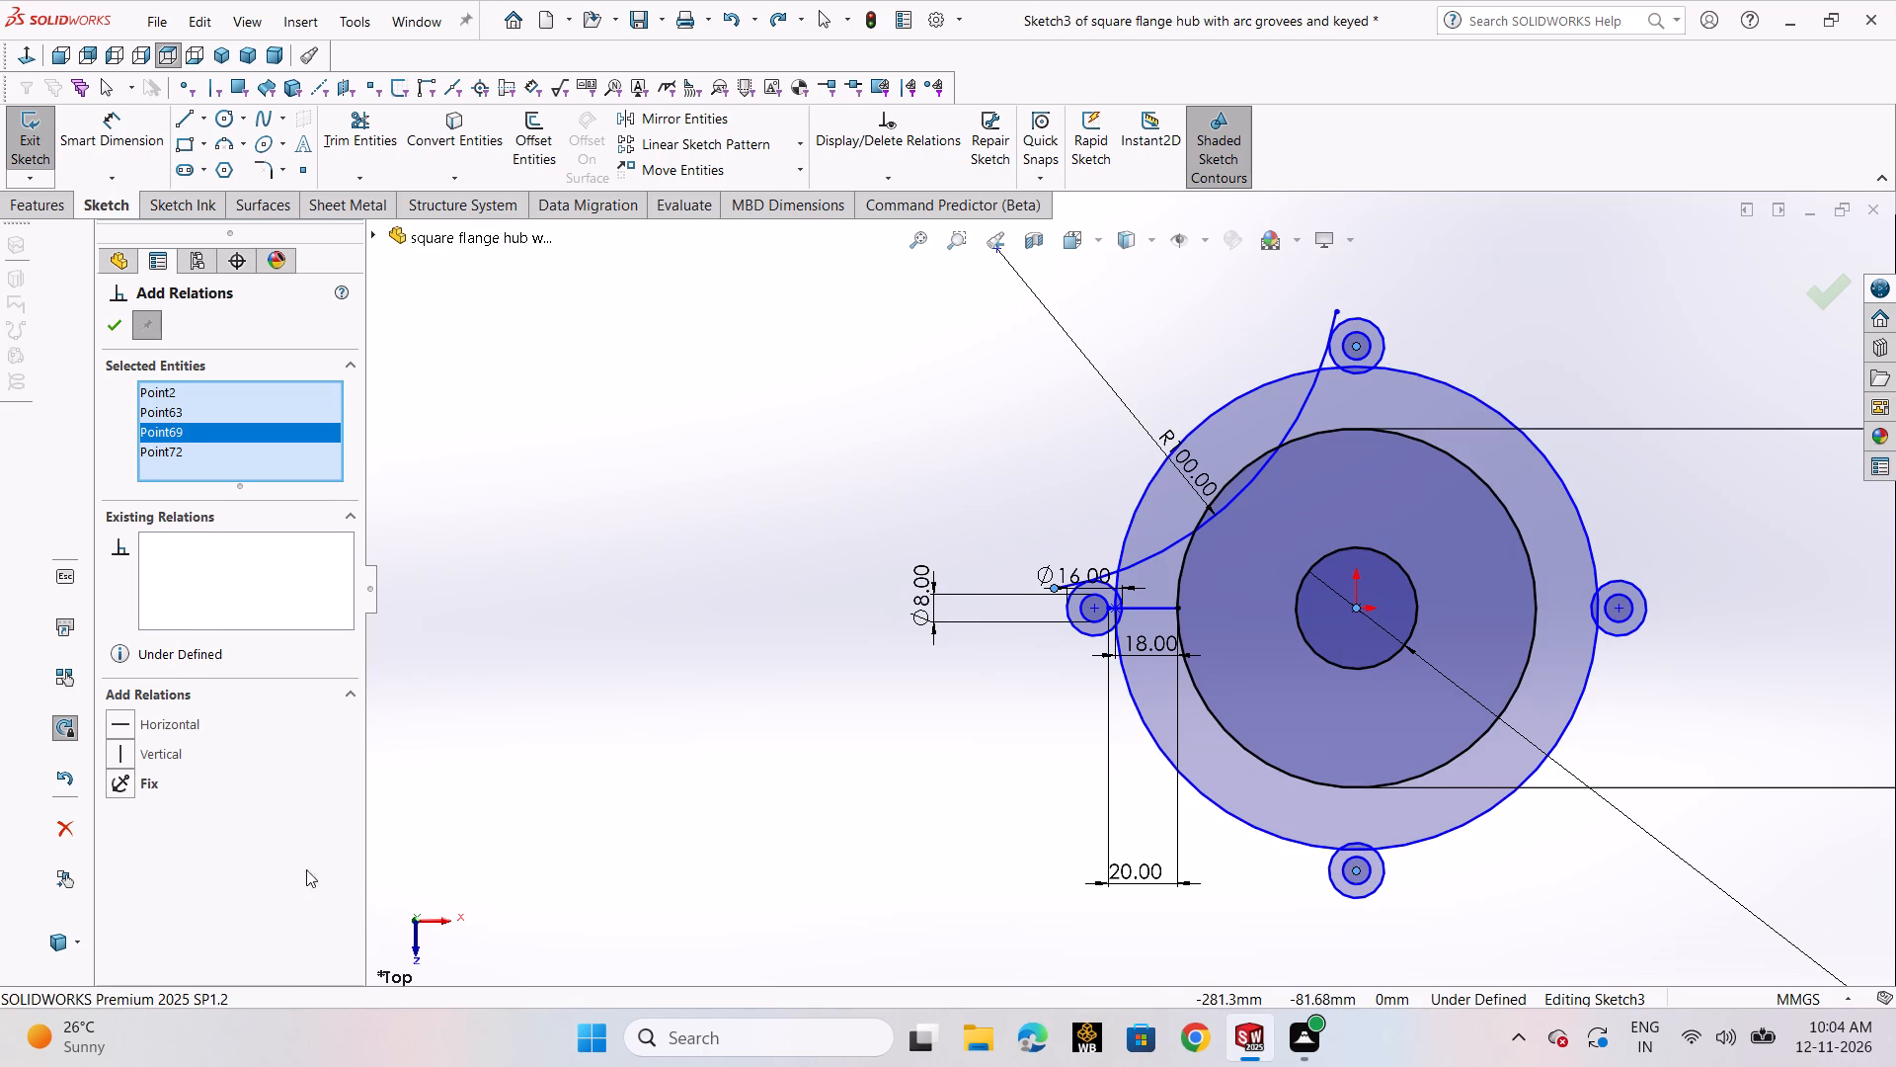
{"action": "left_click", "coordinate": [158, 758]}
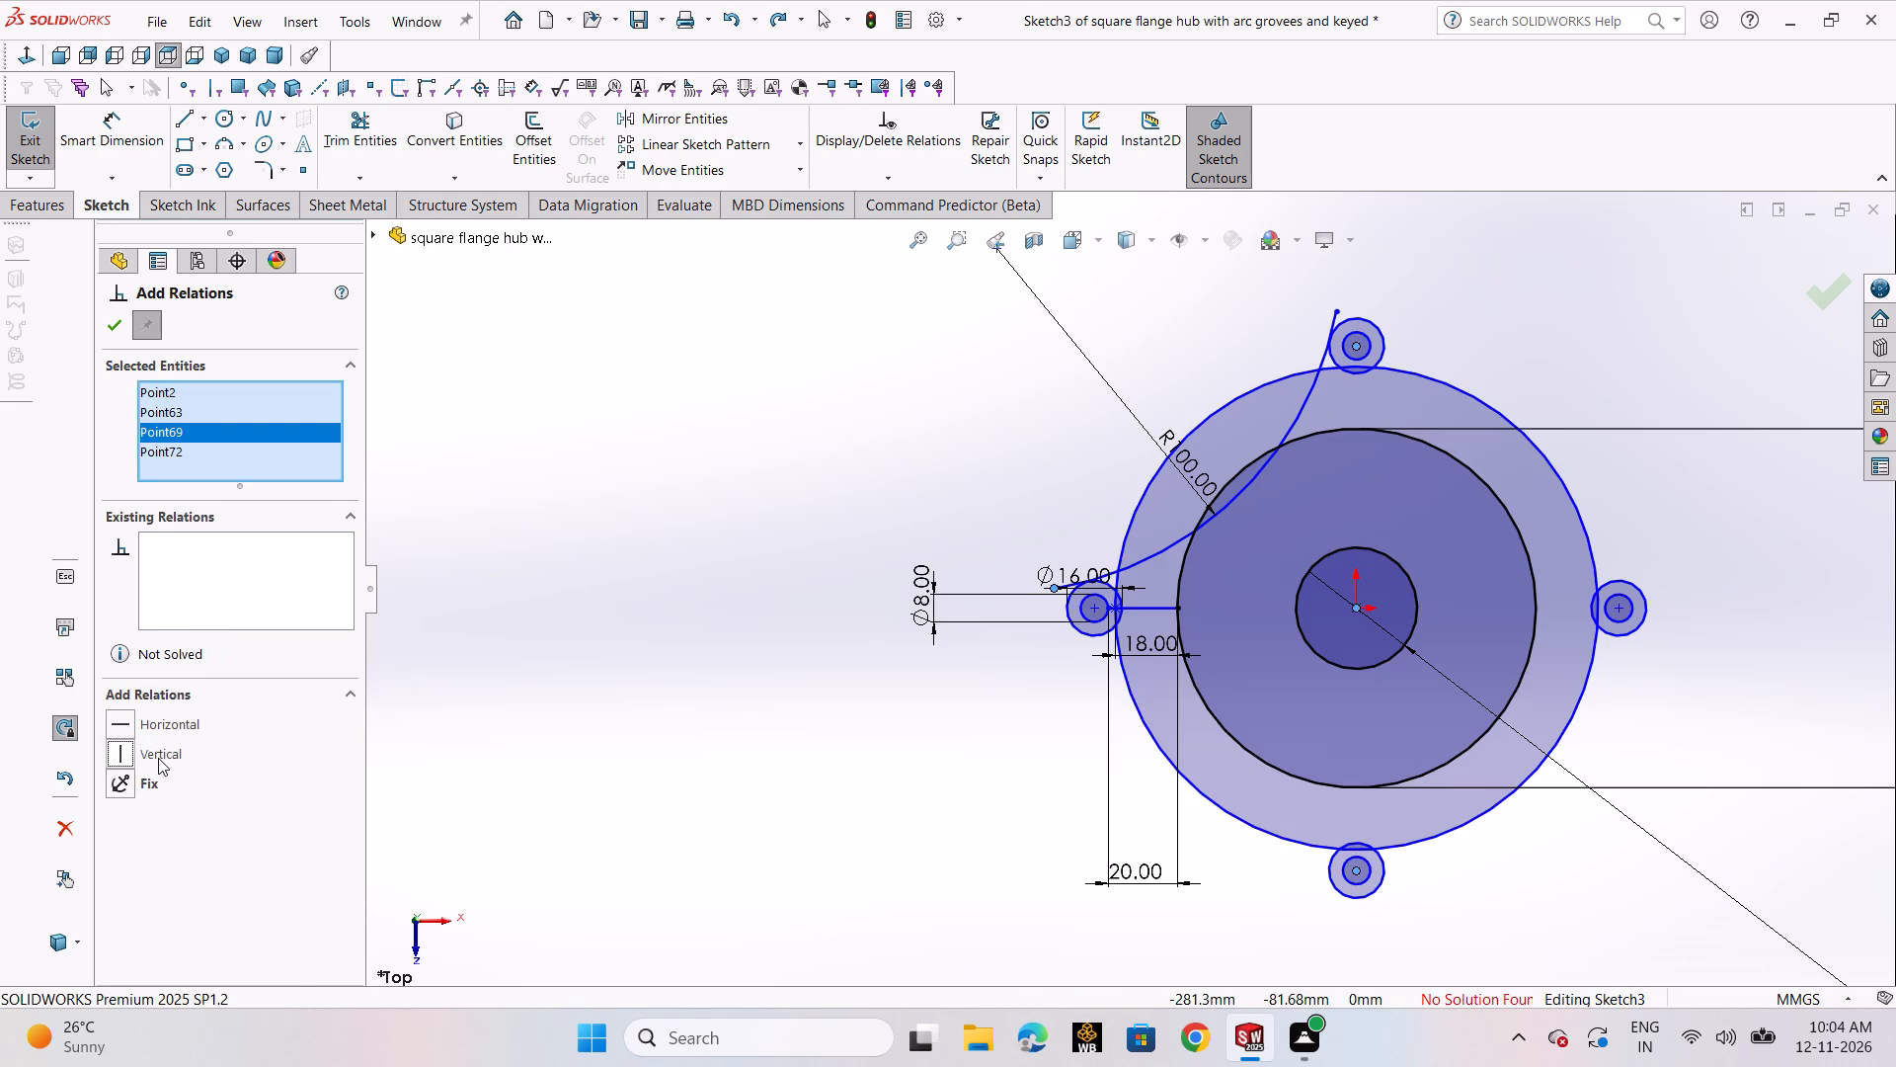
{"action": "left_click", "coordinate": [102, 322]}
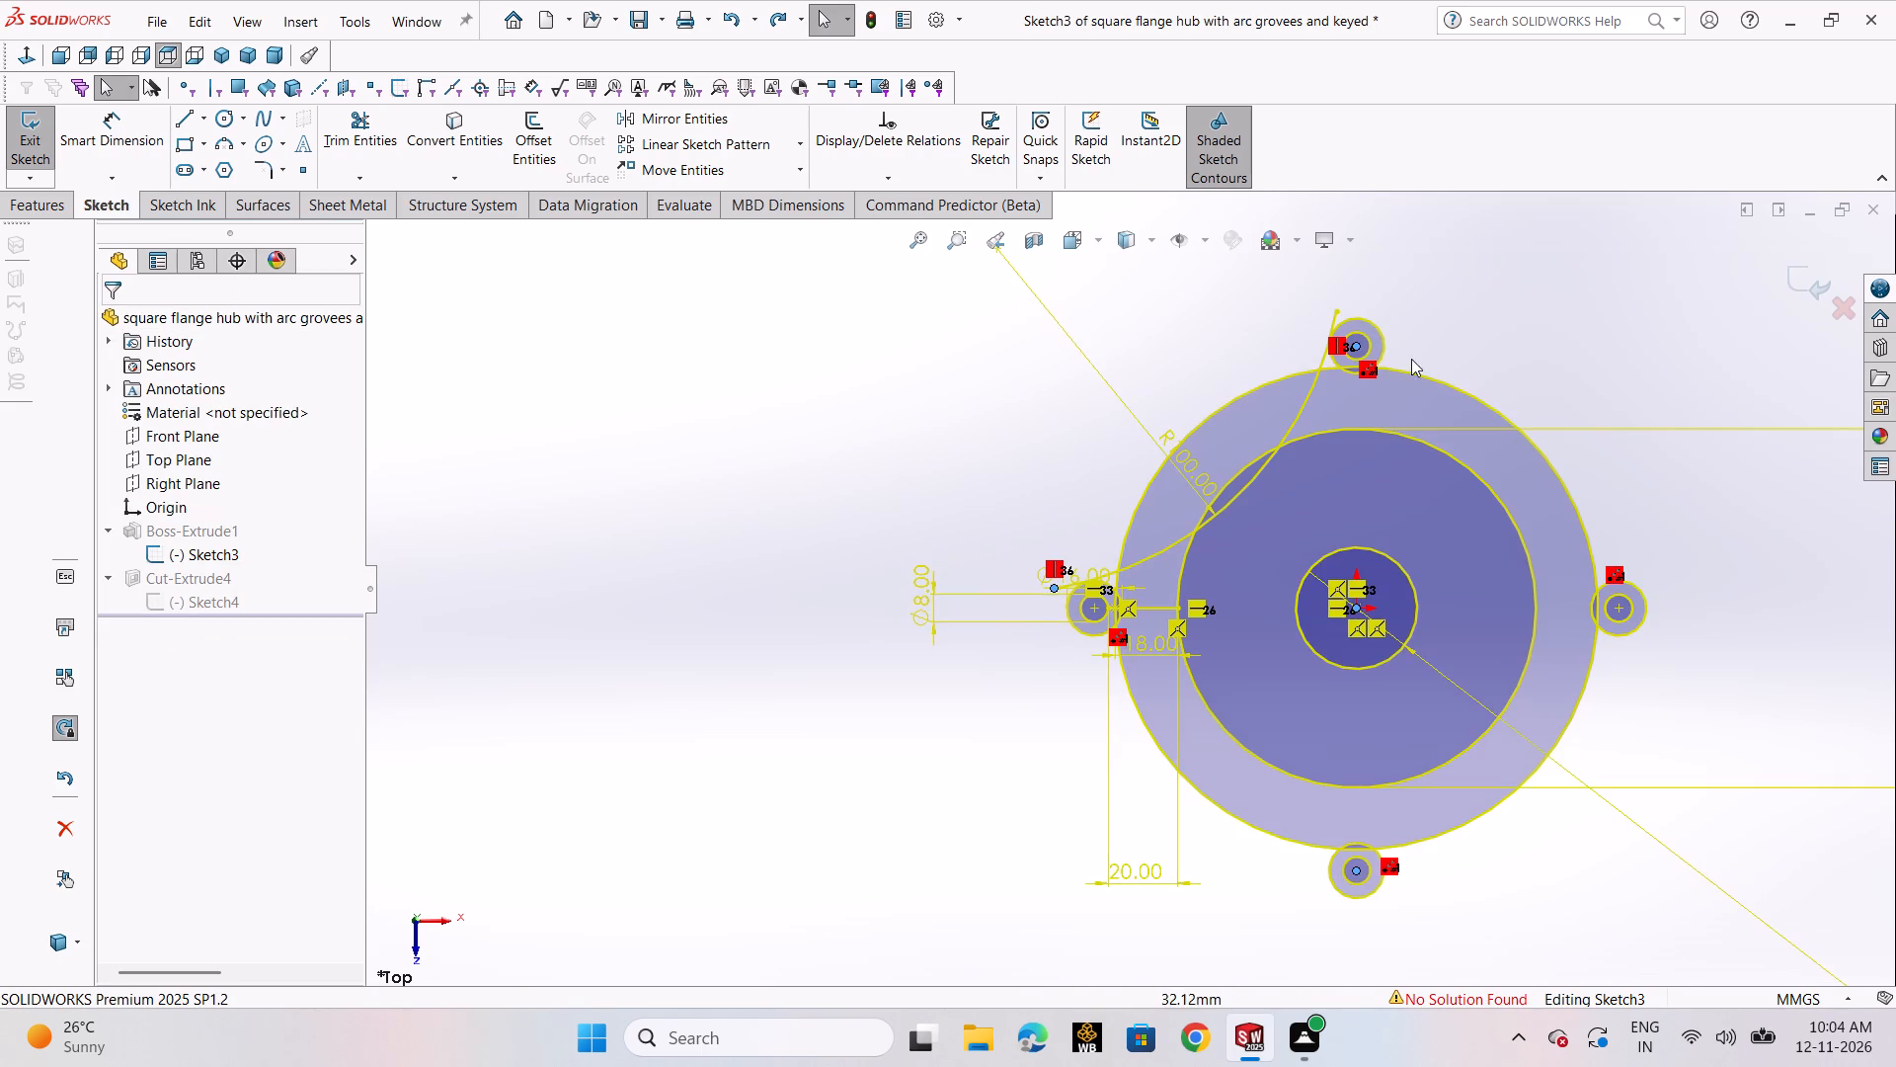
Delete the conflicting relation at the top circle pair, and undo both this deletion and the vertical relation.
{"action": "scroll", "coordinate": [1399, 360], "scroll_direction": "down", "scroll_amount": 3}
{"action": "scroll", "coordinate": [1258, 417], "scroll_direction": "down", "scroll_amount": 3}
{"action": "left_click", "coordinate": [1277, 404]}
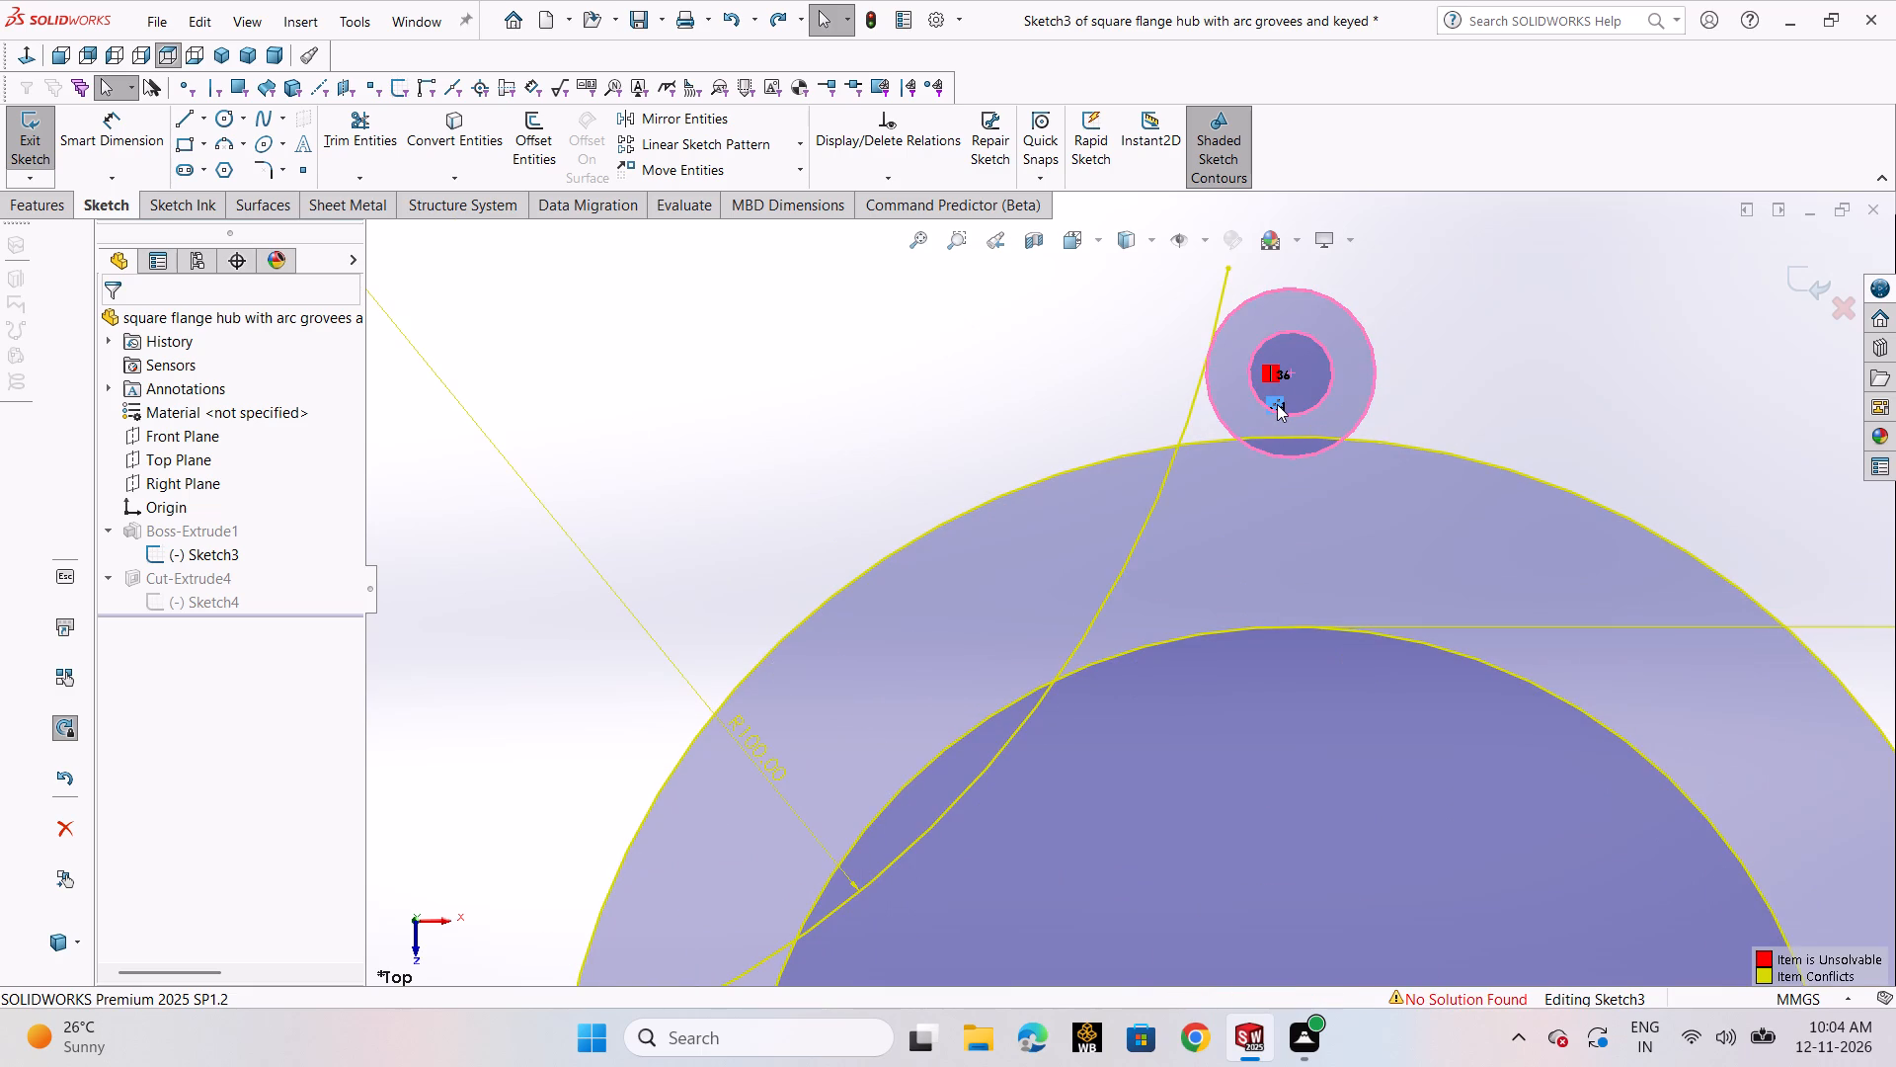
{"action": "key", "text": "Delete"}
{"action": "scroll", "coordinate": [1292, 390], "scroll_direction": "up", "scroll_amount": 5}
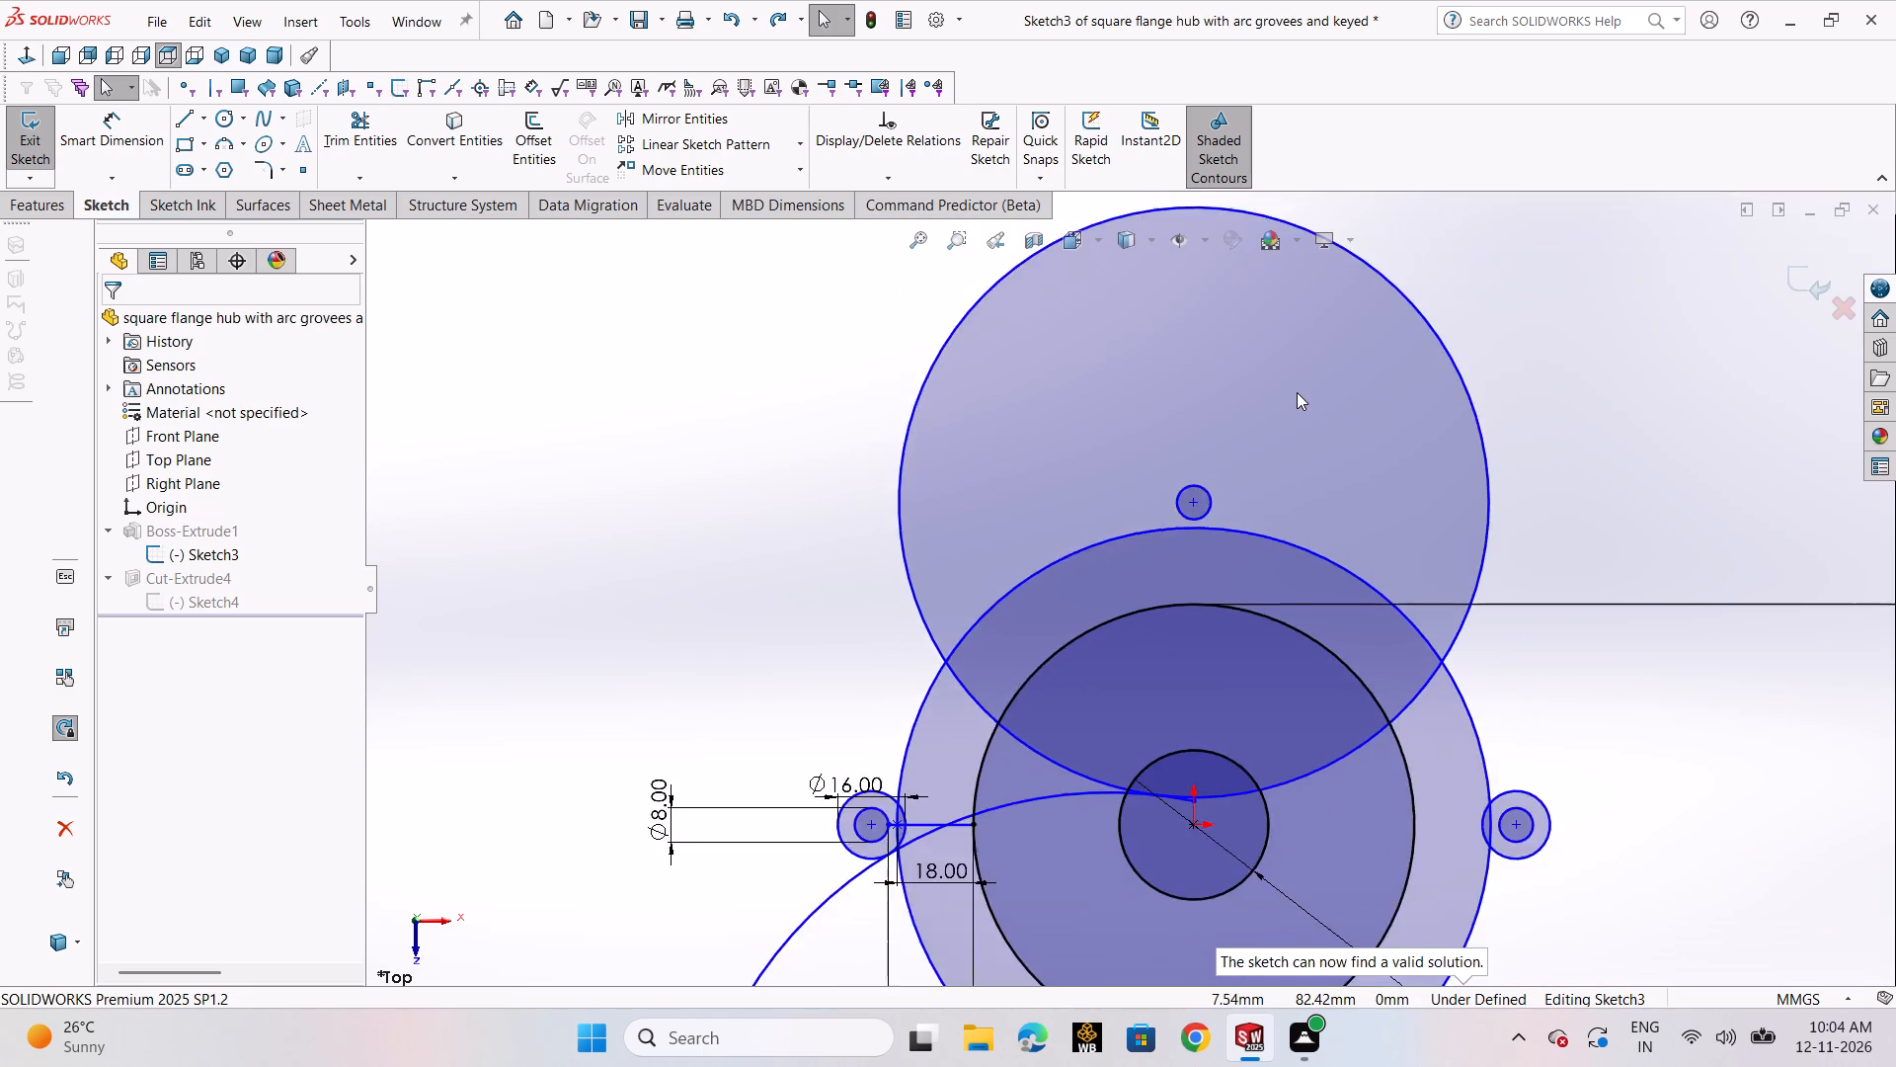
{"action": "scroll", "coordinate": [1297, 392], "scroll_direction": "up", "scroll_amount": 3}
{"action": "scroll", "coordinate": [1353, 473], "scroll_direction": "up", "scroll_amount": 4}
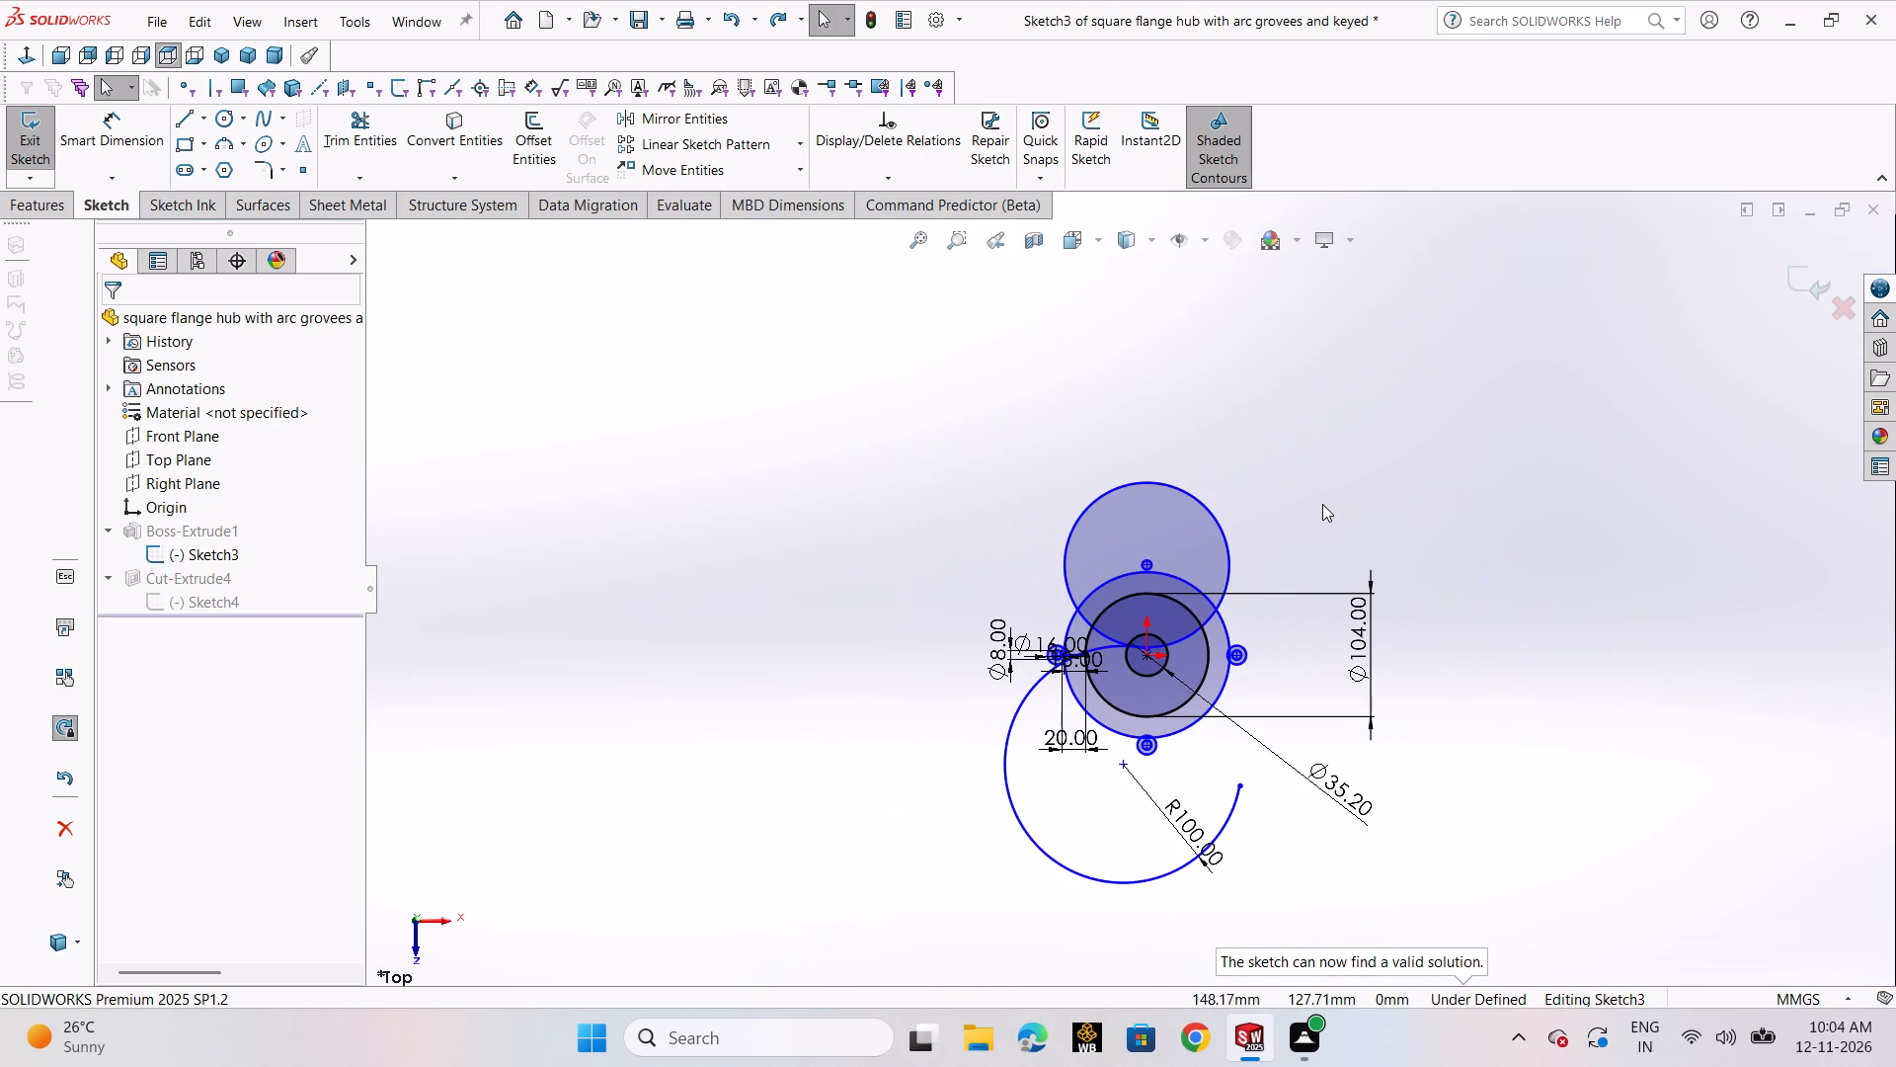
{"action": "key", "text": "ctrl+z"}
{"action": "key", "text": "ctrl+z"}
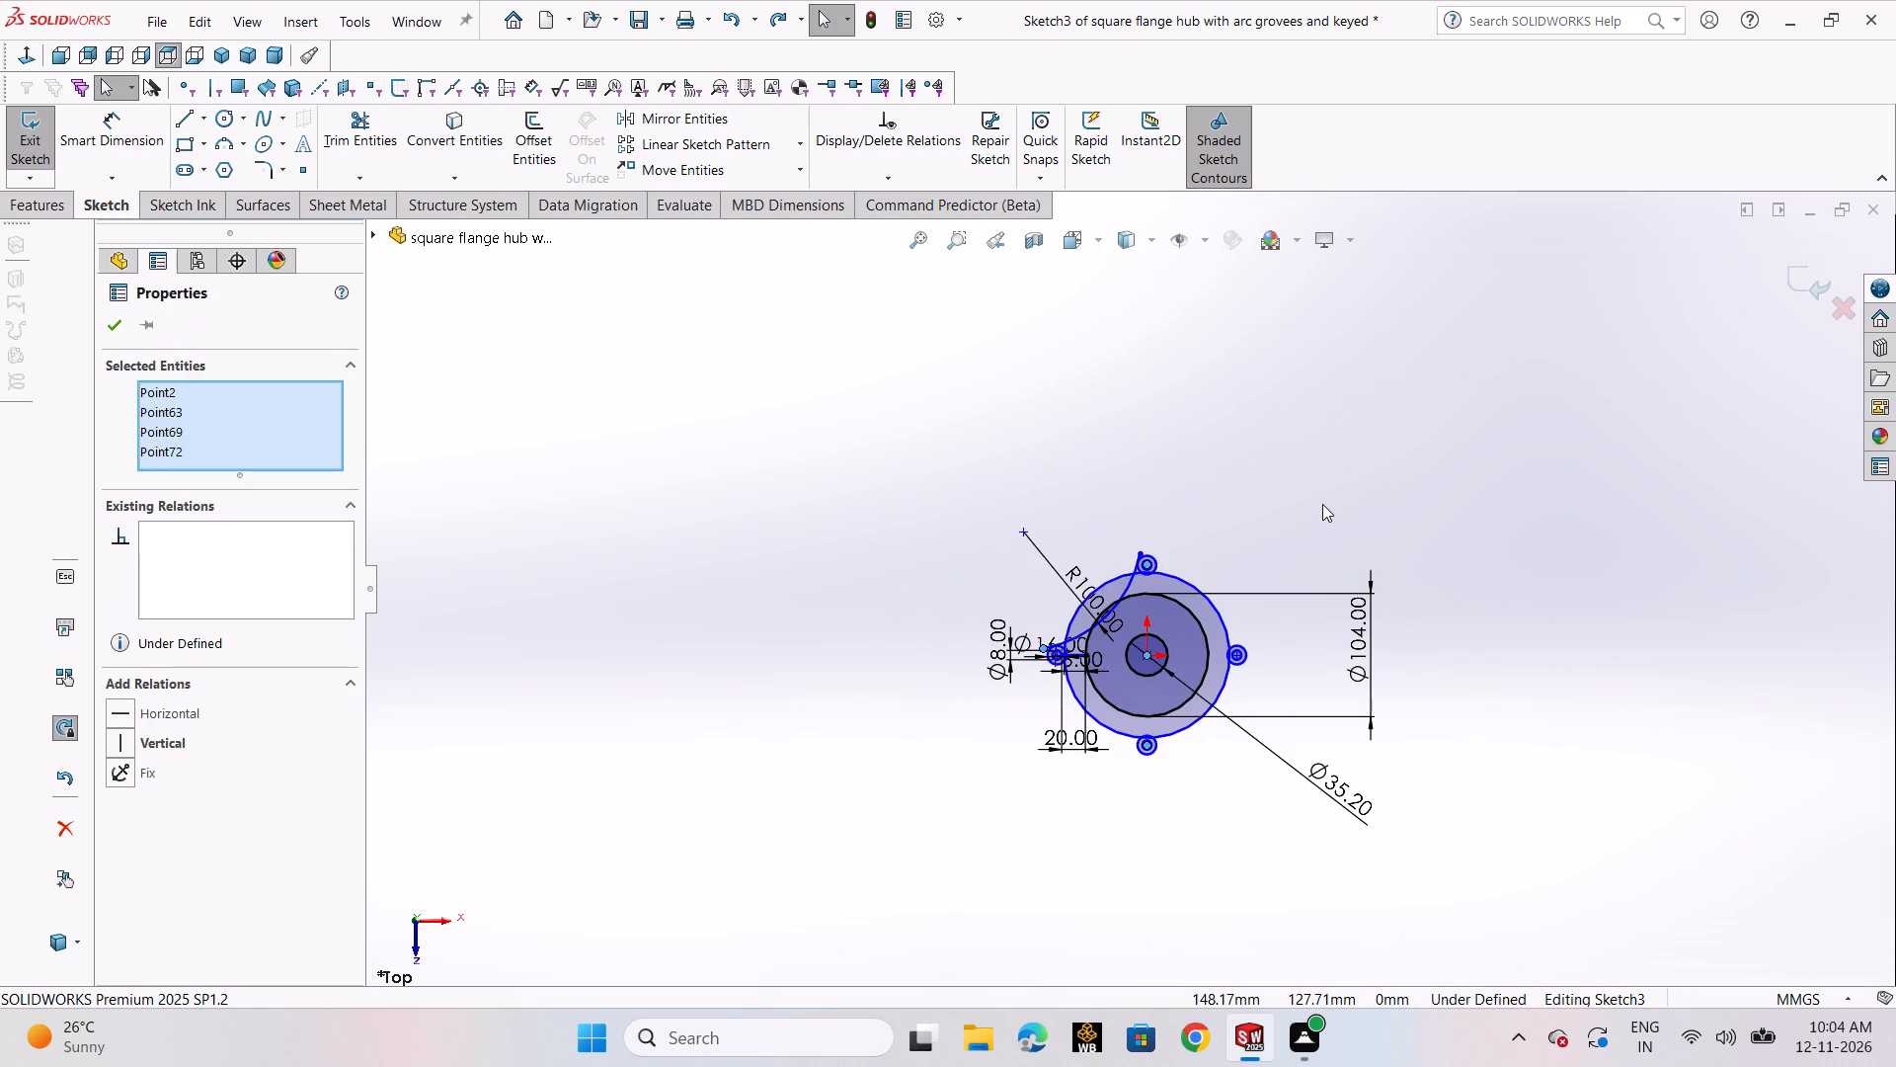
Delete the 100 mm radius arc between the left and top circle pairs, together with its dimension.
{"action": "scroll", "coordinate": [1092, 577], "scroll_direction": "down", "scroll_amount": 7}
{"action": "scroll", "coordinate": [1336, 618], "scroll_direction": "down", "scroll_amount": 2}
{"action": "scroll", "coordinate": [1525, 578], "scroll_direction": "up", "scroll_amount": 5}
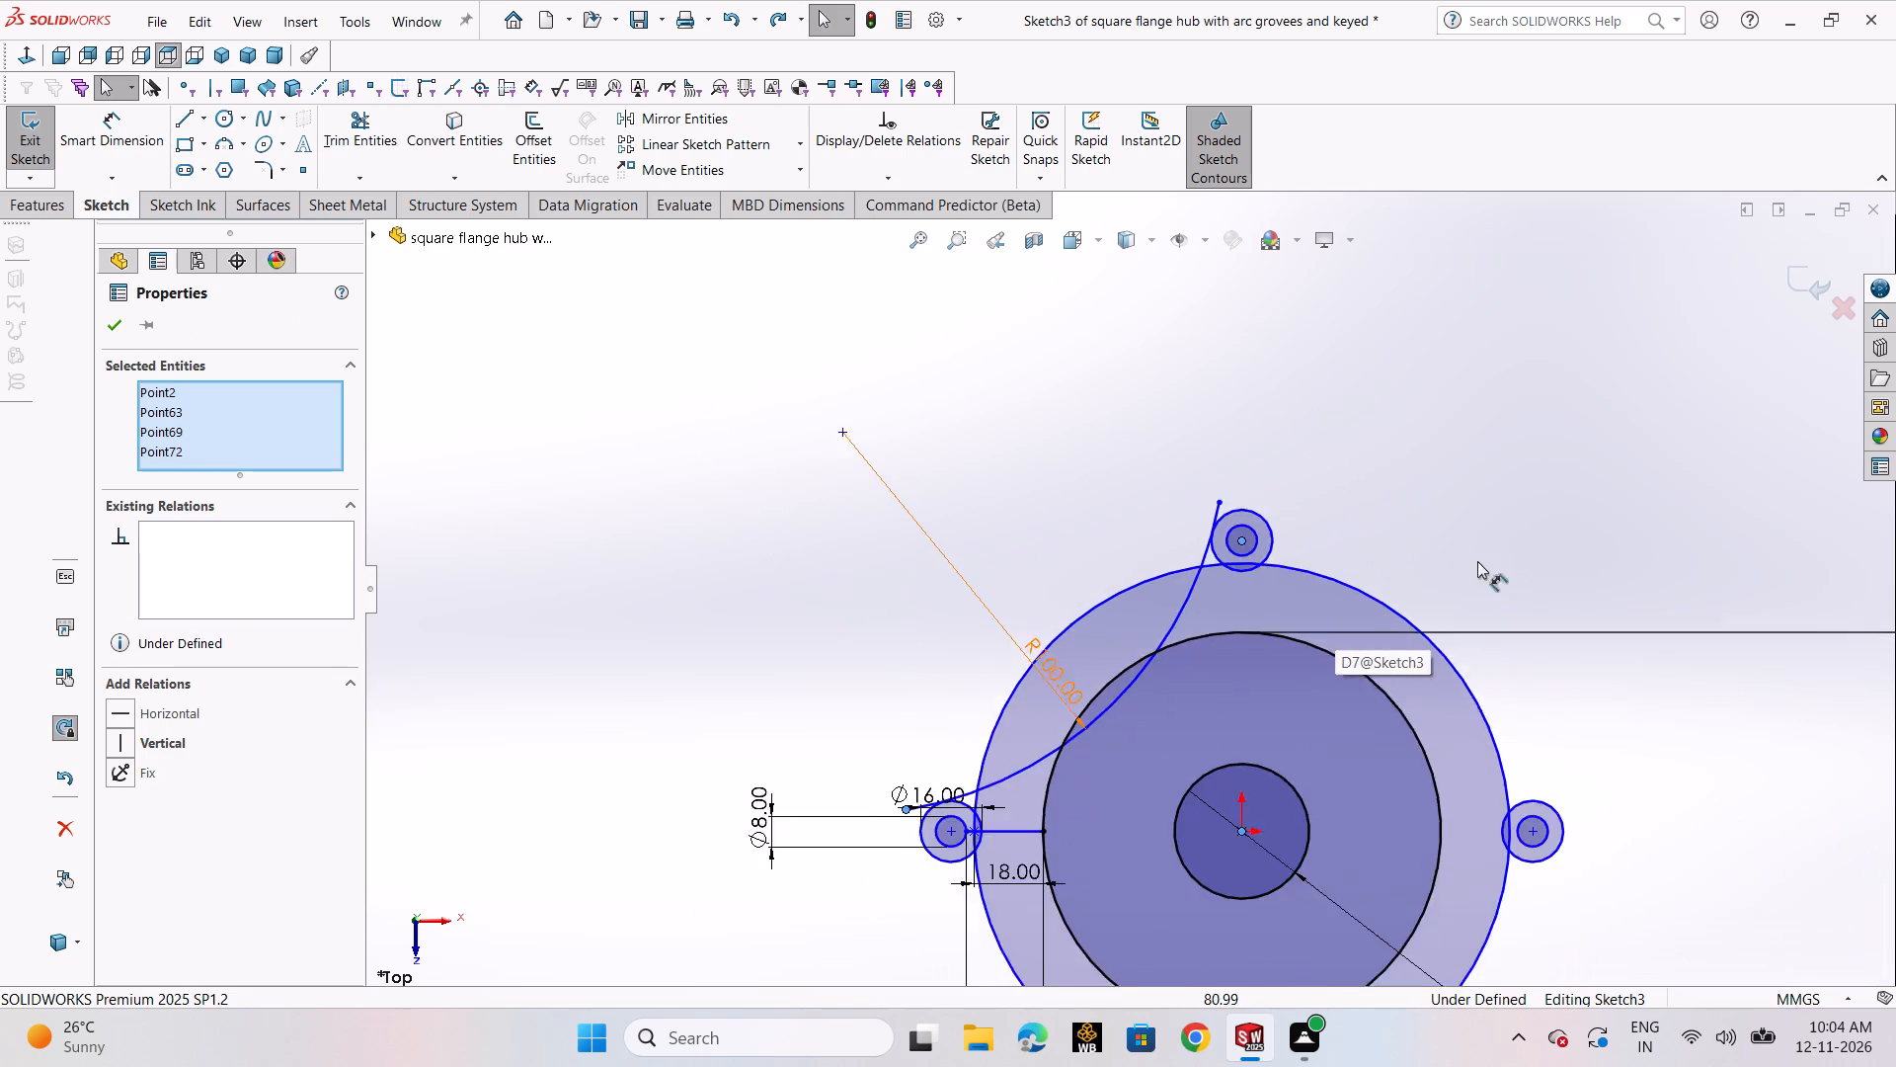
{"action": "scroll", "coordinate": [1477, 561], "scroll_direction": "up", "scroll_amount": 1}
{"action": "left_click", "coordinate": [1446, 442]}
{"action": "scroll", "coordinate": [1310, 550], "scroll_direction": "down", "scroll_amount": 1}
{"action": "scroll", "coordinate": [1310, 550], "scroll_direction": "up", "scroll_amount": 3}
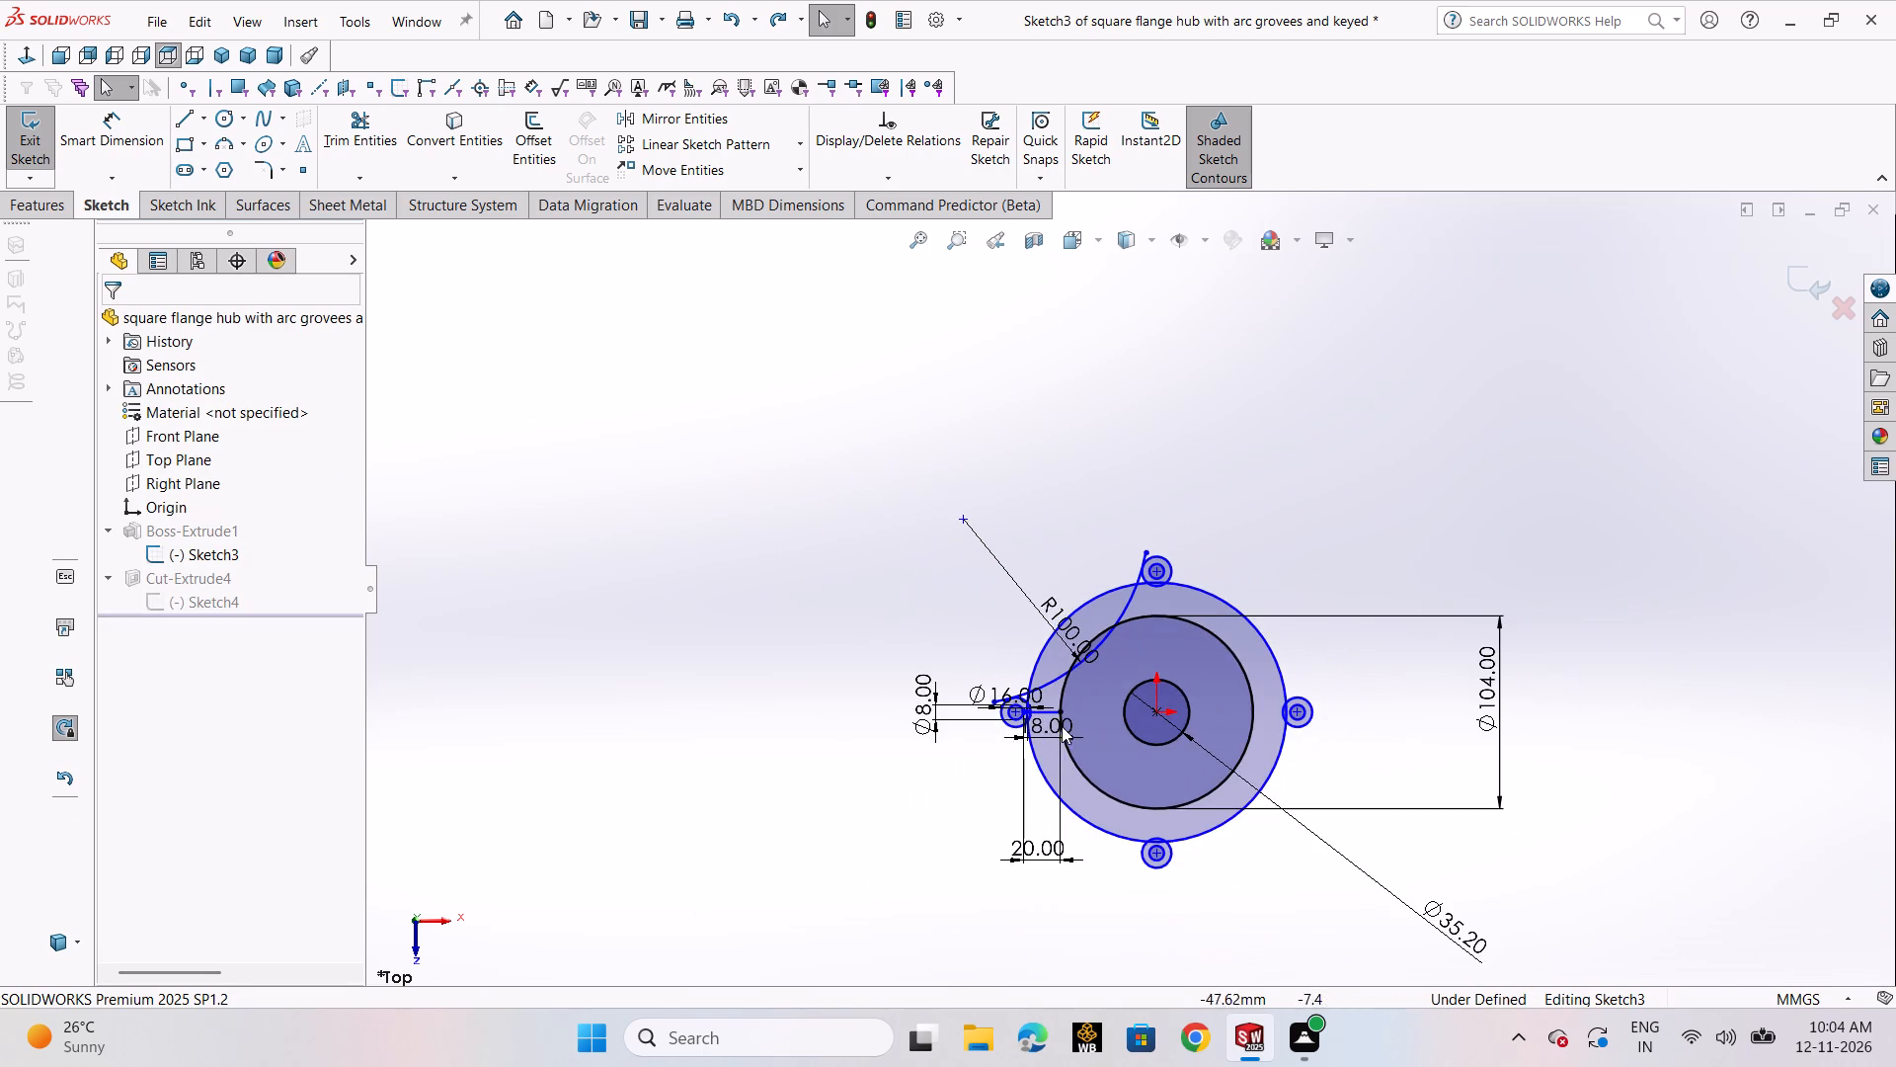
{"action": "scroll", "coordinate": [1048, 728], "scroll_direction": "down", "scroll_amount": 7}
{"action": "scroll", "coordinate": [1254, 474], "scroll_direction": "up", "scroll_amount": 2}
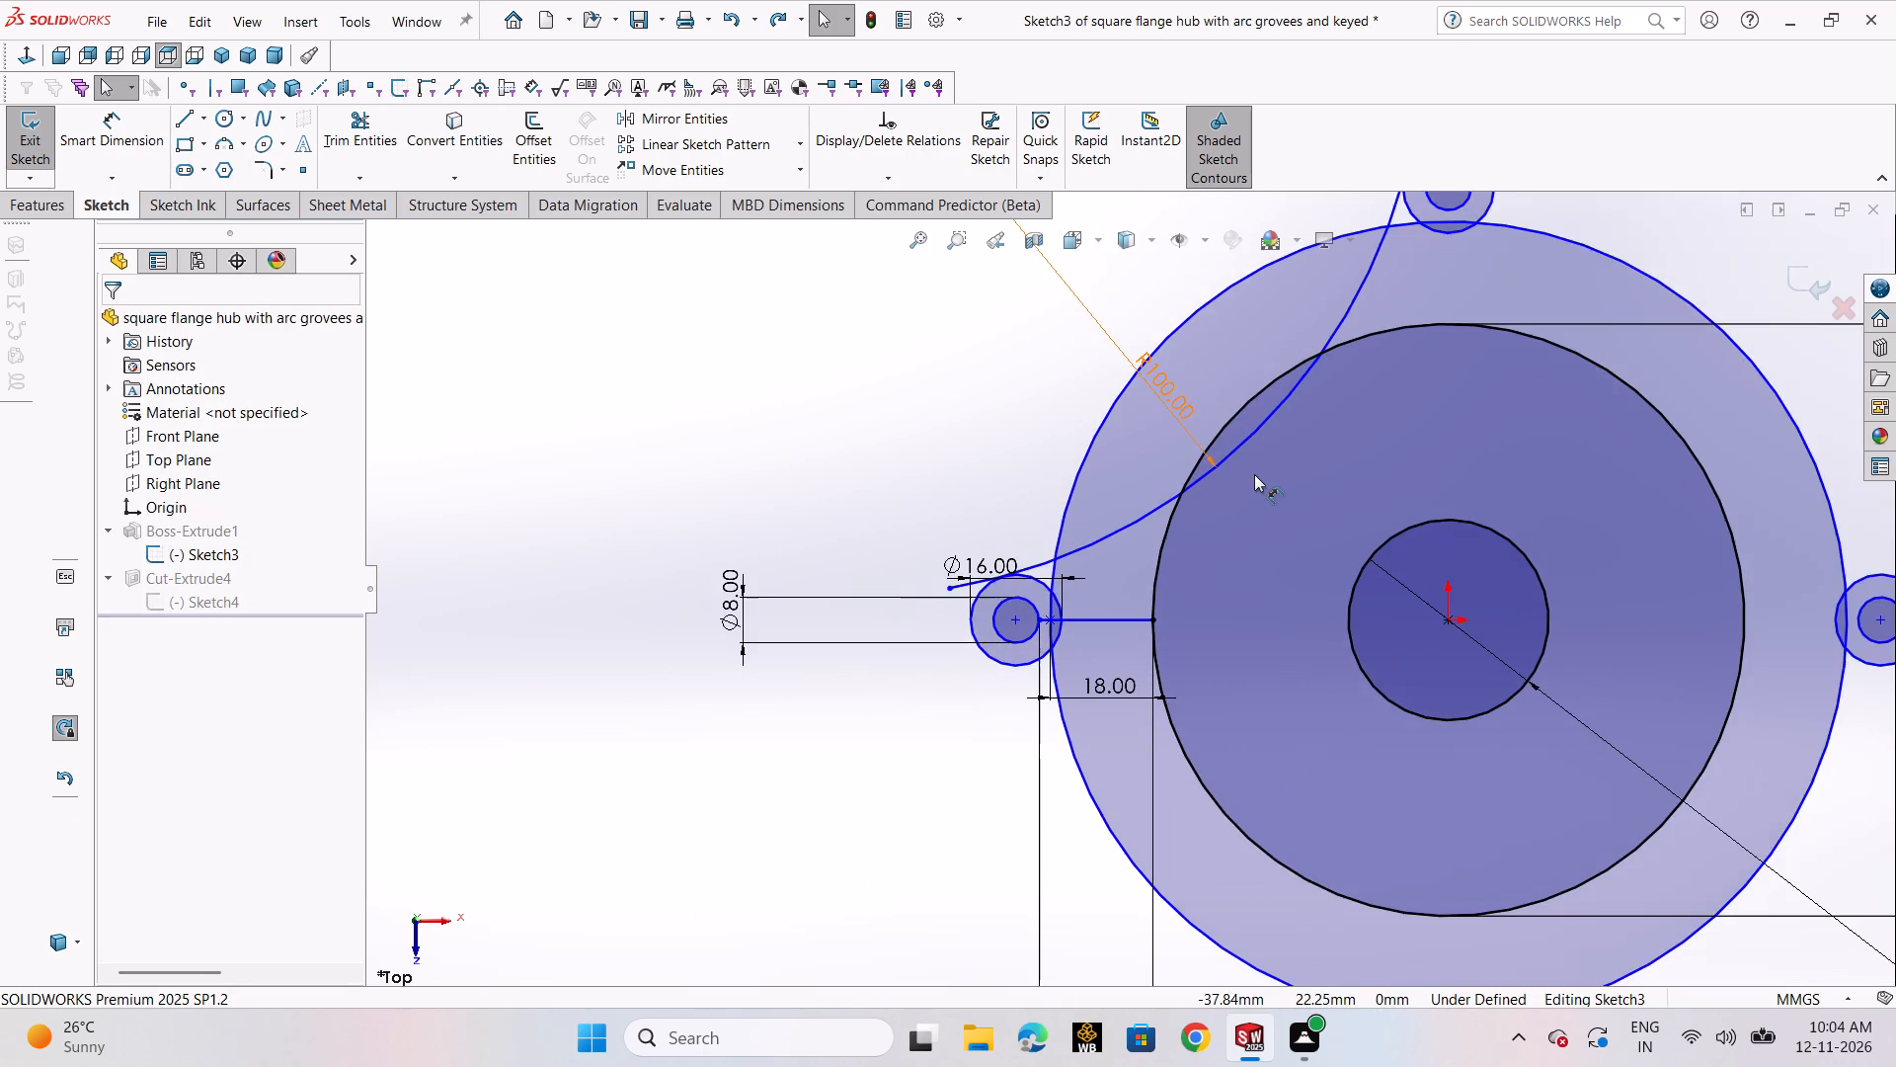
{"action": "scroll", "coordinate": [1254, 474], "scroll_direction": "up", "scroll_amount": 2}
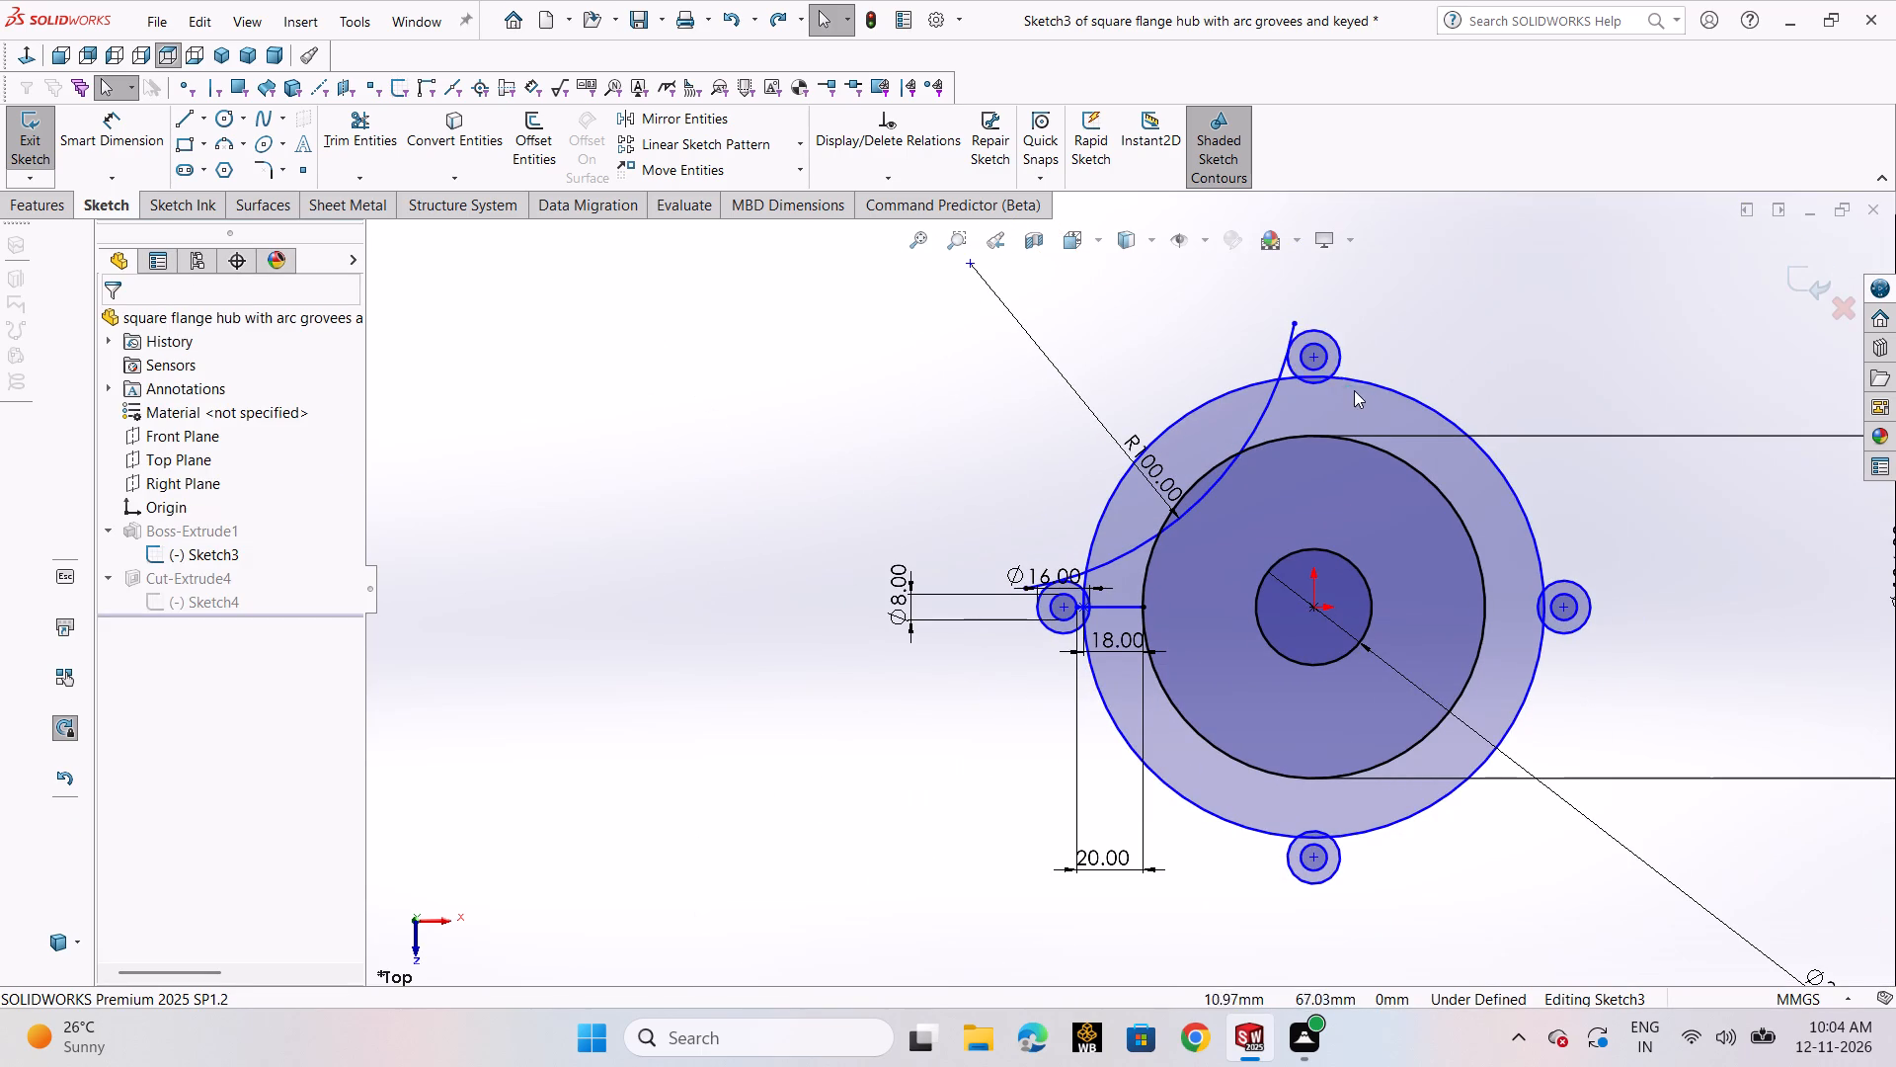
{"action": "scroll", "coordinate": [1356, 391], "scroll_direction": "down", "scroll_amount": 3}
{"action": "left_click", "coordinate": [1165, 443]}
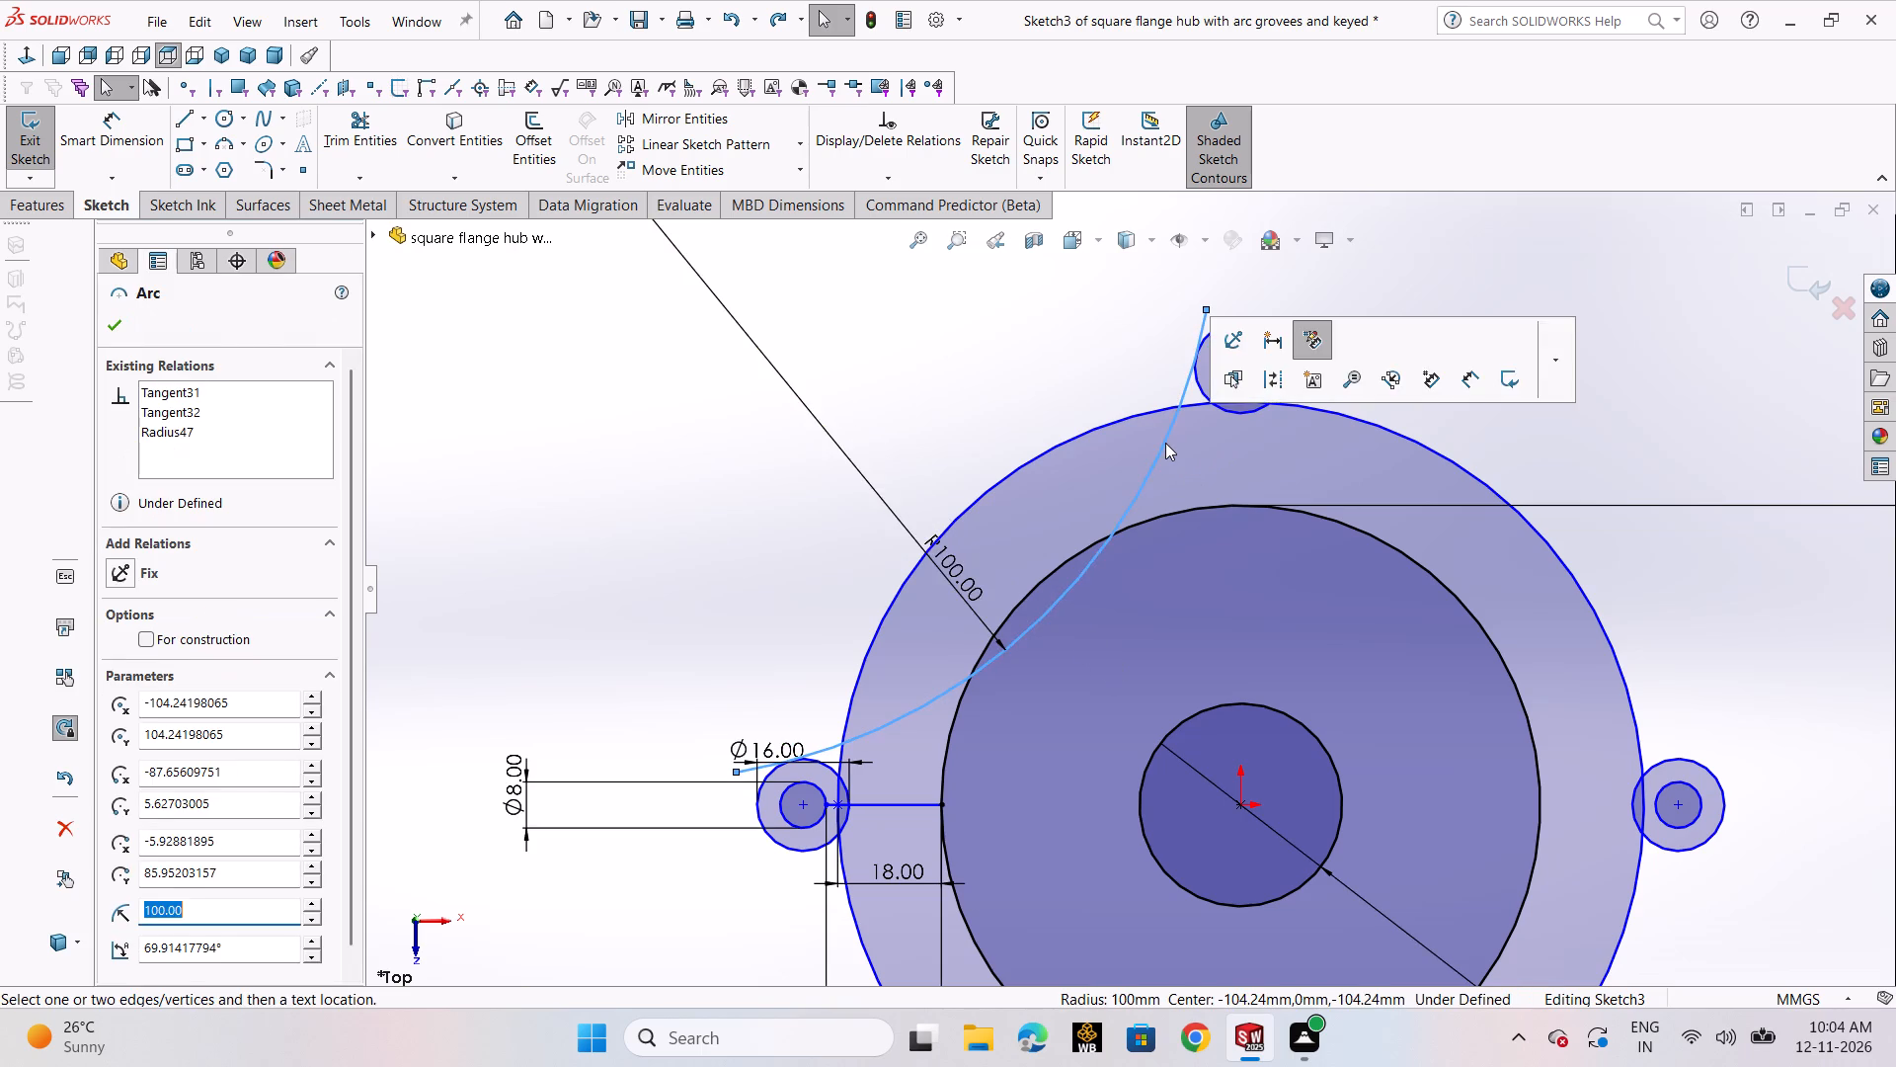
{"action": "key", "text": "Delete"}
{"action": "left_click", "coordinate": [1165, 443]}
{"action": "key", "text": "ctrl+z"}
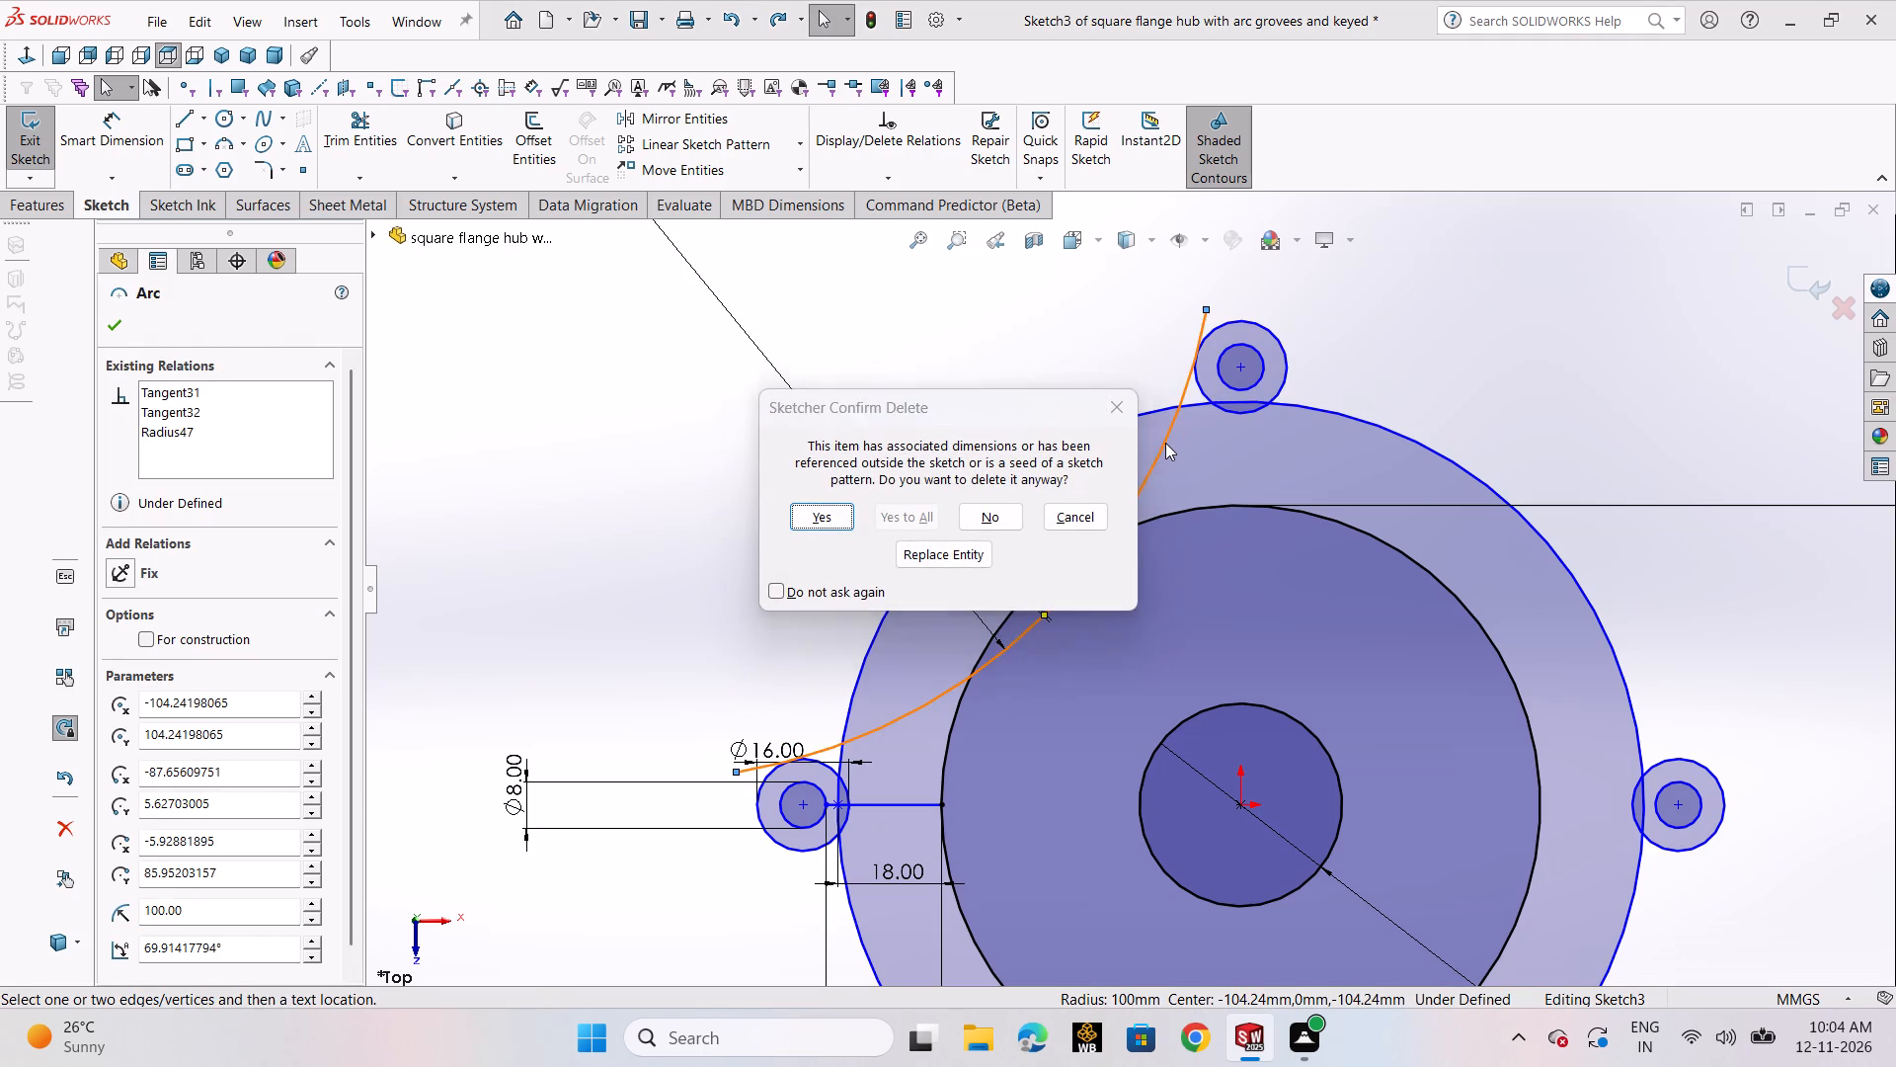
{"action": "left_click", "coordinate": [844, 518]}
Undo the arc edits back to the sketch state before the arc between the left and top circle pairs was drawn.
{"action": "key", "text": "ctrl+z"}
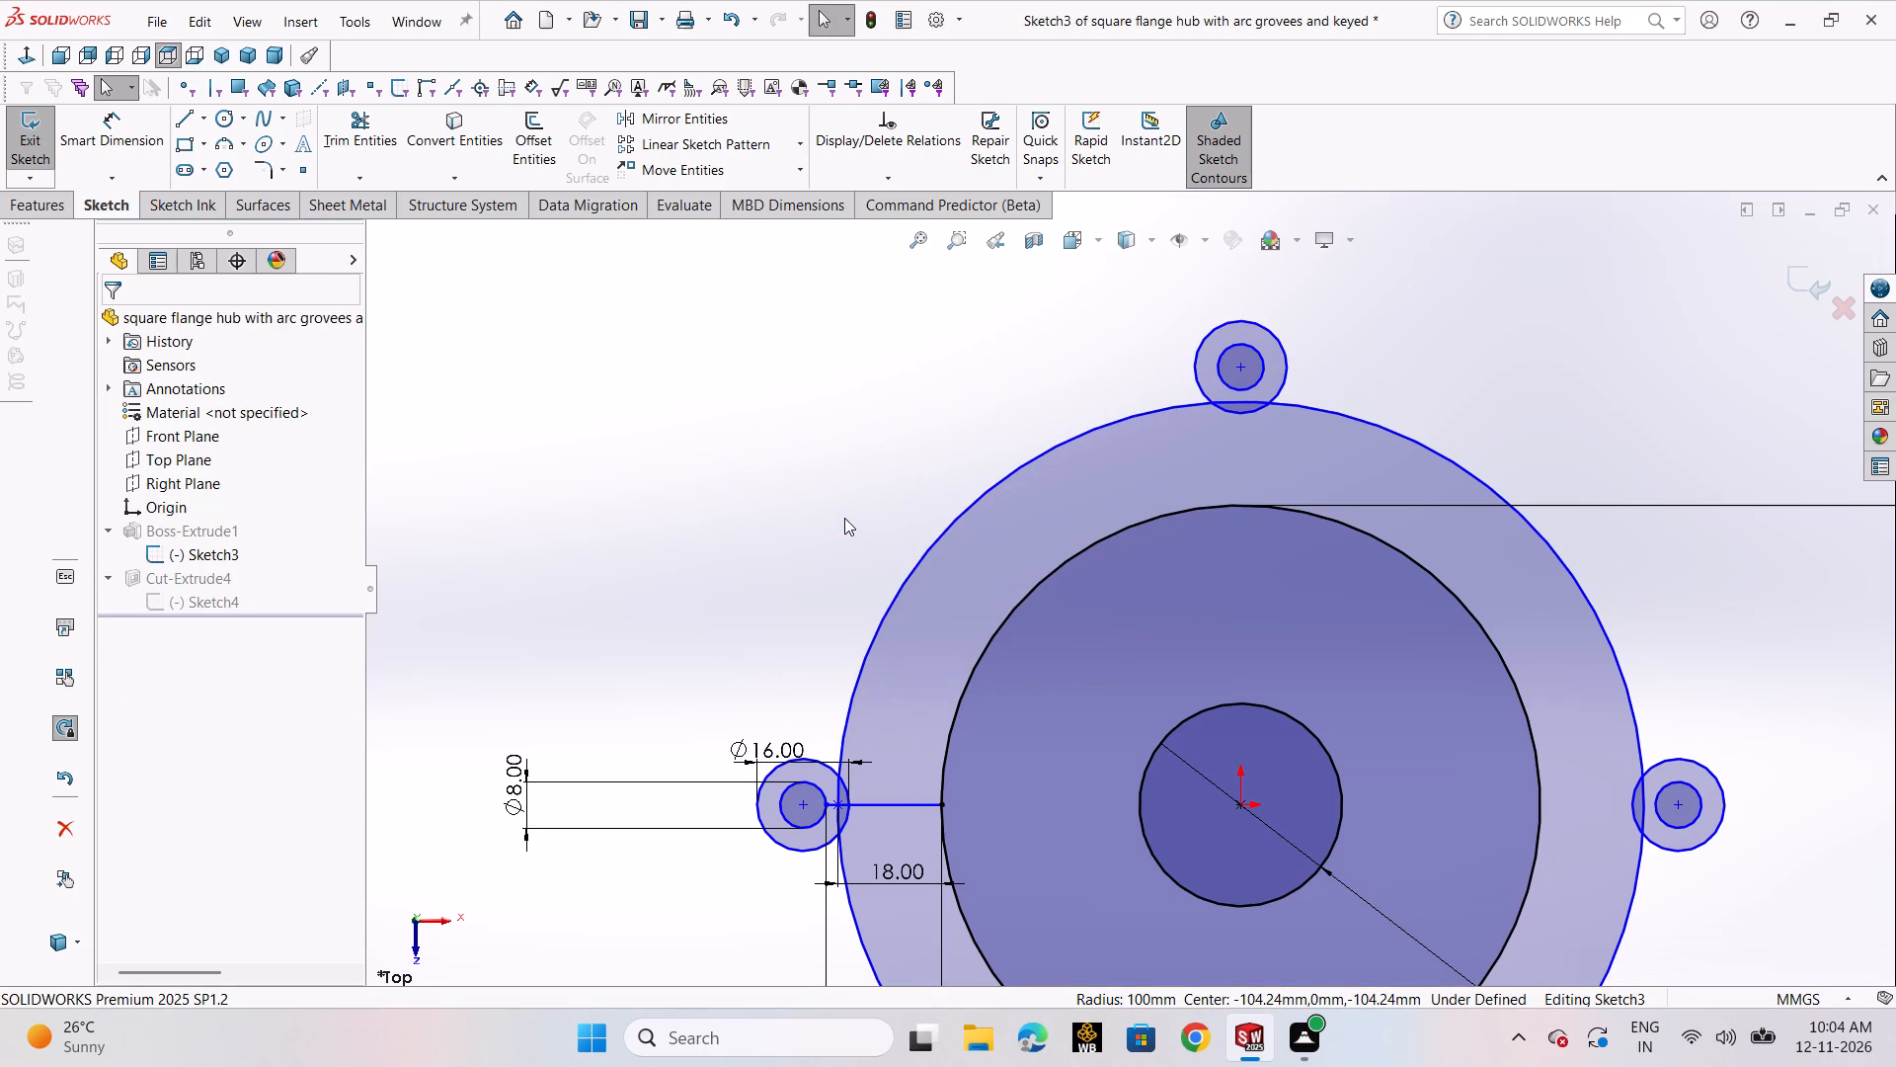
{"action": "key", "text": "ctrl+z"}
{"action": "key", "text": "ctrl+z"}
{"action": "key", "text": "ctrl+z"}
{"action": "key", "text": "ctrl+z"}
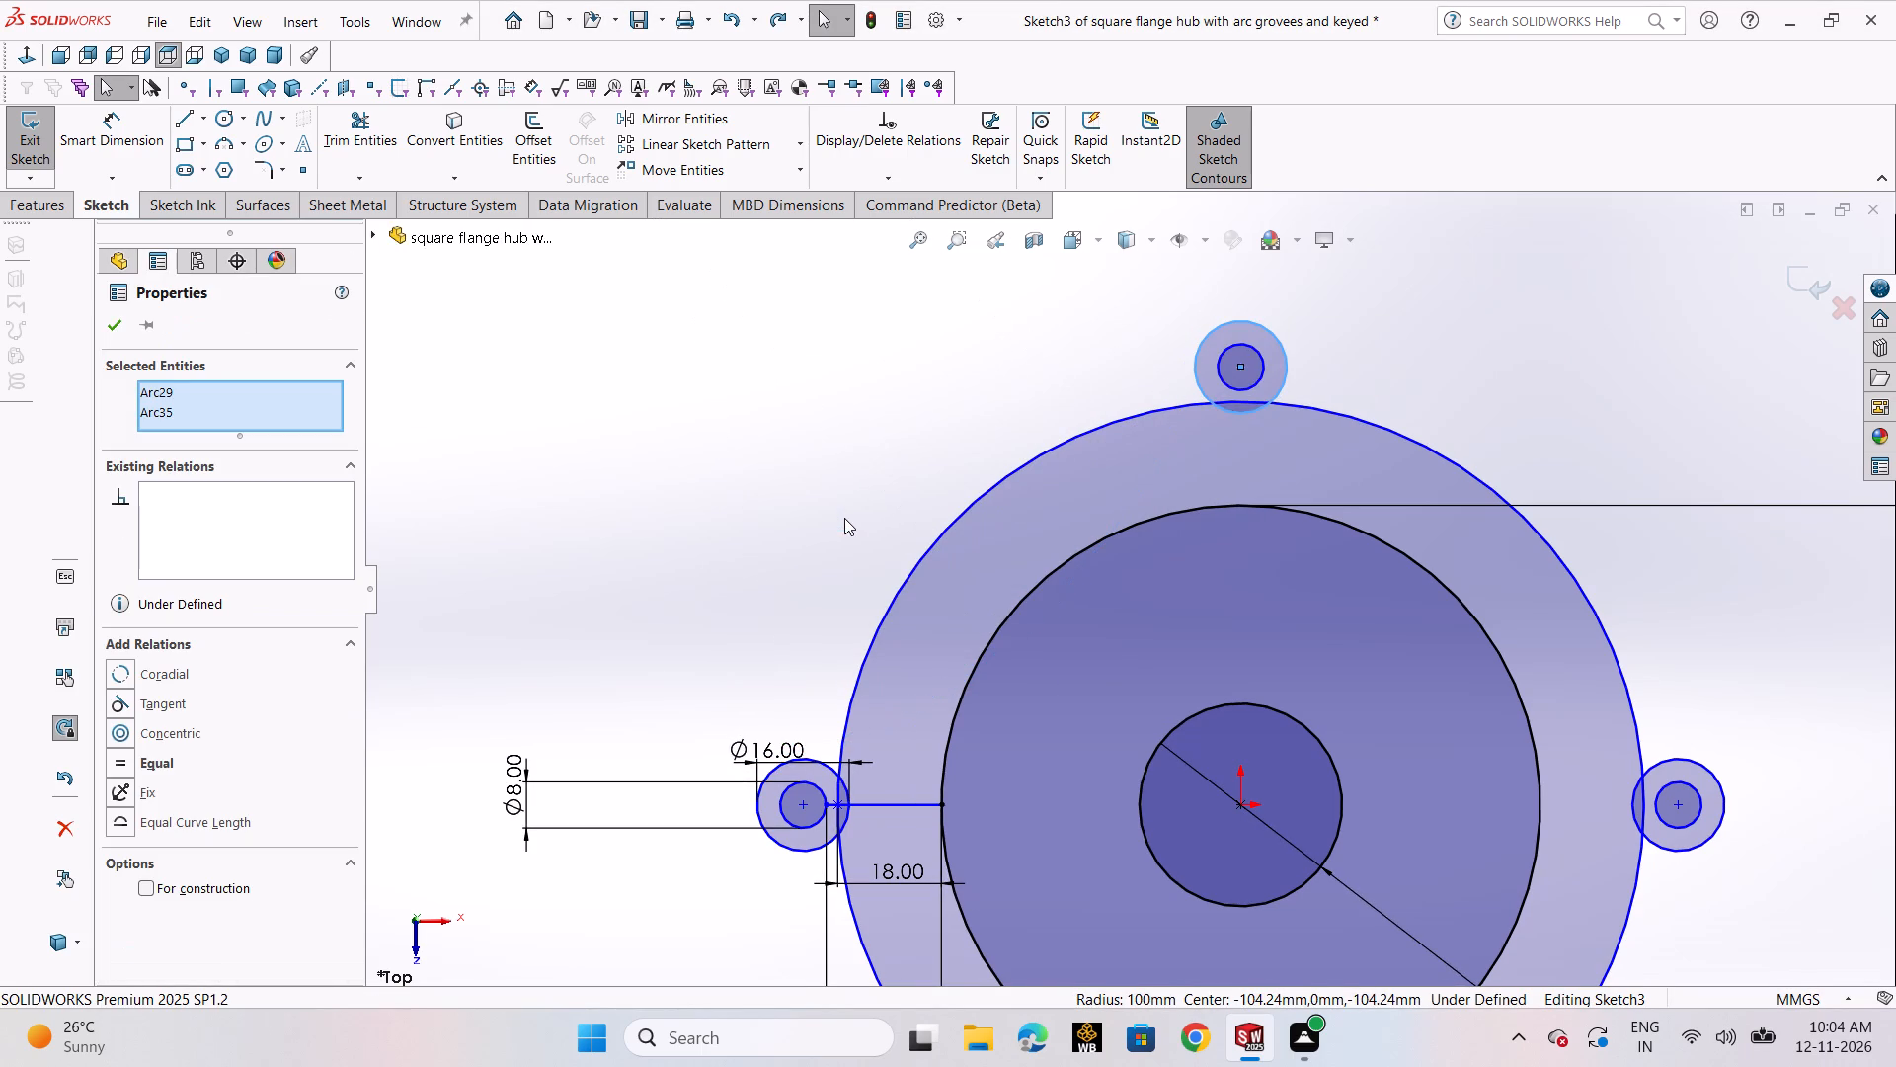
{"action": "key", "text": "ctrl+z"}
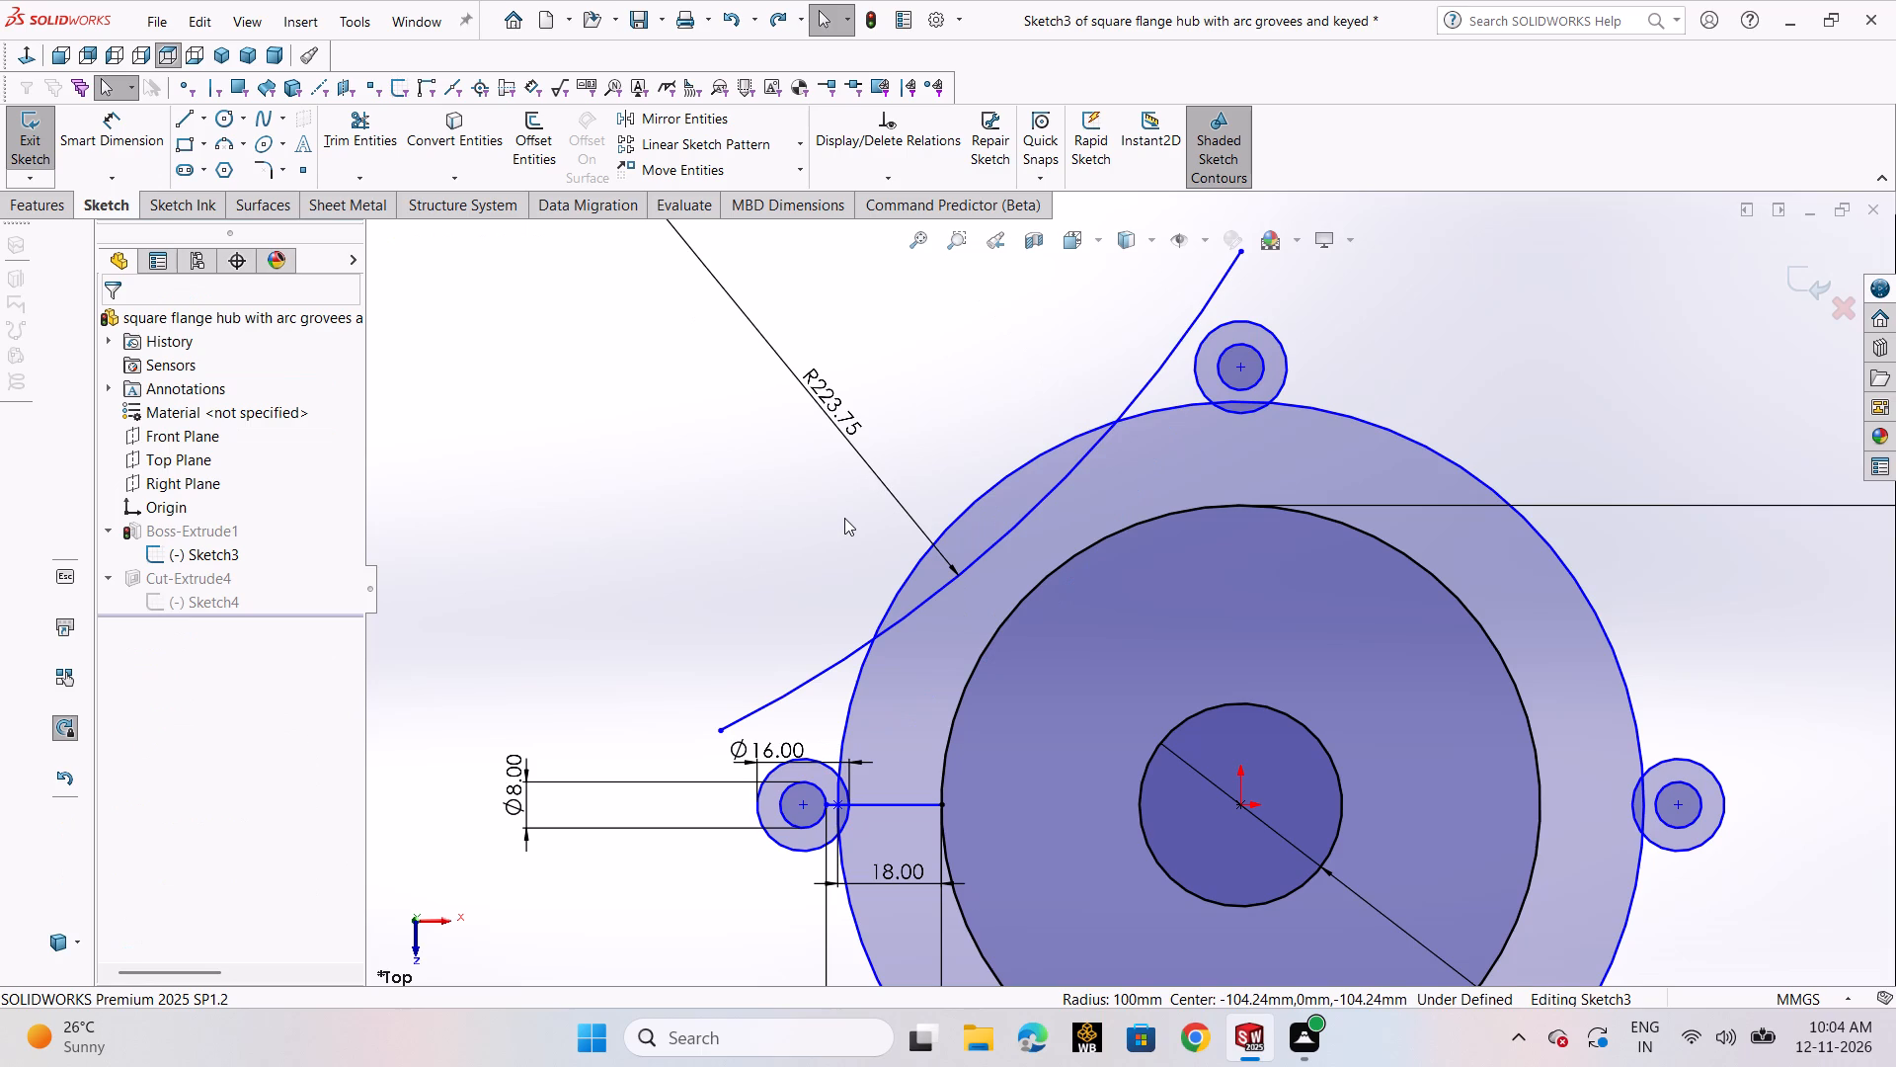
{"action": "key", "text": "ctrl+z"}
{"action": "key", "text": "ctrl+z"}
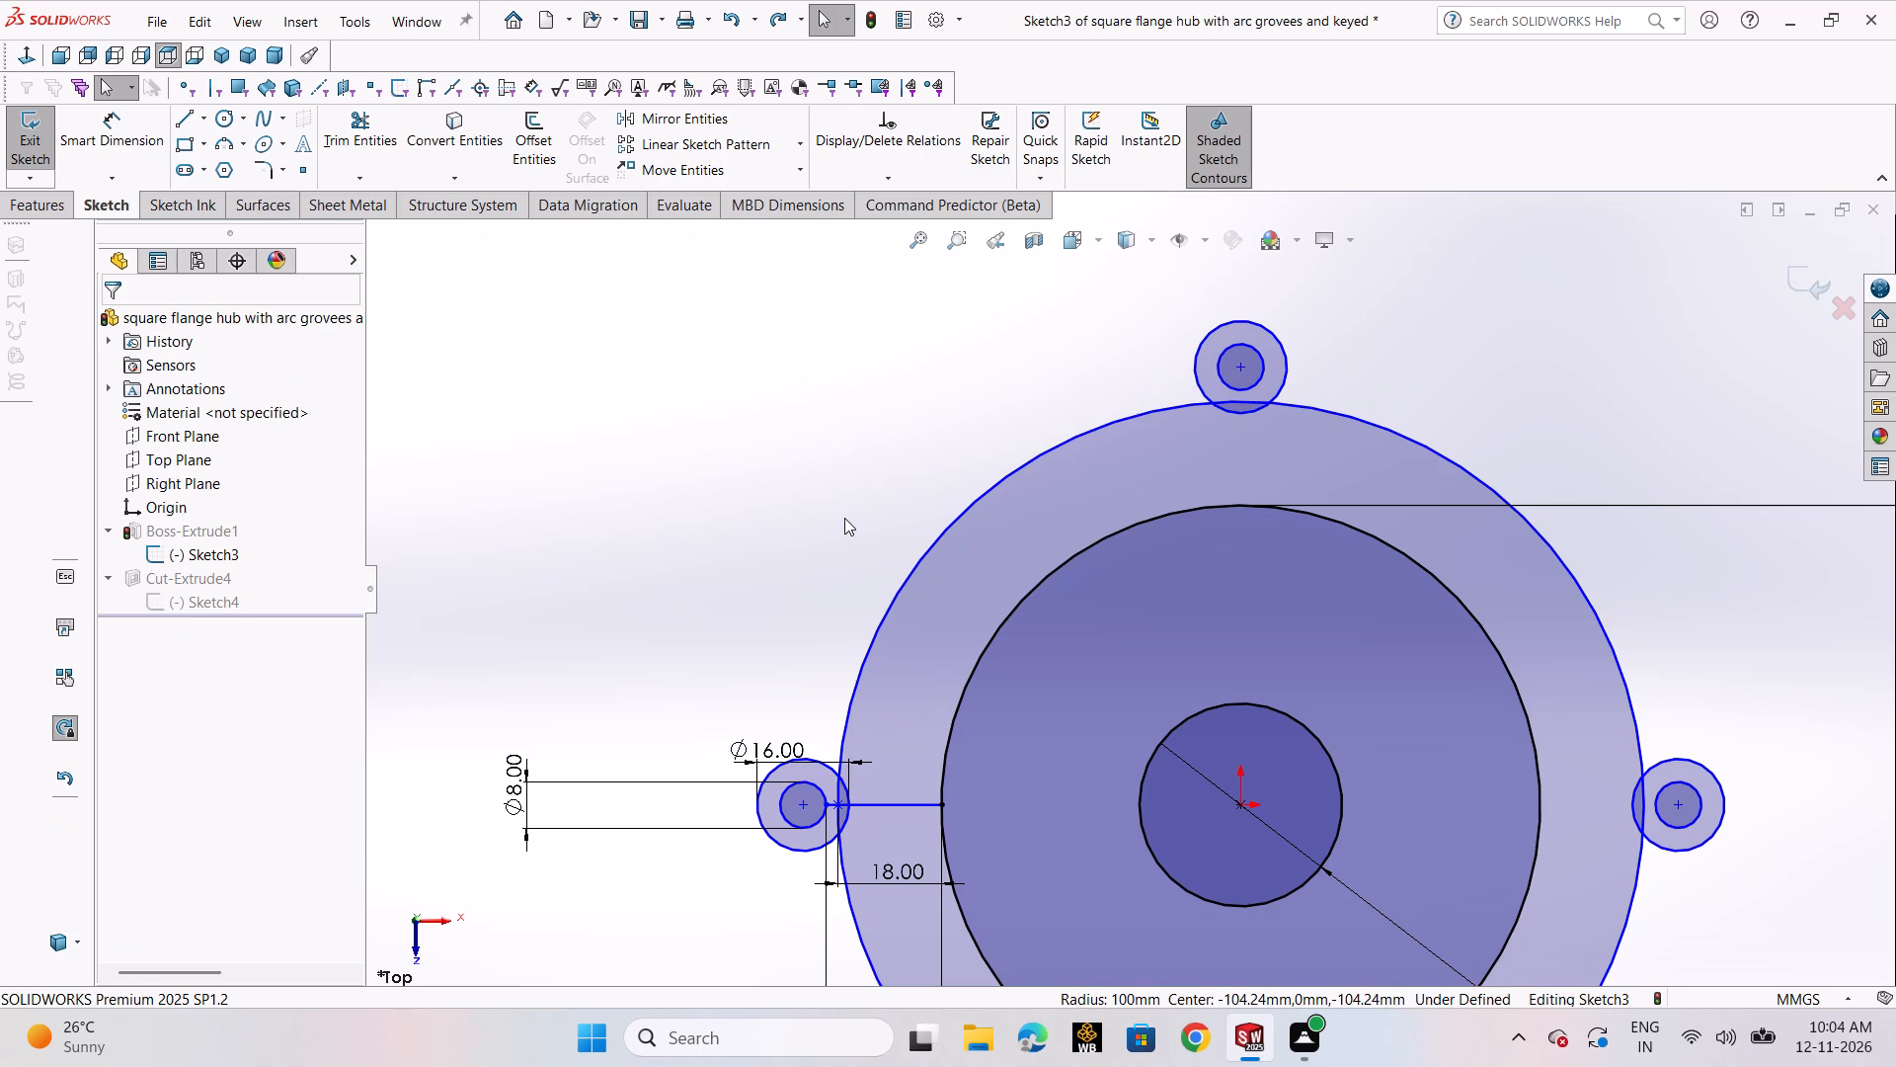
Add a vertical relation between the origin and the centre points of the top and bottom 8/16 mm circle pairs.
{"action": "scroll", "coordinate": [1182, 506], "scroll_direction": "up", "scroll_amount": 4}
{"action": "scroll", "coordinate": [1249, 626], "scroll_direction": "up", "scroll_amount": 1}
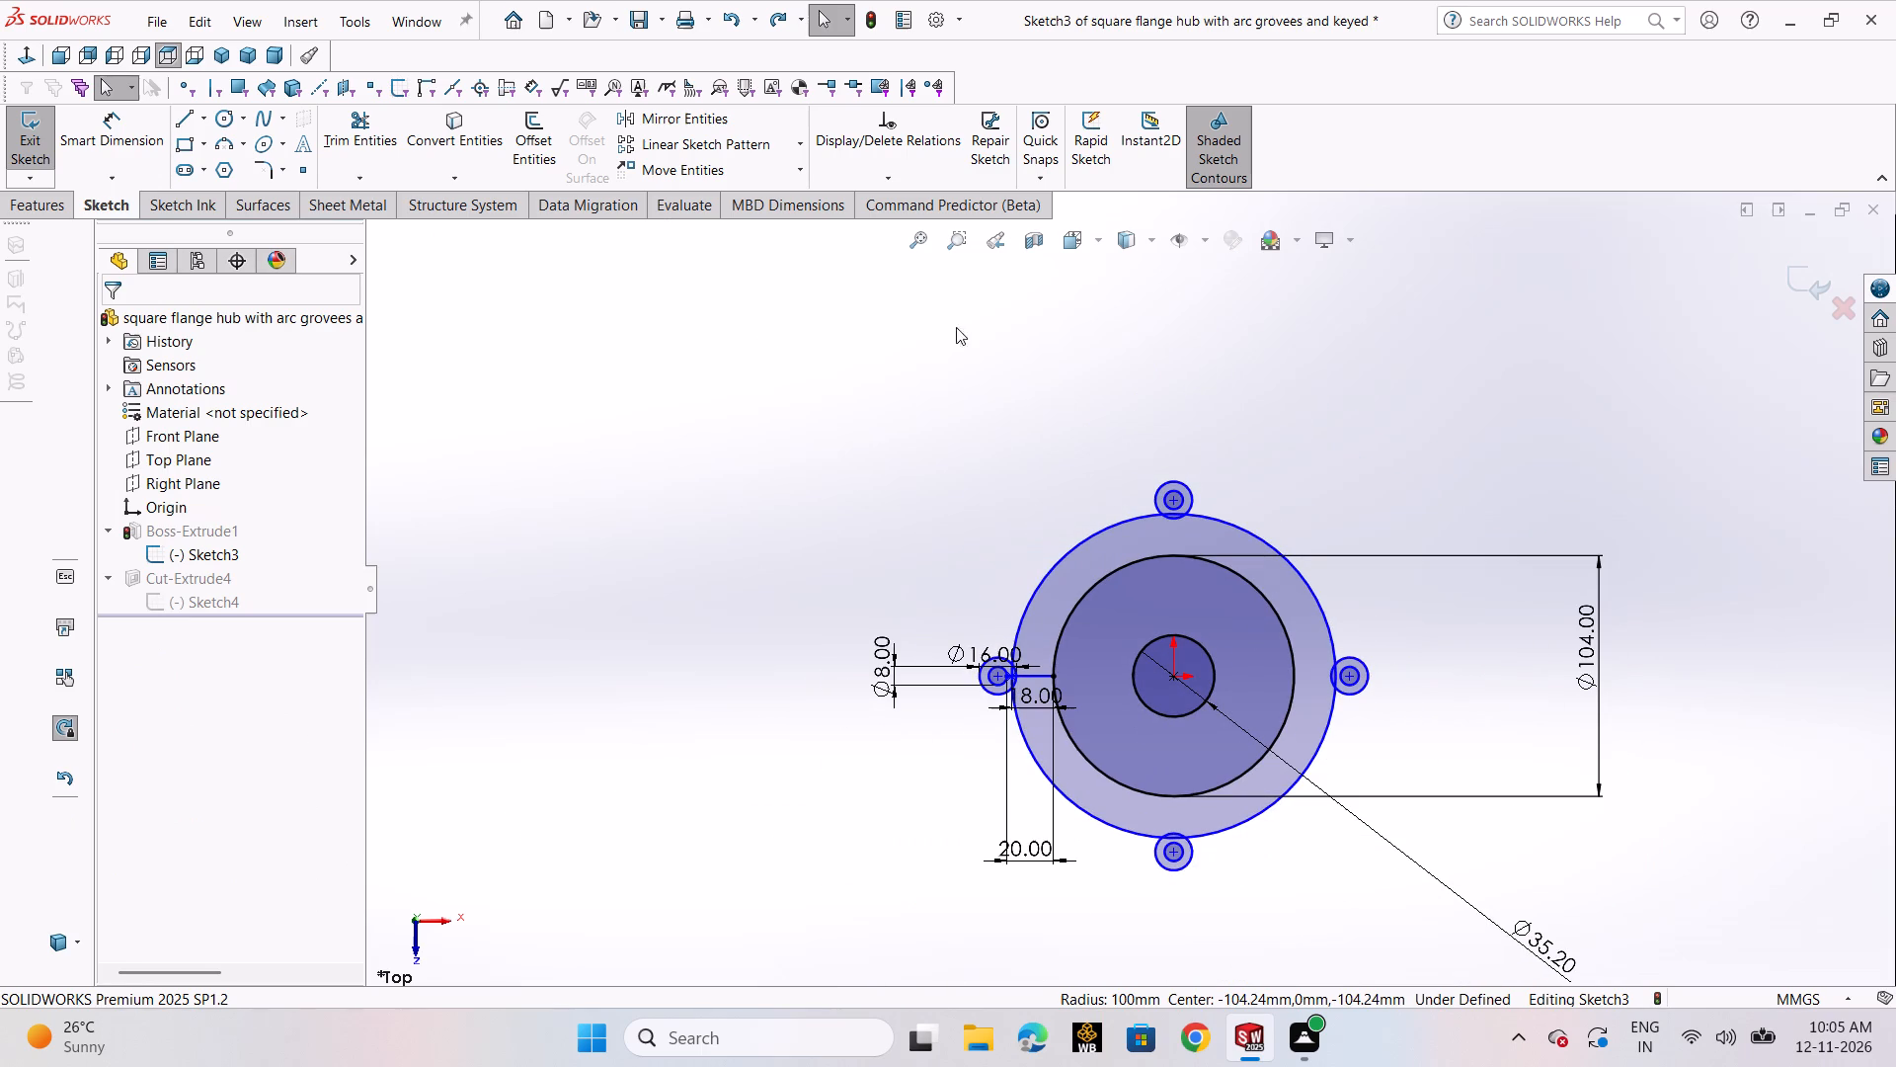
{"action": "left_click", "coordinate": [898, 187]}
{"action": "left_click", "coordinate": [902, 217]}
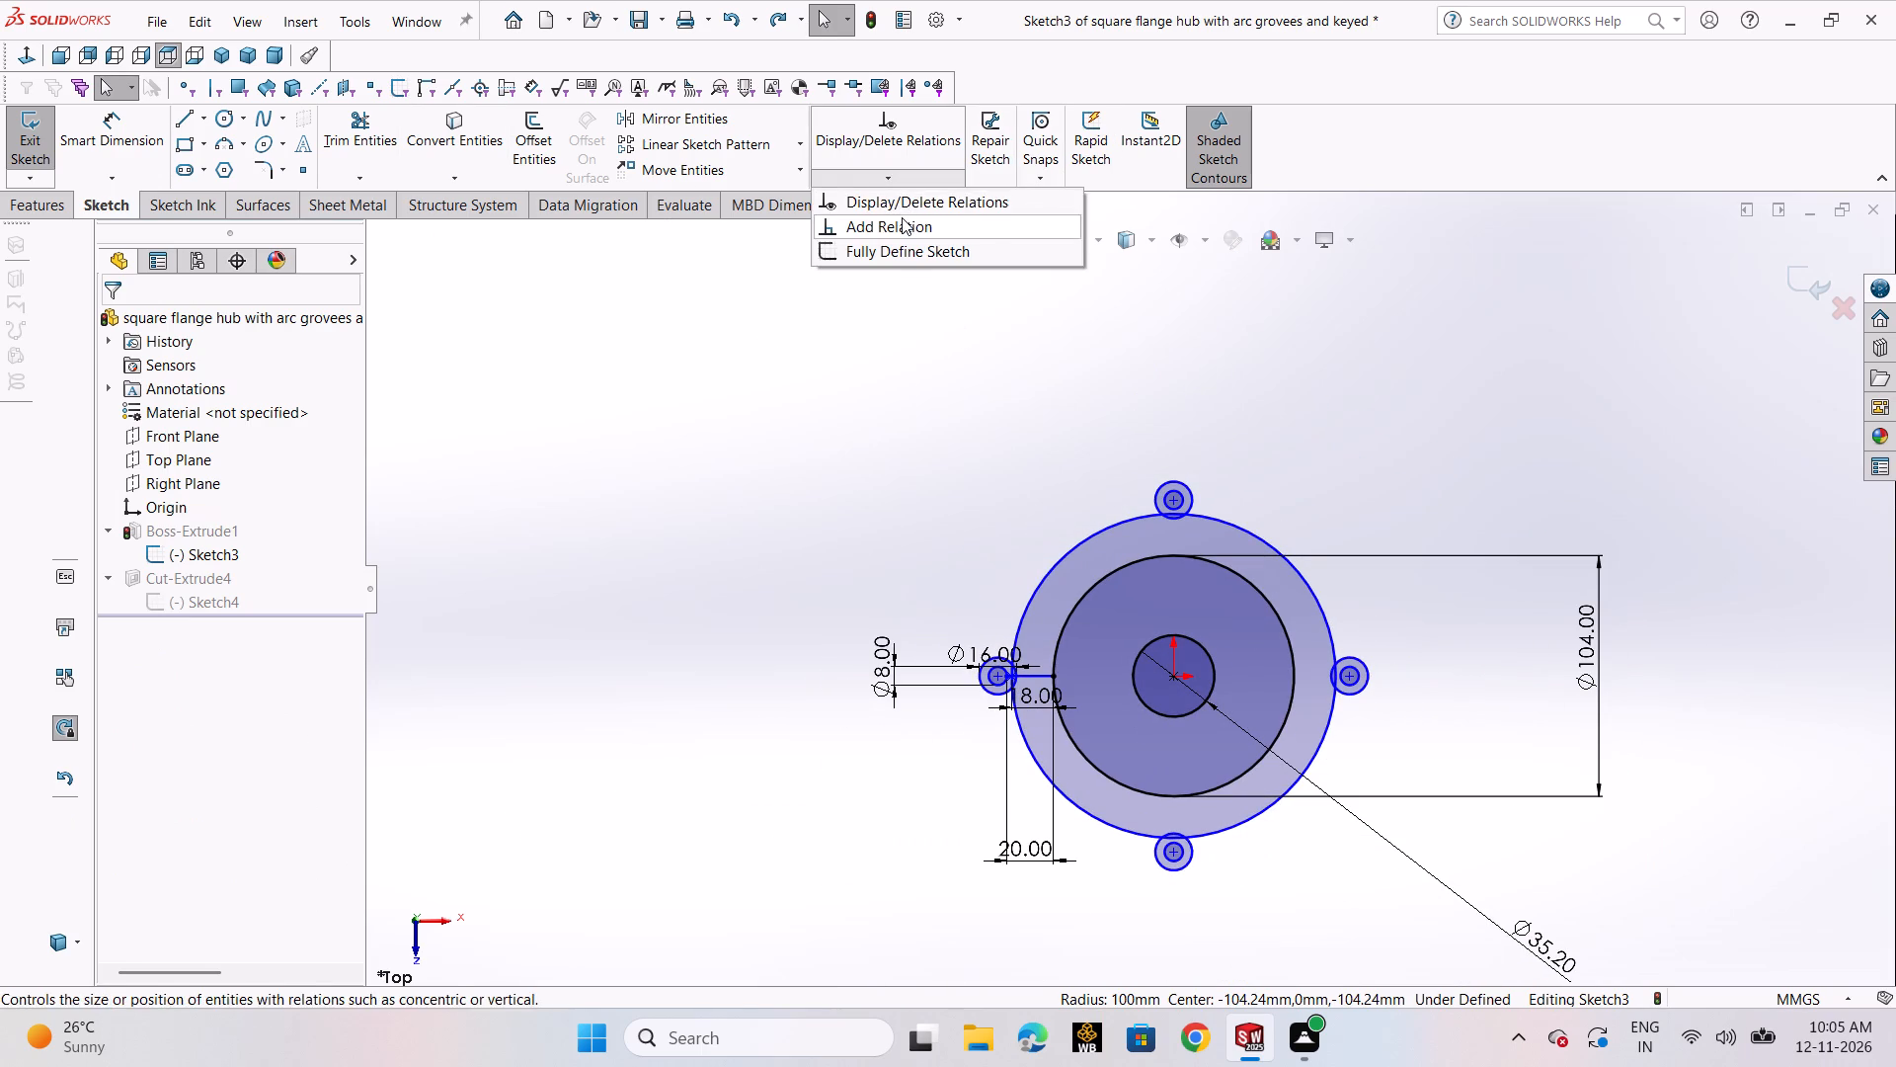
{"action": "left_click", "coordinate": [1170, 499]}
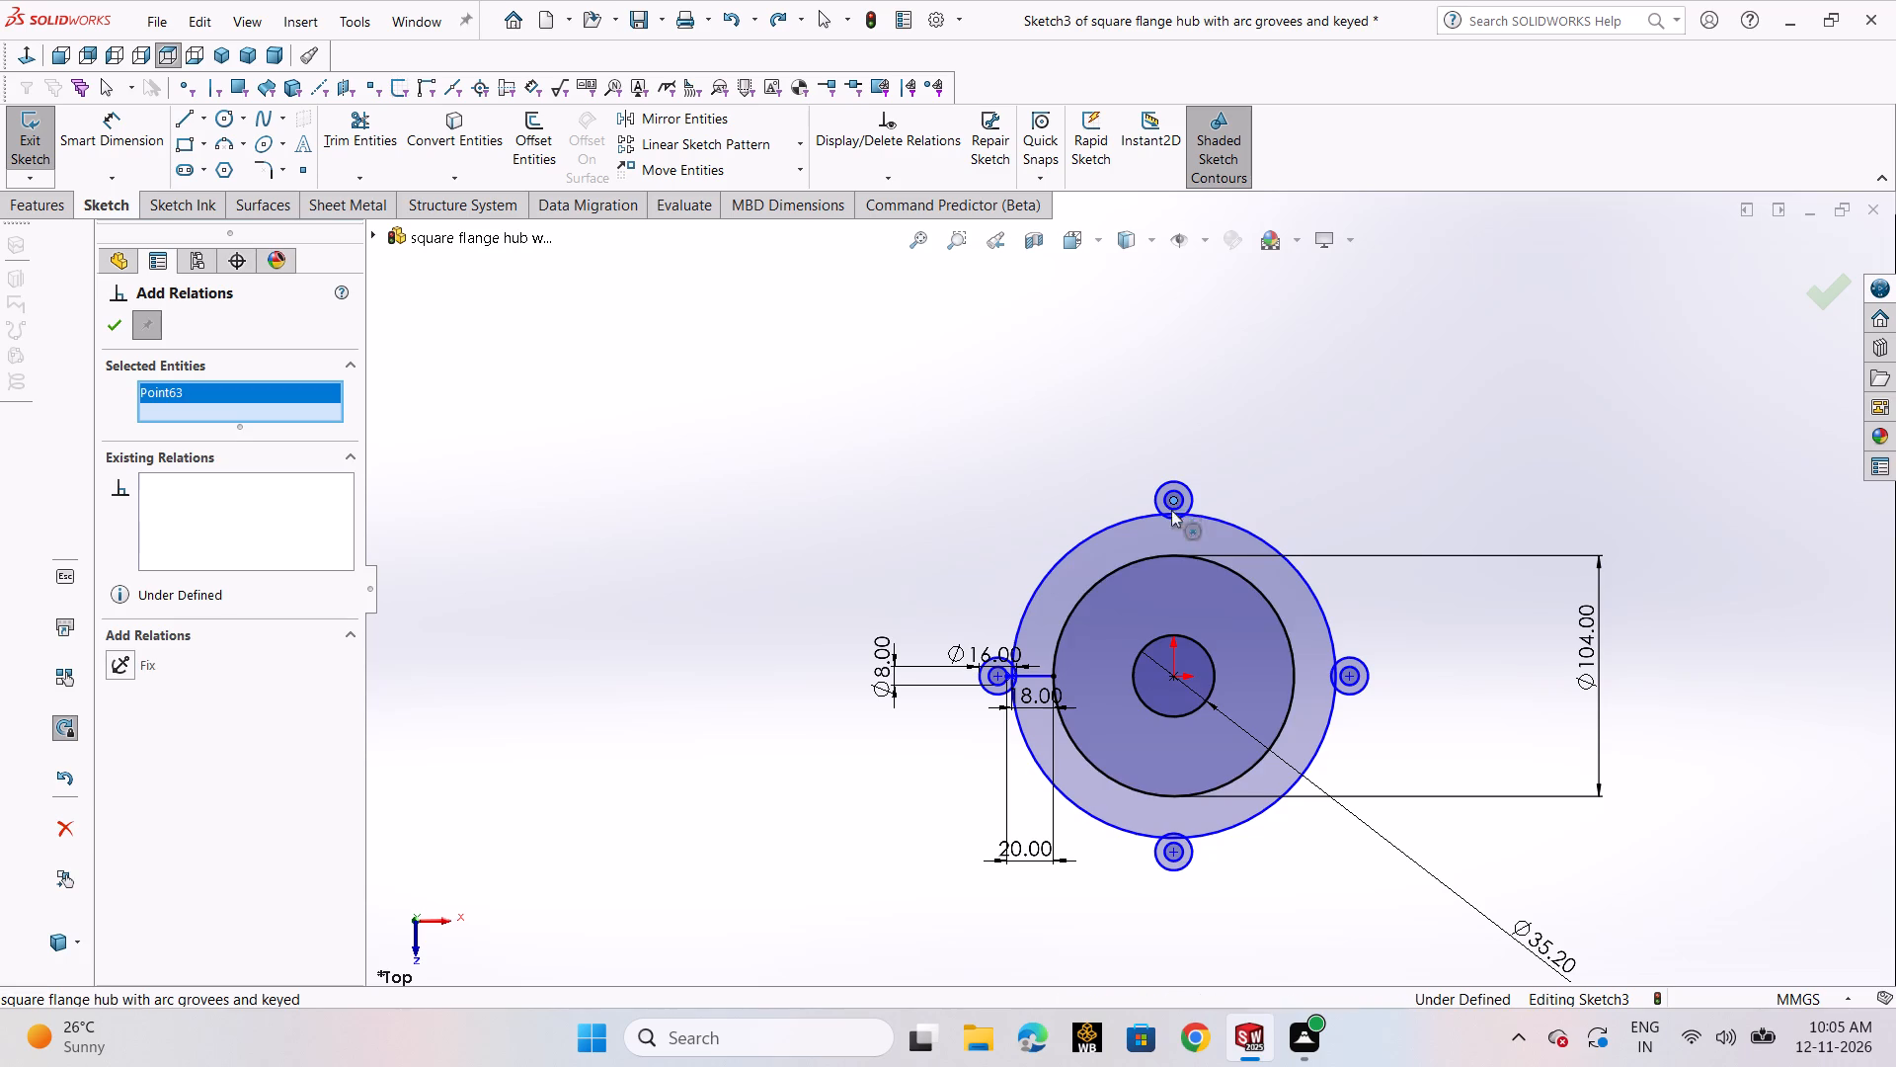
{"action": "left_click", "coordinate": [1176, 674]}
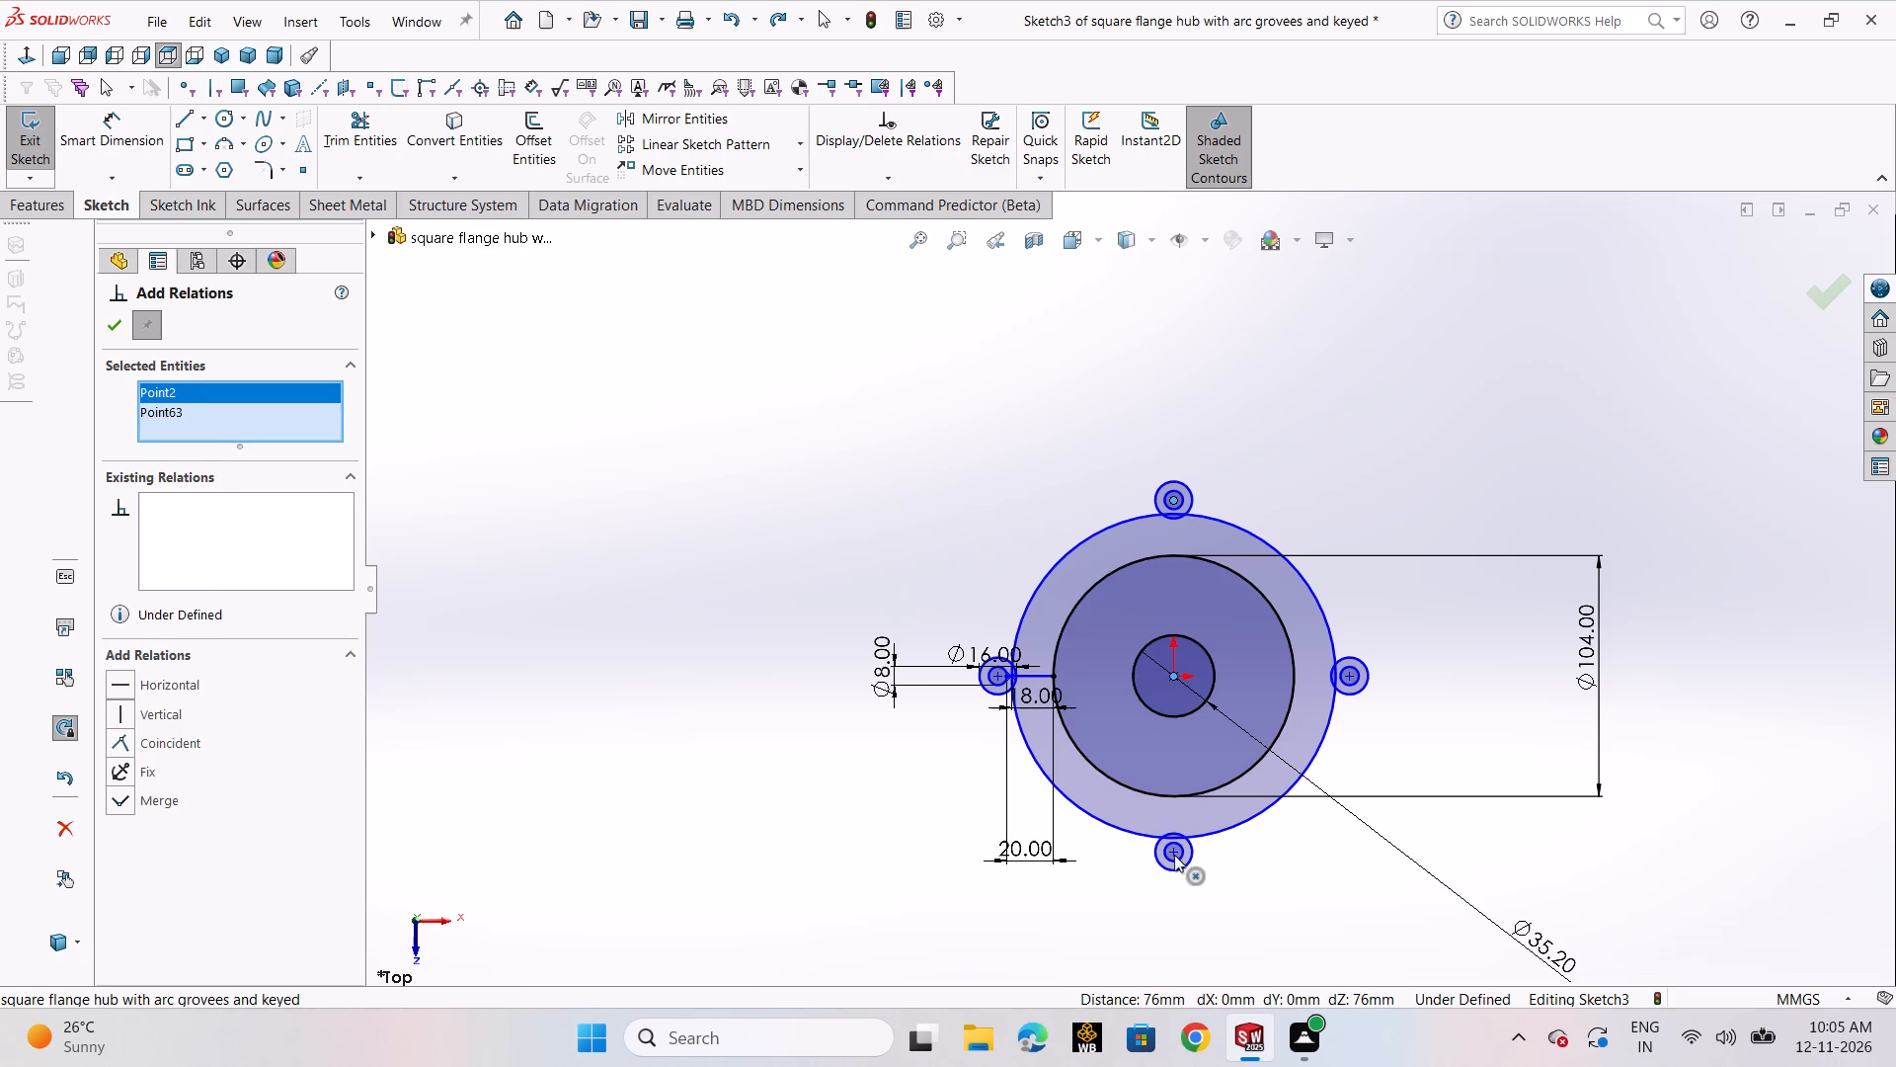
{"action": "left_click", "coordinate": [1174, 855]}
{"action": "left_click", "coordinate": [131, 737]}
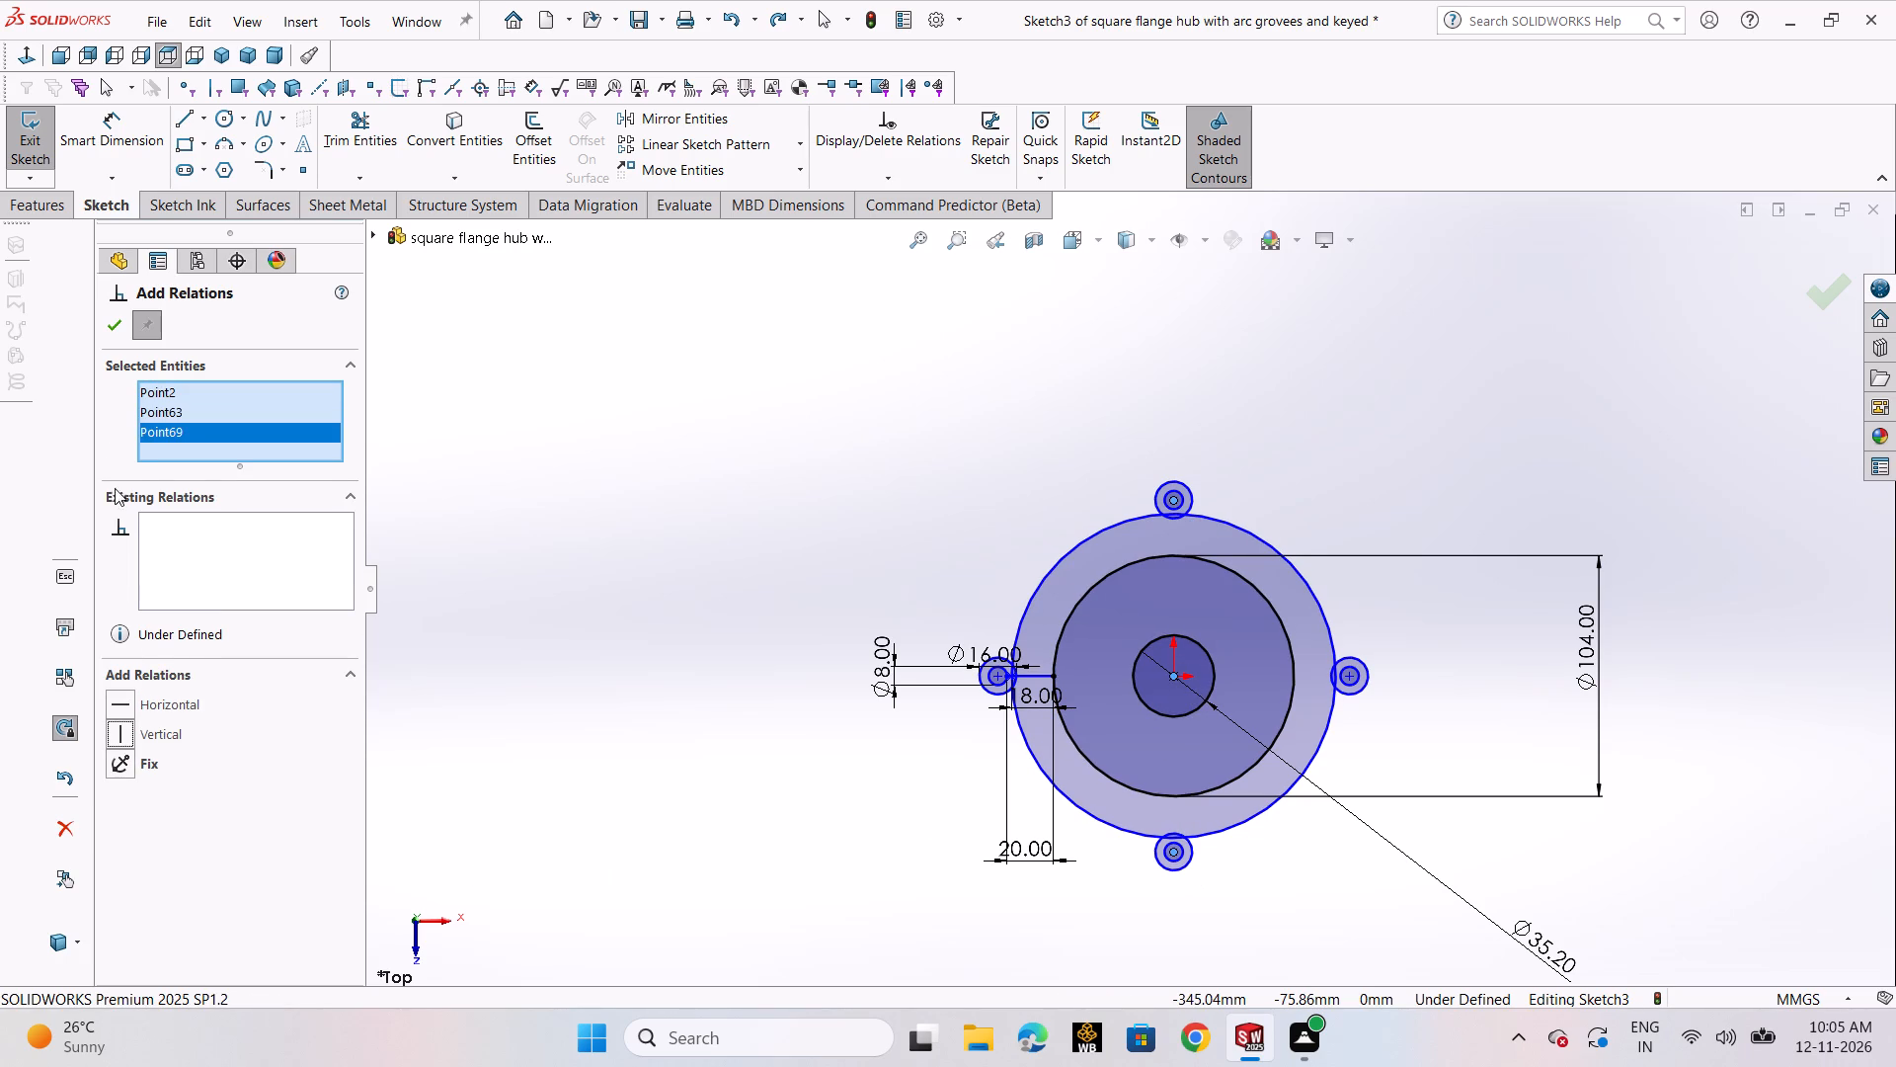
{"action": "left_click", "coordinate": [108, 338]}
Add a horizontal relation between the origin and the centre points of the left and right 8/16 mm circle pairs.
{"action": "left_click", "coordinate": [783, 515]}
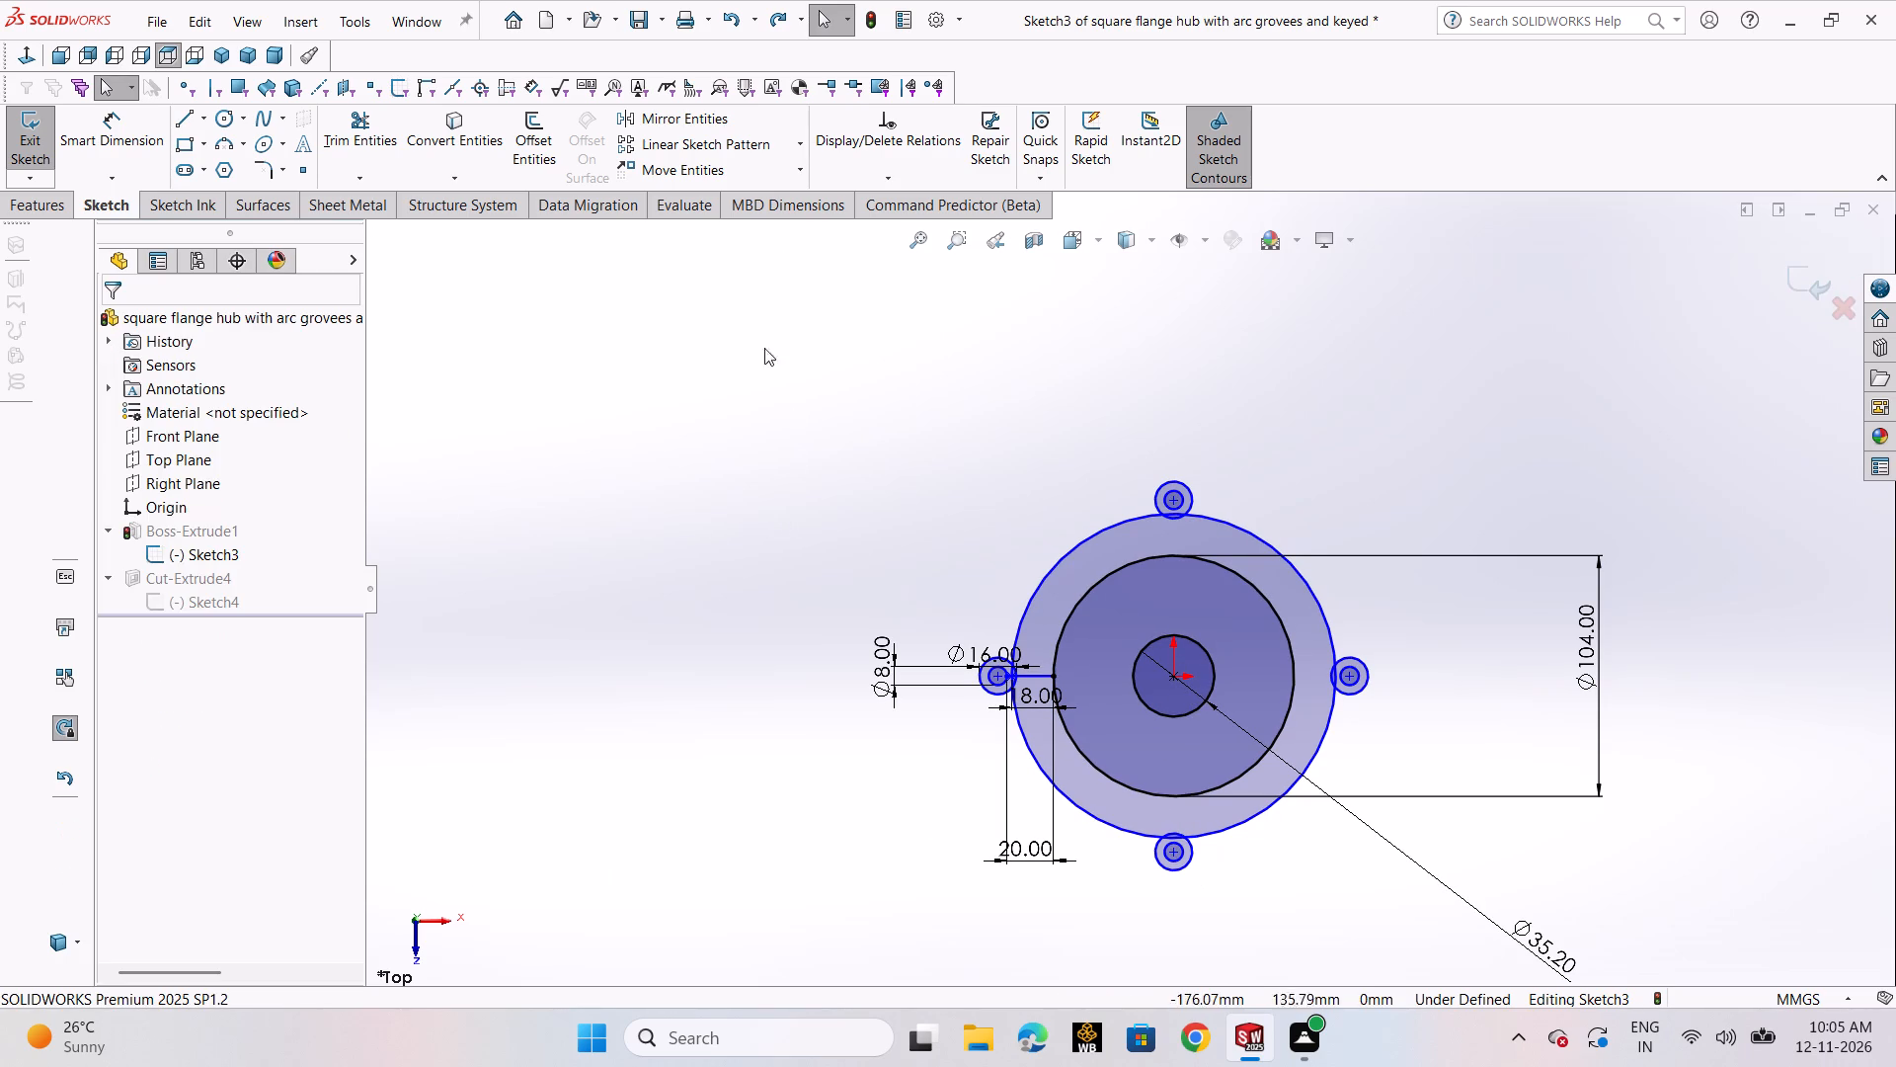
{"action": "left_click", "coordinate": [856, 171]}
{"action": "left_click", "coordinate": [887, 224]}
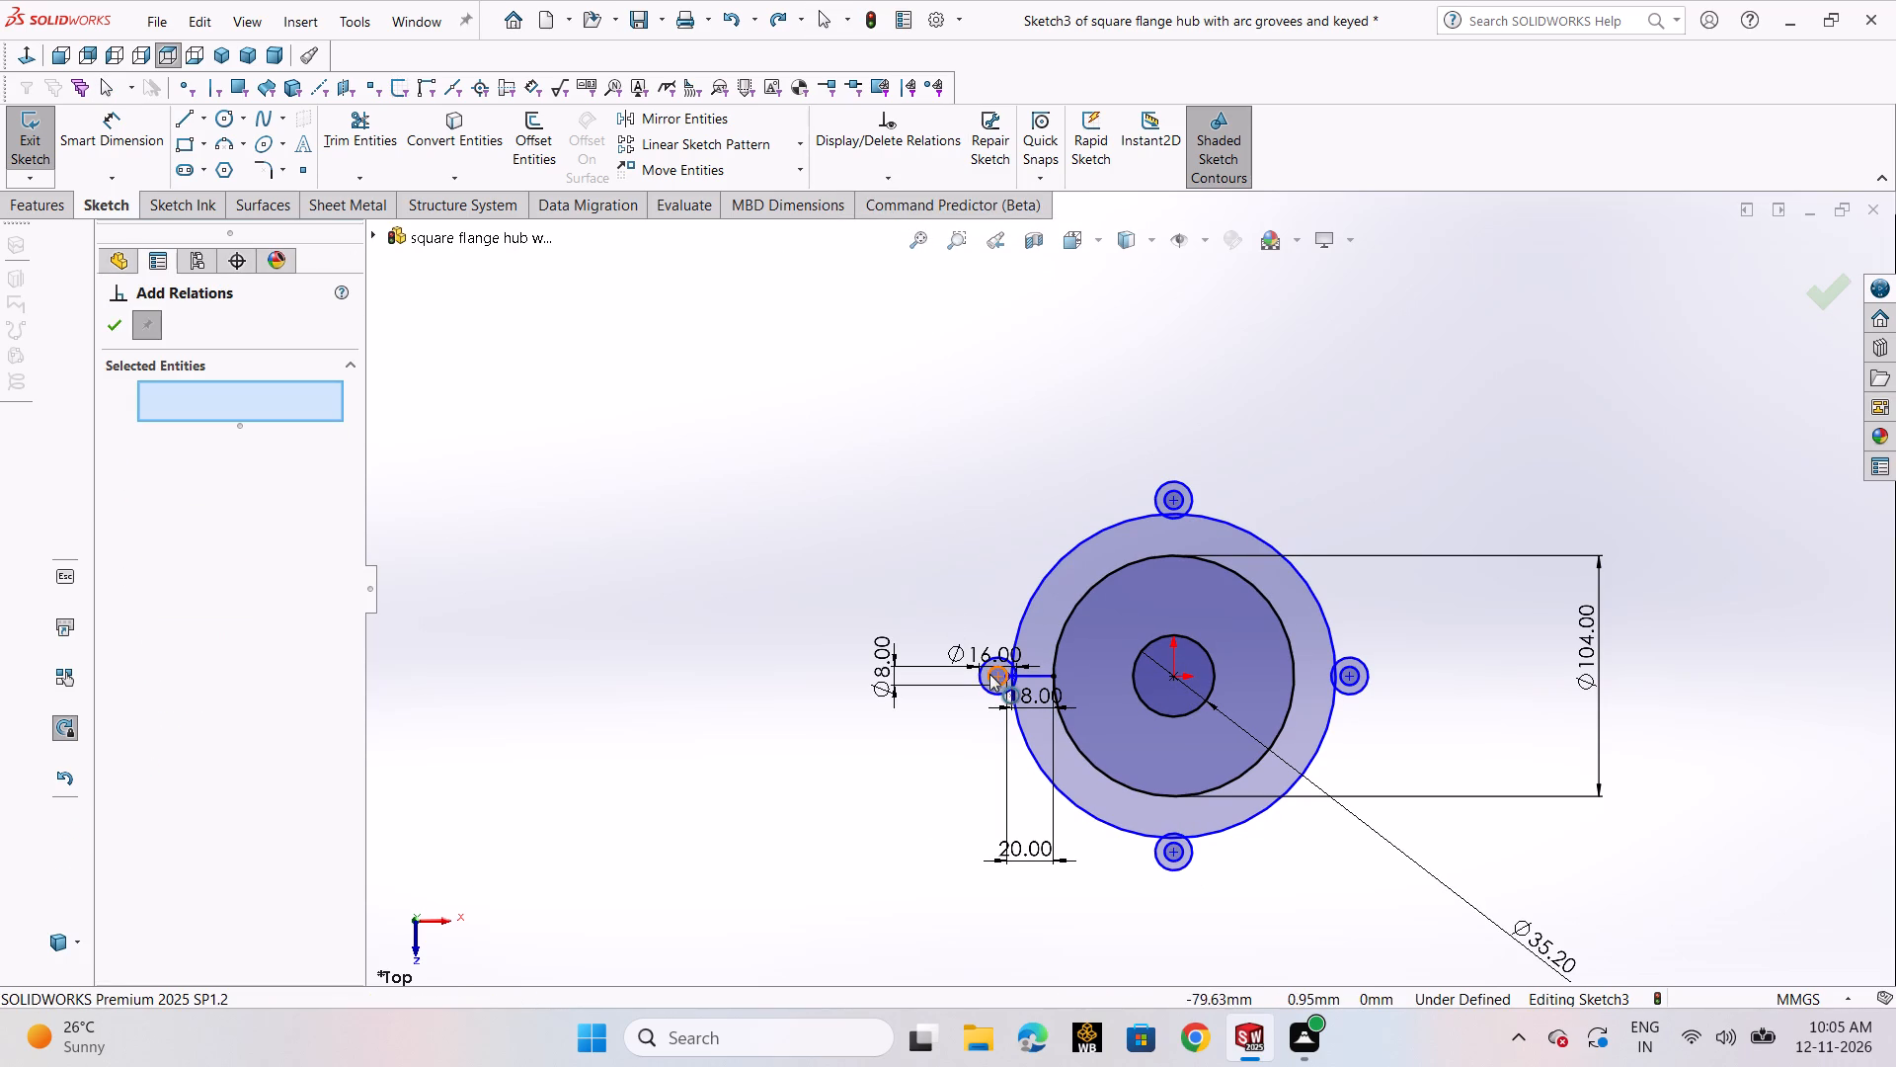
{"action": "left_click", "coordinate": [998, 675]}
{"action": "left_click", "coordinate": [1173, 680]}
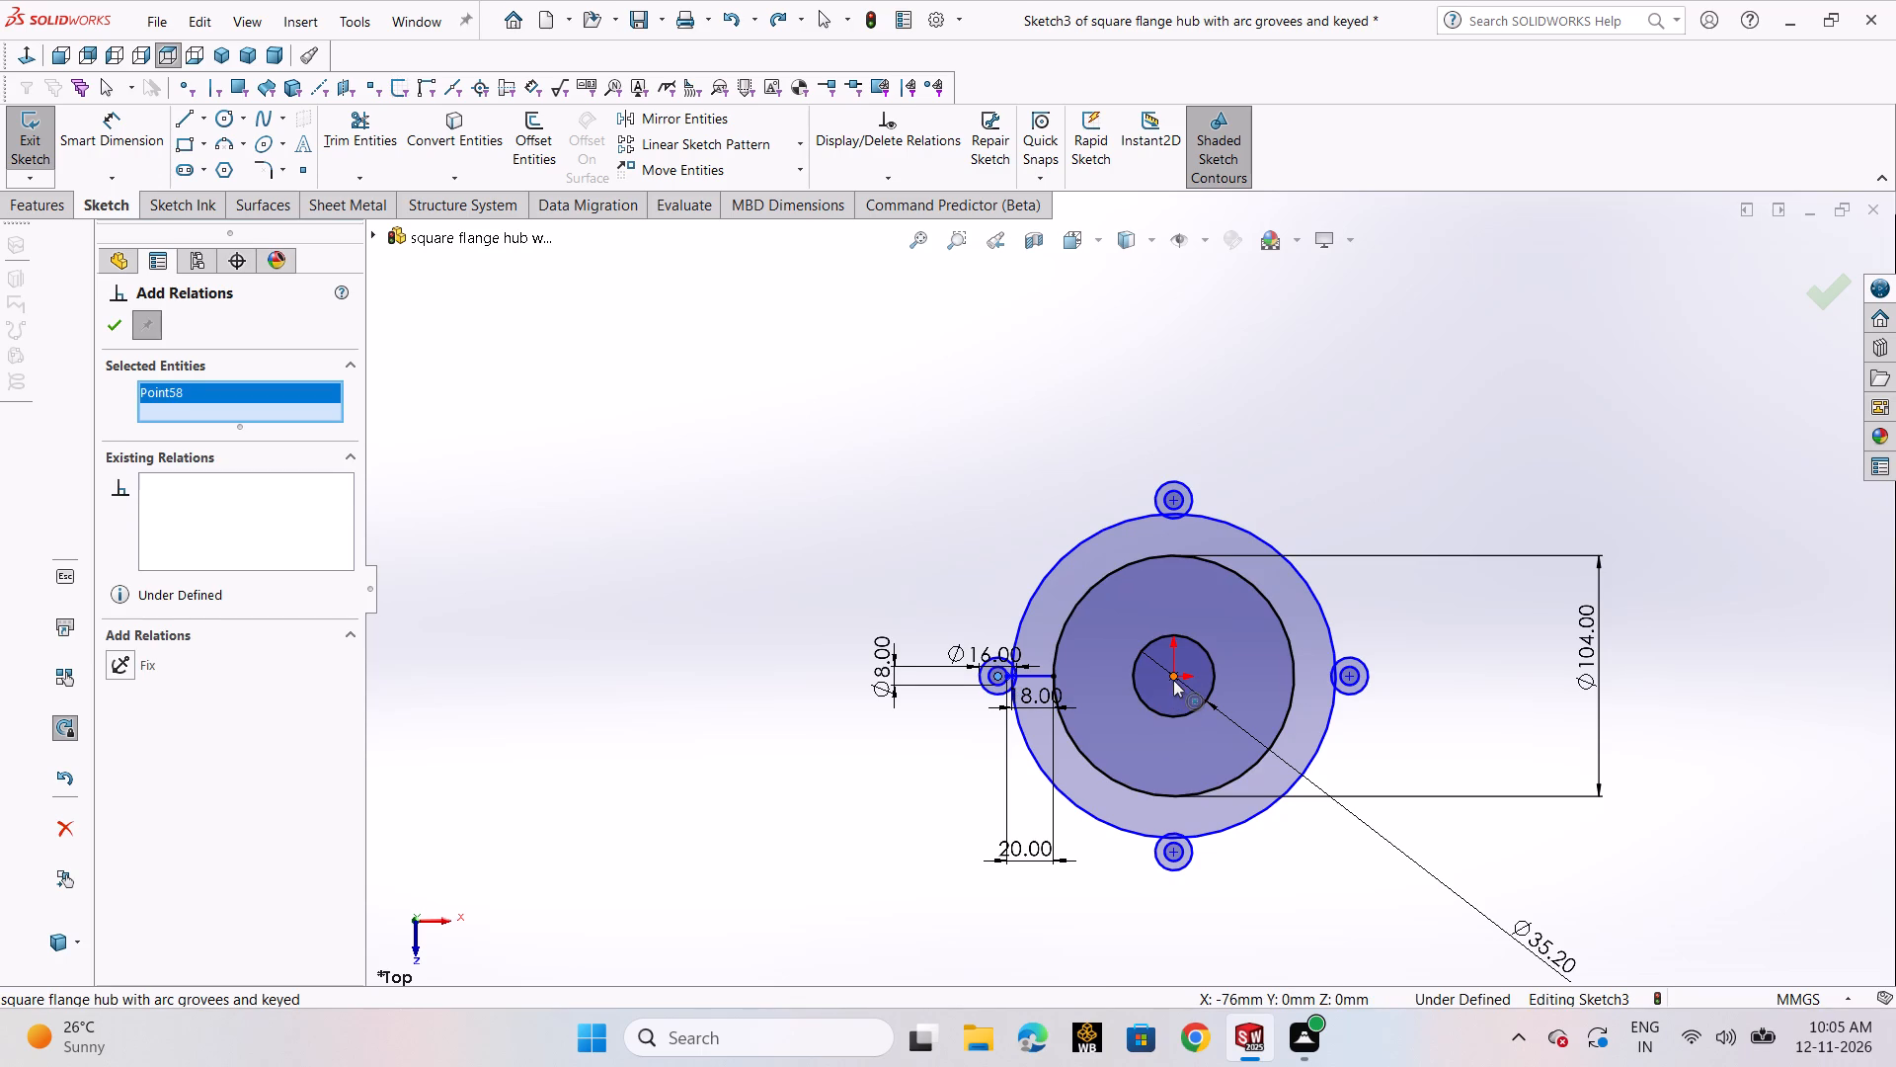
{"action": "left_click", "coordinate": [1351, 682]}
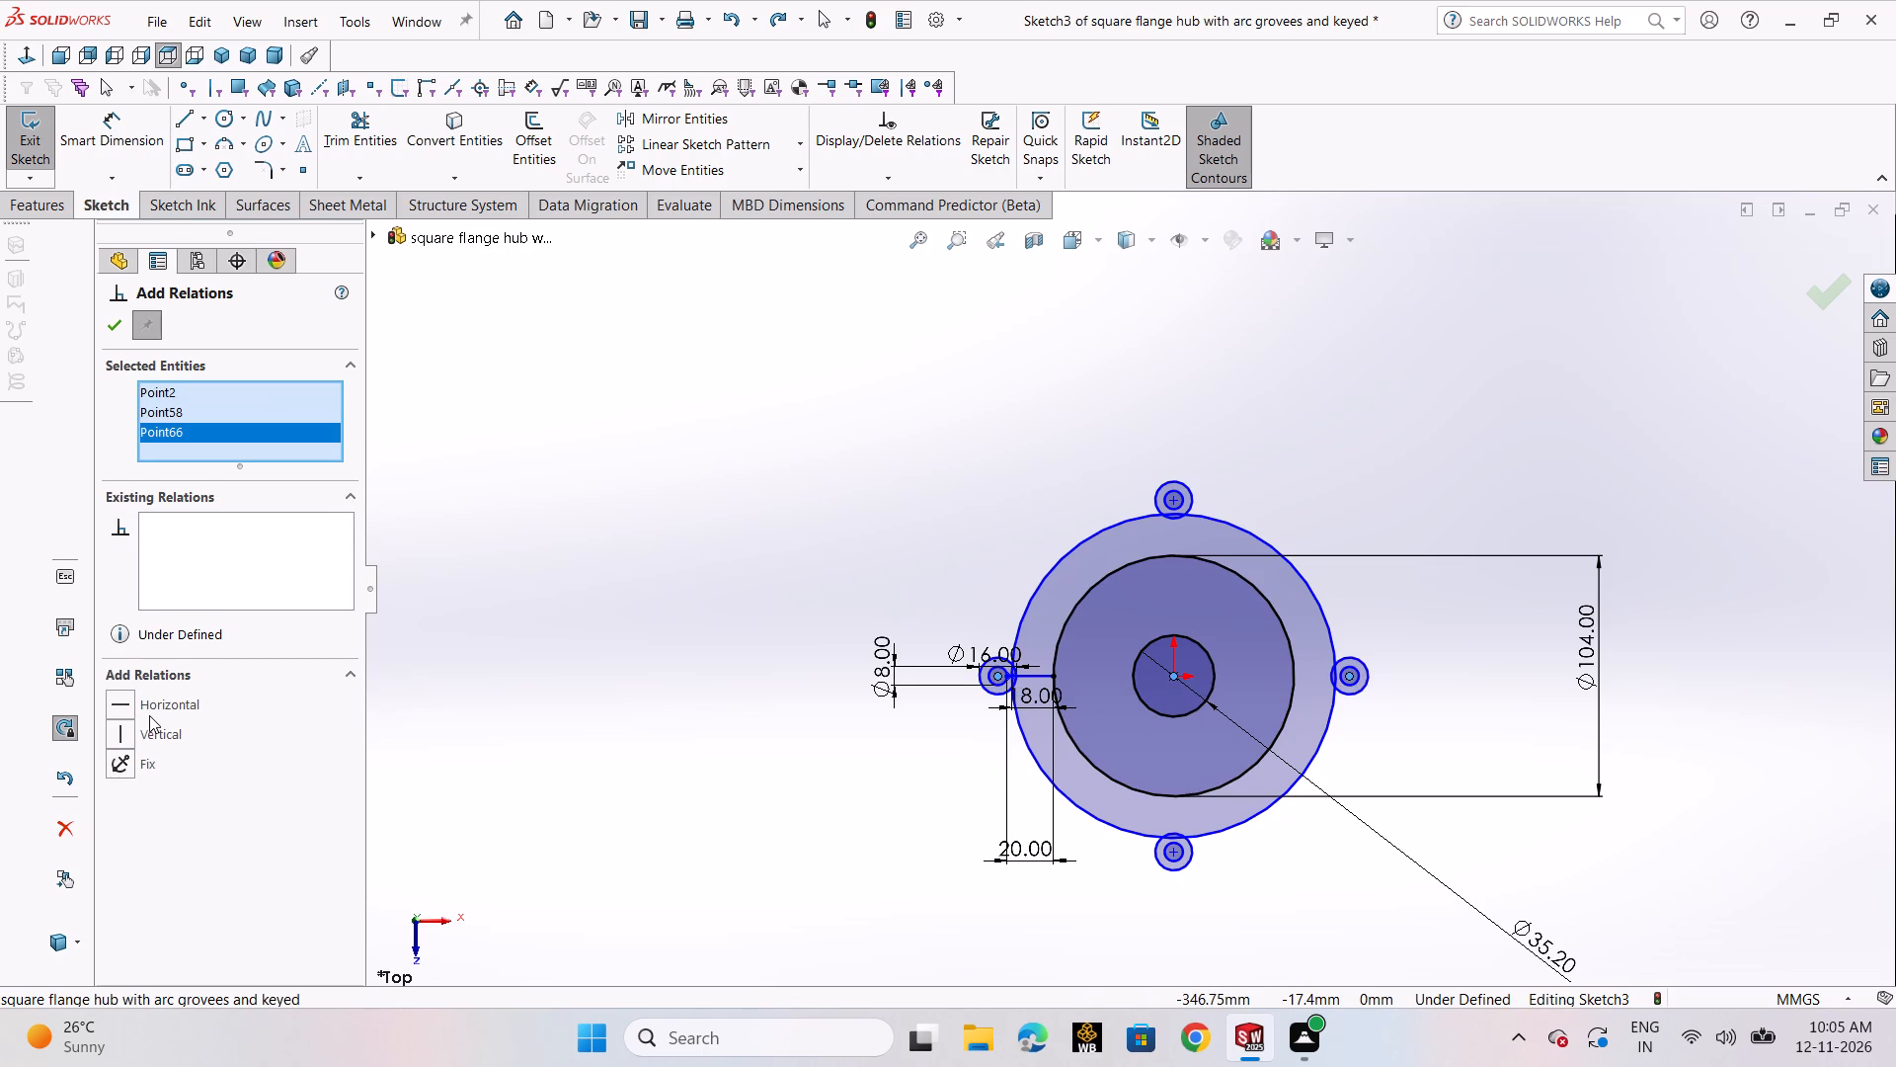
{"action": "left_click", "coordinate": [149, 703]}
{"action": "left_click", "coordinate": [117, 316]}
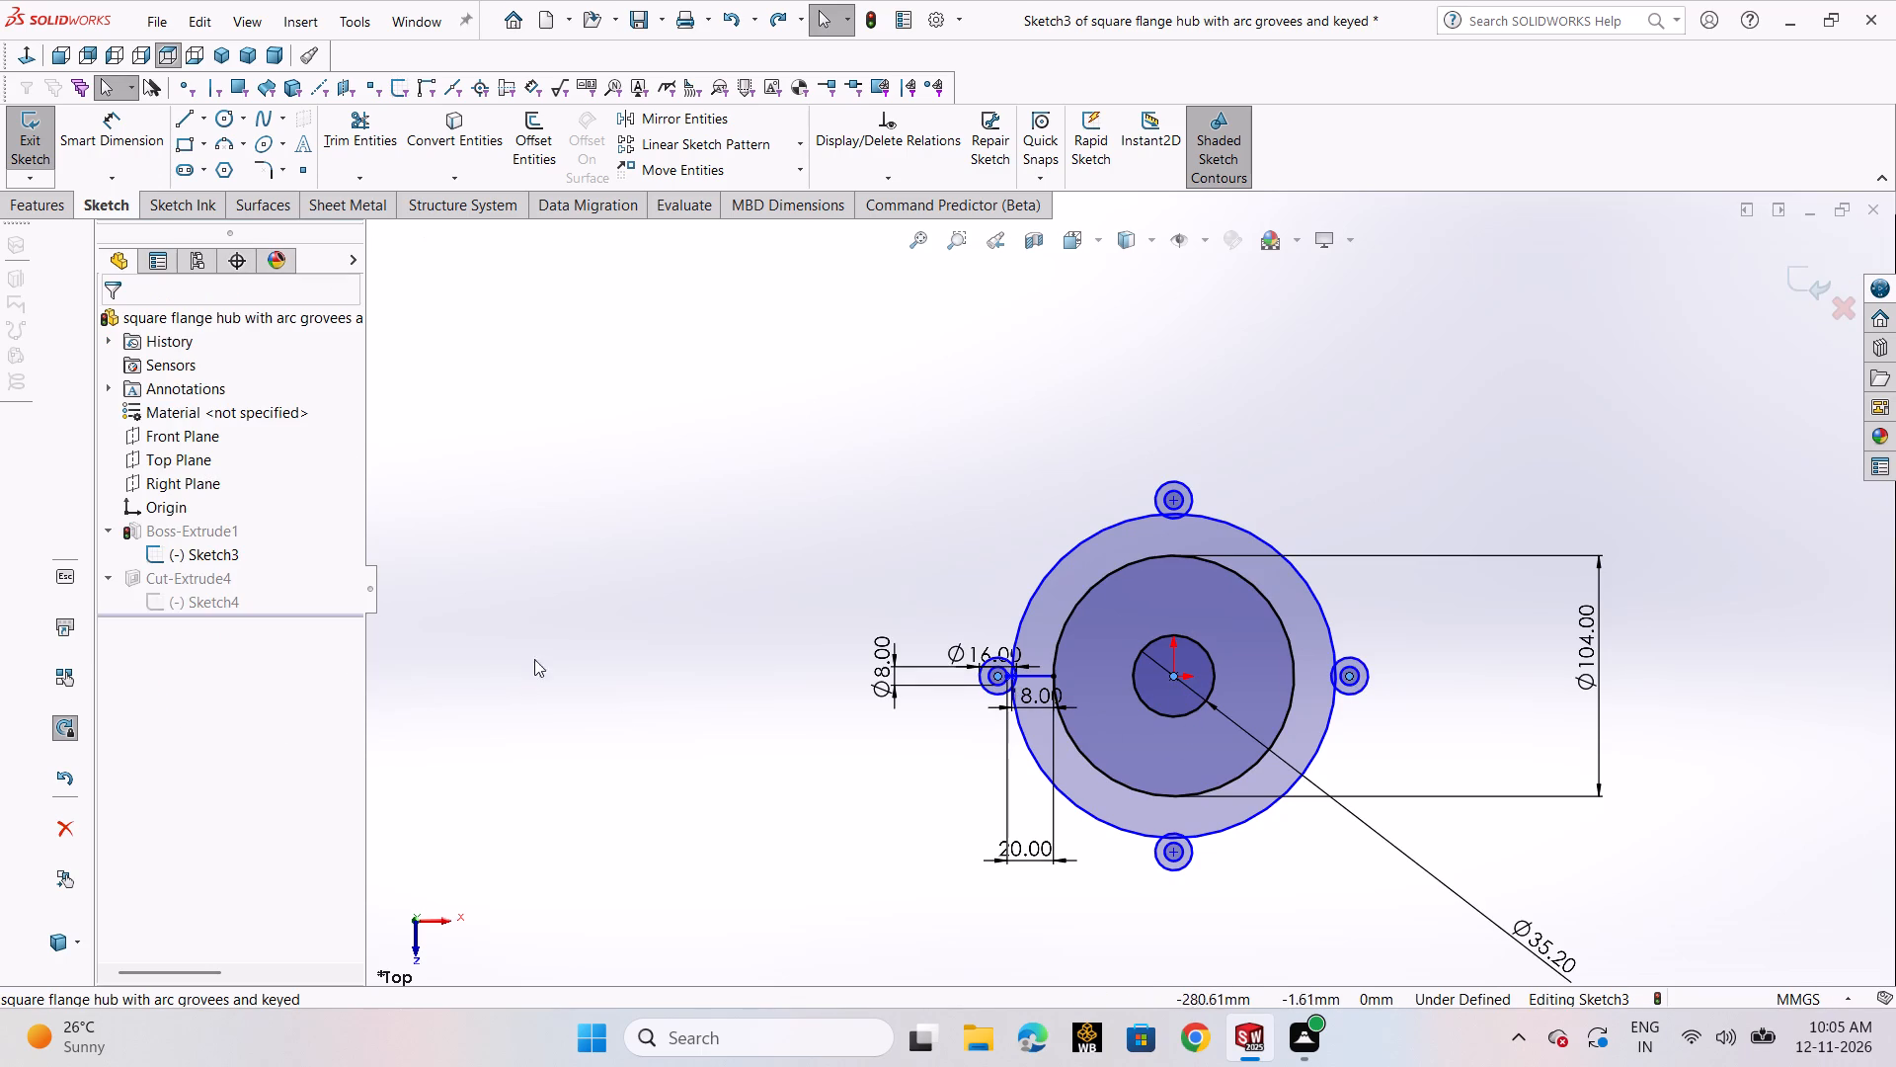
Dimension the horizontal distance from the origin to the left circle pair's centre, placing the dimension below the sketch.
{"action": "left_click", "coordinate": [129, 135]}
{"action": "scroll", "coordinate": [1450, 843], "scroll_direction": "down", "scroll_amount": 2}
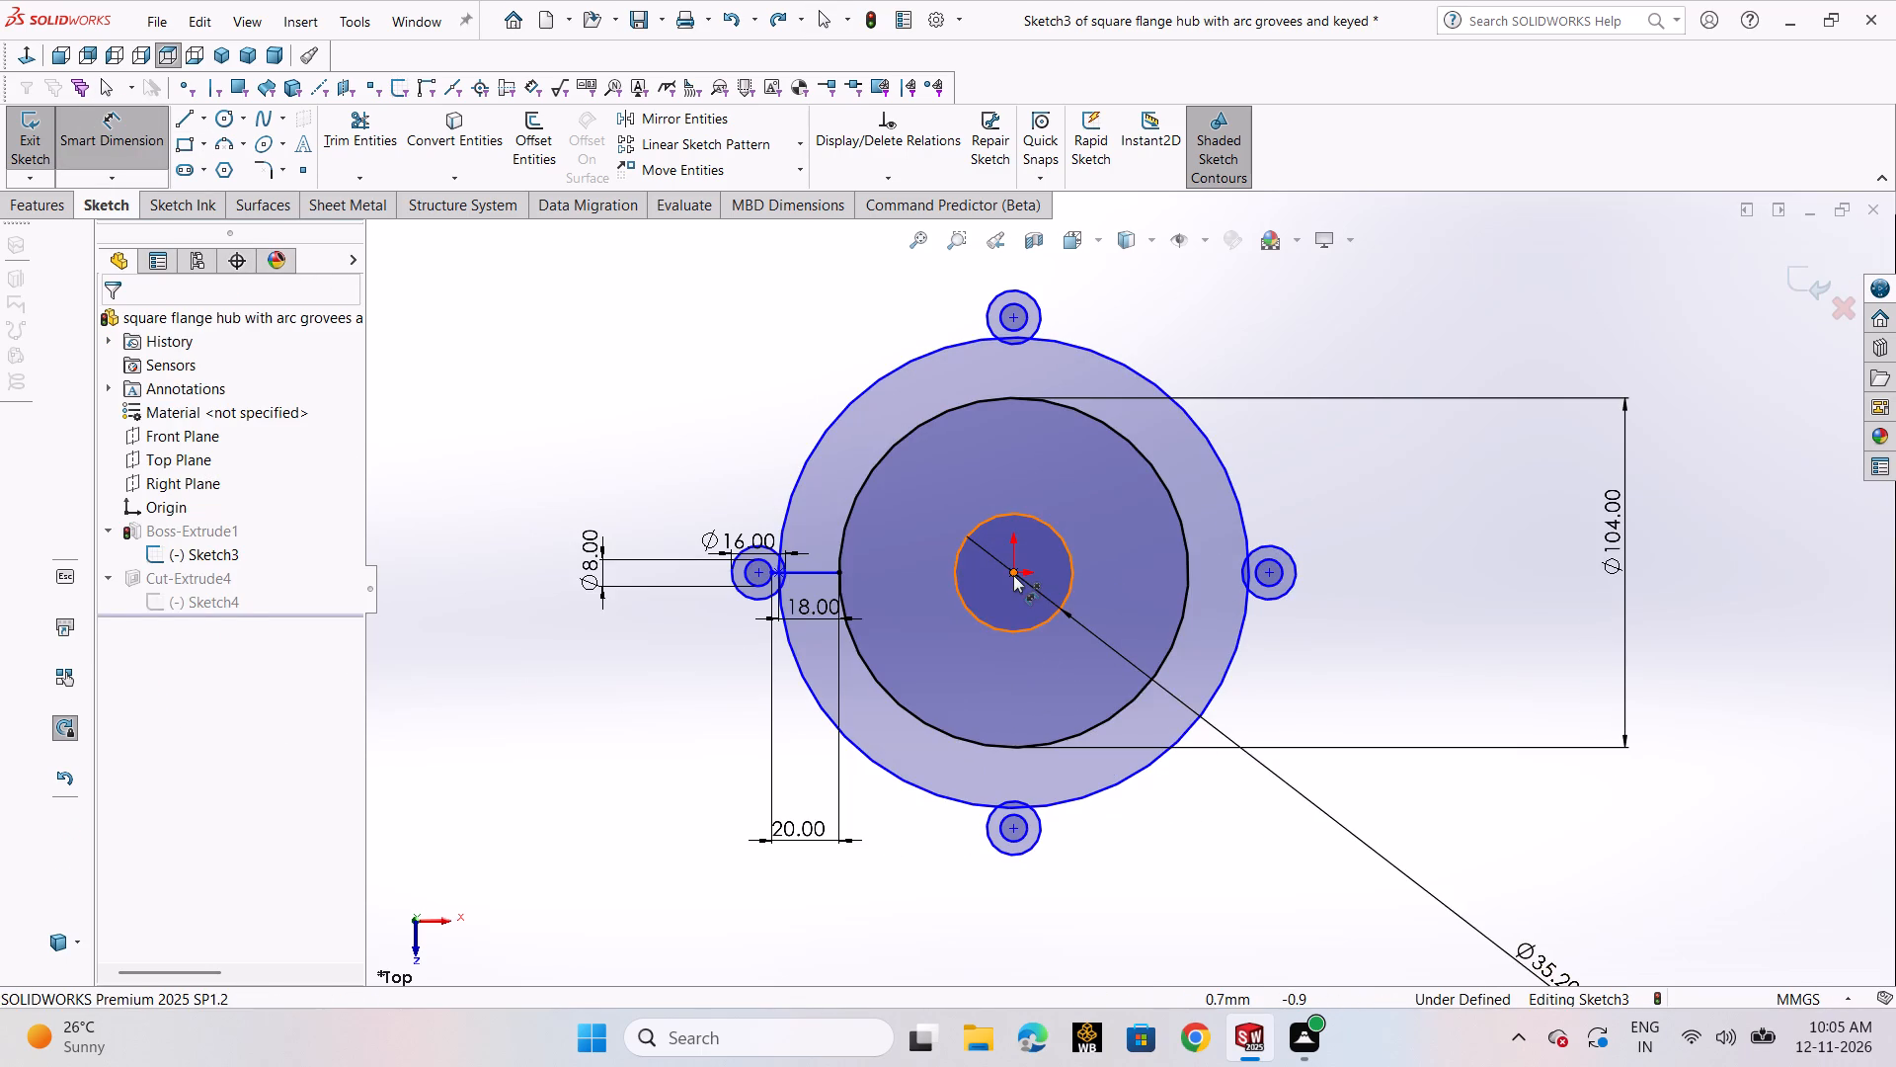
{"action": "left_click", "coordinate": [1013, 575]}
{"action": "left_click", "coordinate": [761, 572]}
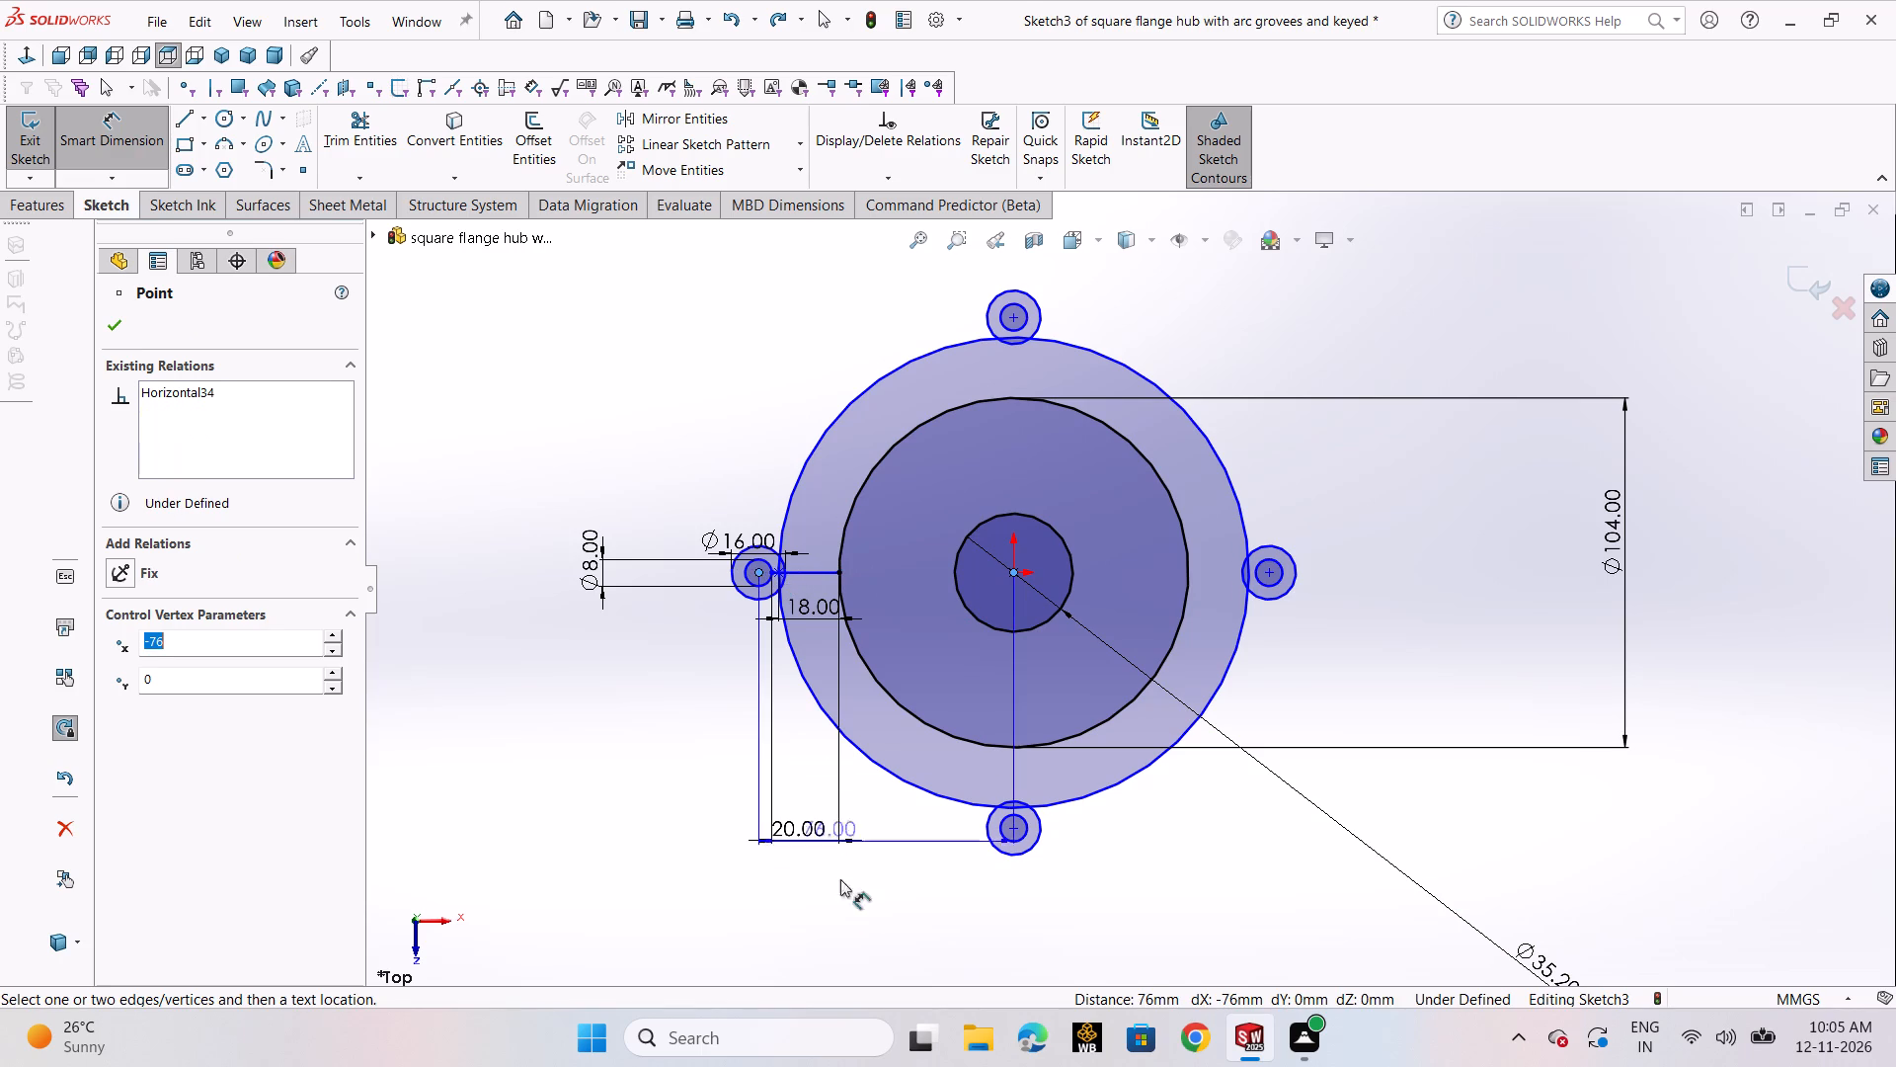
{"action": "left_click", "coordinate": [868, 952]}
{"action": "left_click", "coordinate": [773, 918]}
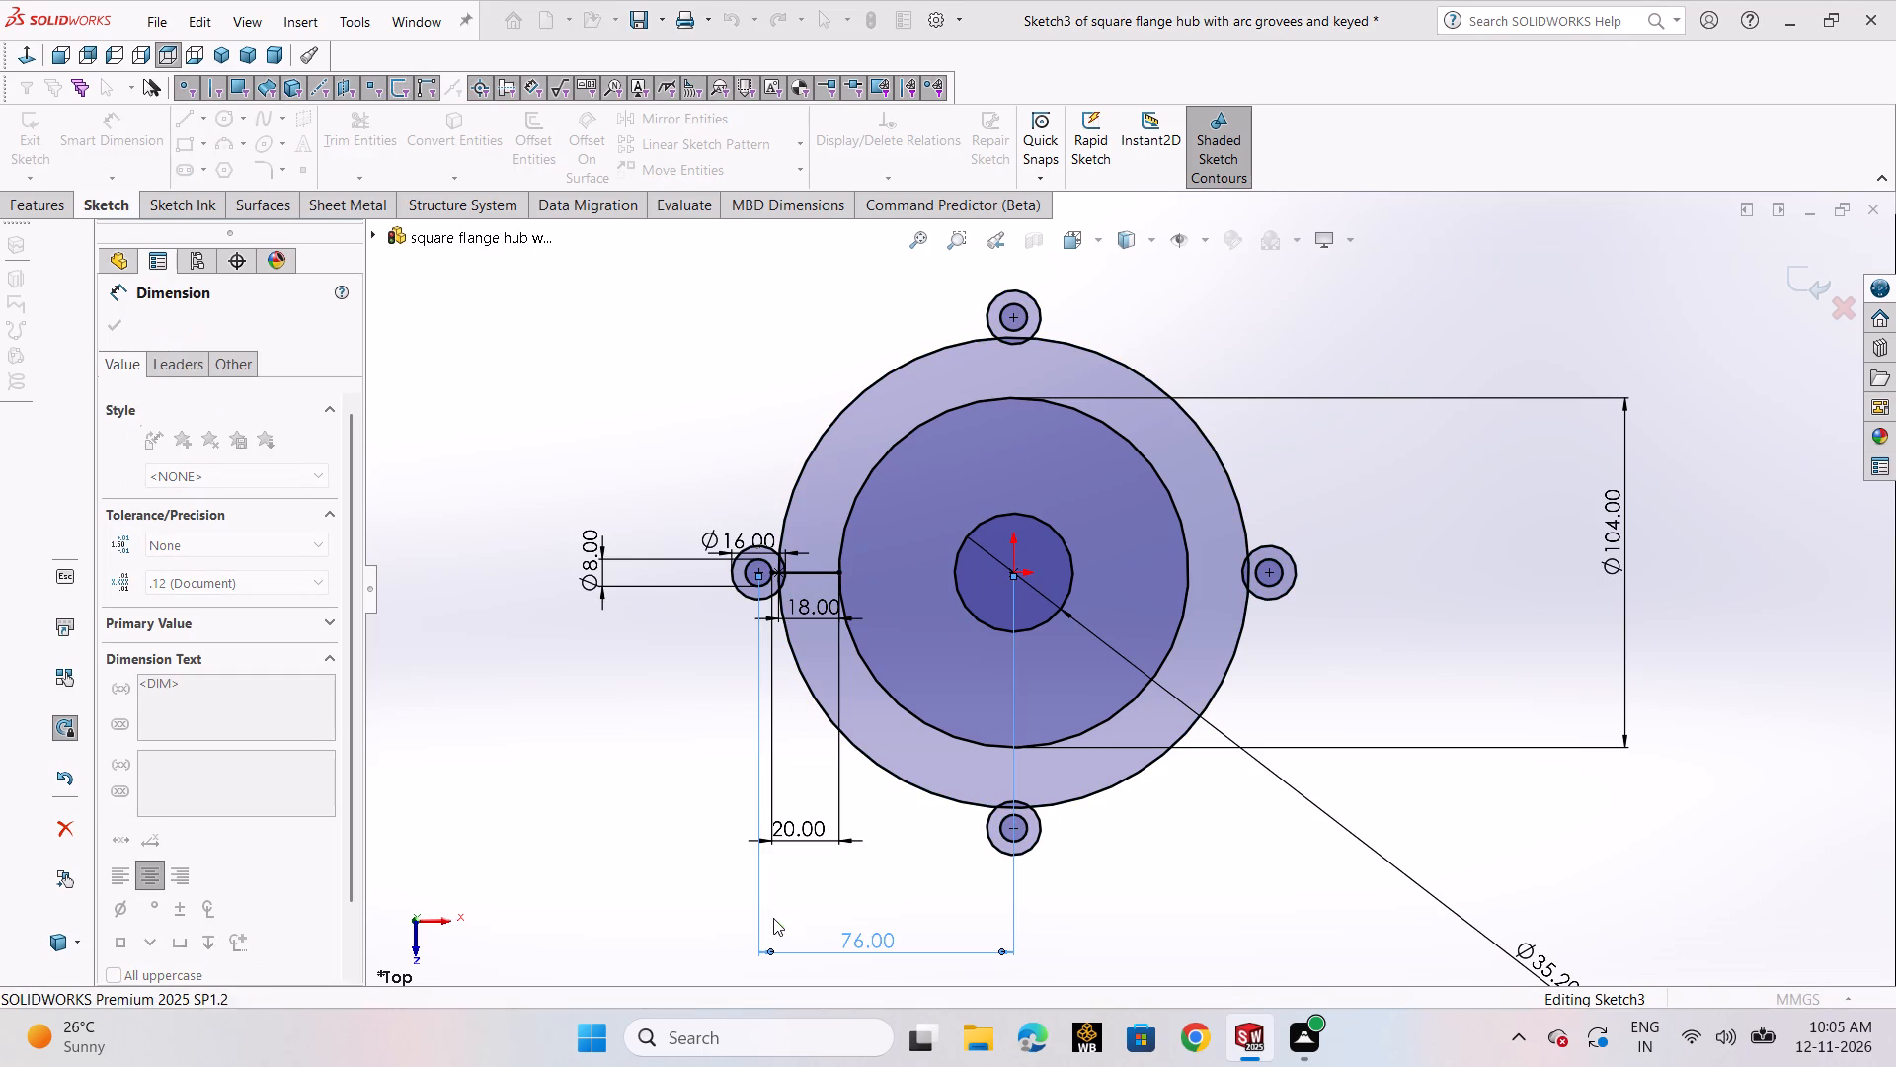
{"action": "left_click", "coordinate": [1174, 873]}
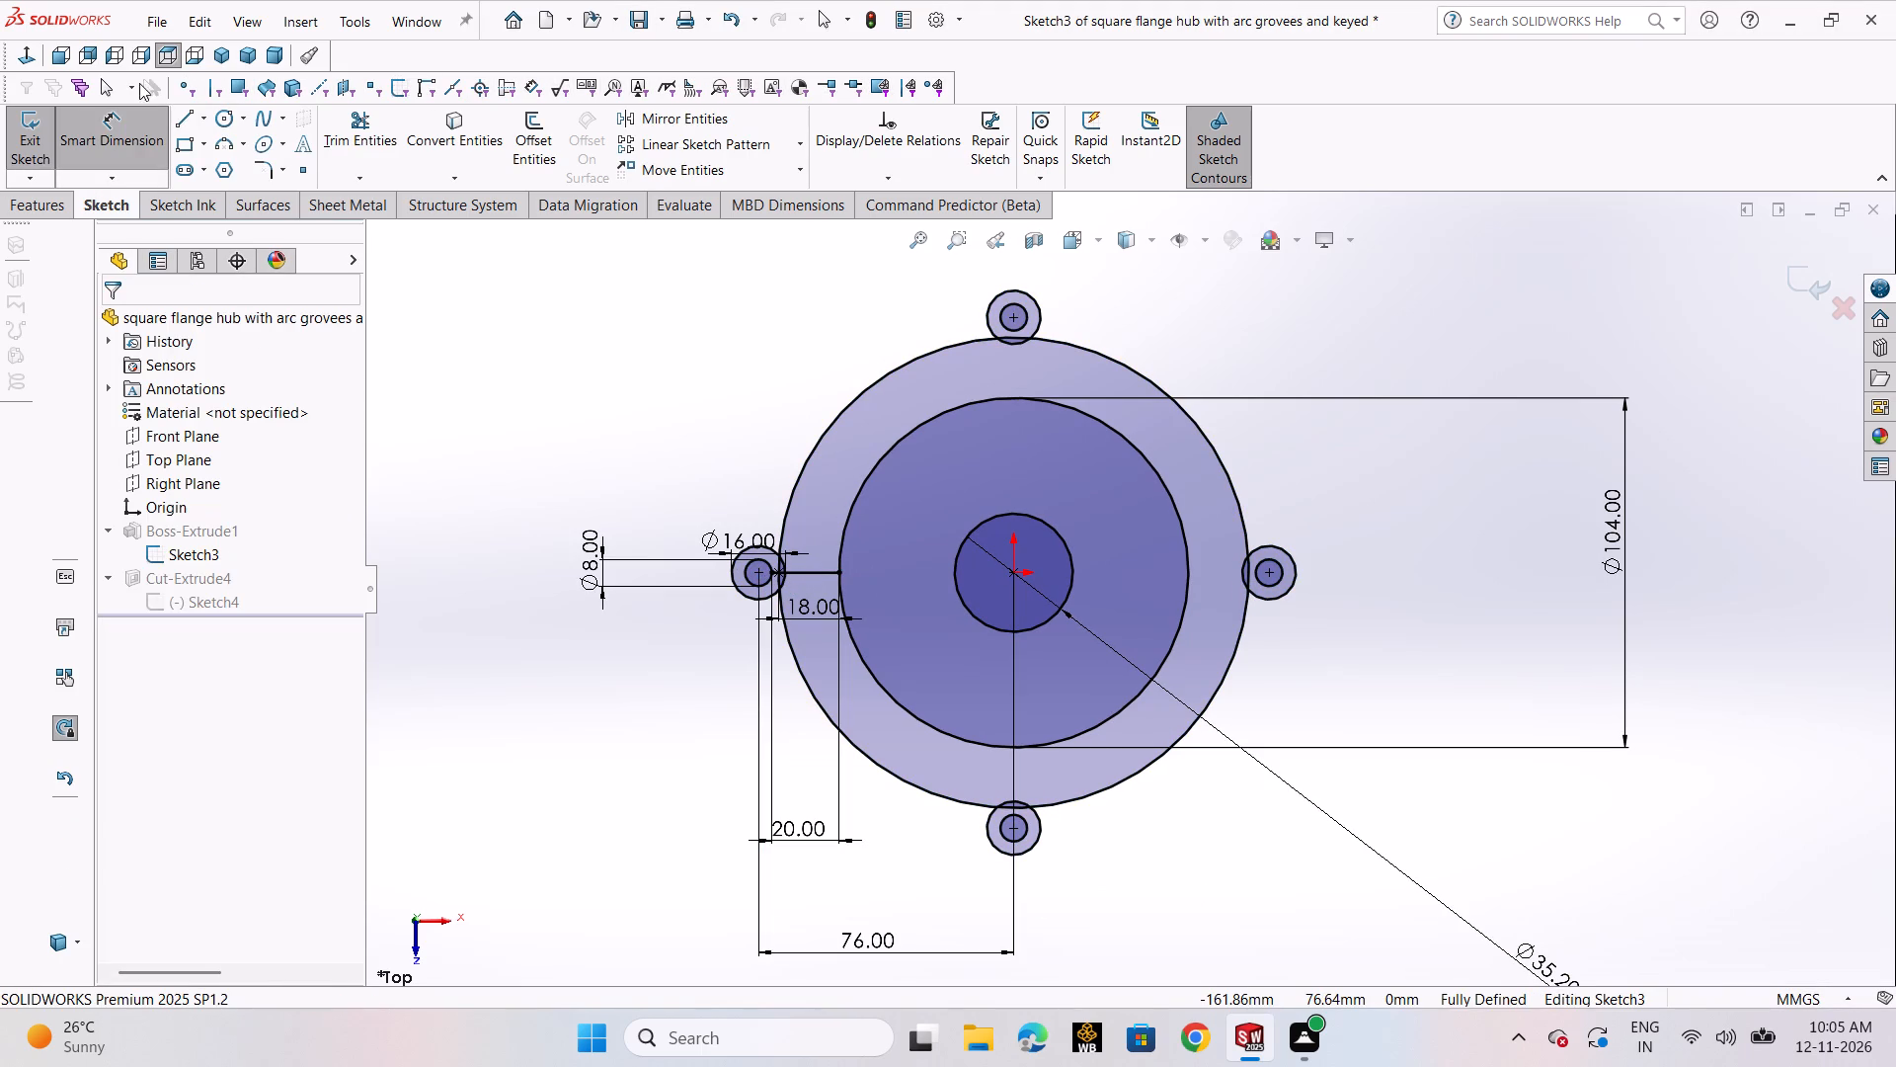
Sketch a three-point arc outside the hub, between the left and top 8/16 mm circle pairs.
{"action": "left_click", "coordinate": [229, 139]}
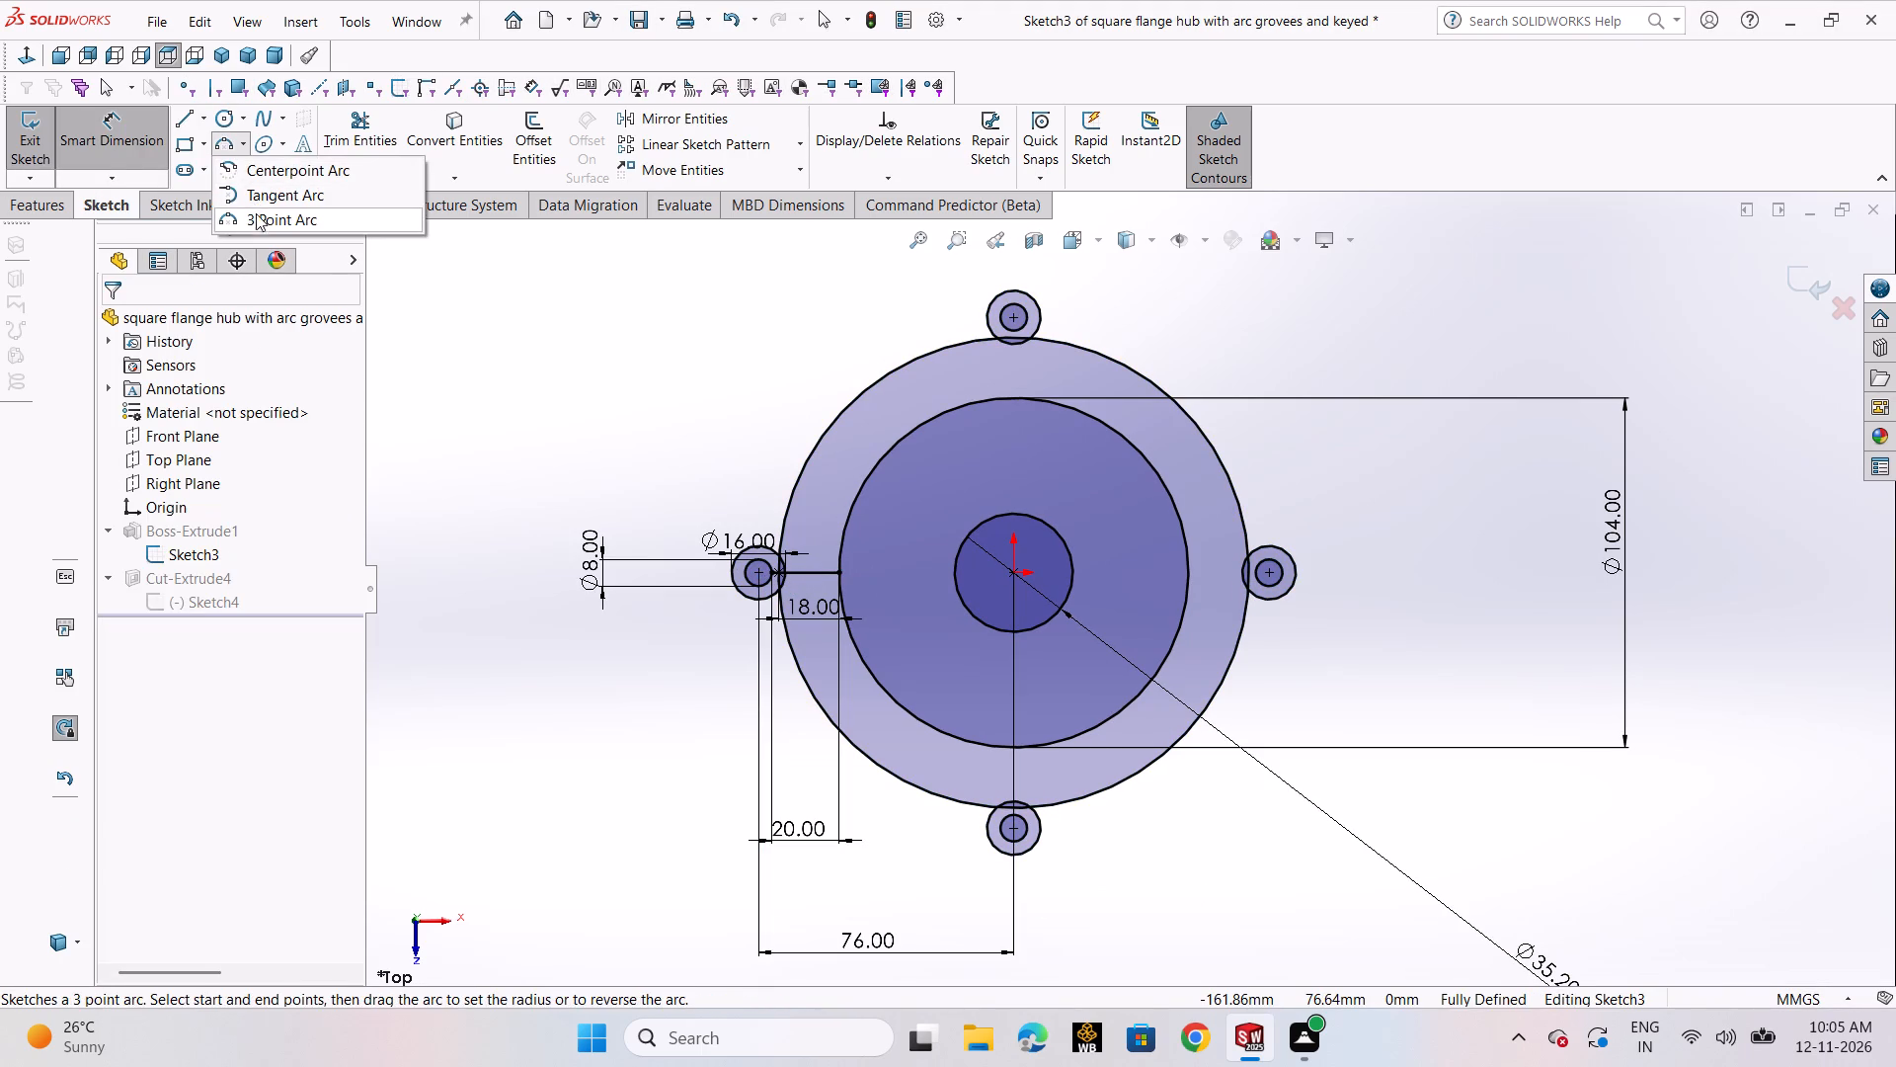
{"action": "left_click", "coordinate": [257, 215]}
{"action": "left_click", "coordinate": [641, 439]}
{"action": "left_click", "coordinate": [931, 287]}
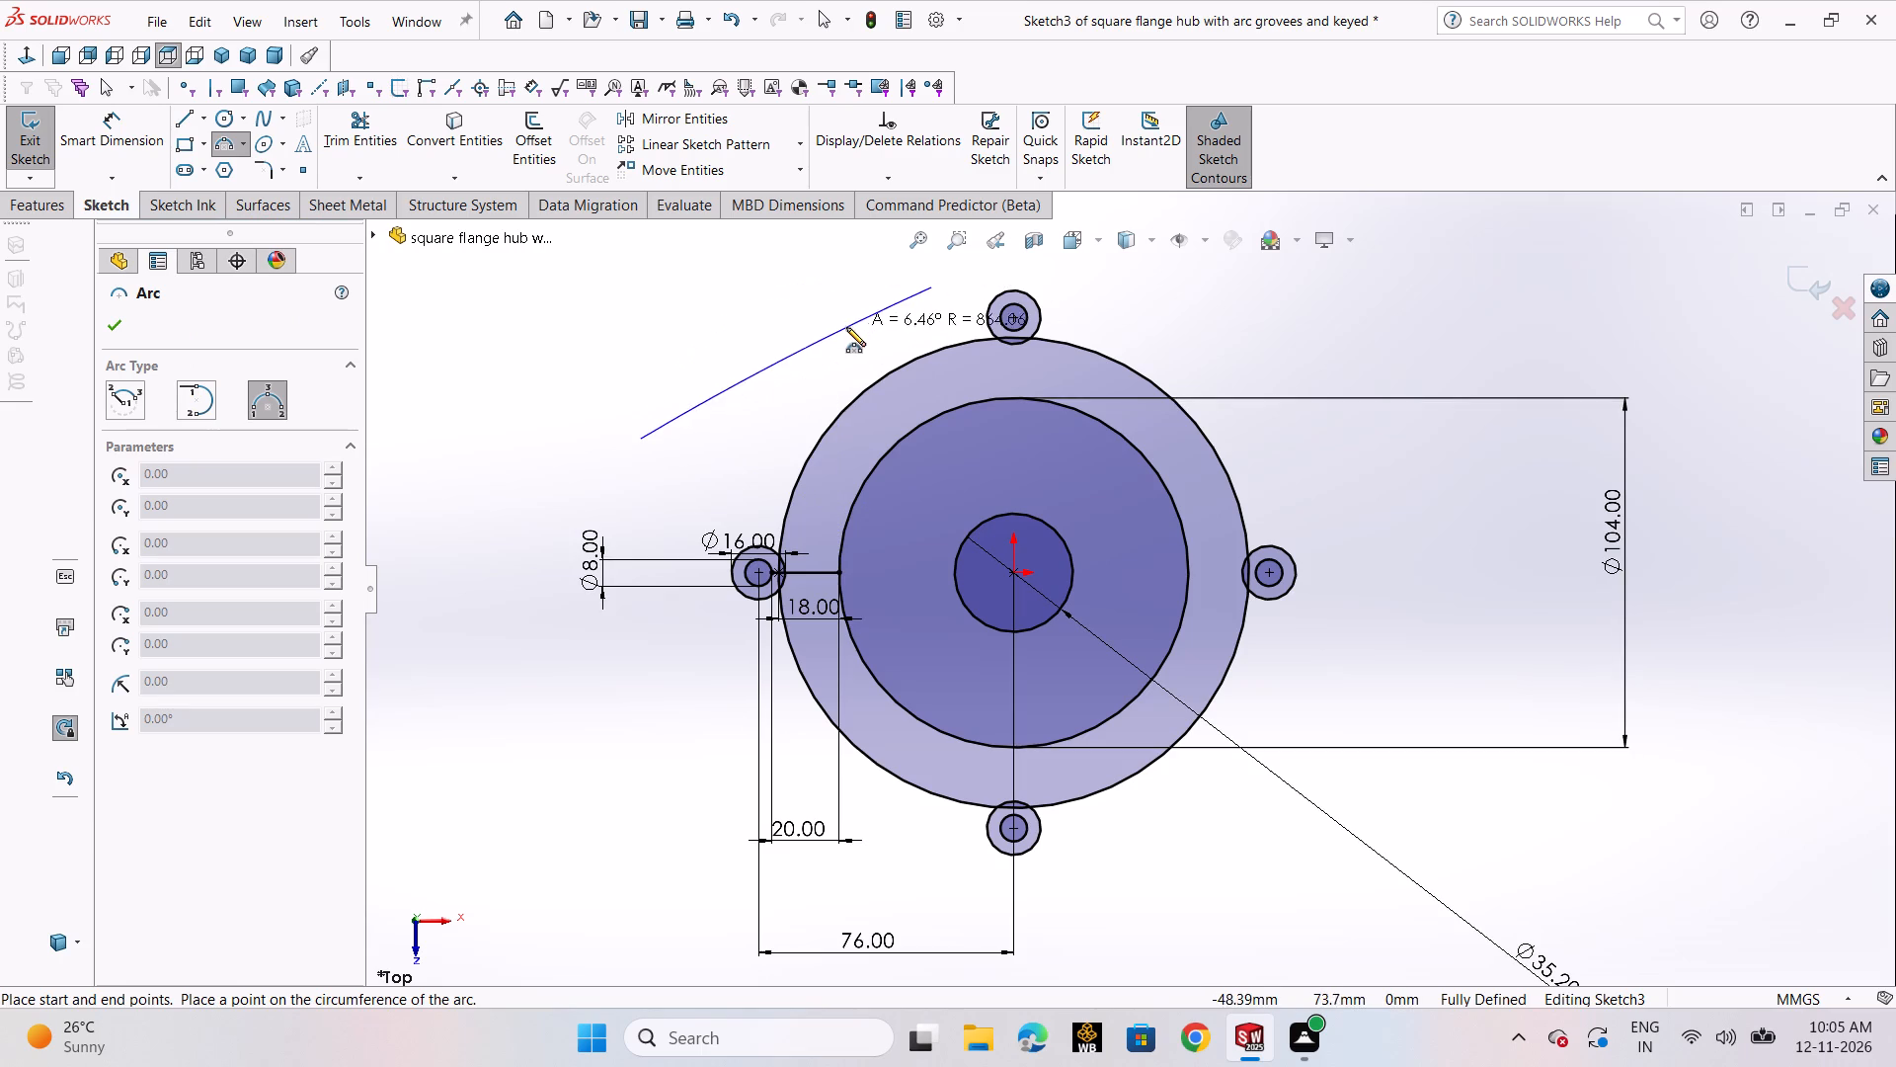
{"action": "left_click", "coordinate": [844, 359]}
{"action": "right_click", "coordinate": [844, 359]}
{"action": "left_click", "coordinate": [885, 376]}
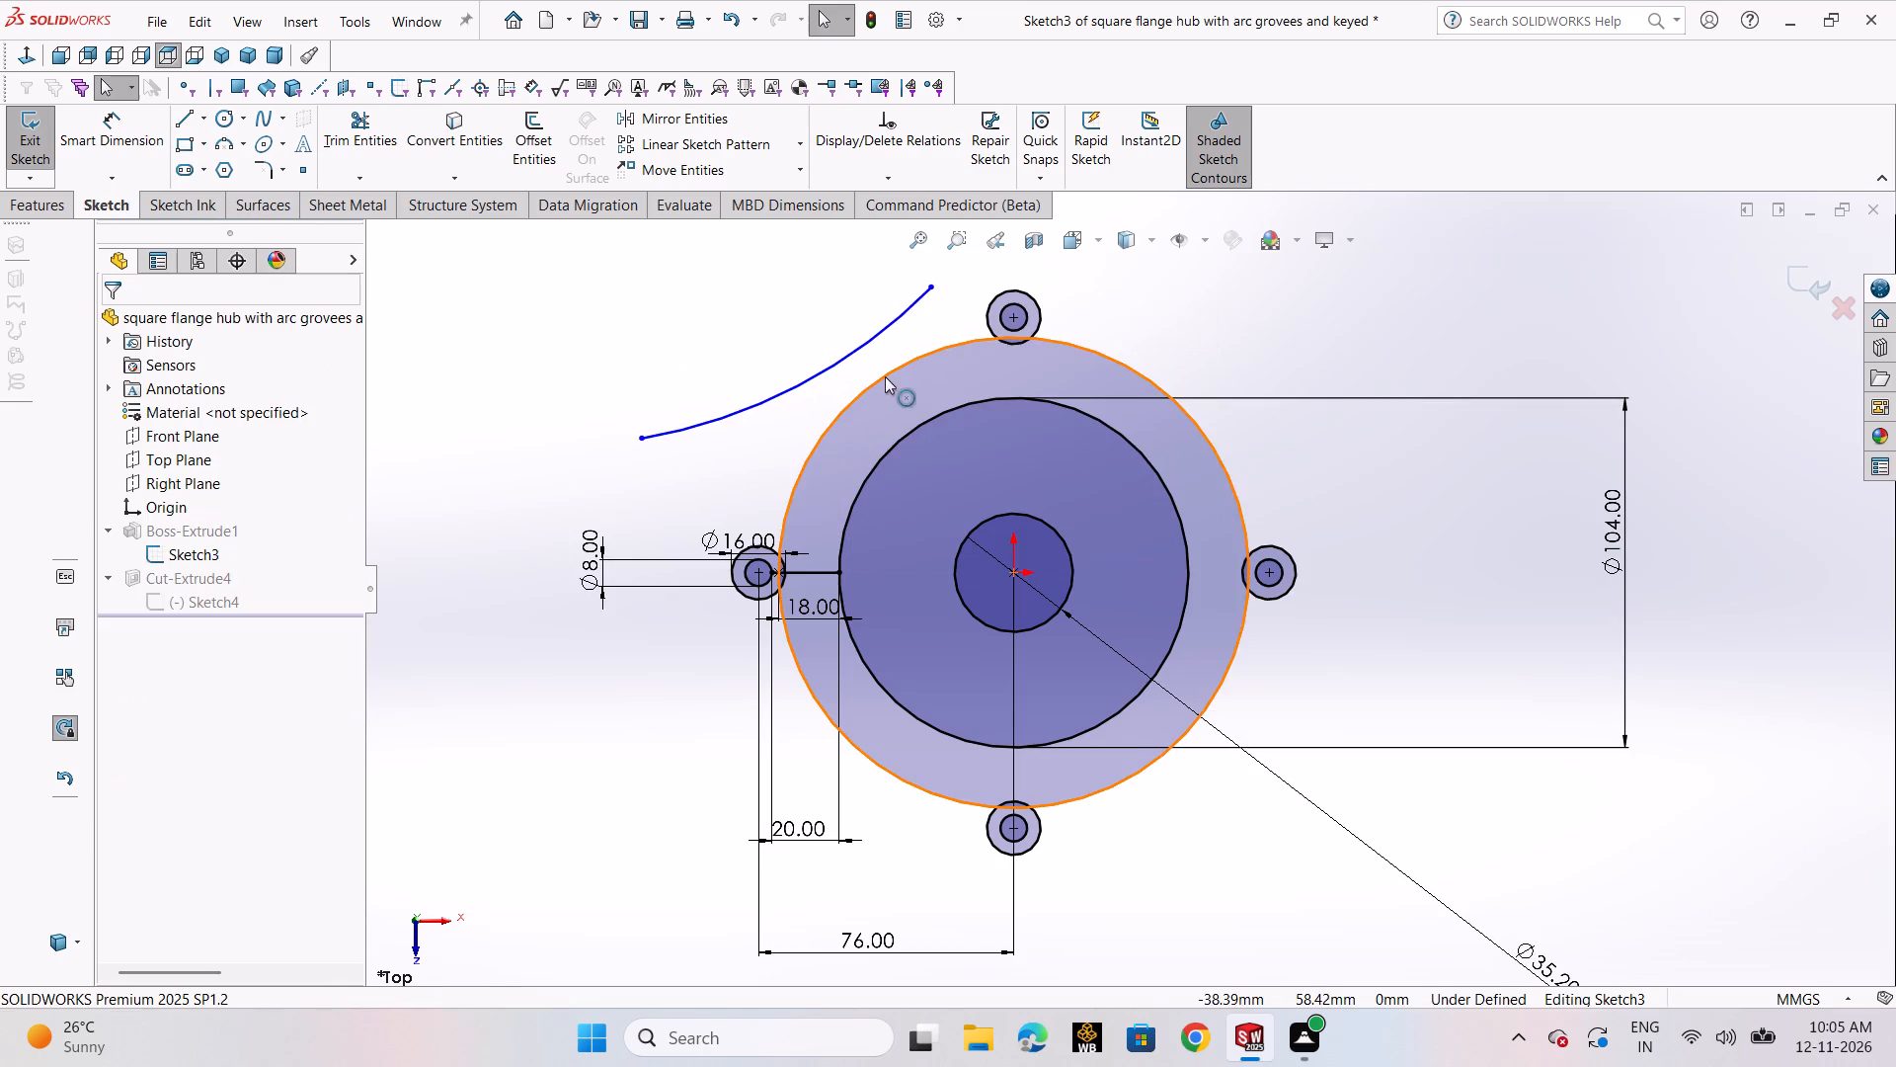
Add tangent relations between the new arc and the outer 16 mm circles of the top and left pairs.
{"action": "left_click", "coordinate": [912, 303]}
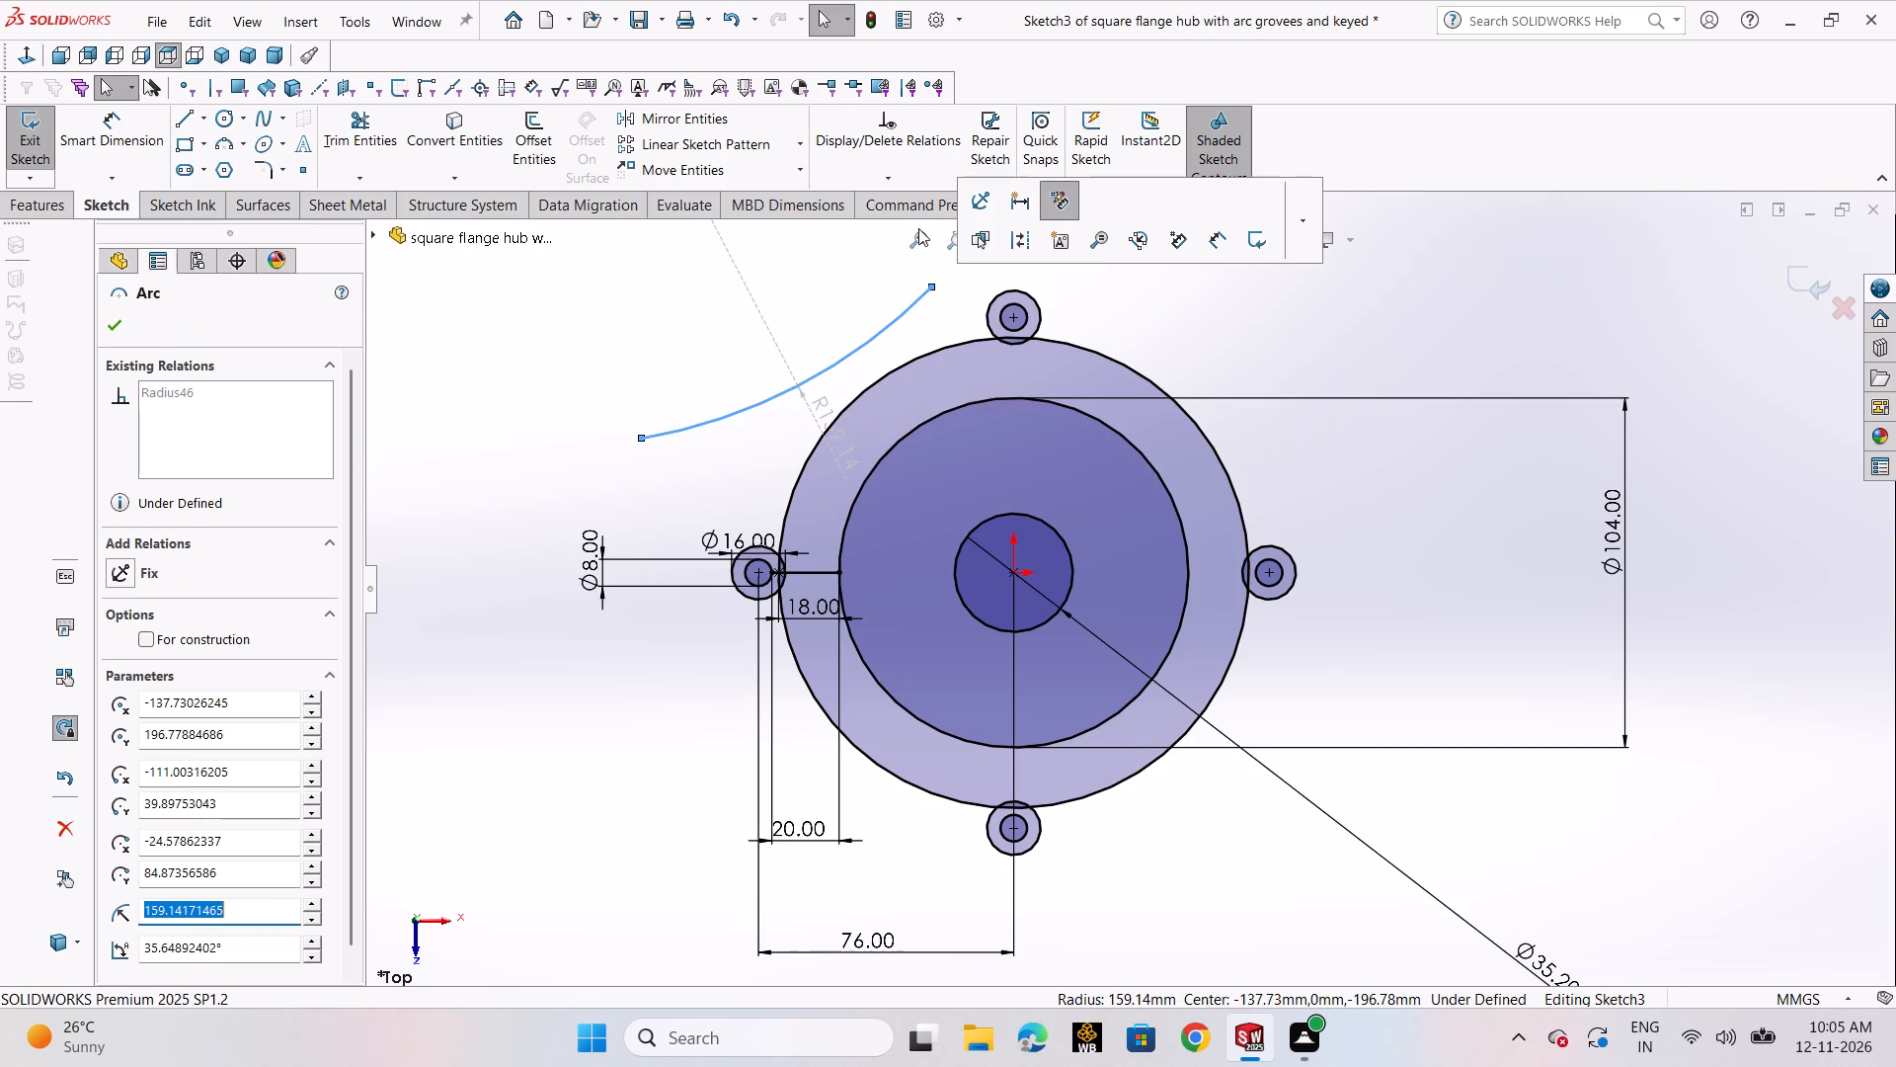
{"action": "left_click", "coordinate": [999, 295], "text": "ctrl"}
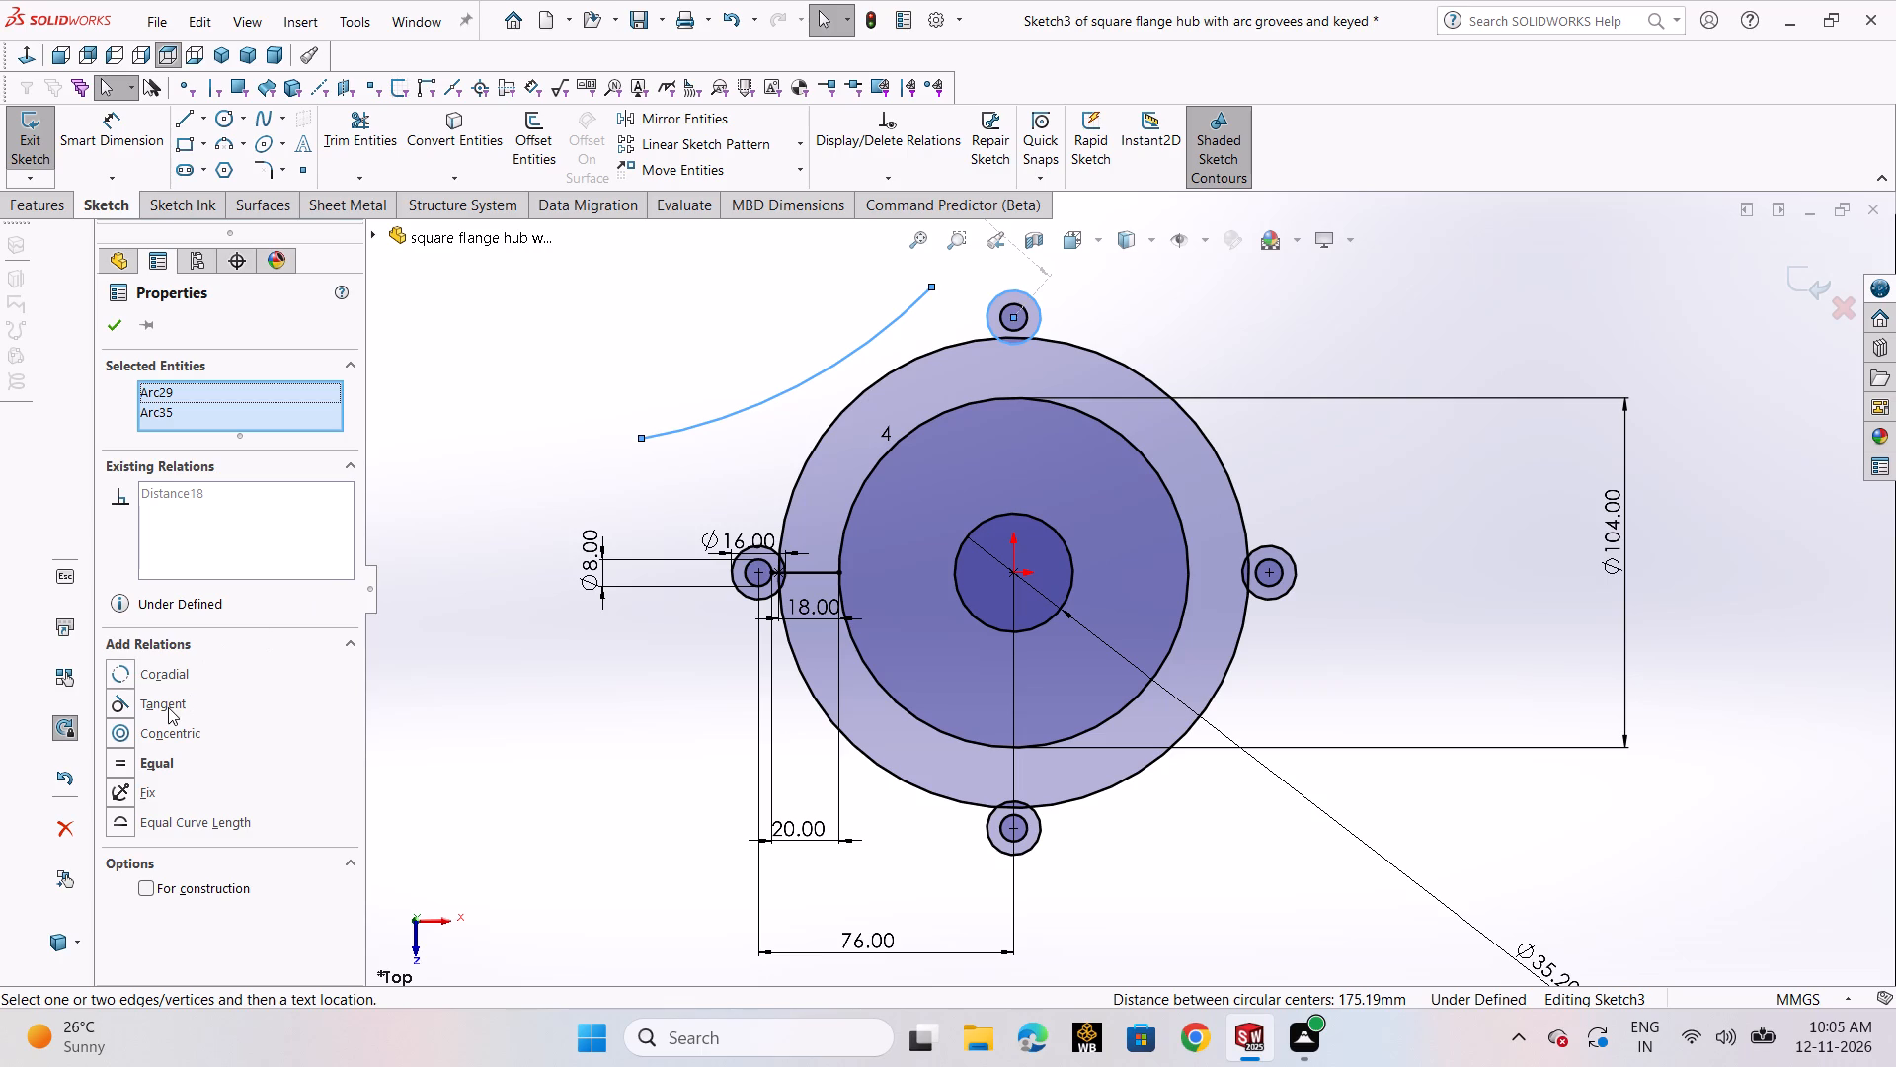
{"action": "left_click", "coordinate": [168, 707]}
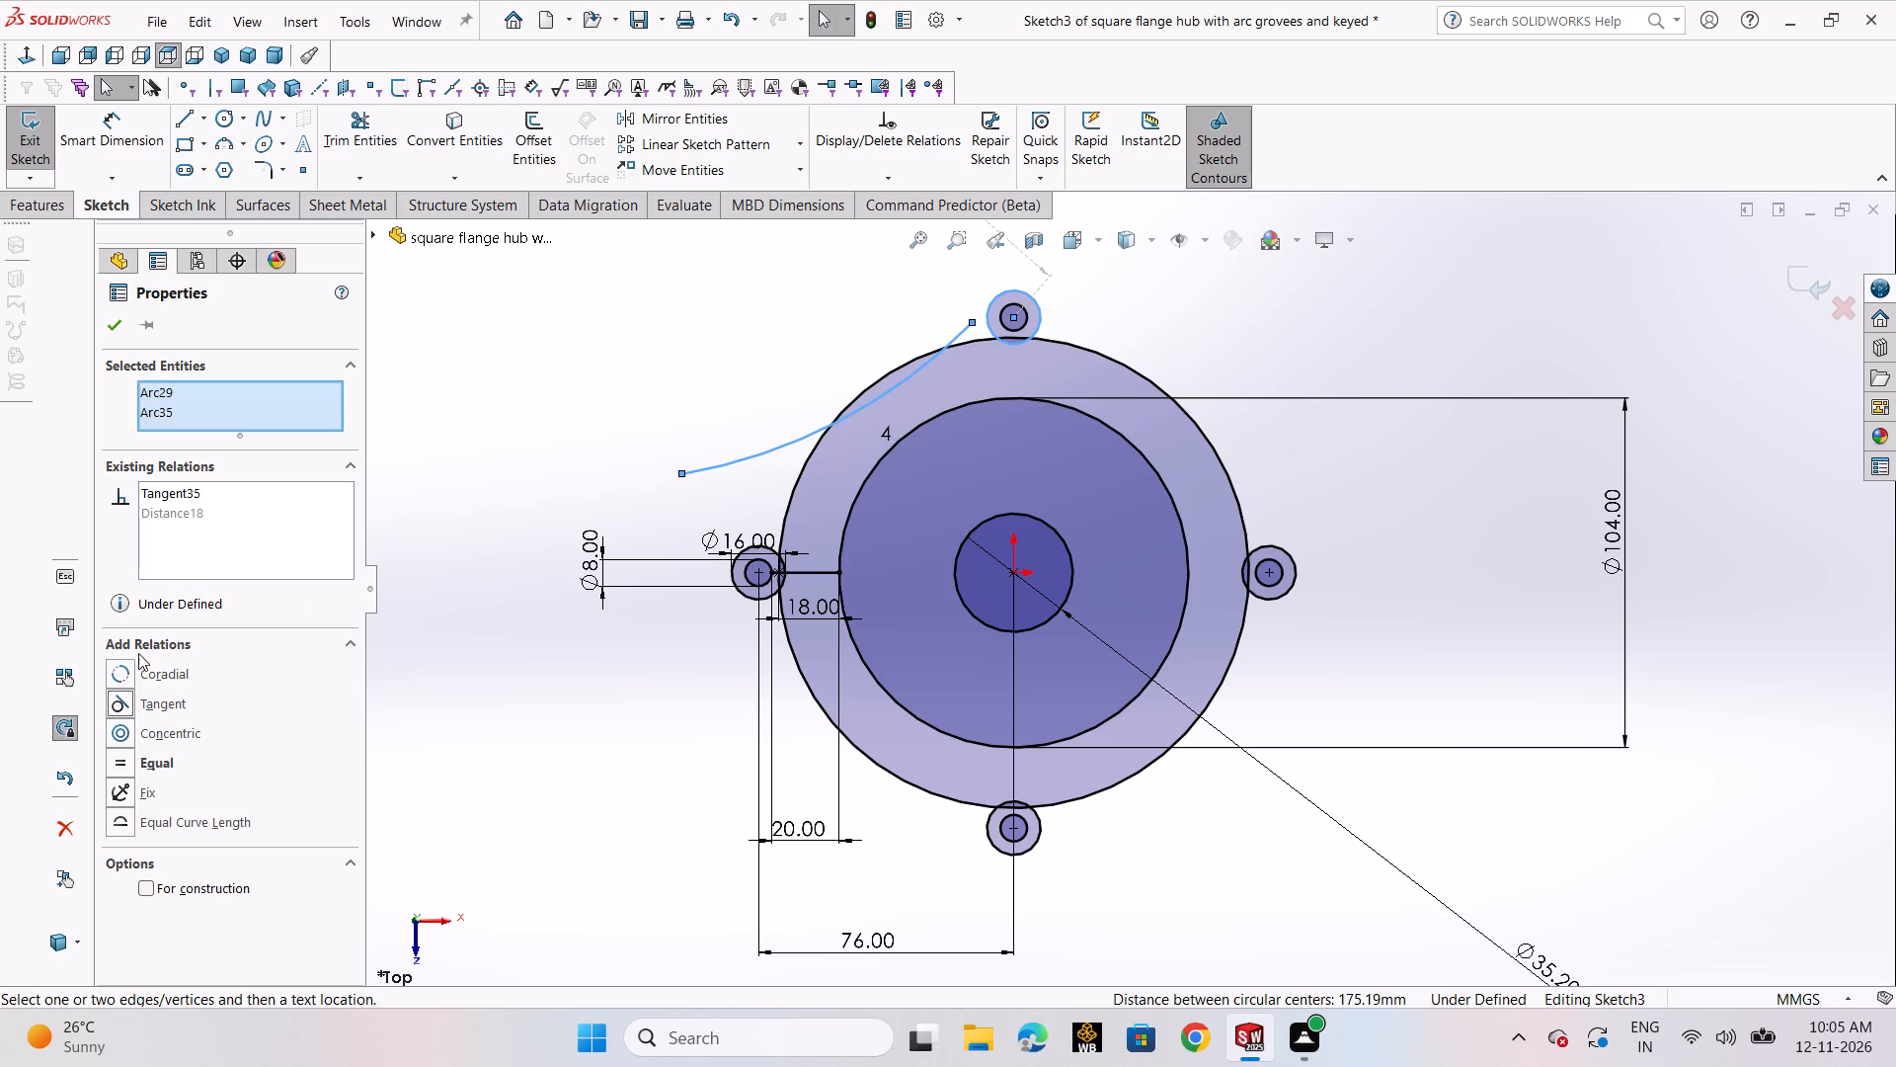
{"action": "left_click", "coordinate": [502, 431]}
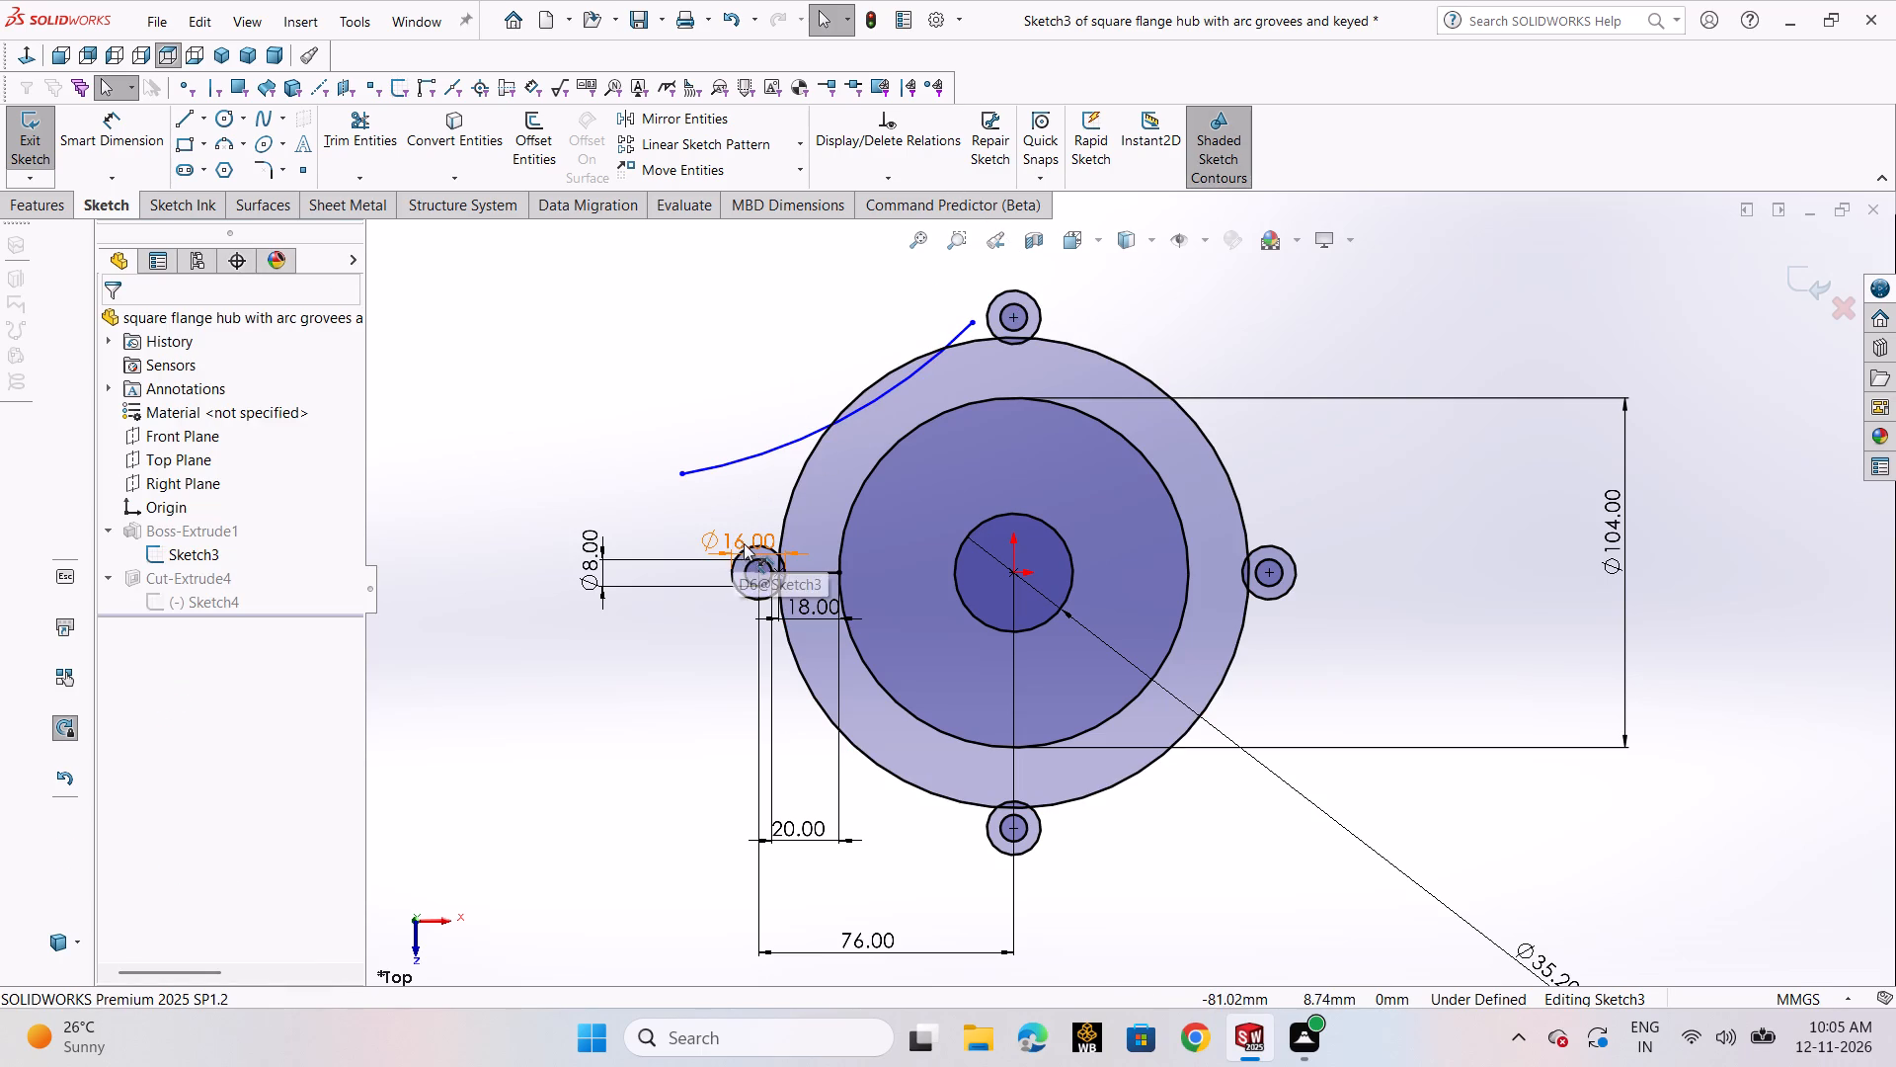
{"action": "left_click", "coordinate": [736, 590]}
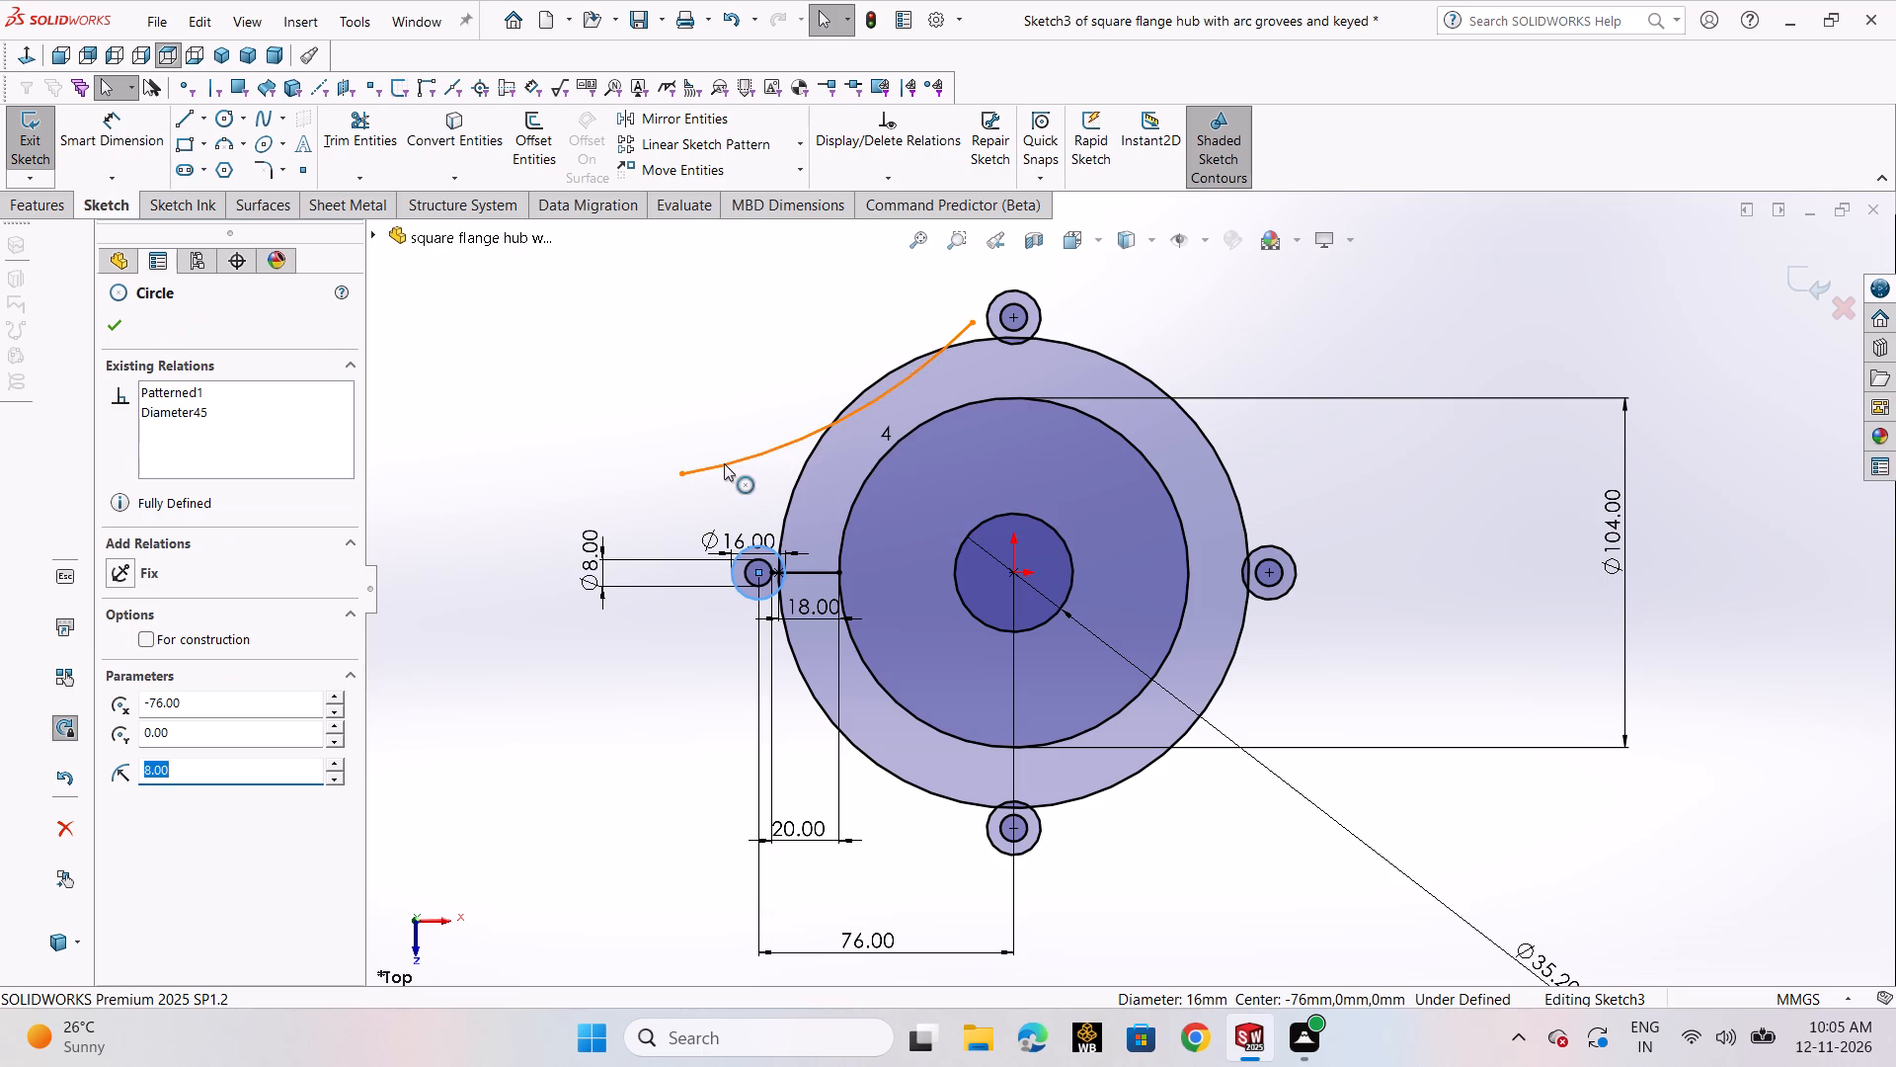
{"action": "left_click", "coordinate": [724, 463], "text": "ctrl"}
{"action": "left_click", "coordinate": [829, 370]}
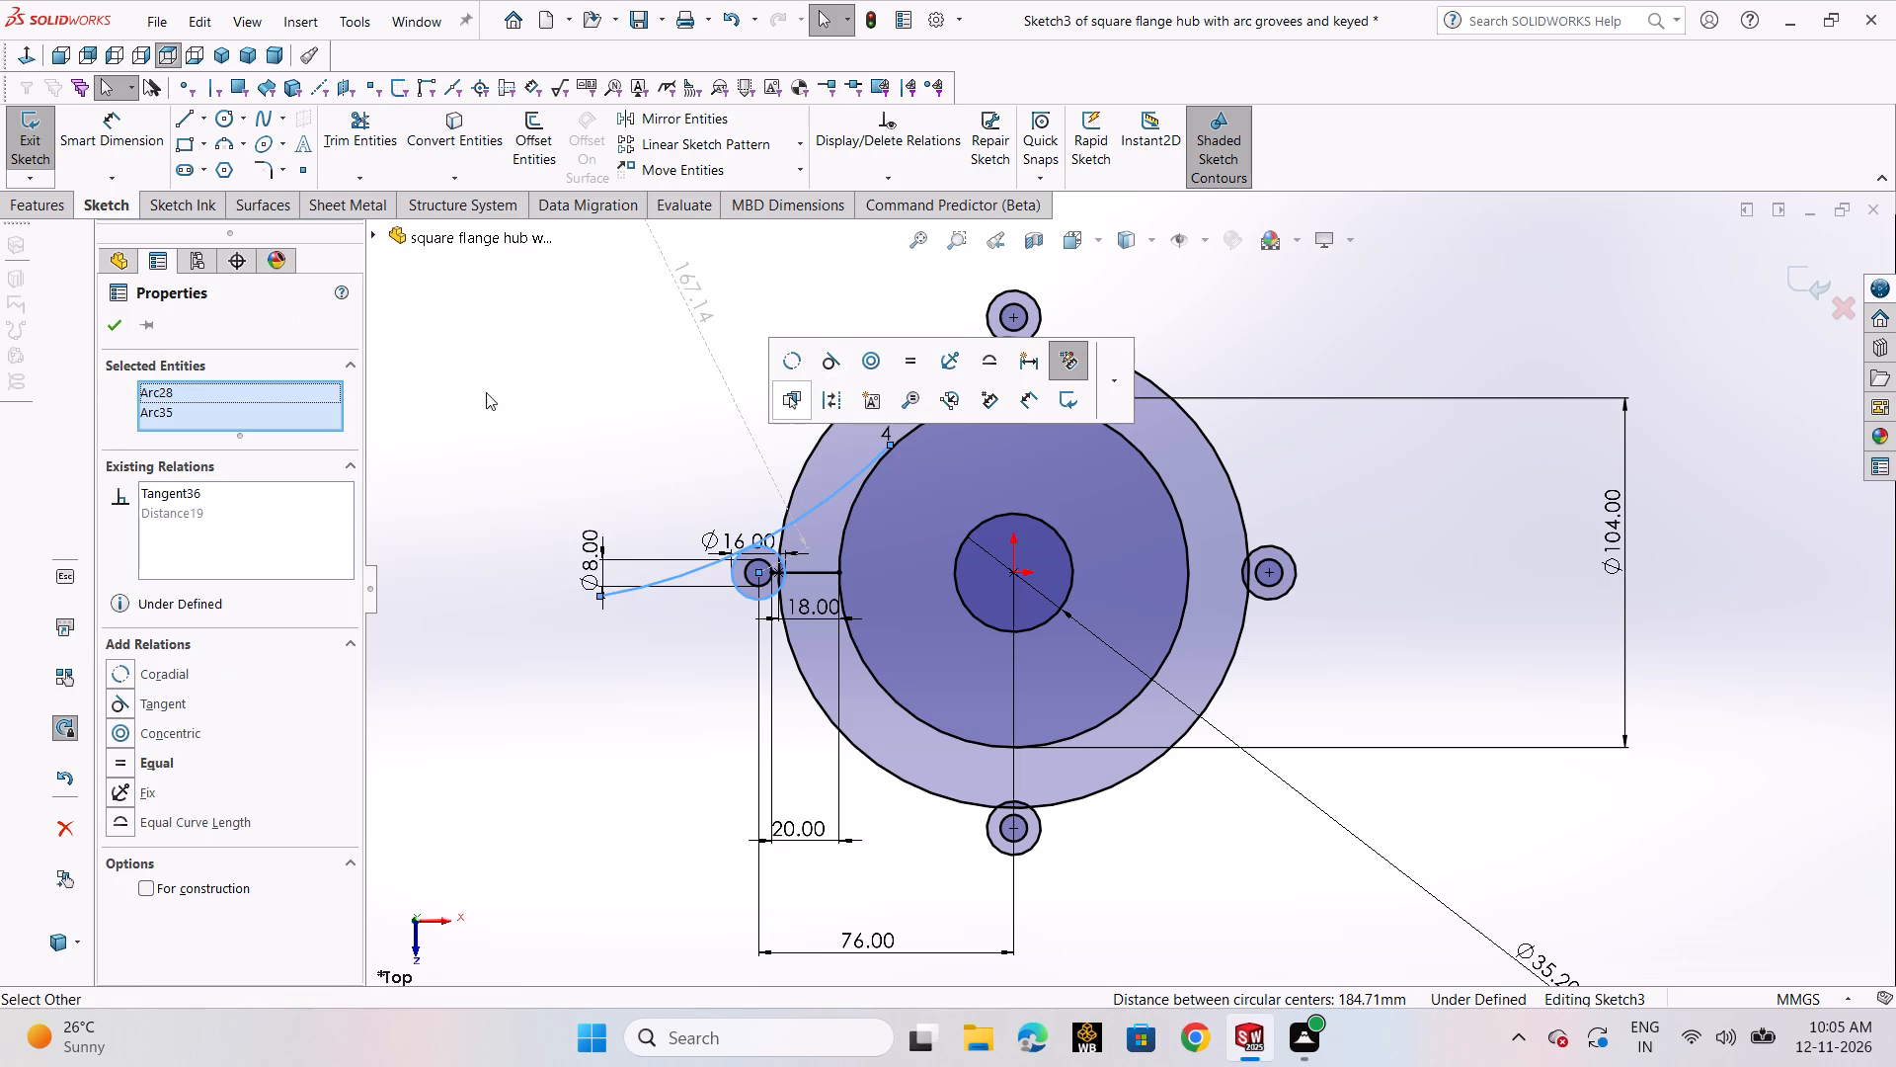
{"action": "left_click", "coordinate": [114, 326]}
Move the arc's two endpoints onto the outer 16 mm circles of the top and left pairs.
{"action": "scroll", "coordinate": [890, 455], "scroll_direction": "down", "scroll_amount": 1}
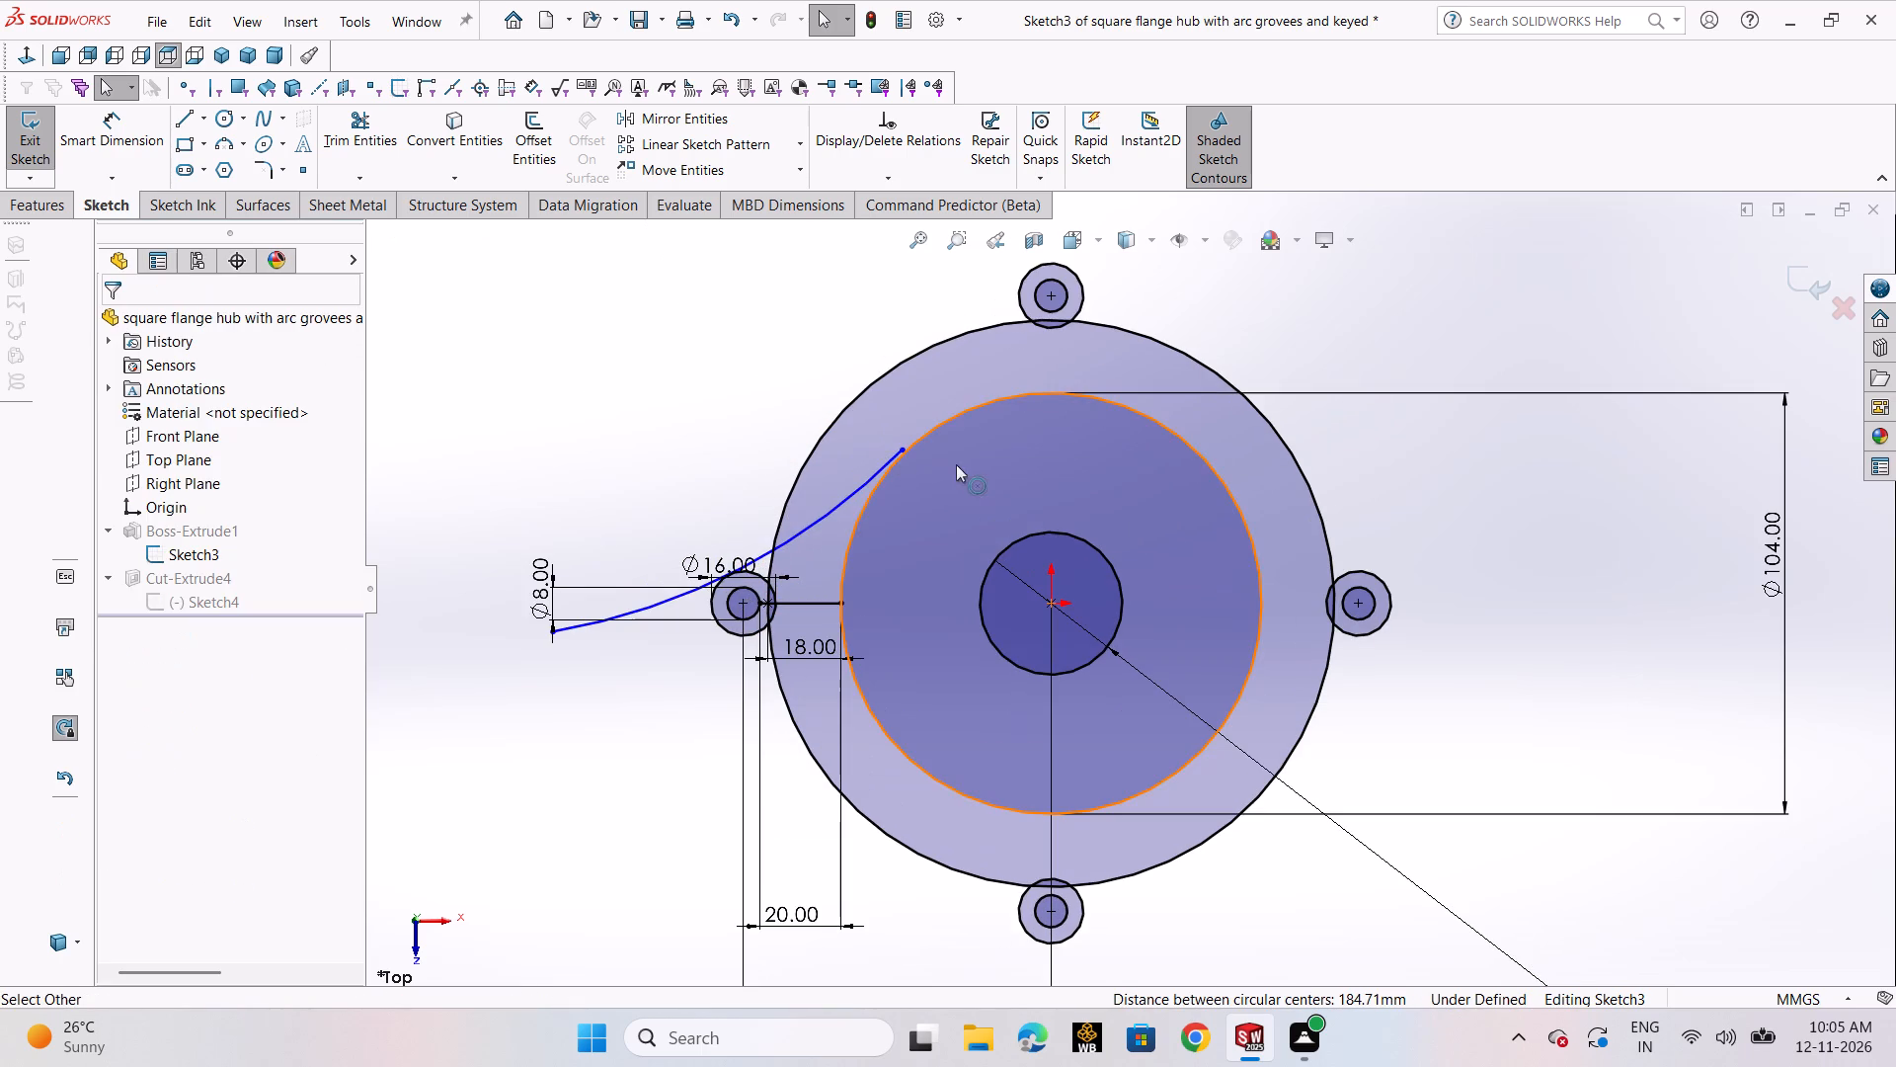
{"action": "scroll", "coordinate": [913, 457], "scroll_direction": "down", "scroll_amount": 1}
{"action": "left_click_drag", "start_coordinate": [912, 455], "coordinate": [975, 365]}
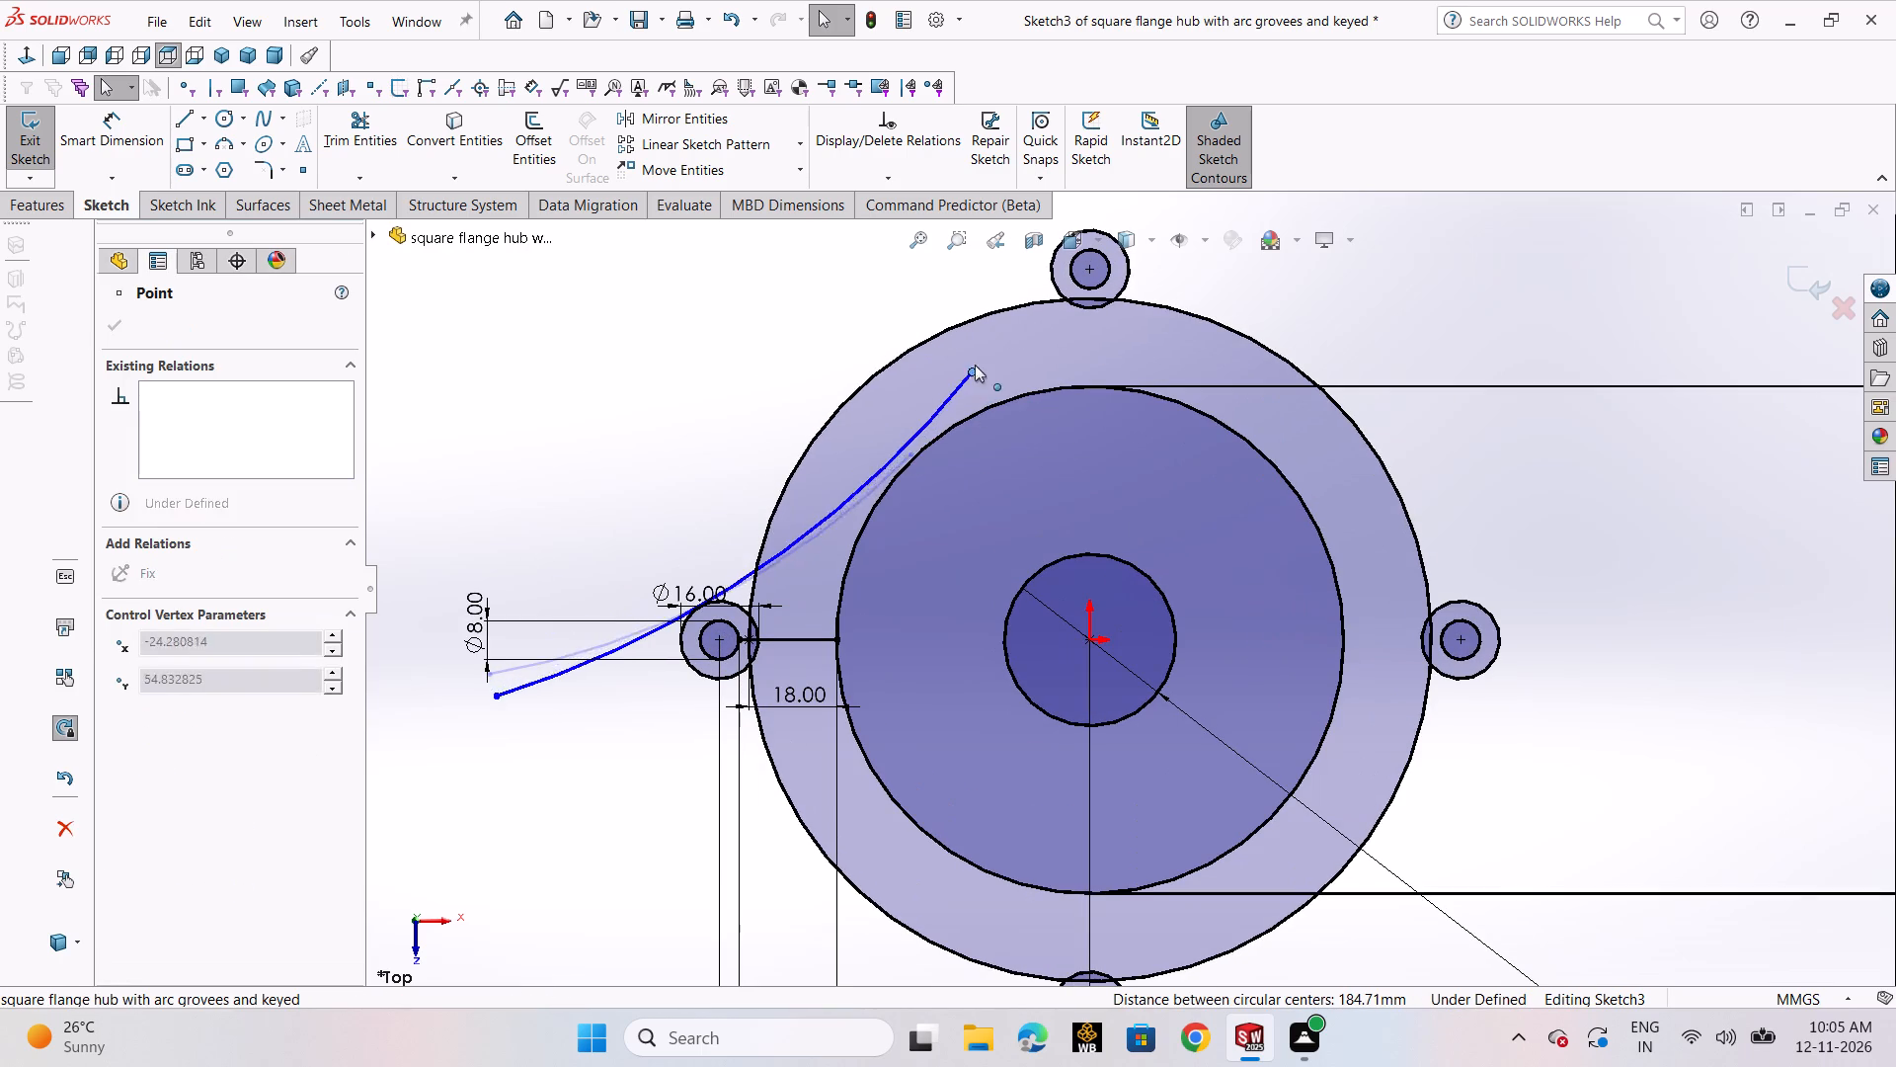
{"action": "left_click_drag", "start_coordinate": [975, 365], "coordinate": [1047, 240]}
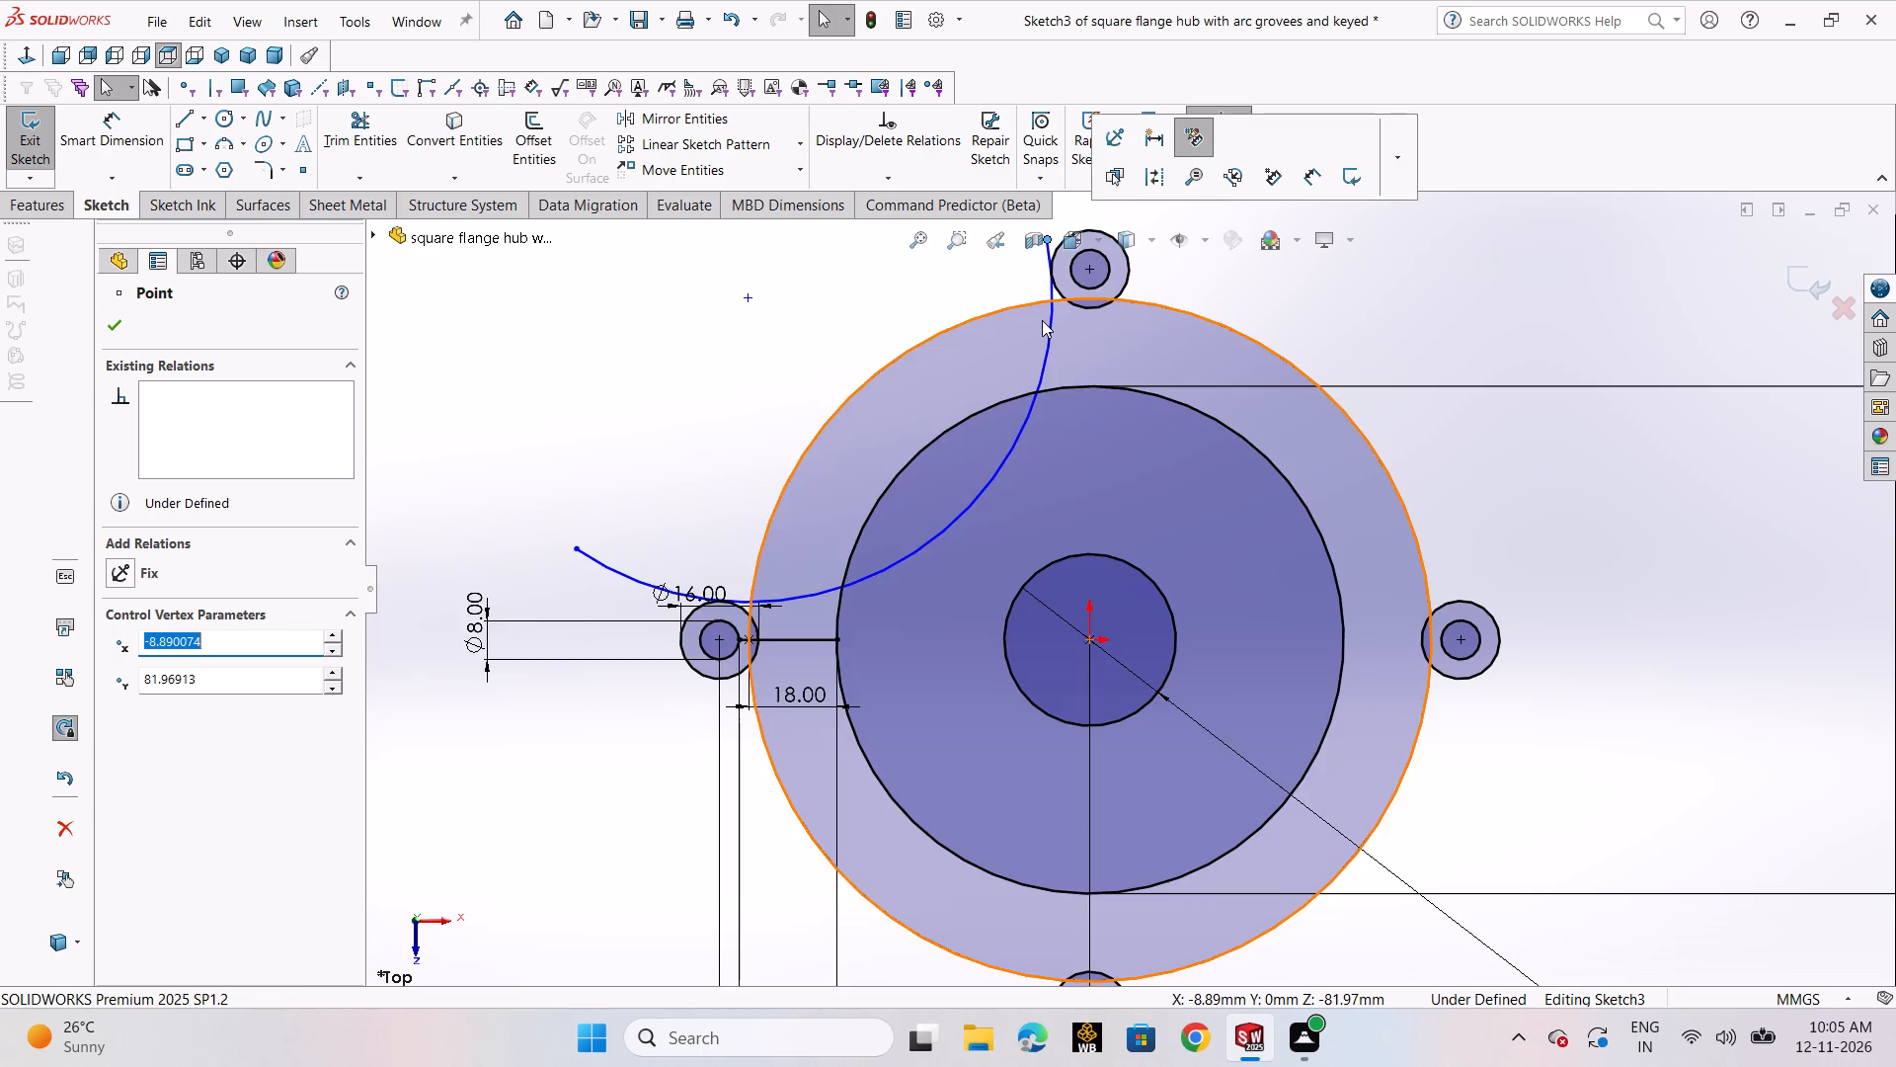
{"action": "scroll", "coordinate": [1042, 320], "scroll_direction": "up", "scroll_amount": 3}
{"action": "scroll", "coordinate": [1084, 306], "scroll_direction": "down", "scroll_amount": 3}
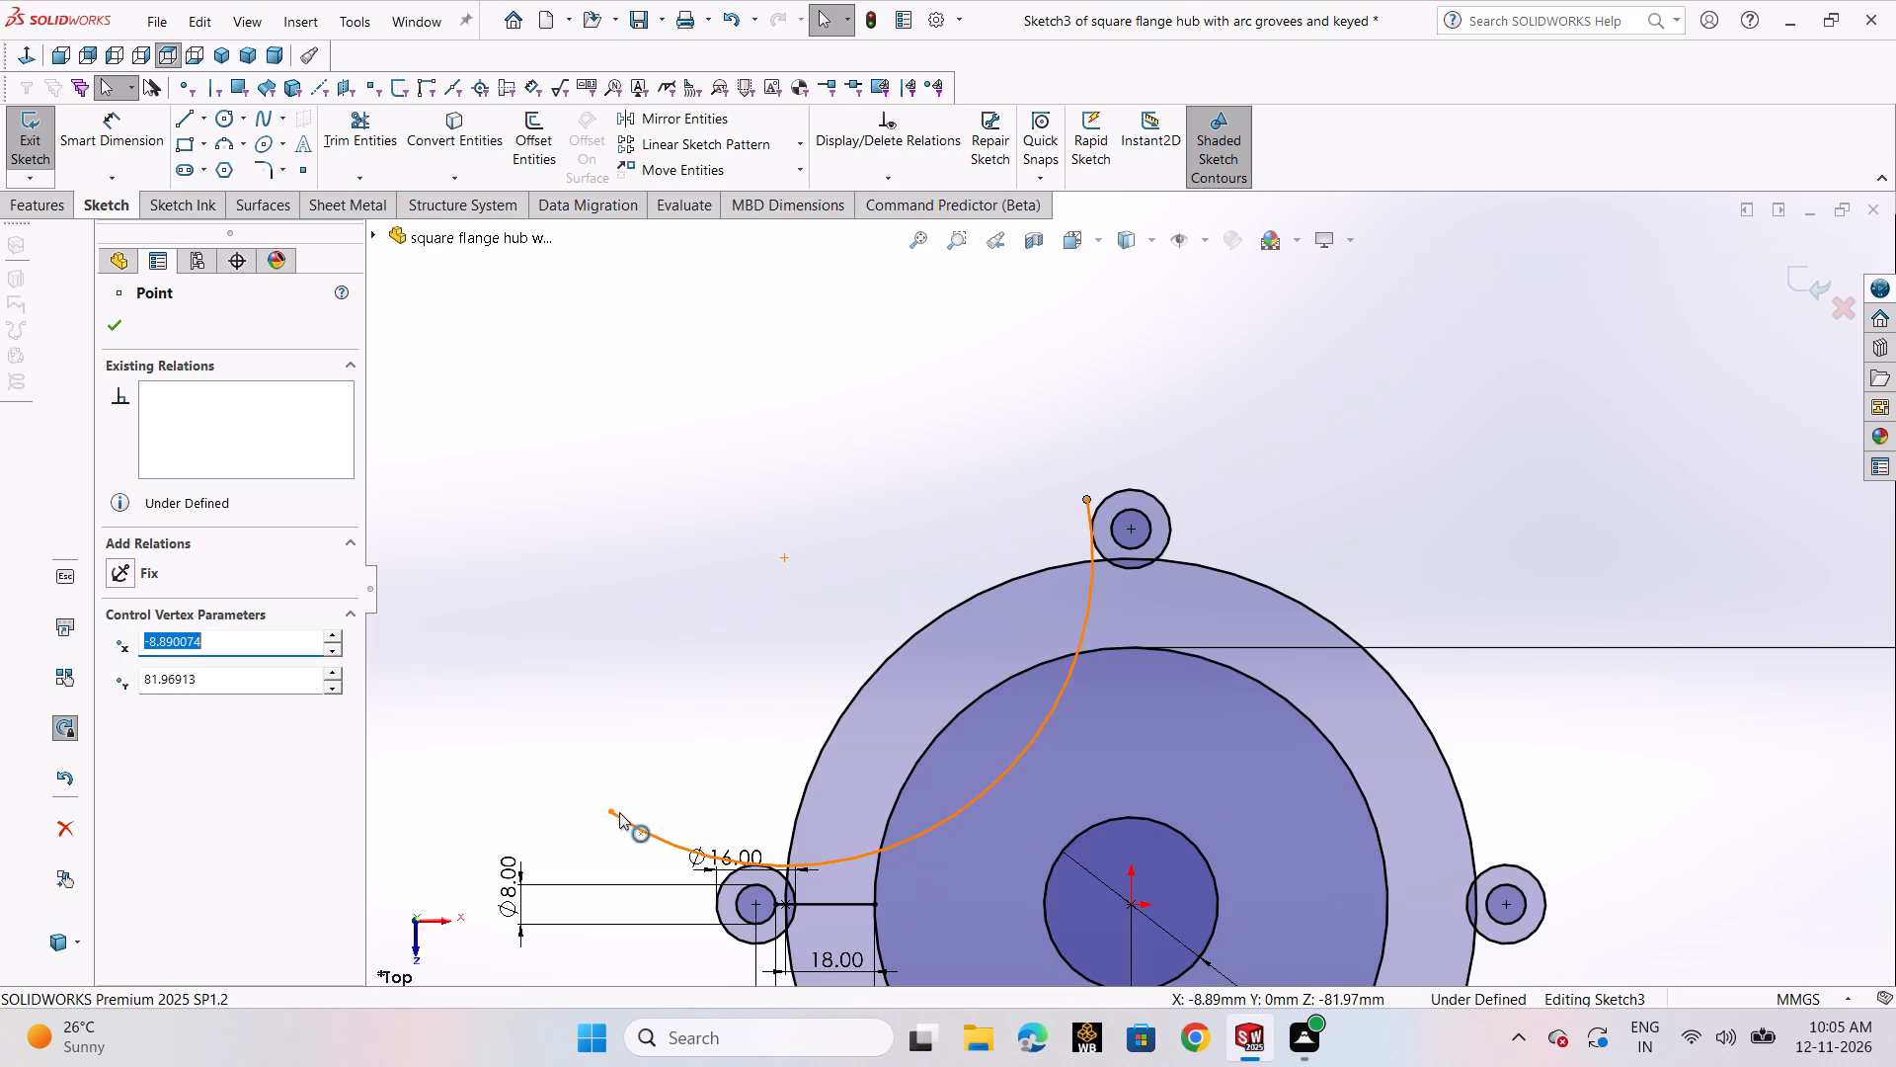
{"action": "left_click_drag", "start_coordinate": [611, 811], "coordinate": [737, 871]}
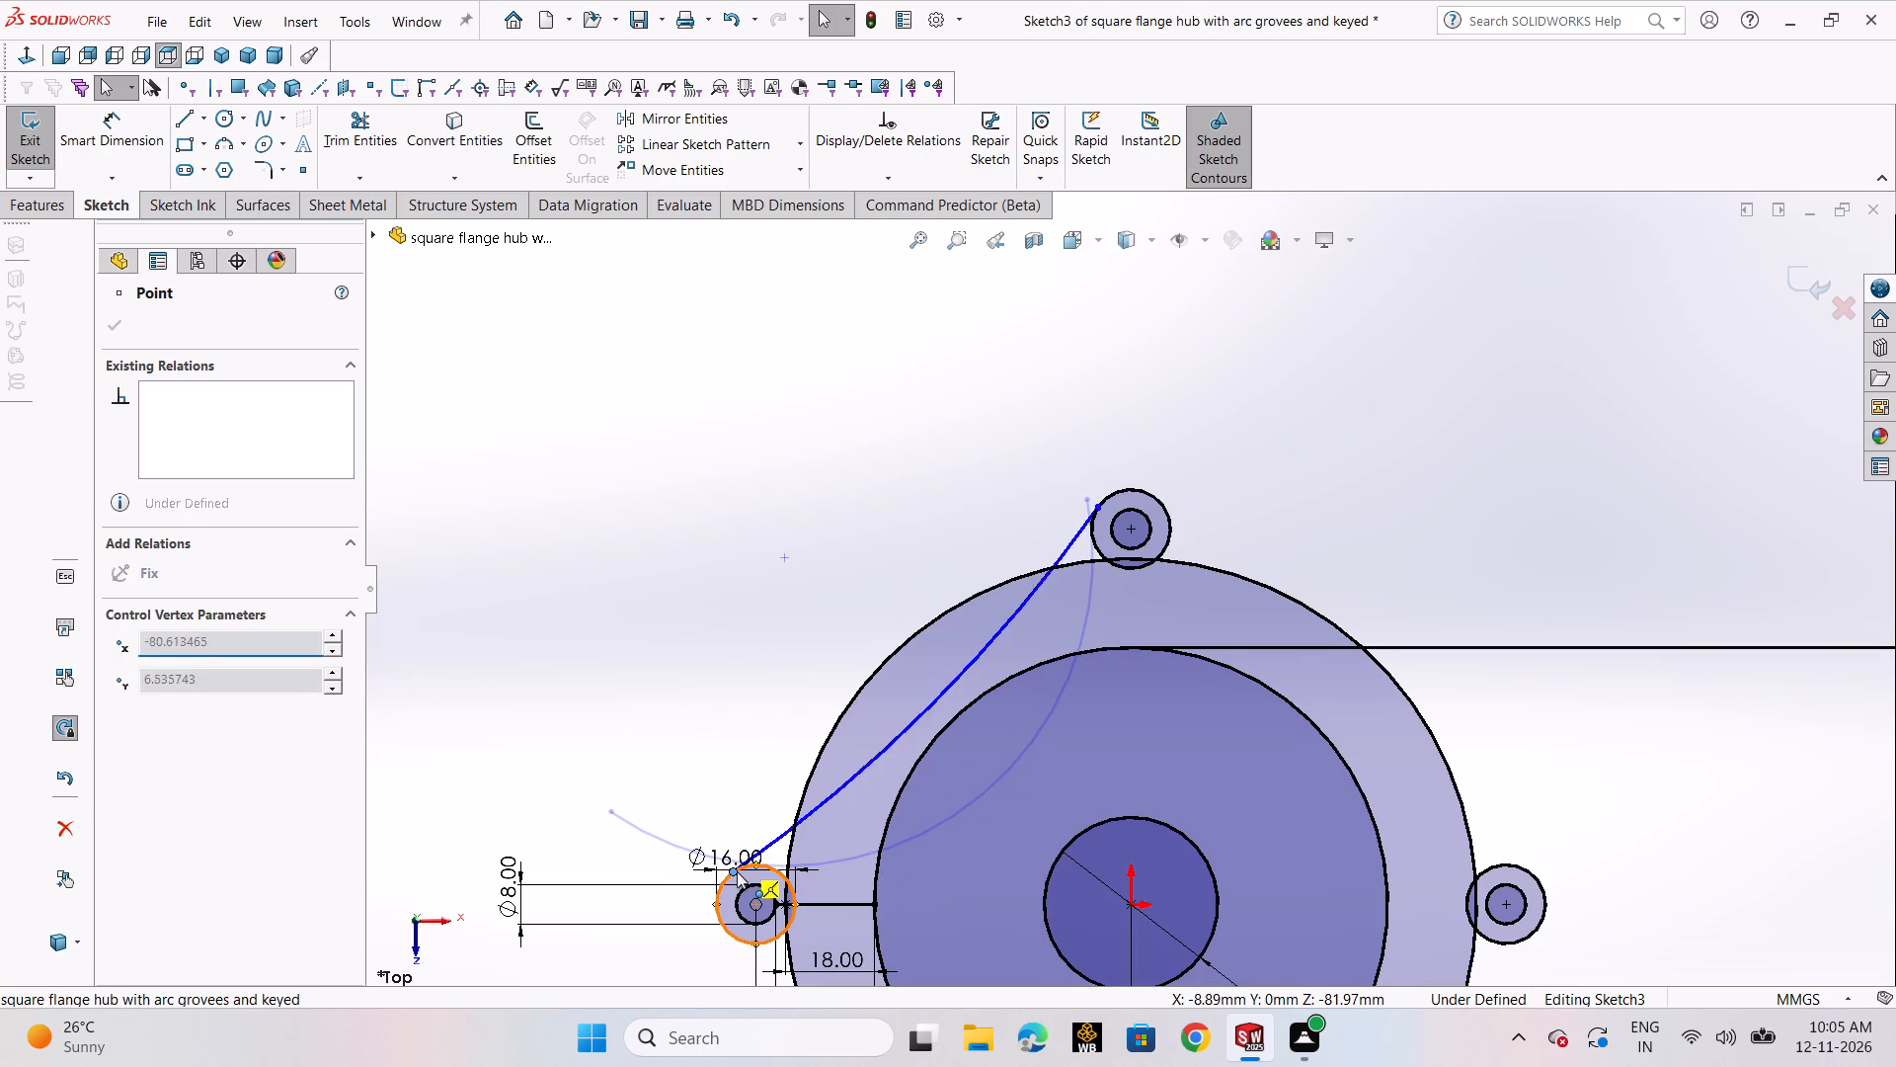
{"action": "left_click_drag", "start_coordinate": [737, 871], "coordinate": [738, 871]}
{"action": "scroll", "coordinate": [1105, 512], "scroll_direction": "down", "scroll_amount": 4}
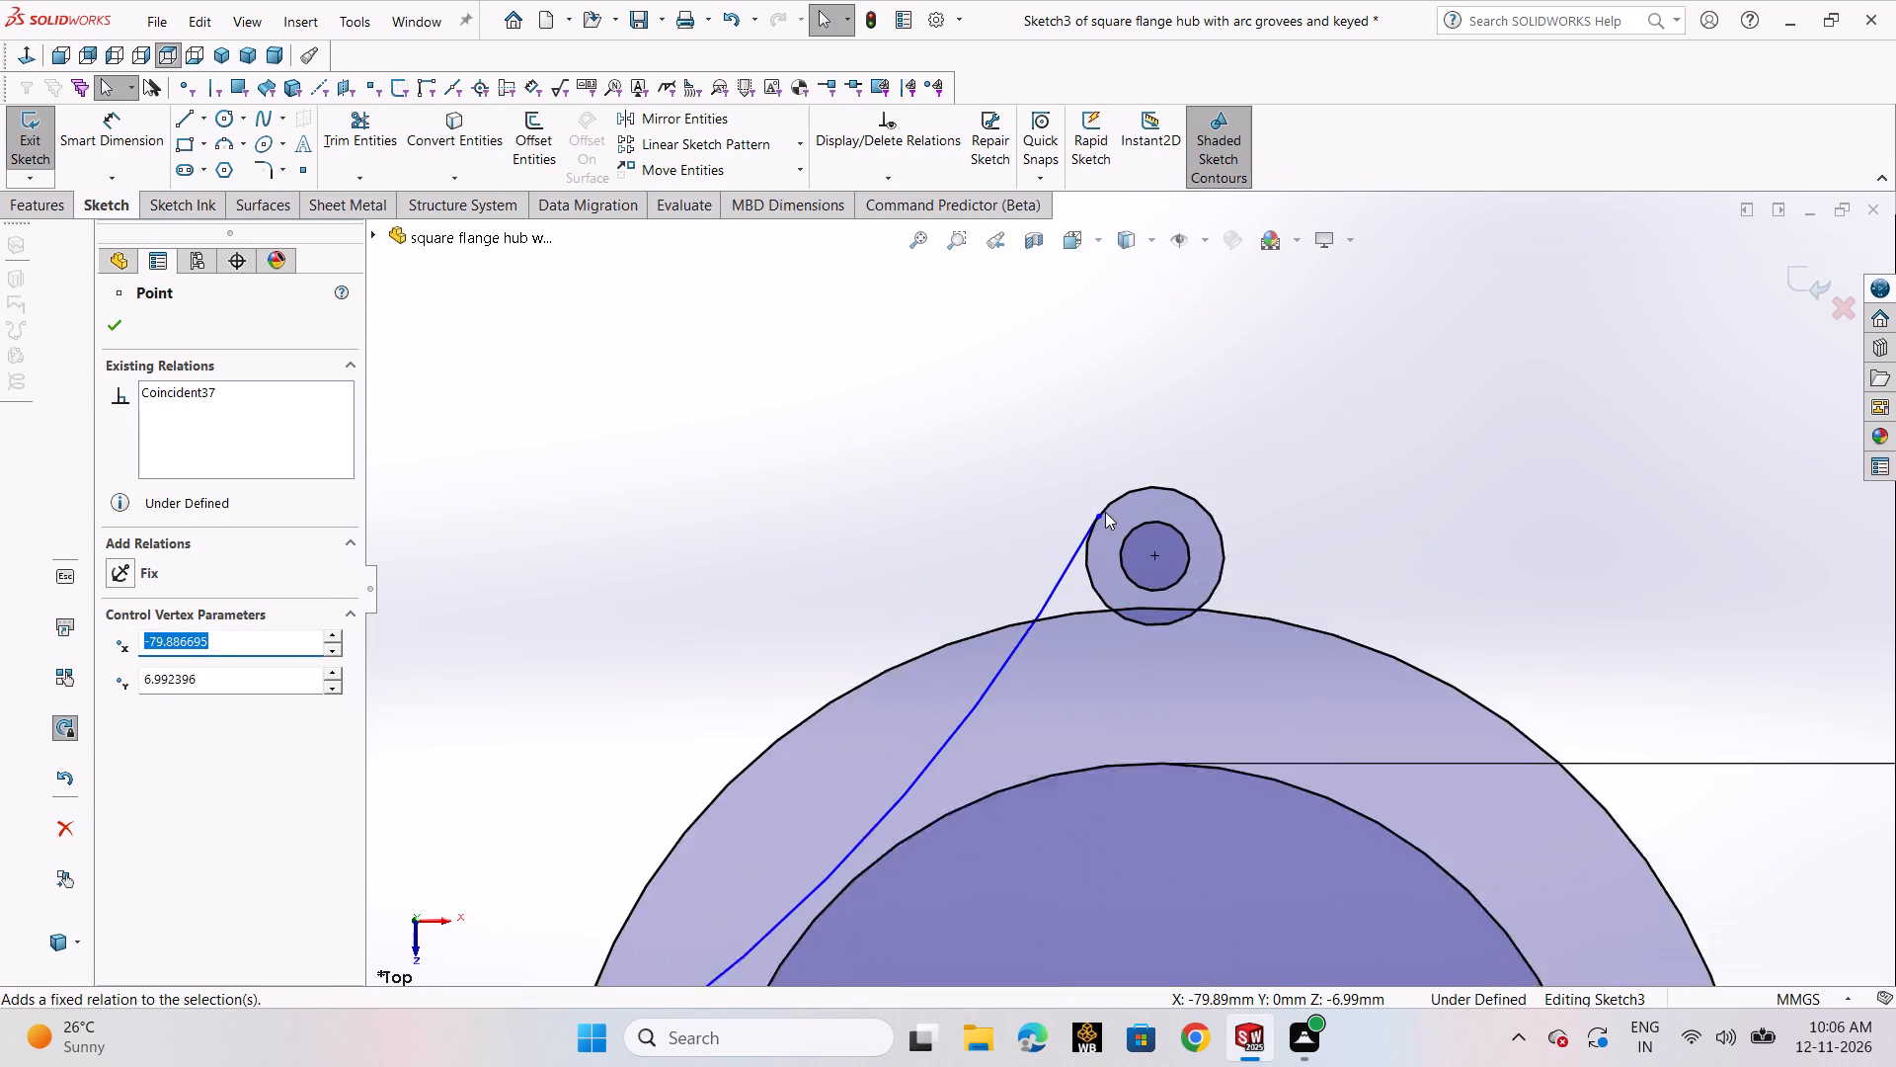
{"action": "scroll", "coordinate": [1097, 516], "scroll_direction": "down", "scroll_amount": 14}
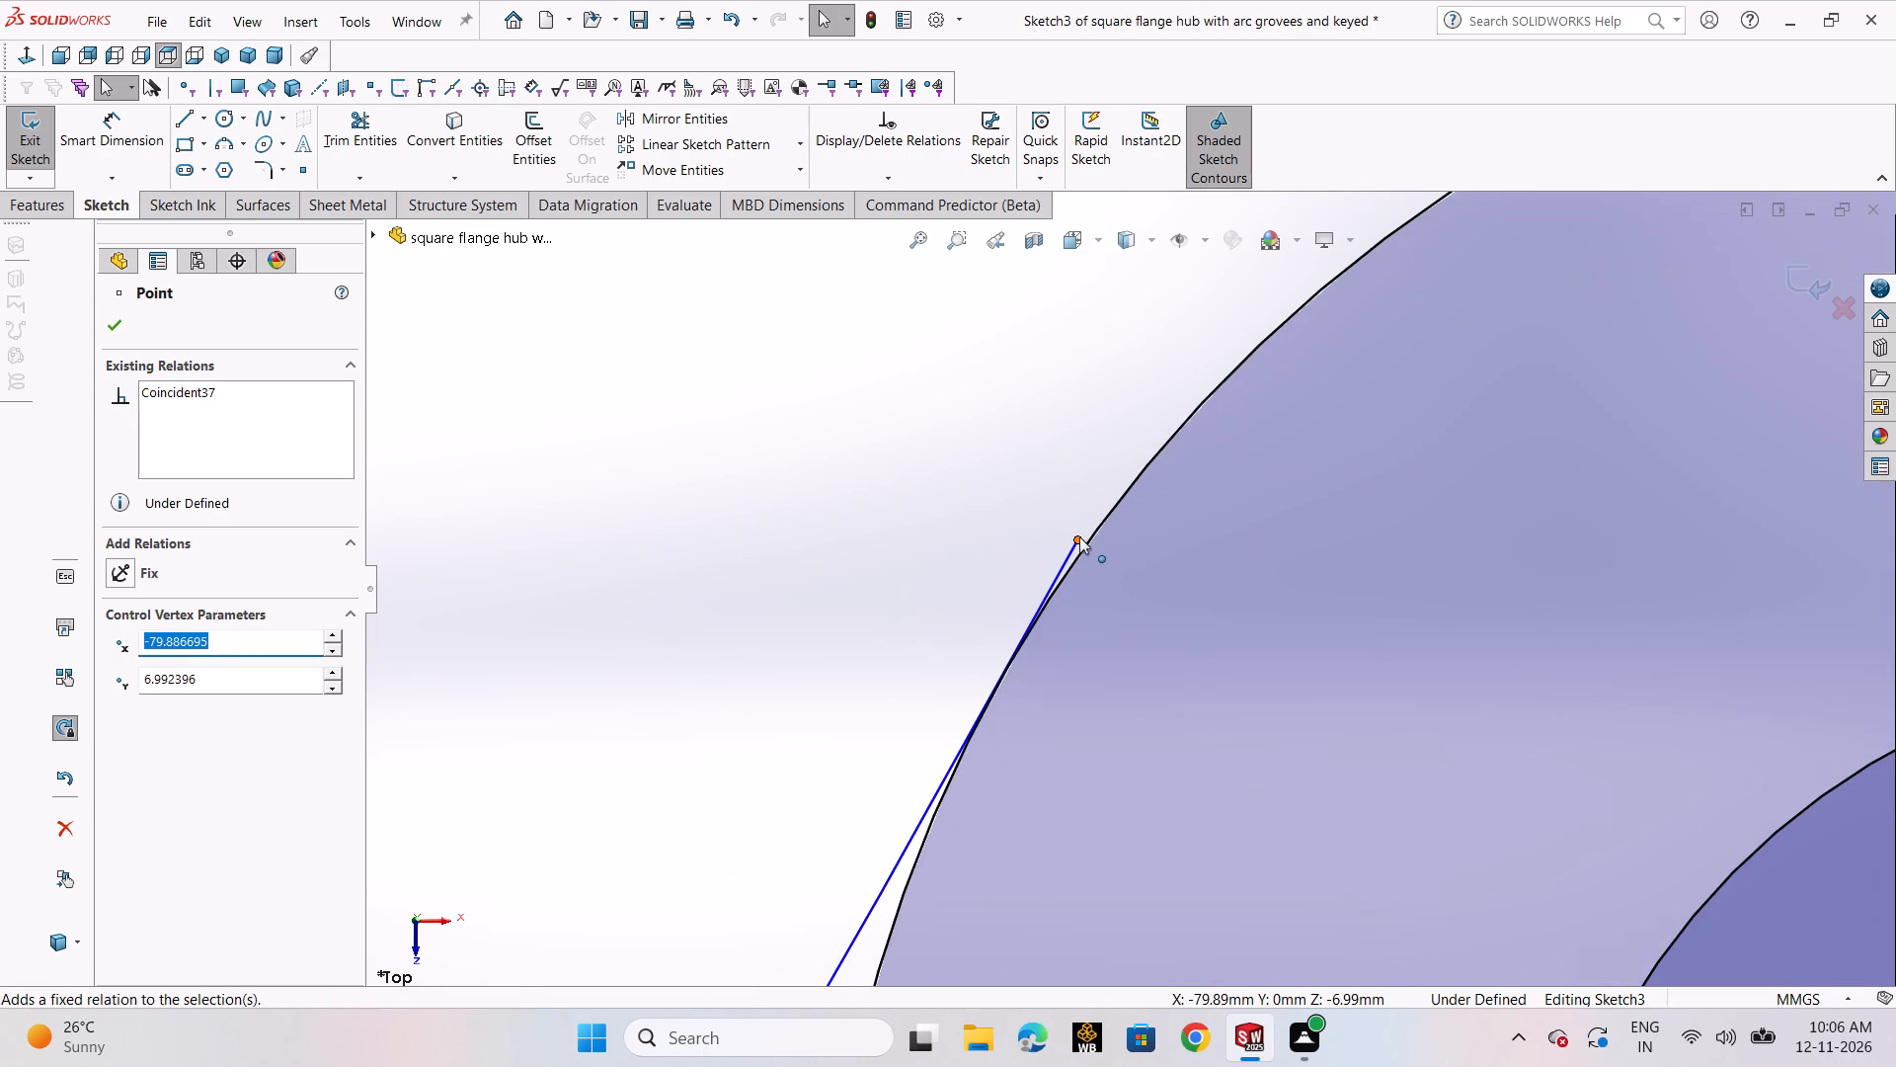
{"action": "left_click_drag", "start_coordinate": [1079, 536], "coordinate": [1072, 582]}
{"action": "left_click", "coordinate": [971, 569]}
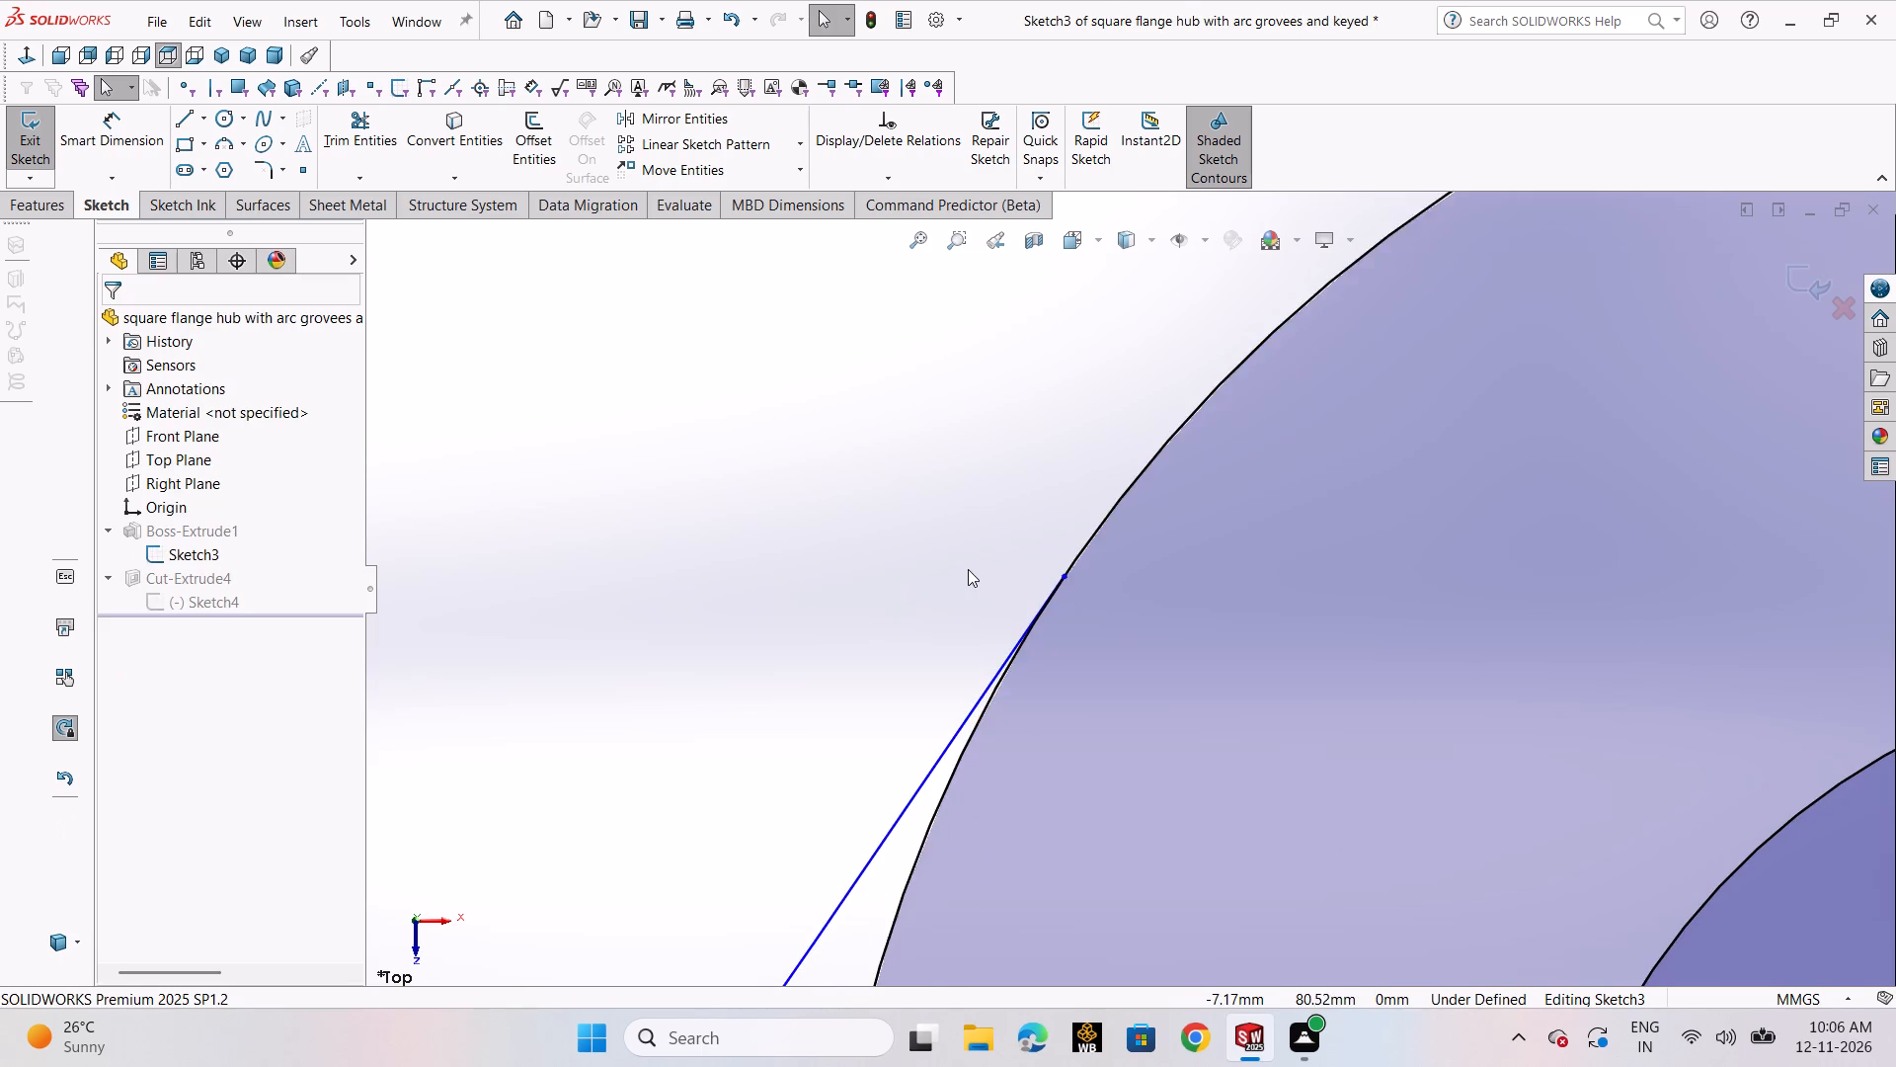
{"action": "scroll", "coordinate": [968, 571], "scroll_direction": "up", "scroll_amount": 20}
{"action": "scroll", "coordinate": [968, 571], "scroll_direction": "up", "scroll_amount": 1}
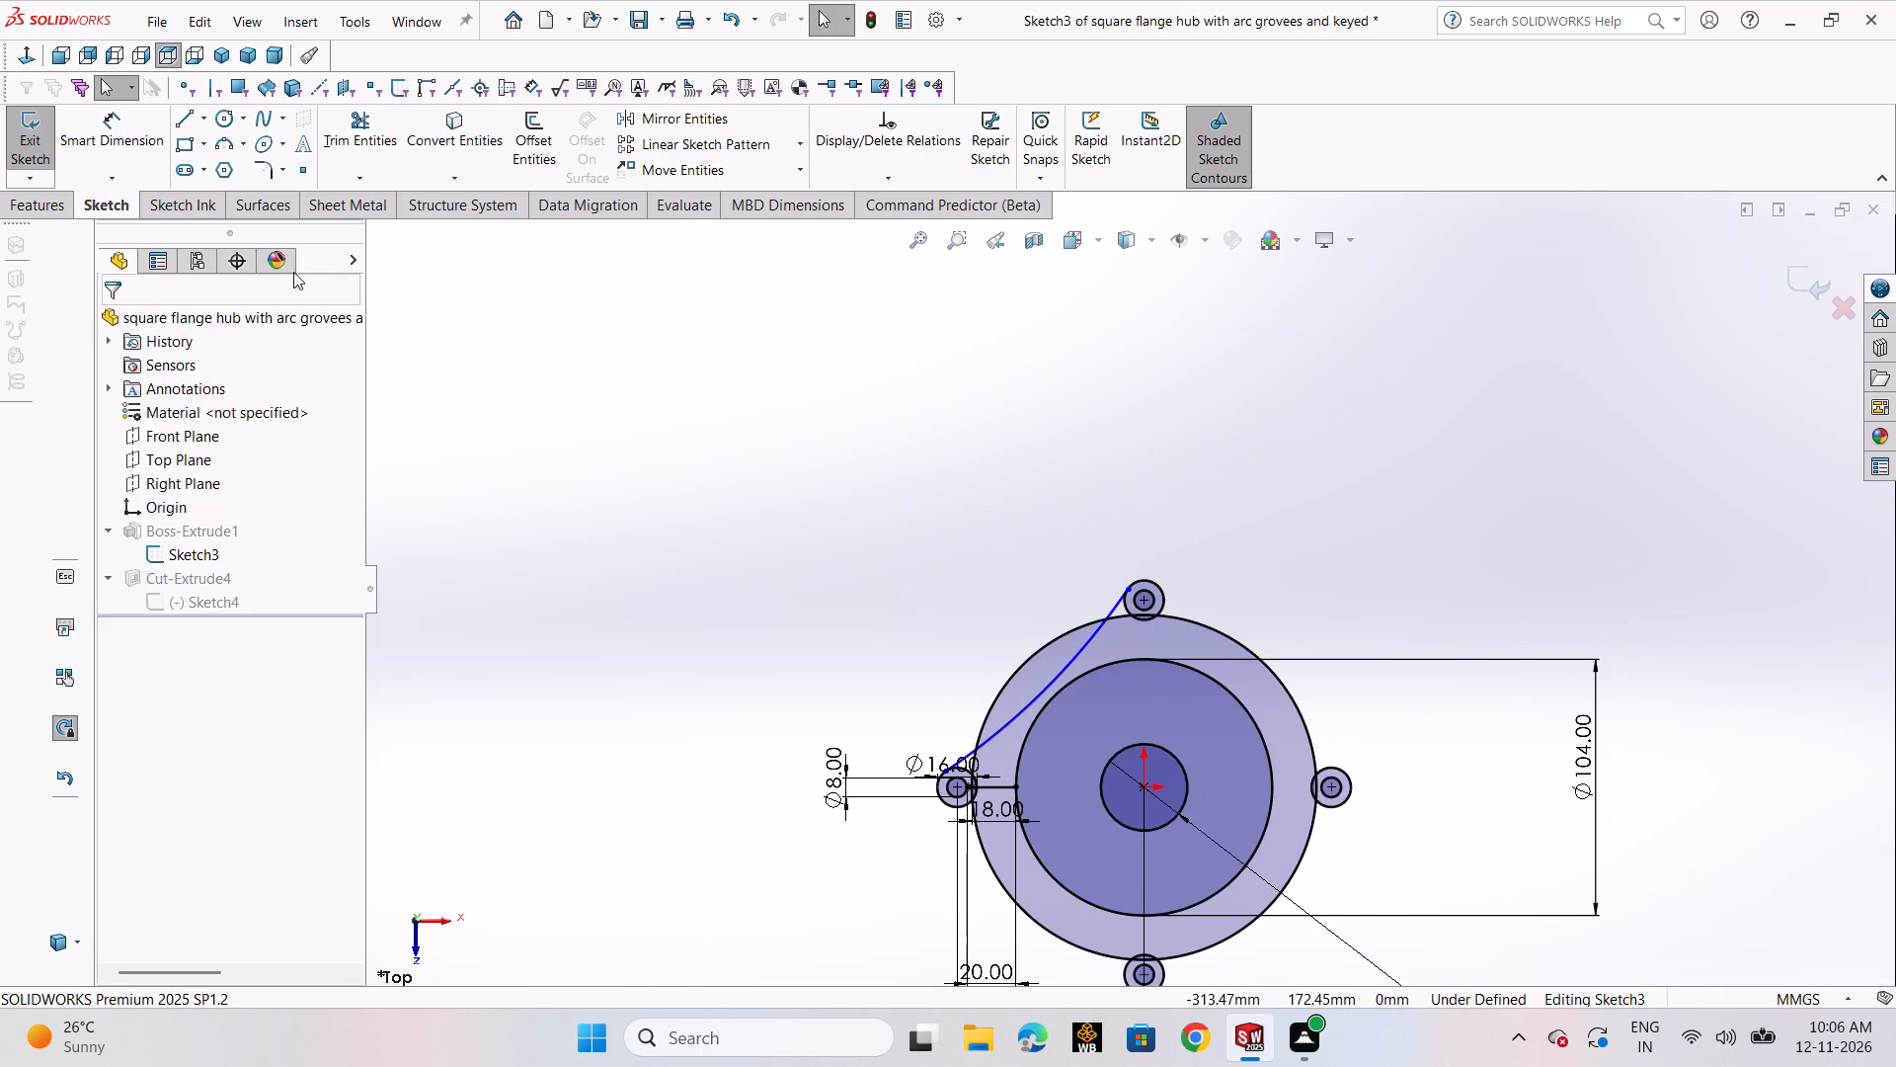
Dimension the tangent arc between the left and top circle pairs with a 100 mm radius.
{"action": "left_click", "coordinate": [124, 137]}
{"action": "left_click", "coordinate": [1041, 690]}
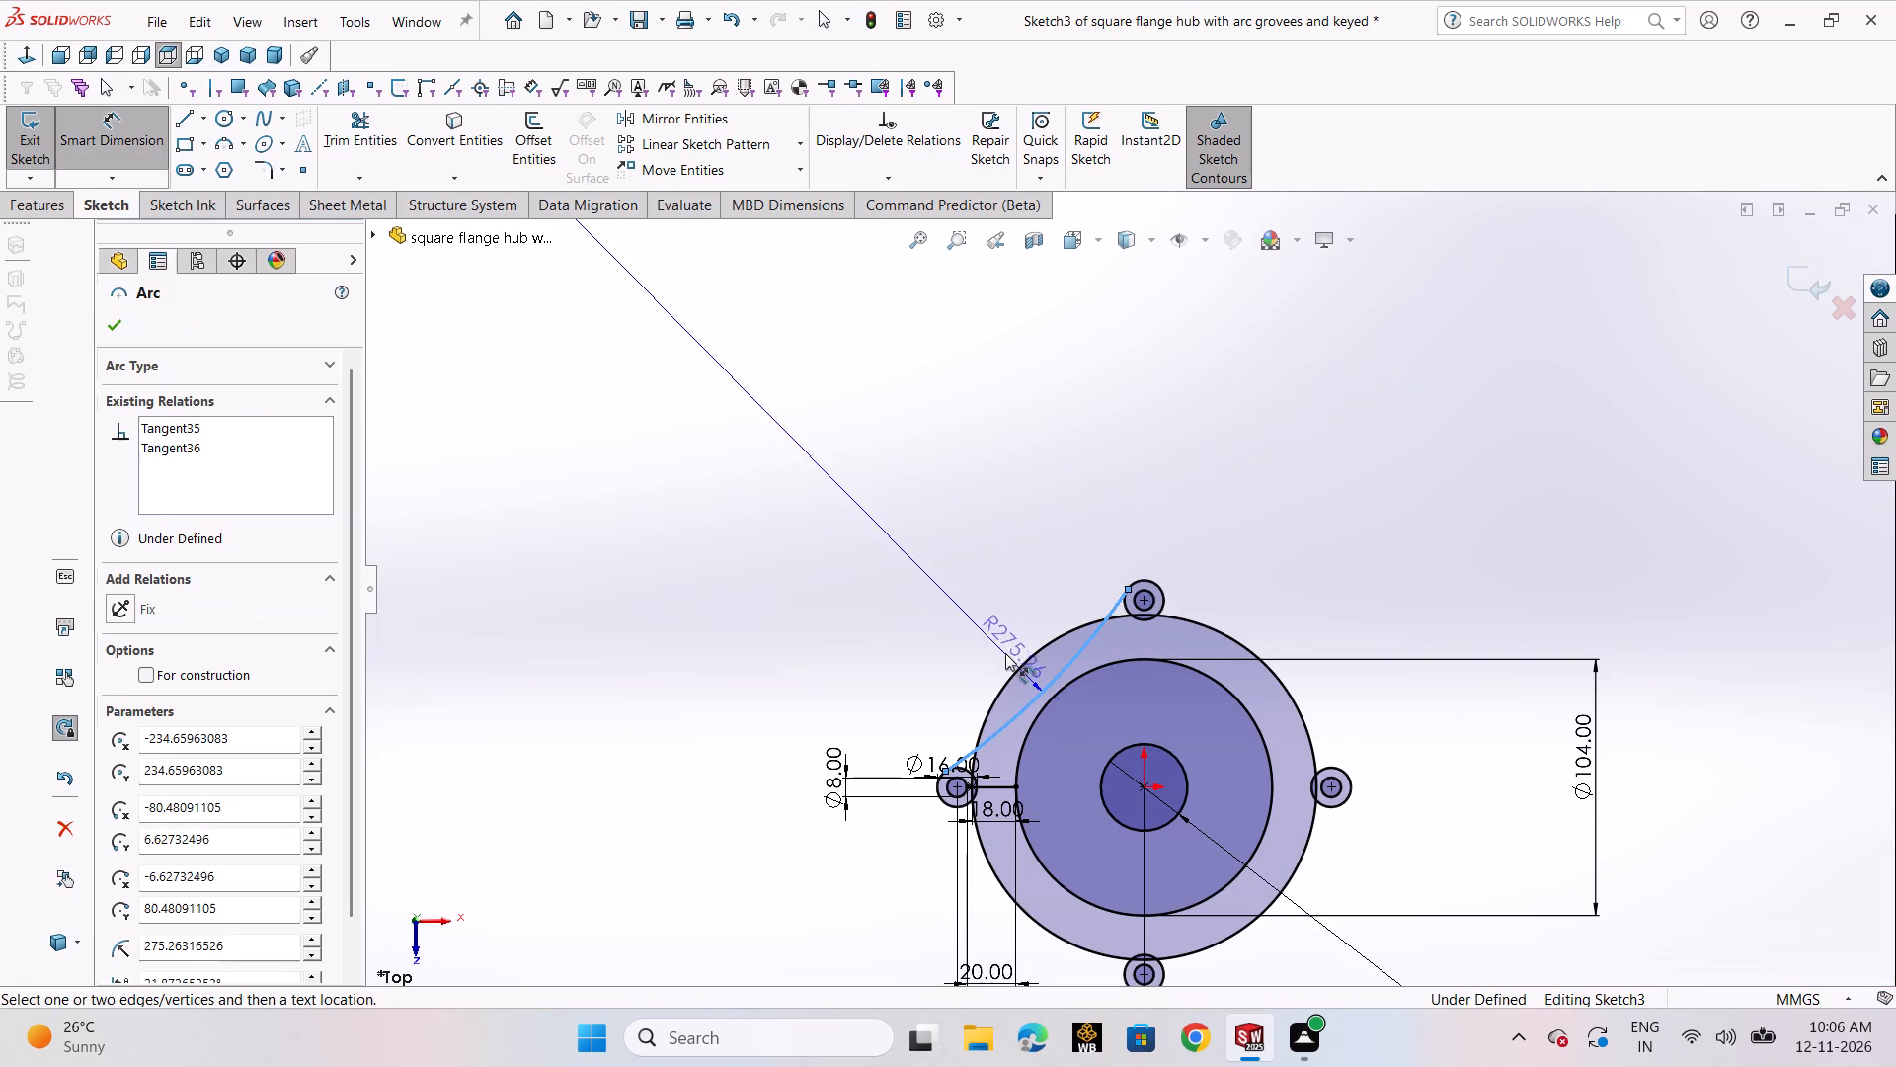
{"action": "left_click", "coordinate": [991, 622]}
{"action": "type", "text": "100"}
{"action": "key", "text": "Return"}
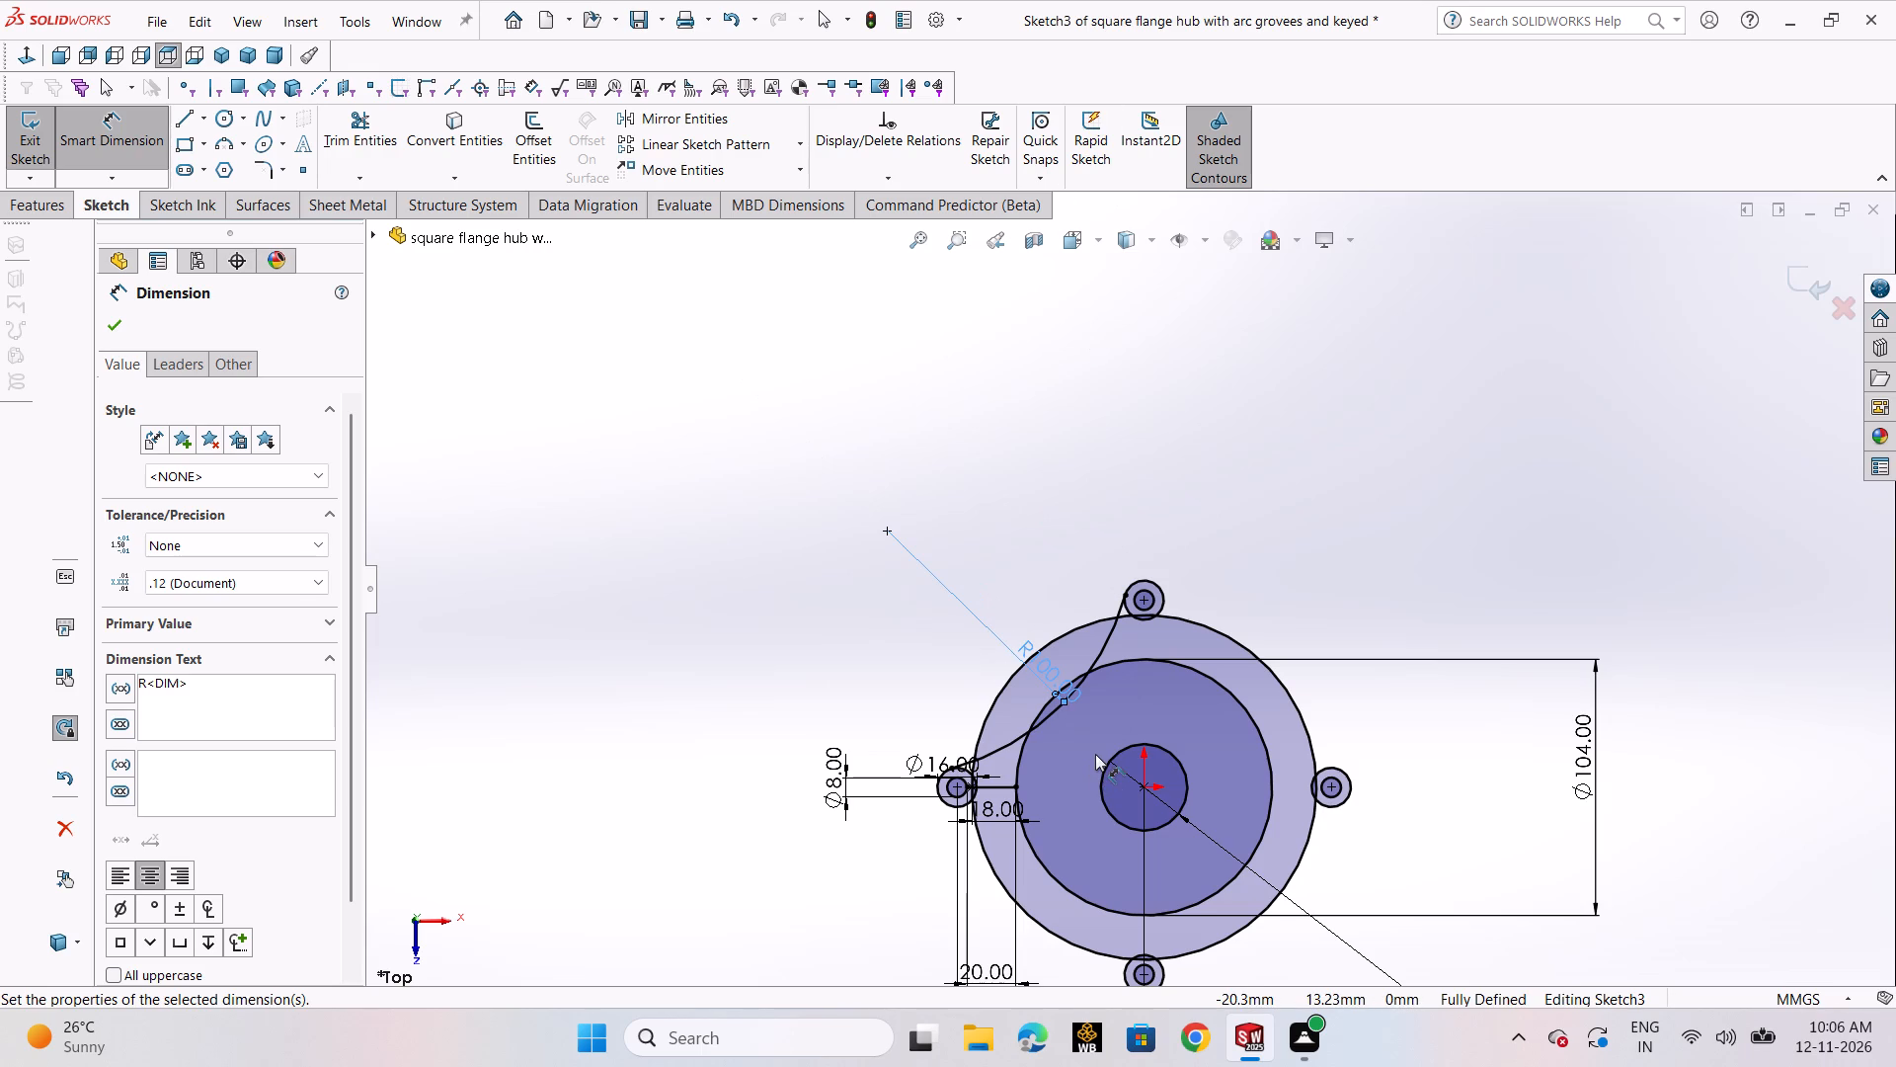
Undo all the Sketch3 rework until the flange with its original arc-sided outline and four corner holes is restored and the sketch is closed.
{"action": "key", "text": "ctrl+z"}
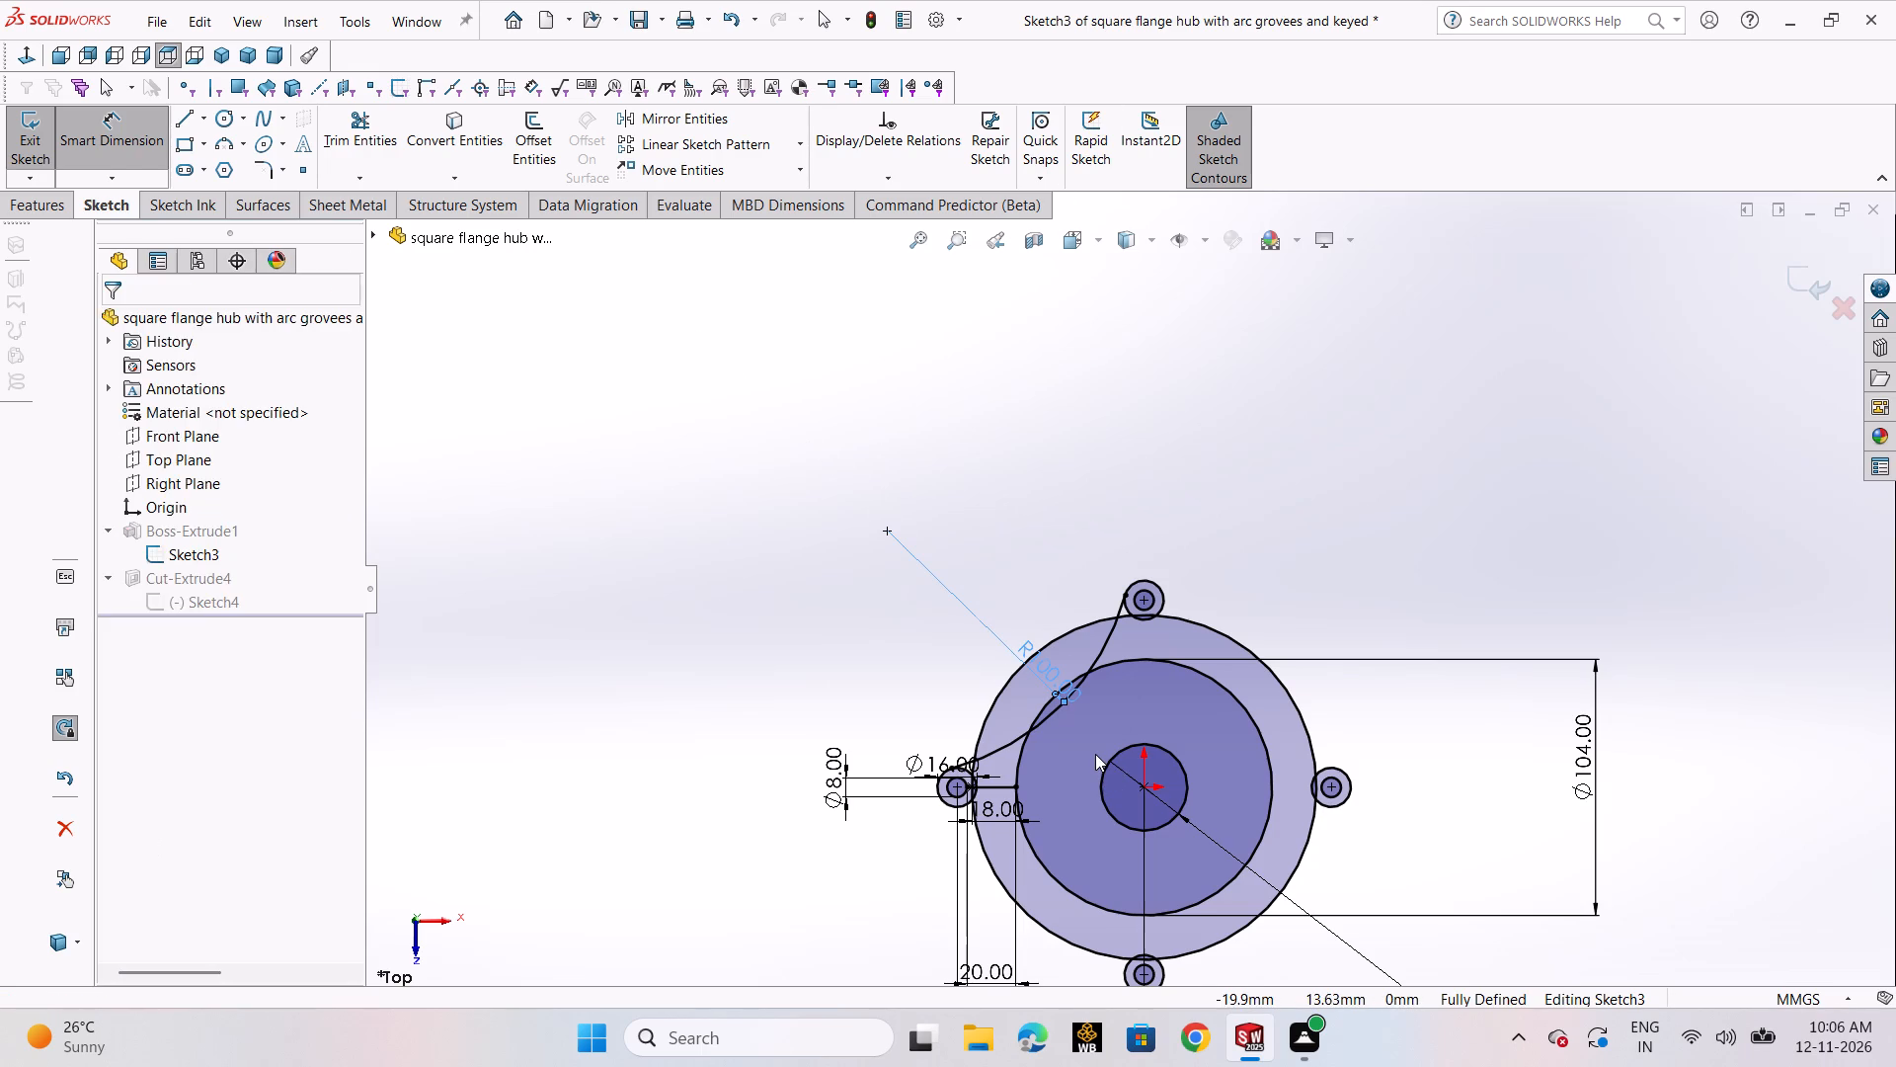
{"action": "key", "text": "ctrl+z"}
{"action": "key", "text": "ctrl+z"}
{"action": "key", "text": "ctrl+z"}
{"action": "key", "text": "ctrl+z"}
{"action": "key", "text": "ctrl+z"}
{"action": "key", "text": "ctrl+z"}
{"action": "key", "text": "ctrl+z"}
{"action": "key", "text": "ctrl+z"}
{"action": "key", "text": "ctrl+z"}
{"action": "key", "text": "ctrl+z"}
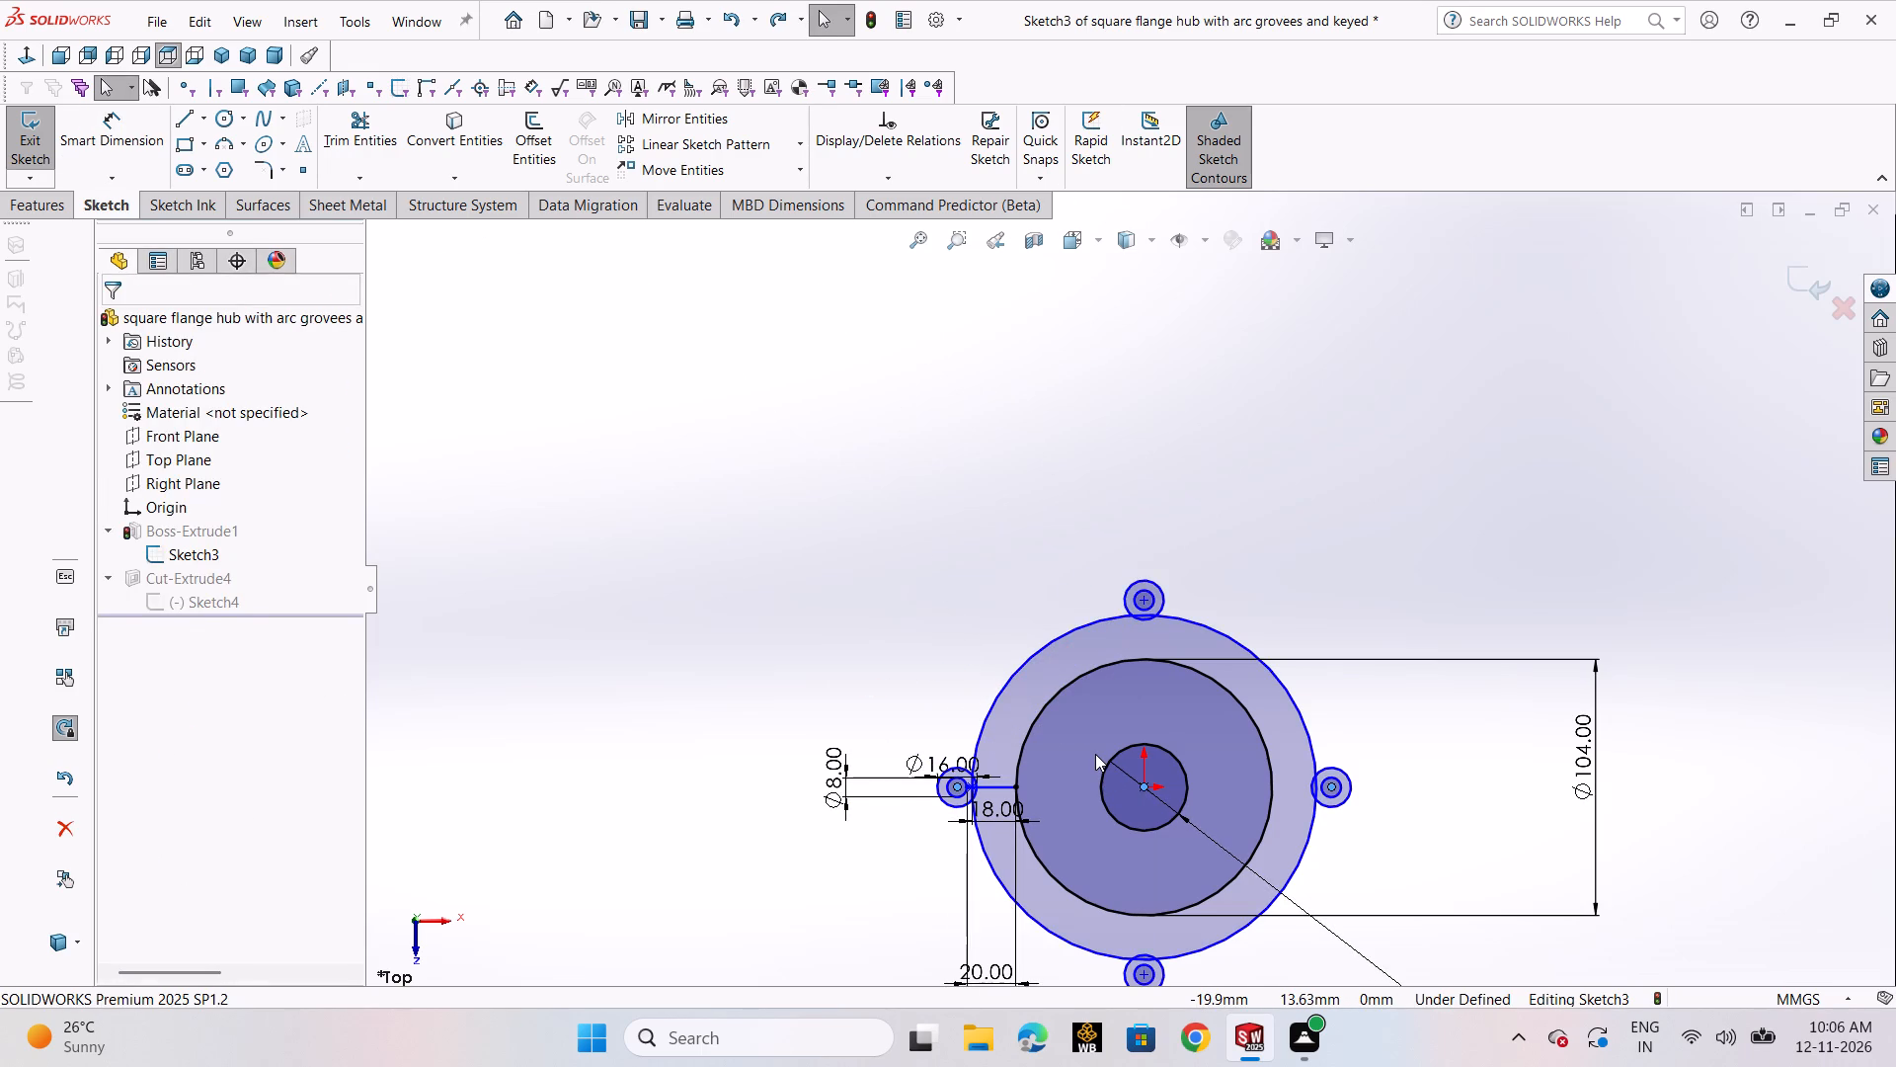
{"action": "key", "text": "ctrl+z"}
{"action": "key", "text": "ctrl+z"}
{"action": "key", "text": "ctrl+z"}
{"action": "key", "text": "ctrl+z"}
{"action": "key", "text": "ctrl+z"}
{"action": "key", "text": "ctrl+z"}
{"action": "key", "text": "ctrl+z"}
{"action": "key", "text": "ctrl+z"}
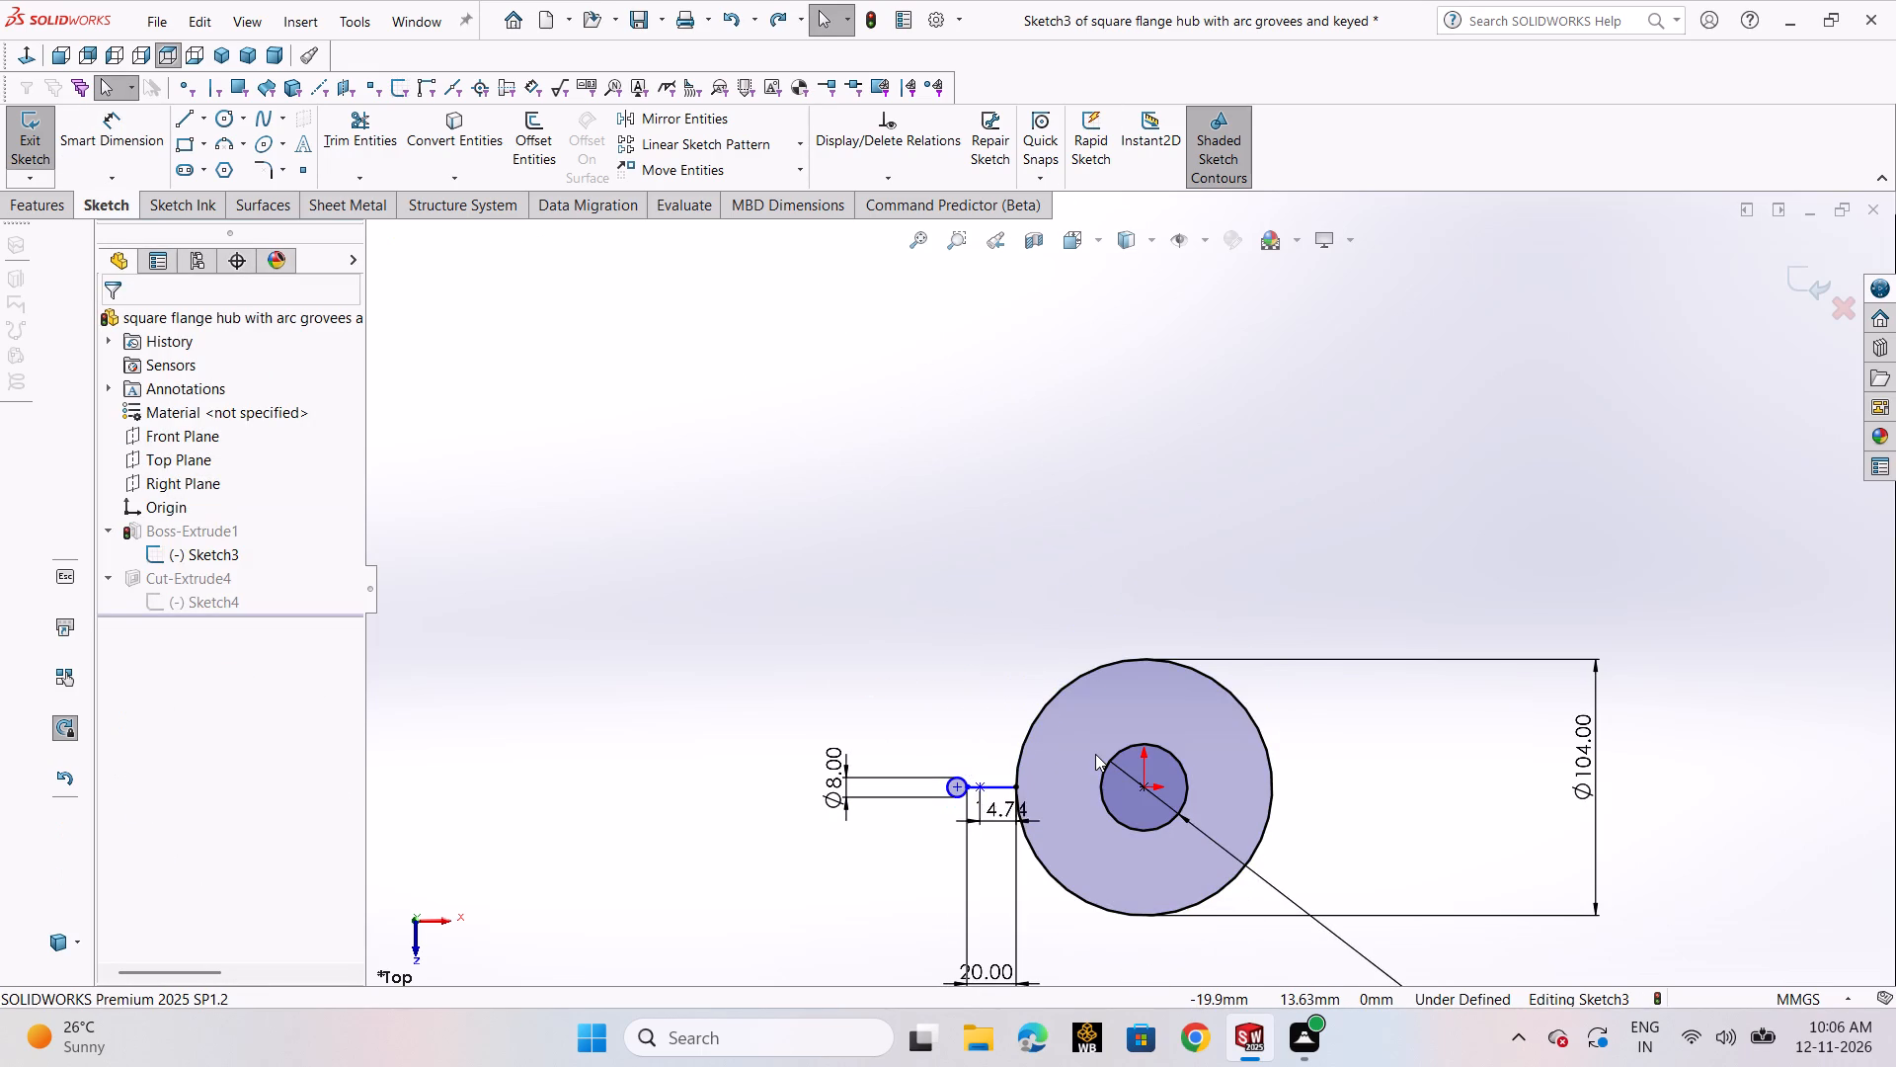
{"action": "key", "text": "ctrl+z"}
{"action": "key", "text": "ctrl+z"}
{"action": "key", "text": "ctrl+z"}
{"action": "key", "text": "ctrl+z"}
{"action": "key", "text": "ctrl+z"}
{"action": "key", "text": "ctrl+z"}
{"action": "key", "text": "ctrl+z"}
{"action": "key", "text": "ctrl+z"}
{"action": "key", "text": "ctrl+z"}
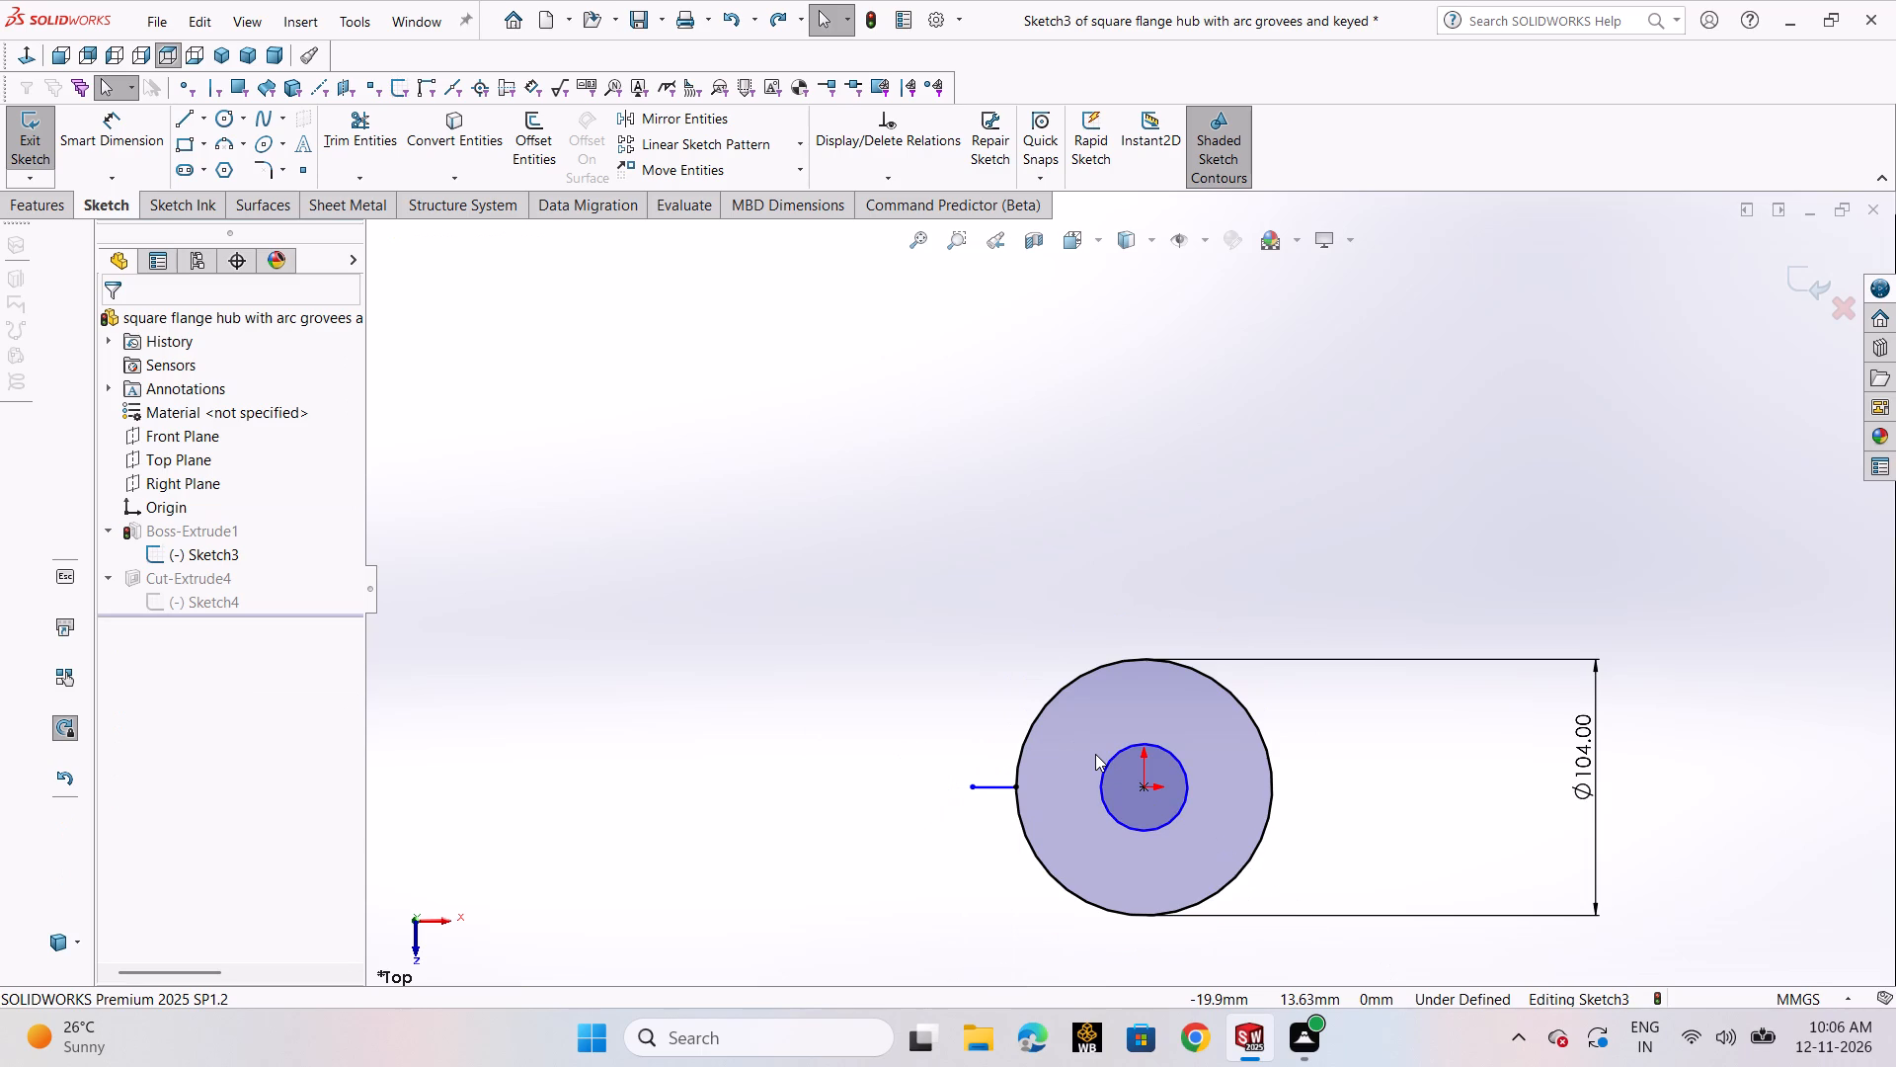
{"action": "key", "text": "ctrl+z"}
{"action": "key", "text": "ctrl+z"}
{"action": "key", "text": "ctrl+z"}
{"action": "key", "text": "ctrl+z"}
{"action": "key", "text": "ctrl+z"}
{"action": "key", "text": "ctrl+z"}
{"action": "key", "text": "ctrl+z"}
{"action": "key", "text": "ctrl+z"}
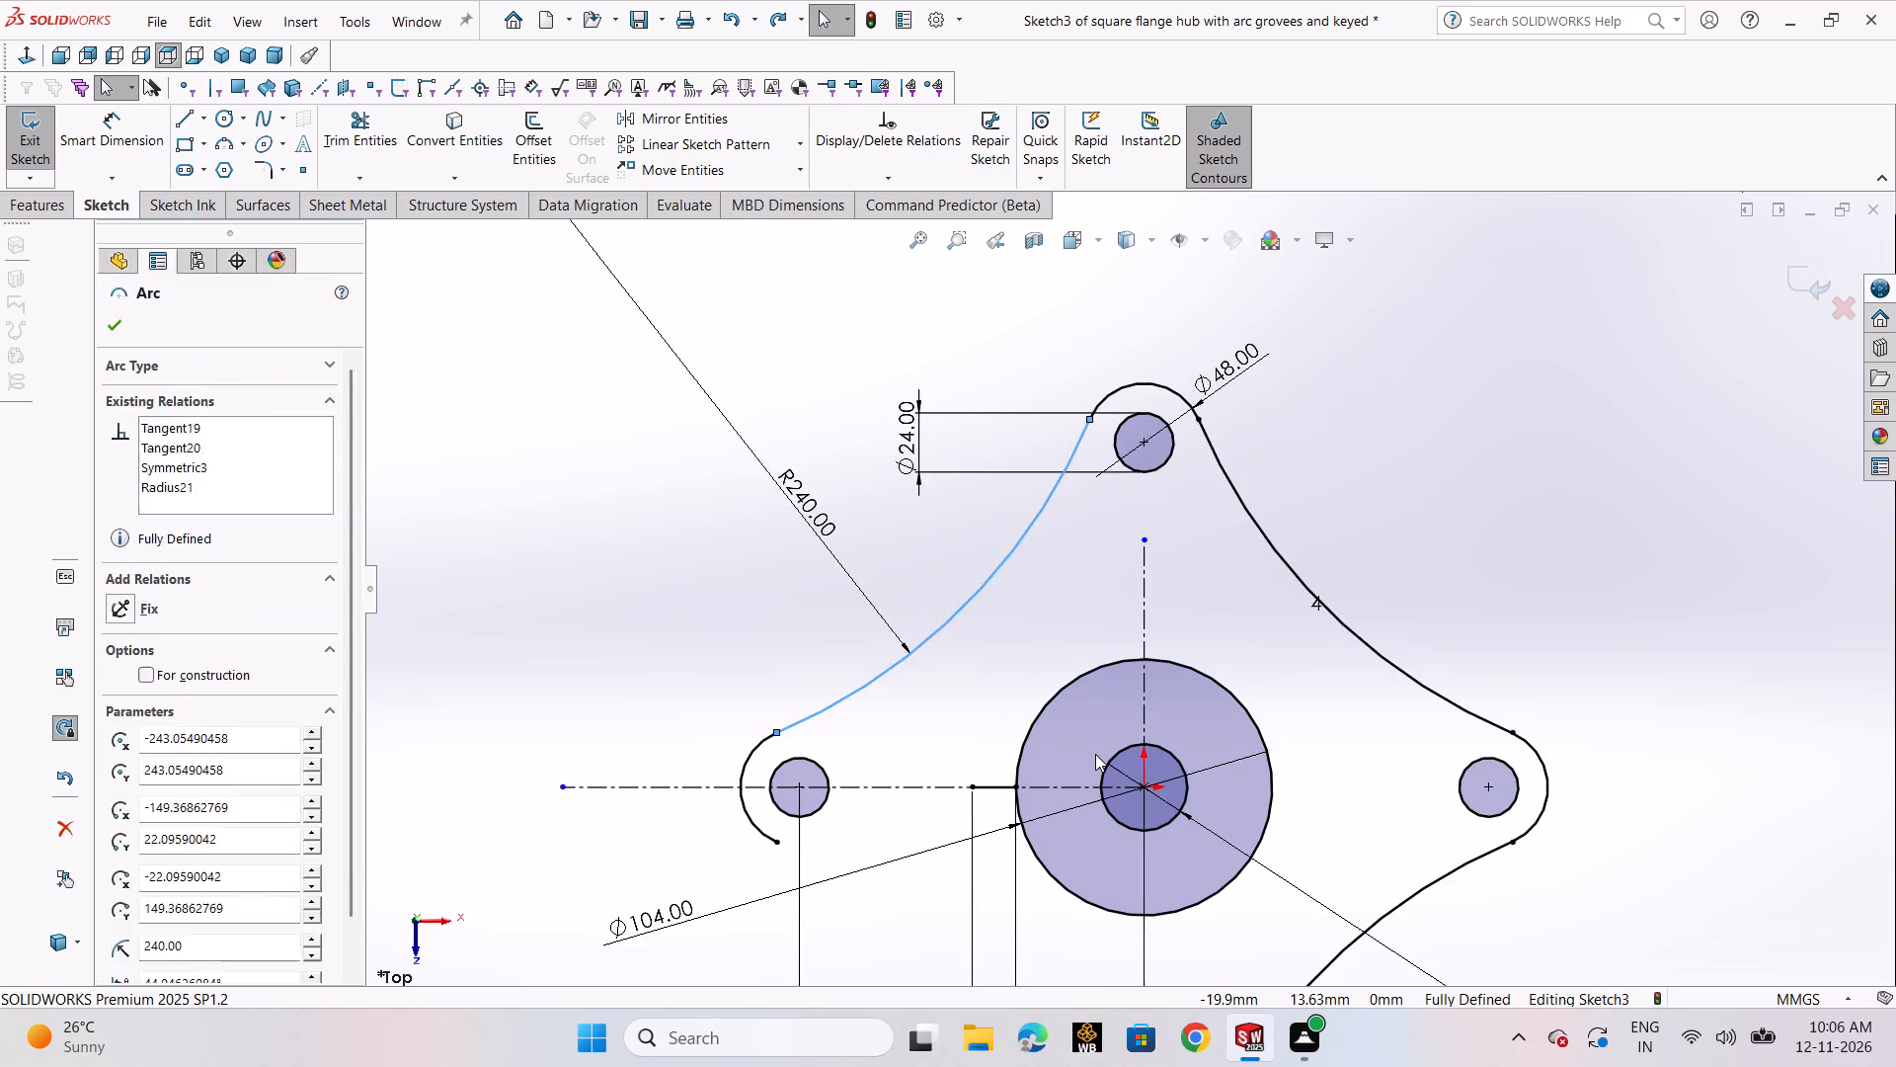
{"action": "key", "text": "ctrl+z"}
{"action": "key", "text": "ctrl+z"}
{"action": "key", "text": "ctrl+z"}
{"action": "key", "text": "ctrl+z"}
{"action": "key", "text": "ctrl+z"}
{"action": "key", "text": "ctrl+z"}
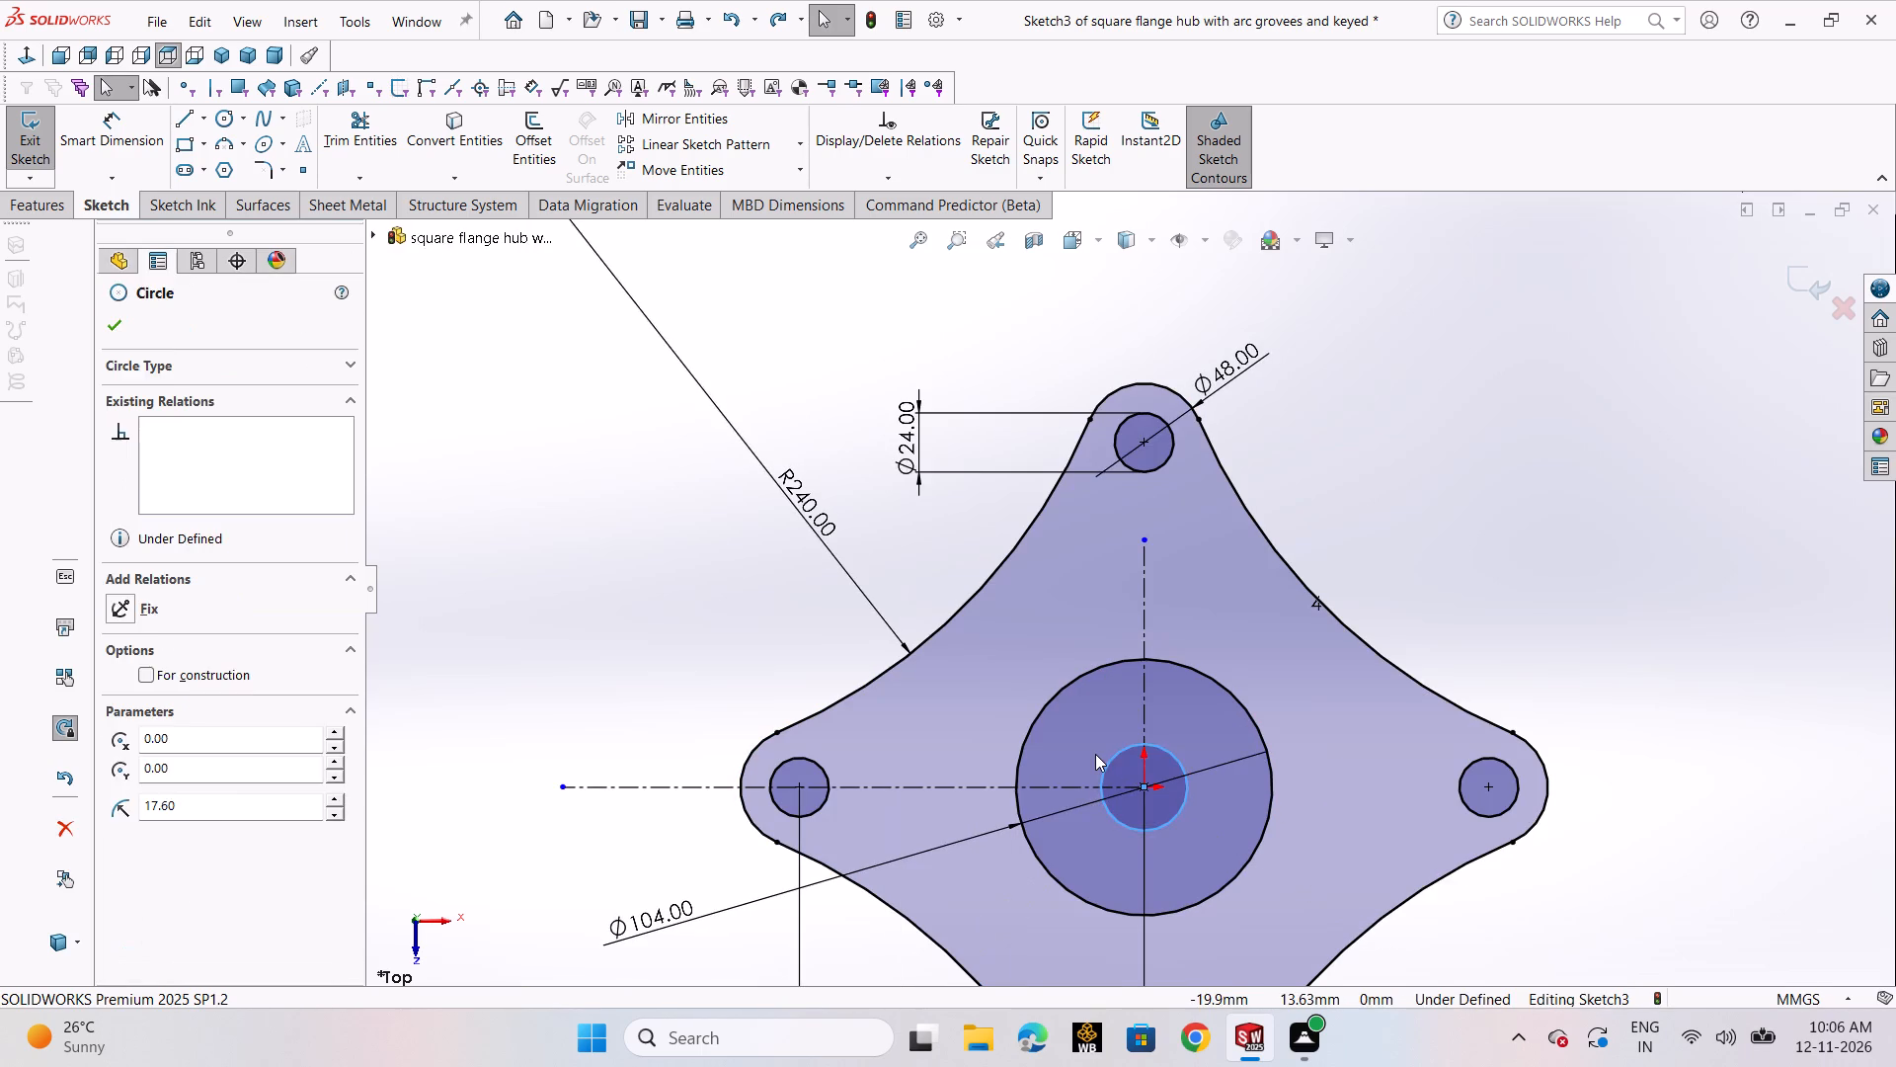
{"action": "key", "text": "ctrl+z"}
{"action": "key", "text": "ctrl+z"}
{"action": "key", "text": "ctrl+z"}
{"action": "key", "text": "ctrl+z"}
{"action": "key", "text": "ctrl+z"}
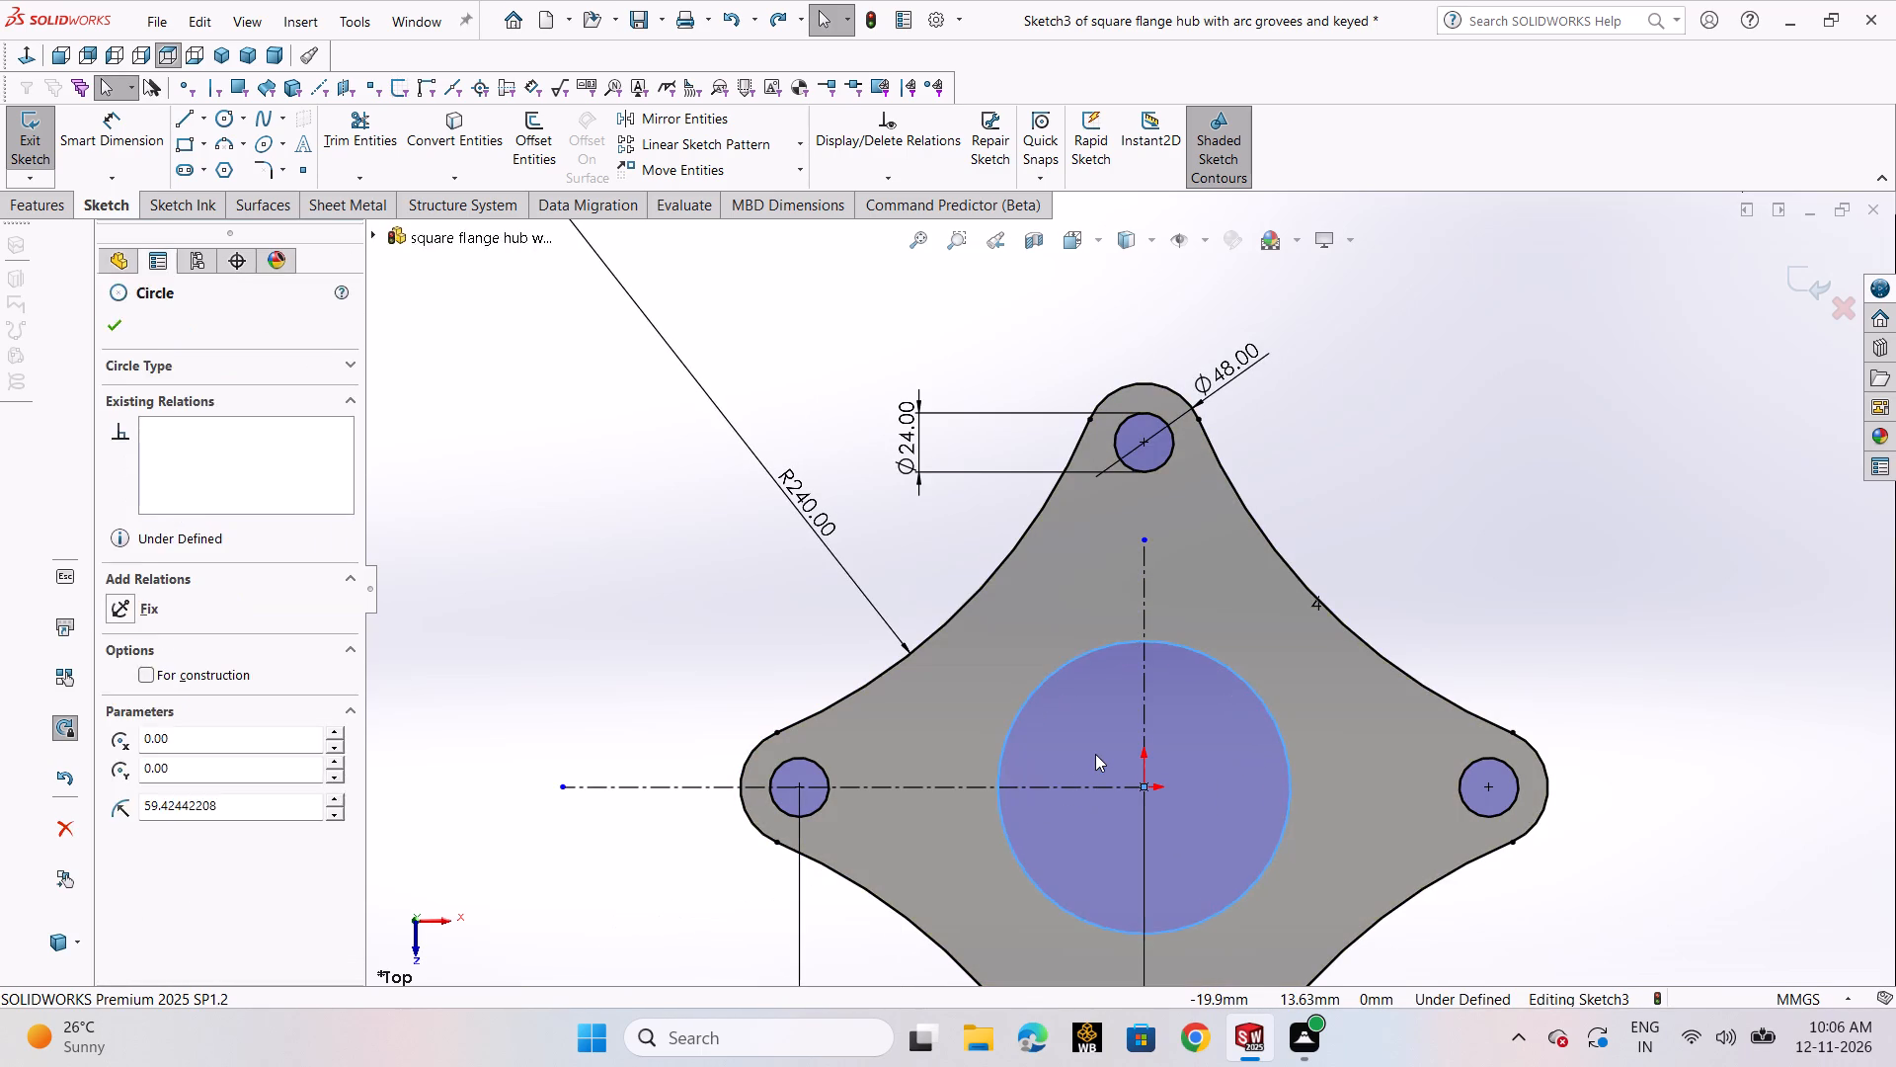
{"action": "key", "text": "ctrl+z"}
{"action": "key", "text": "ctrl+z"}
{"action": "key", "text": "ctrl+z"}
{"action": "key", "text": "ctrl+z"}
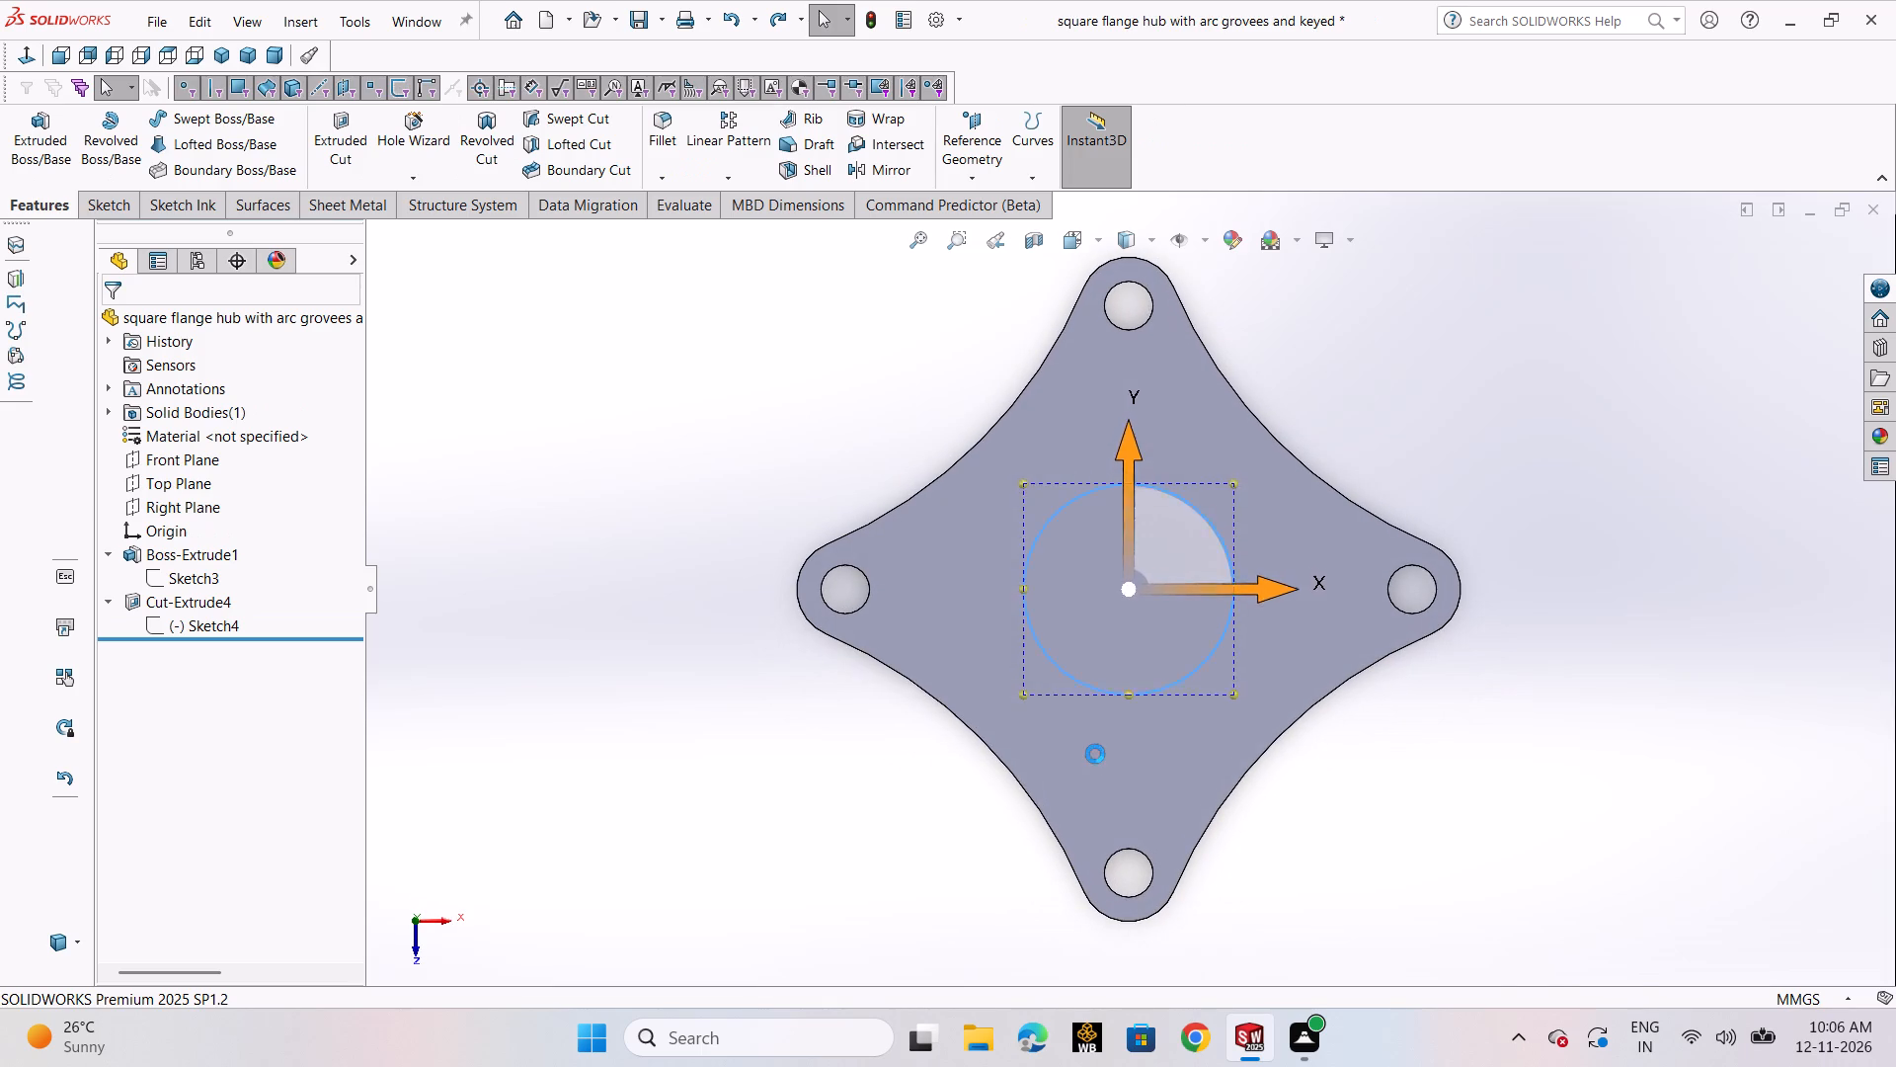
Keep undoing until Cut-Extrude4's Sketch4 is open with its 104 mm centre circle.
{"action": "key", "text": "ctrl+z"}
{"action": "key", "text": "ctrl+z"}
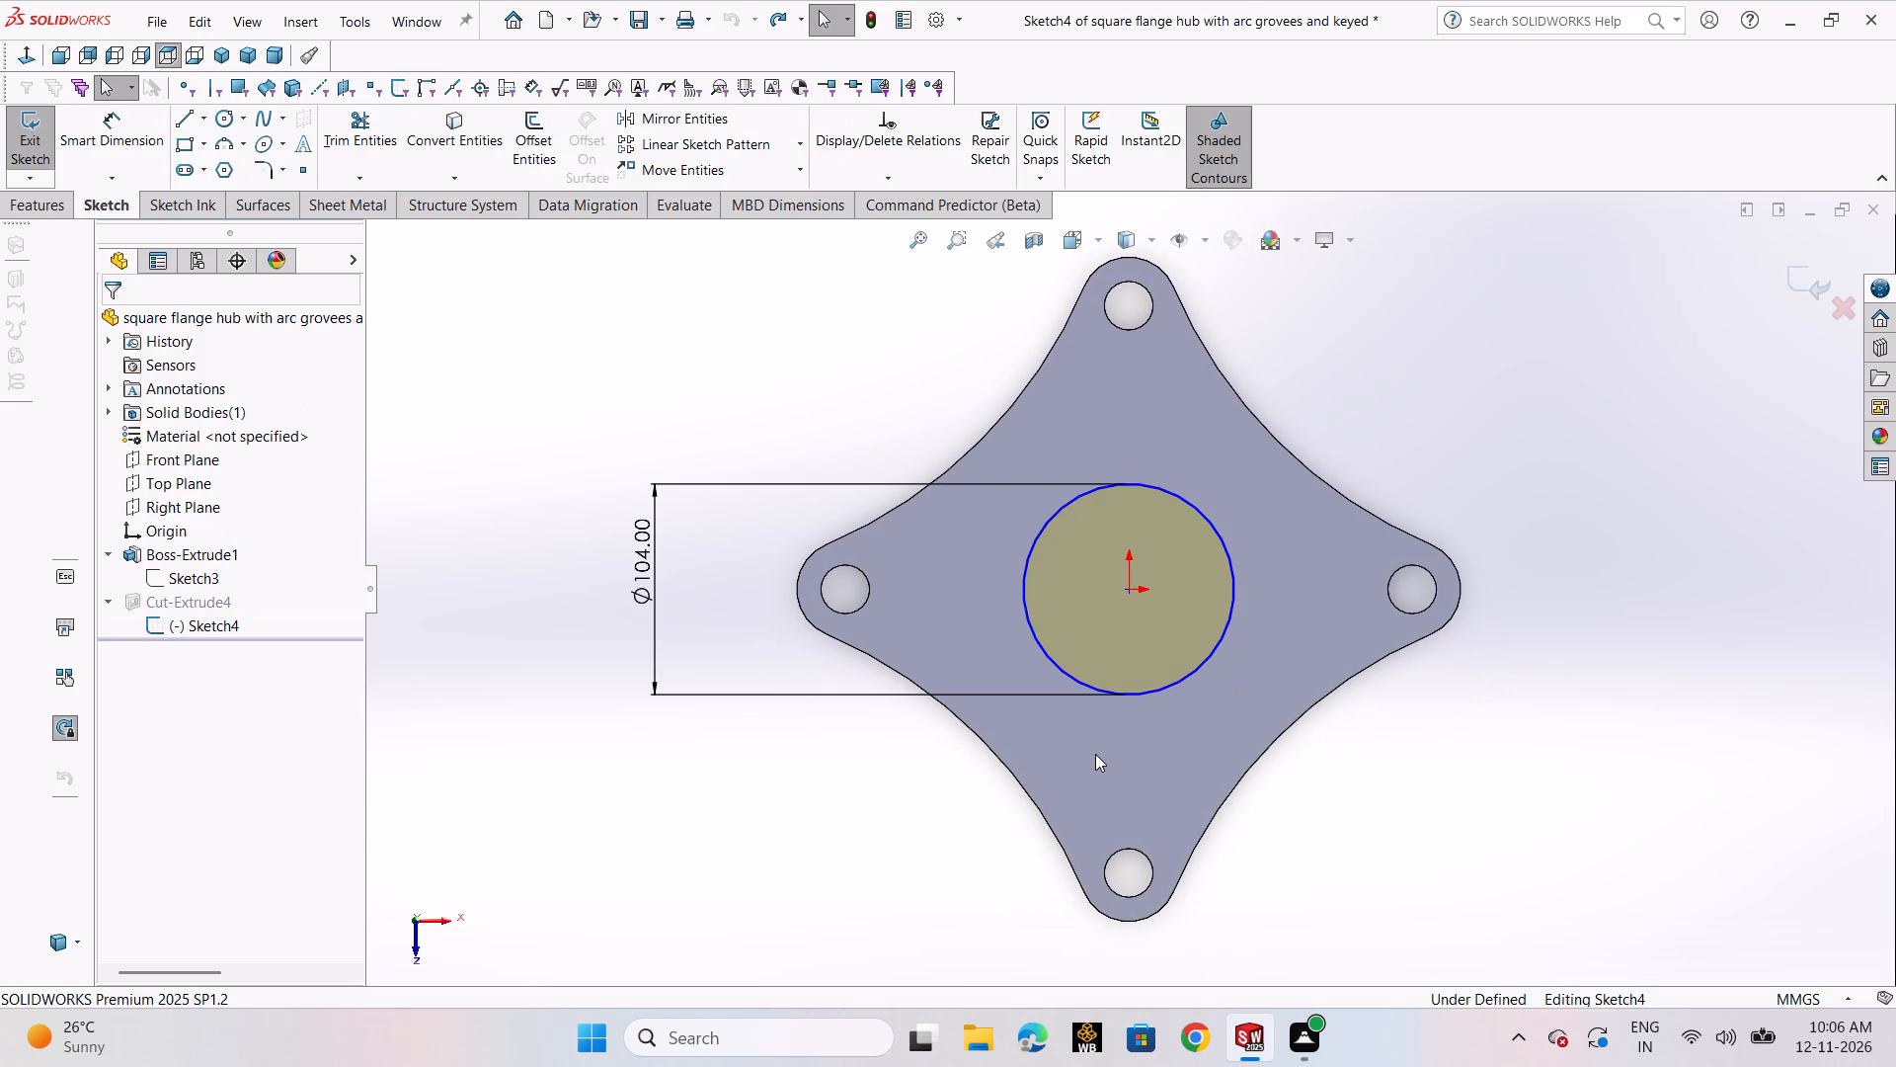
{"action": "key", "text": "ctrl+z"}
{"action": "key", "text": "ctrl+z"}
Set the centre circle's diameter in Sketch4 to 207 mm and exit the sketch to rebuild the cut.
{"action": "double_click", "coordinate": [639, 582]}
{"action": "type", "text": "207"}
{"action": "key", "text": "Return"}
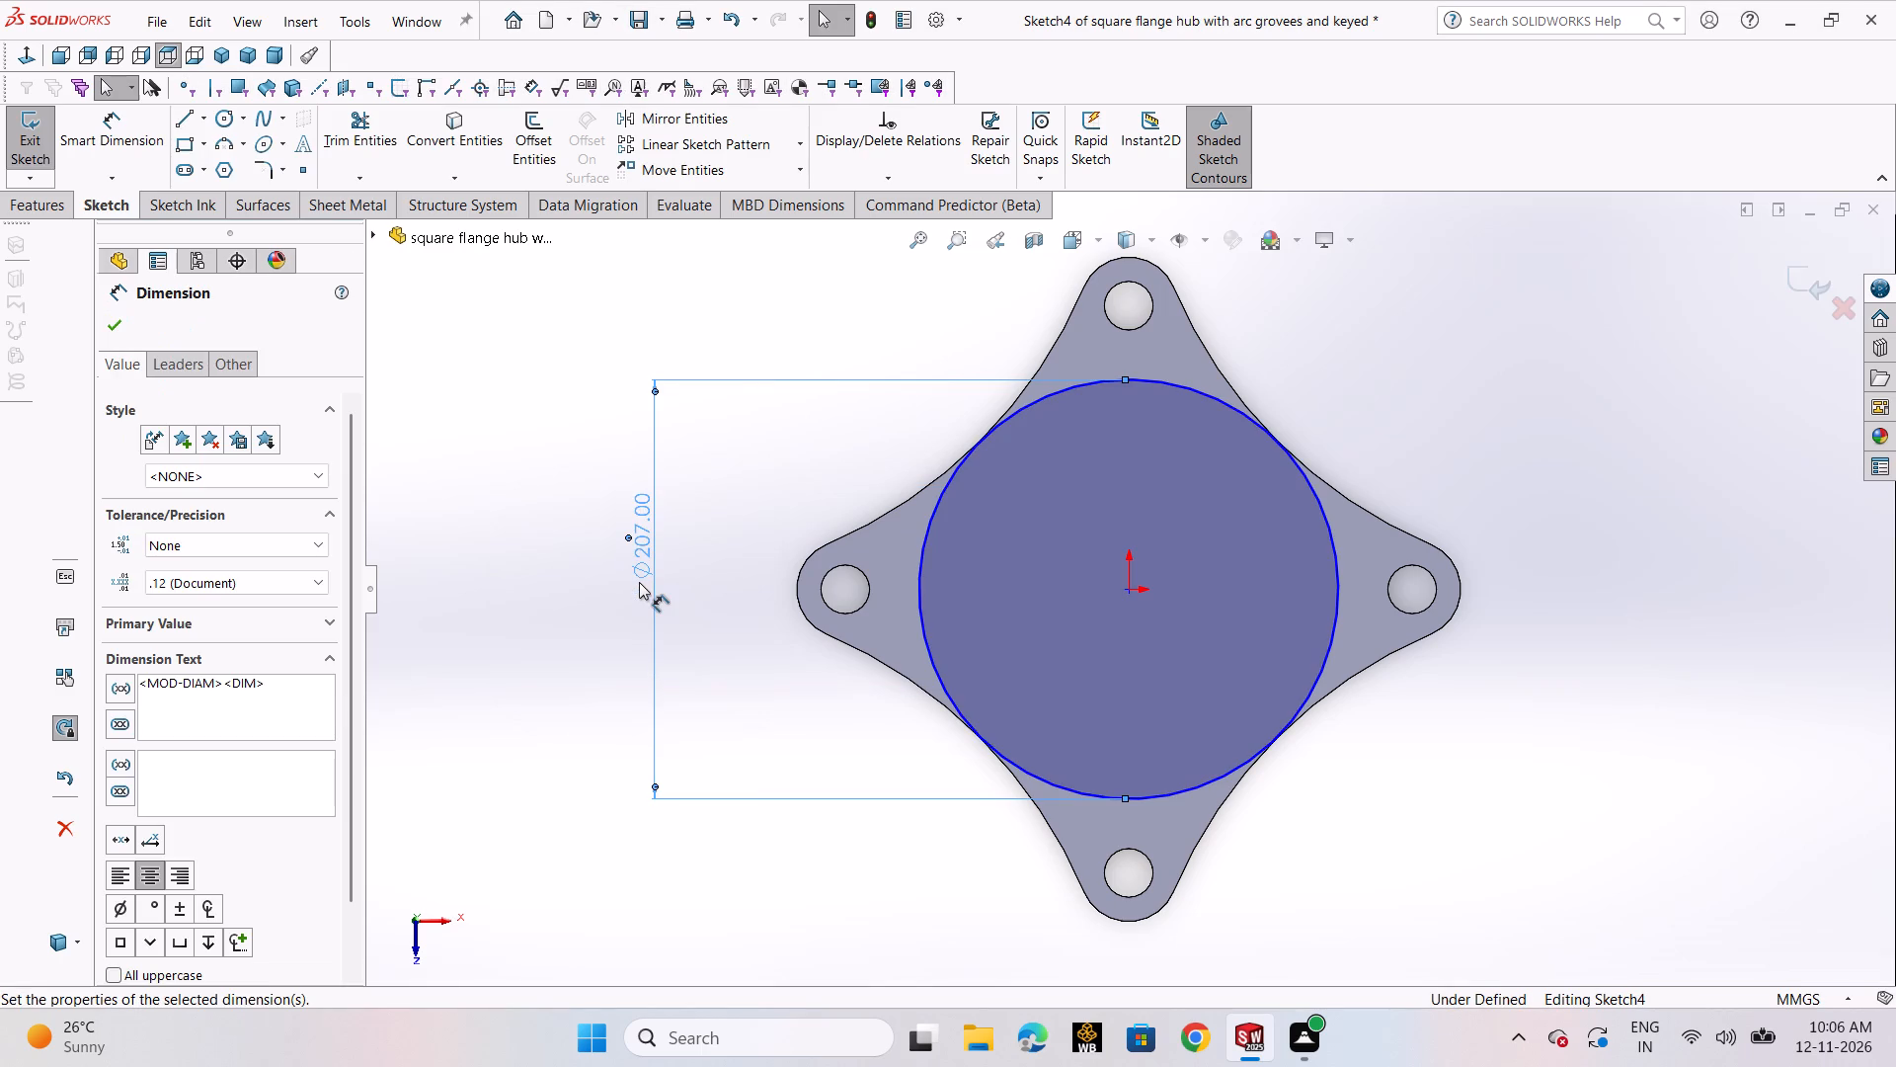
{"action": "left_click", "coordinate": [1784, 275]}
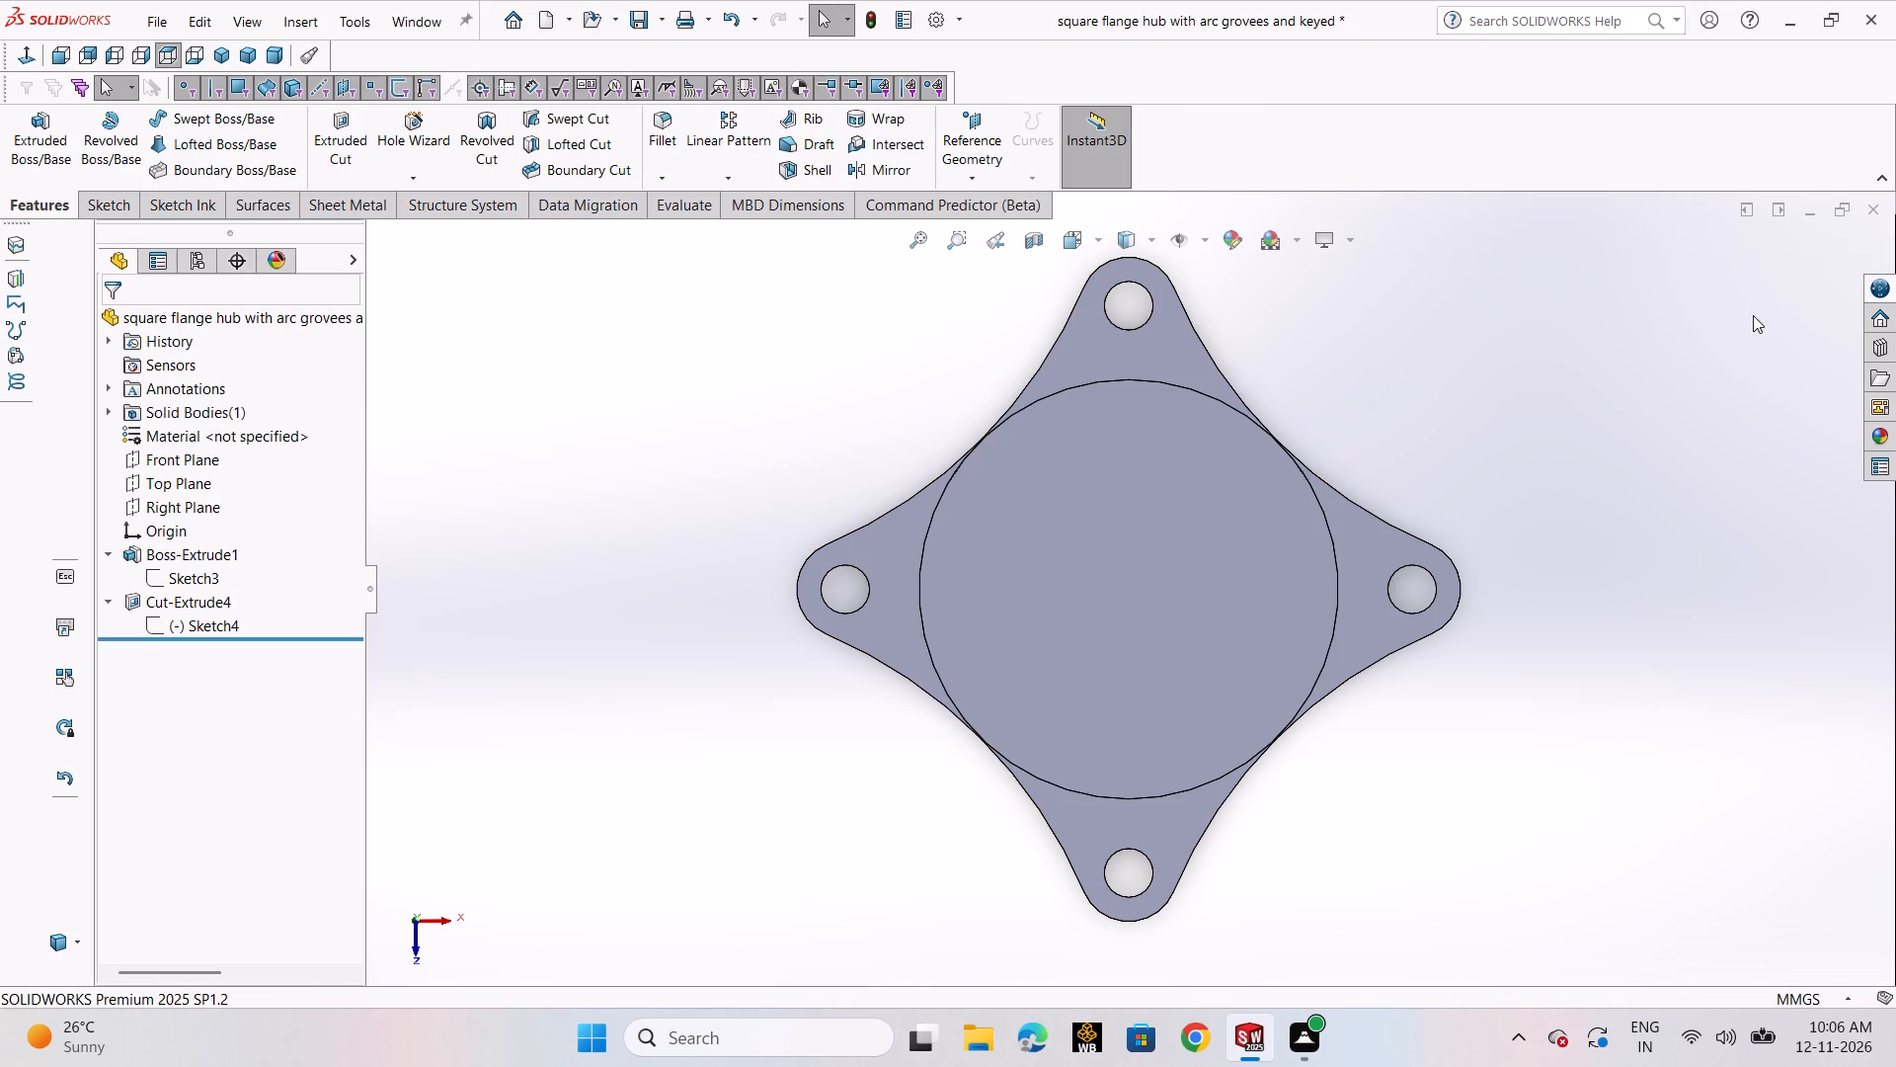
Start a sketch on the circular recessed face of Cut-Extrude4 and draw an origin-centred circle with a 78 mm radius.
{"action": "left_click", "coordinate": [1526, 434]}
{"action": "scroll", "coordinate": [1547, 513], "scroll_direction": "up", "scroll_amount": 3}
{"action": "middle_click_drag", "start_coordinate": [1556, 541], "coordinate": [1563, 436]}
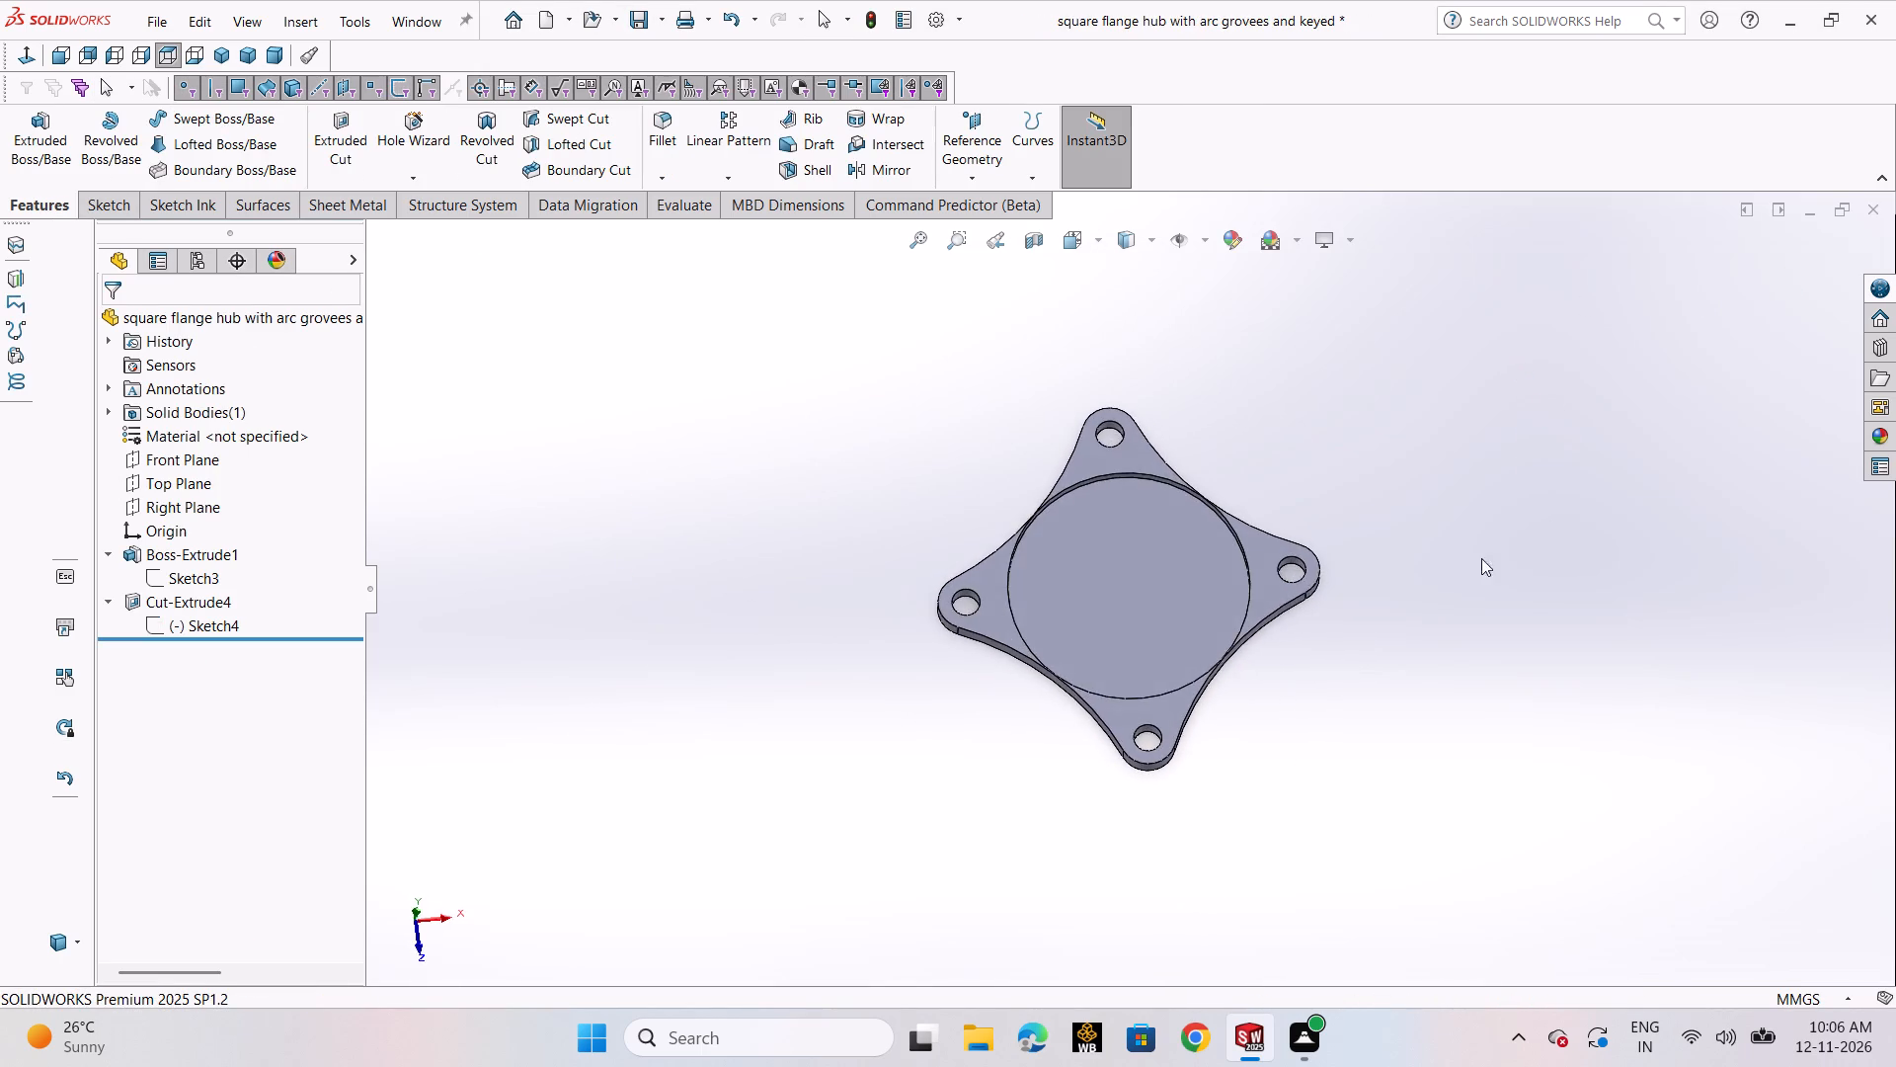
{"action": "left_click", "coordinate": [1155, 584]}
{"action": "left_click", "coordinate": [1256, 523]}
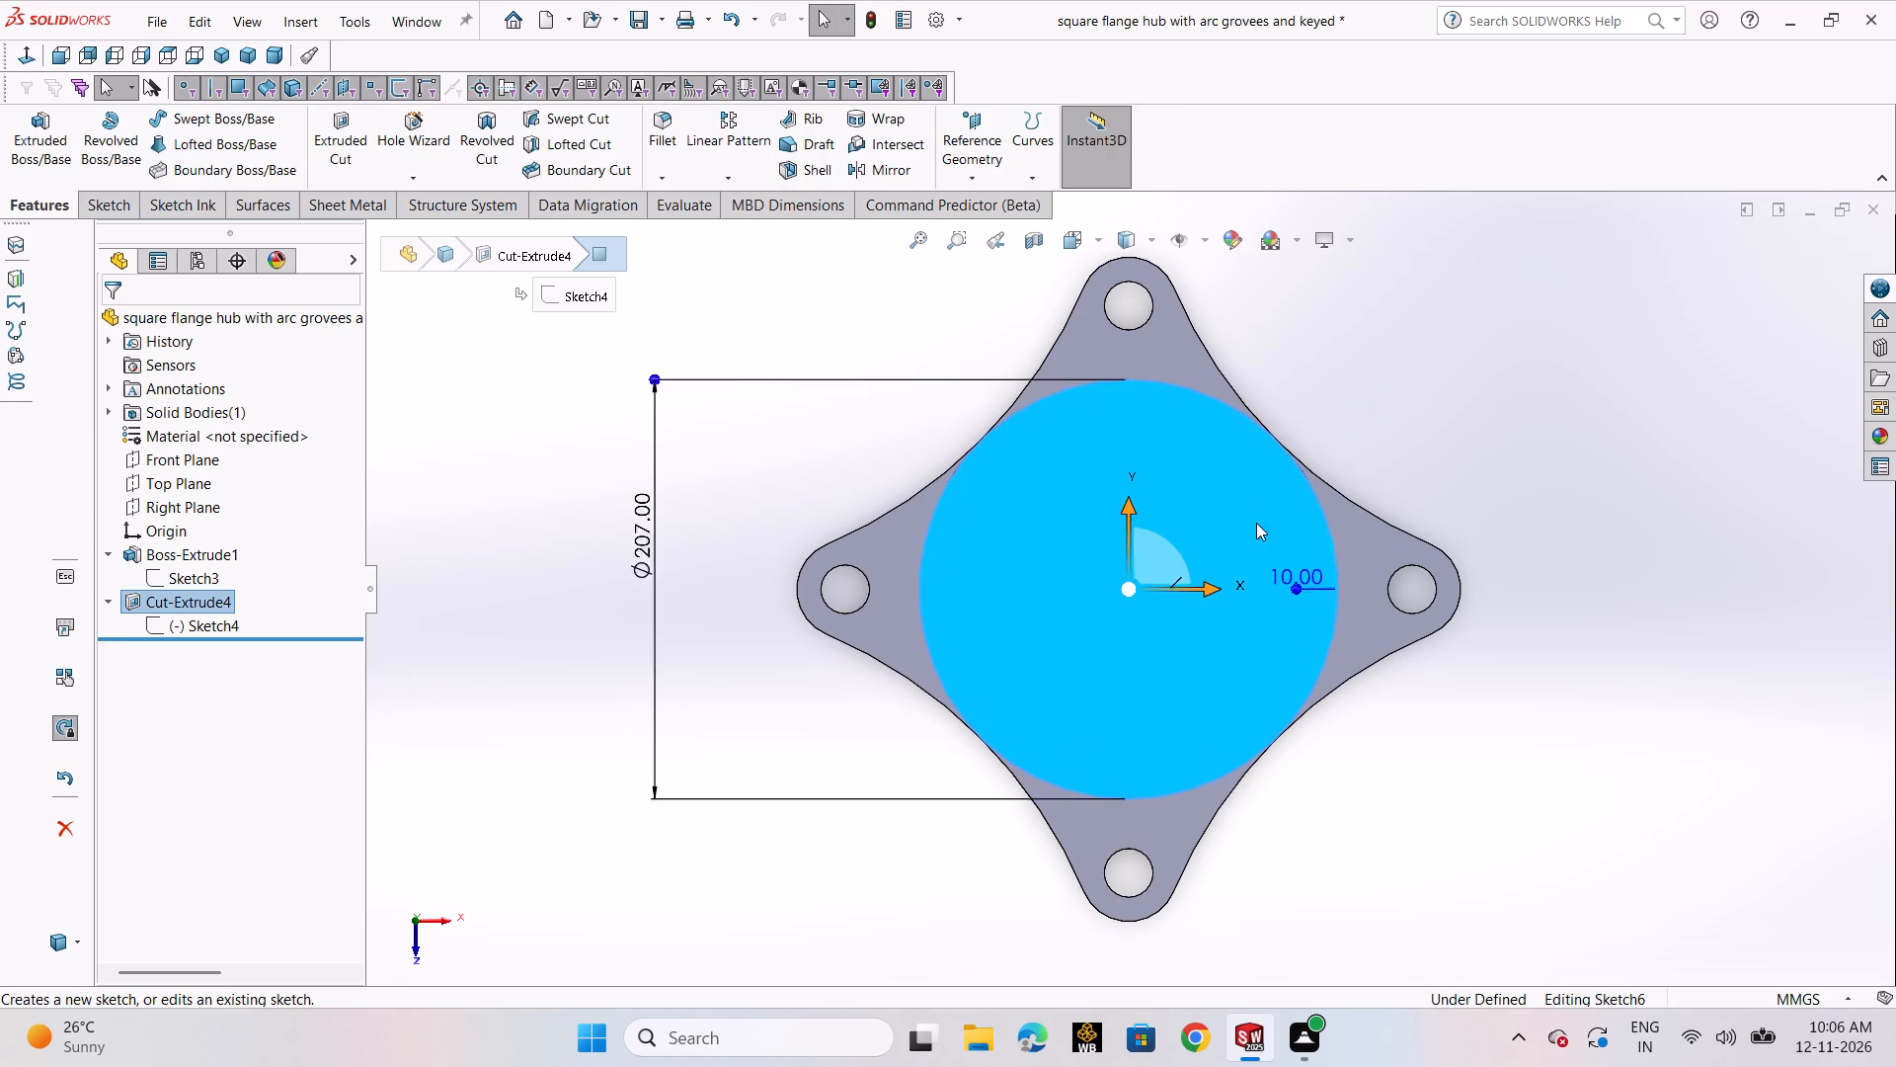
{"action": "left_click", "coordinate": [218, 125]}
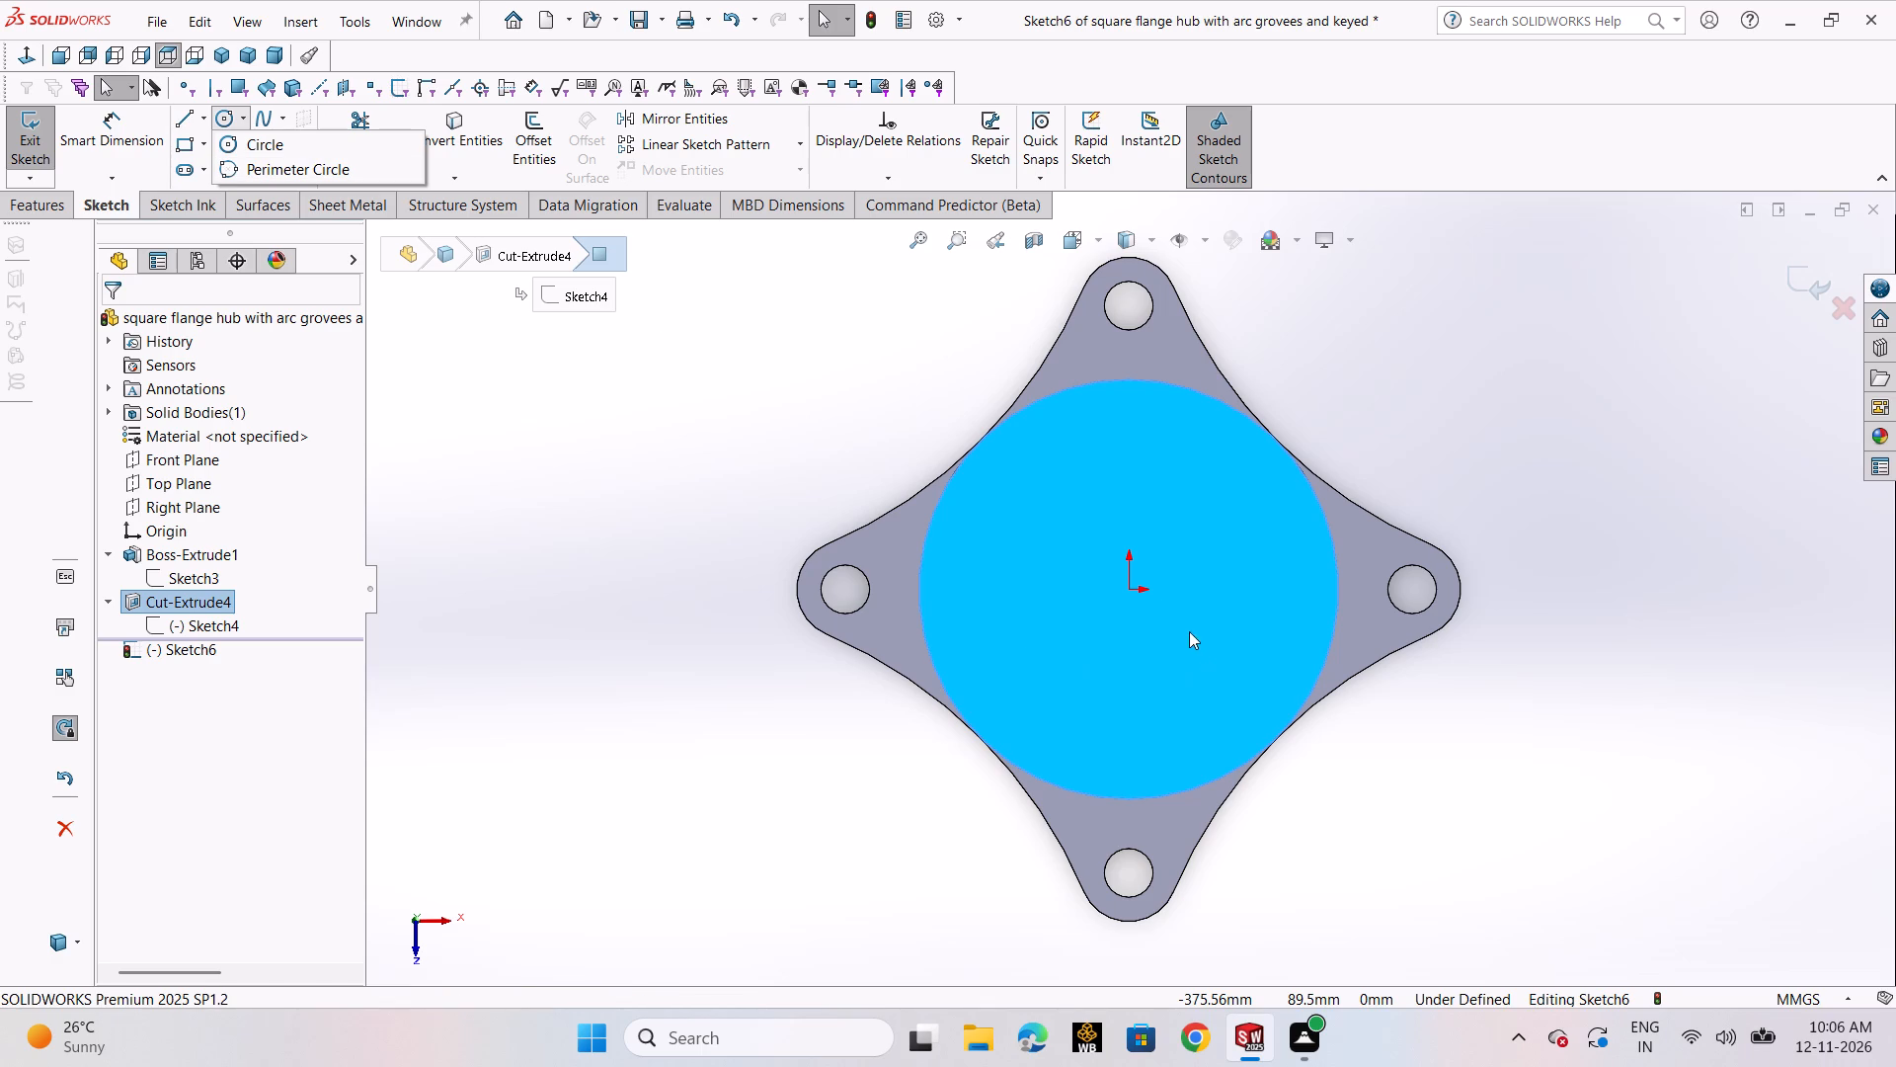
{"action": "left_click", "coordinate": [243, 139]}
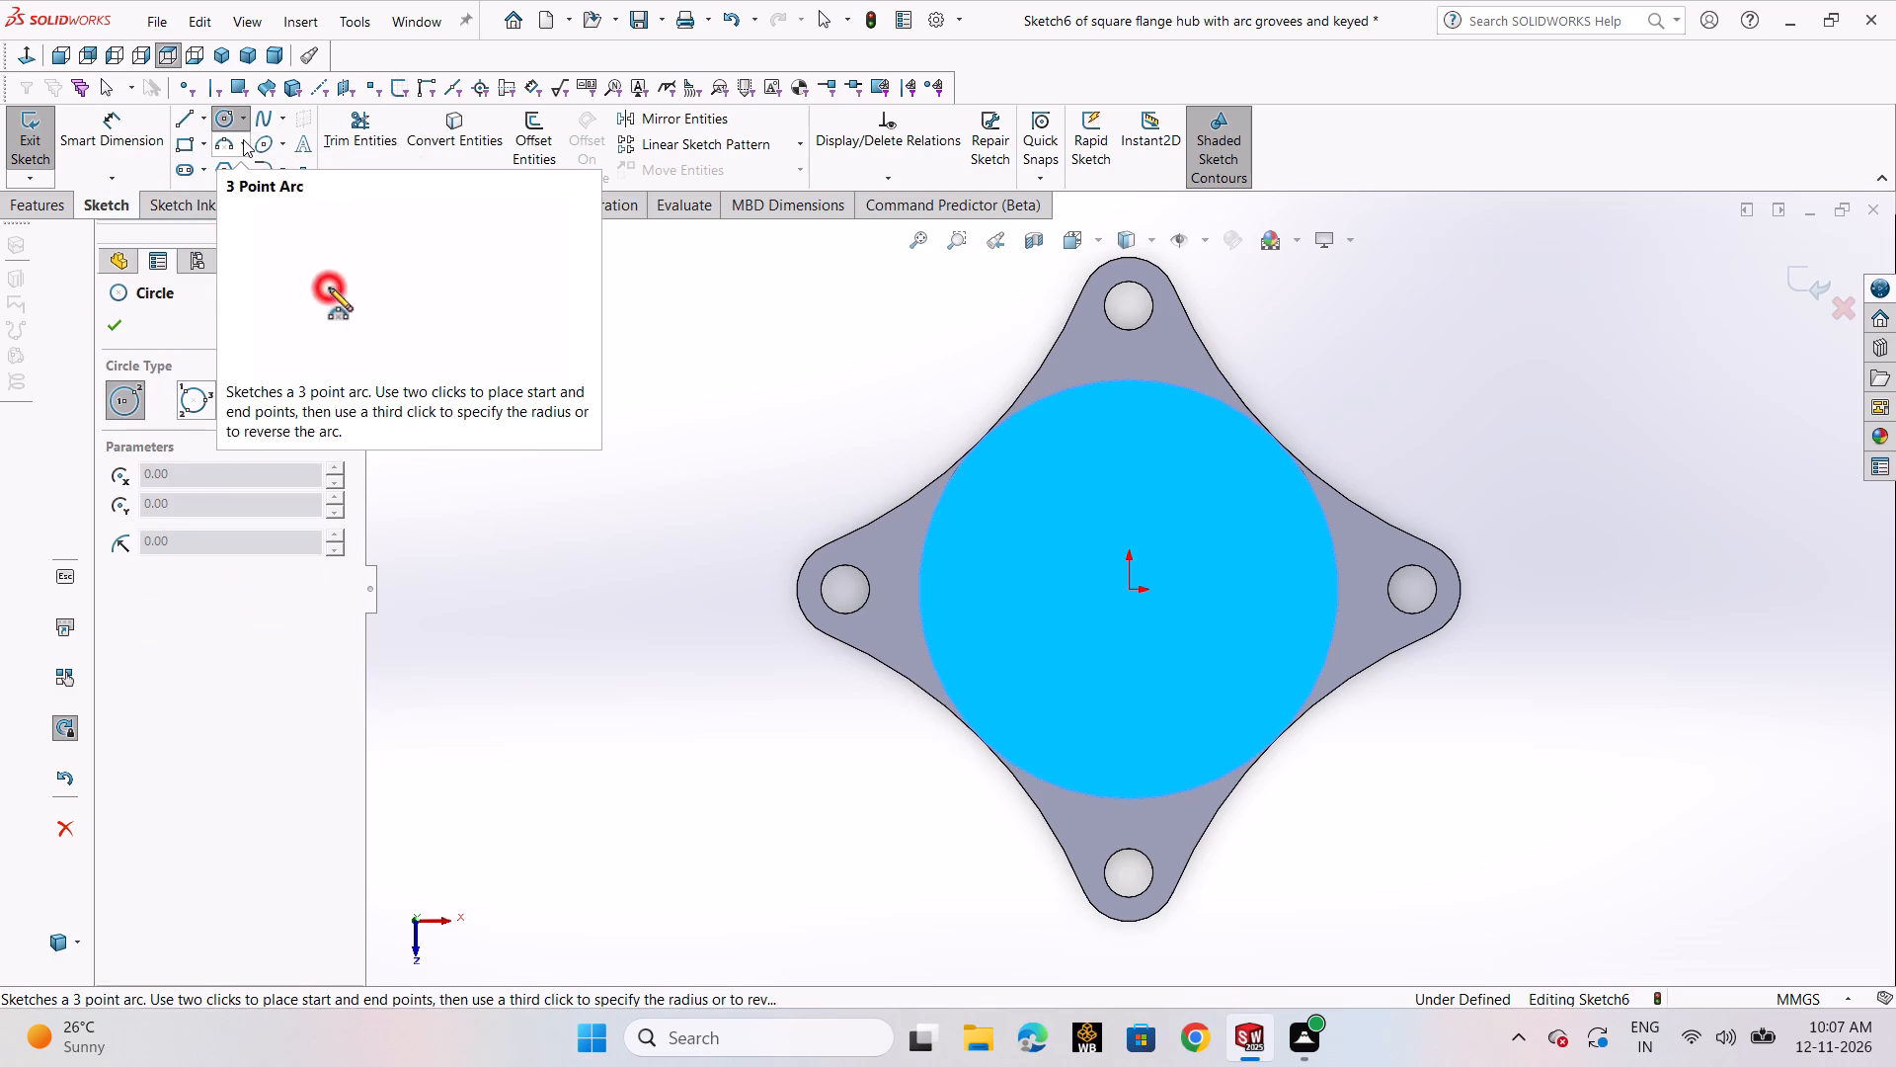
{"action": "left_click", "coordinate": [1131, 592]}
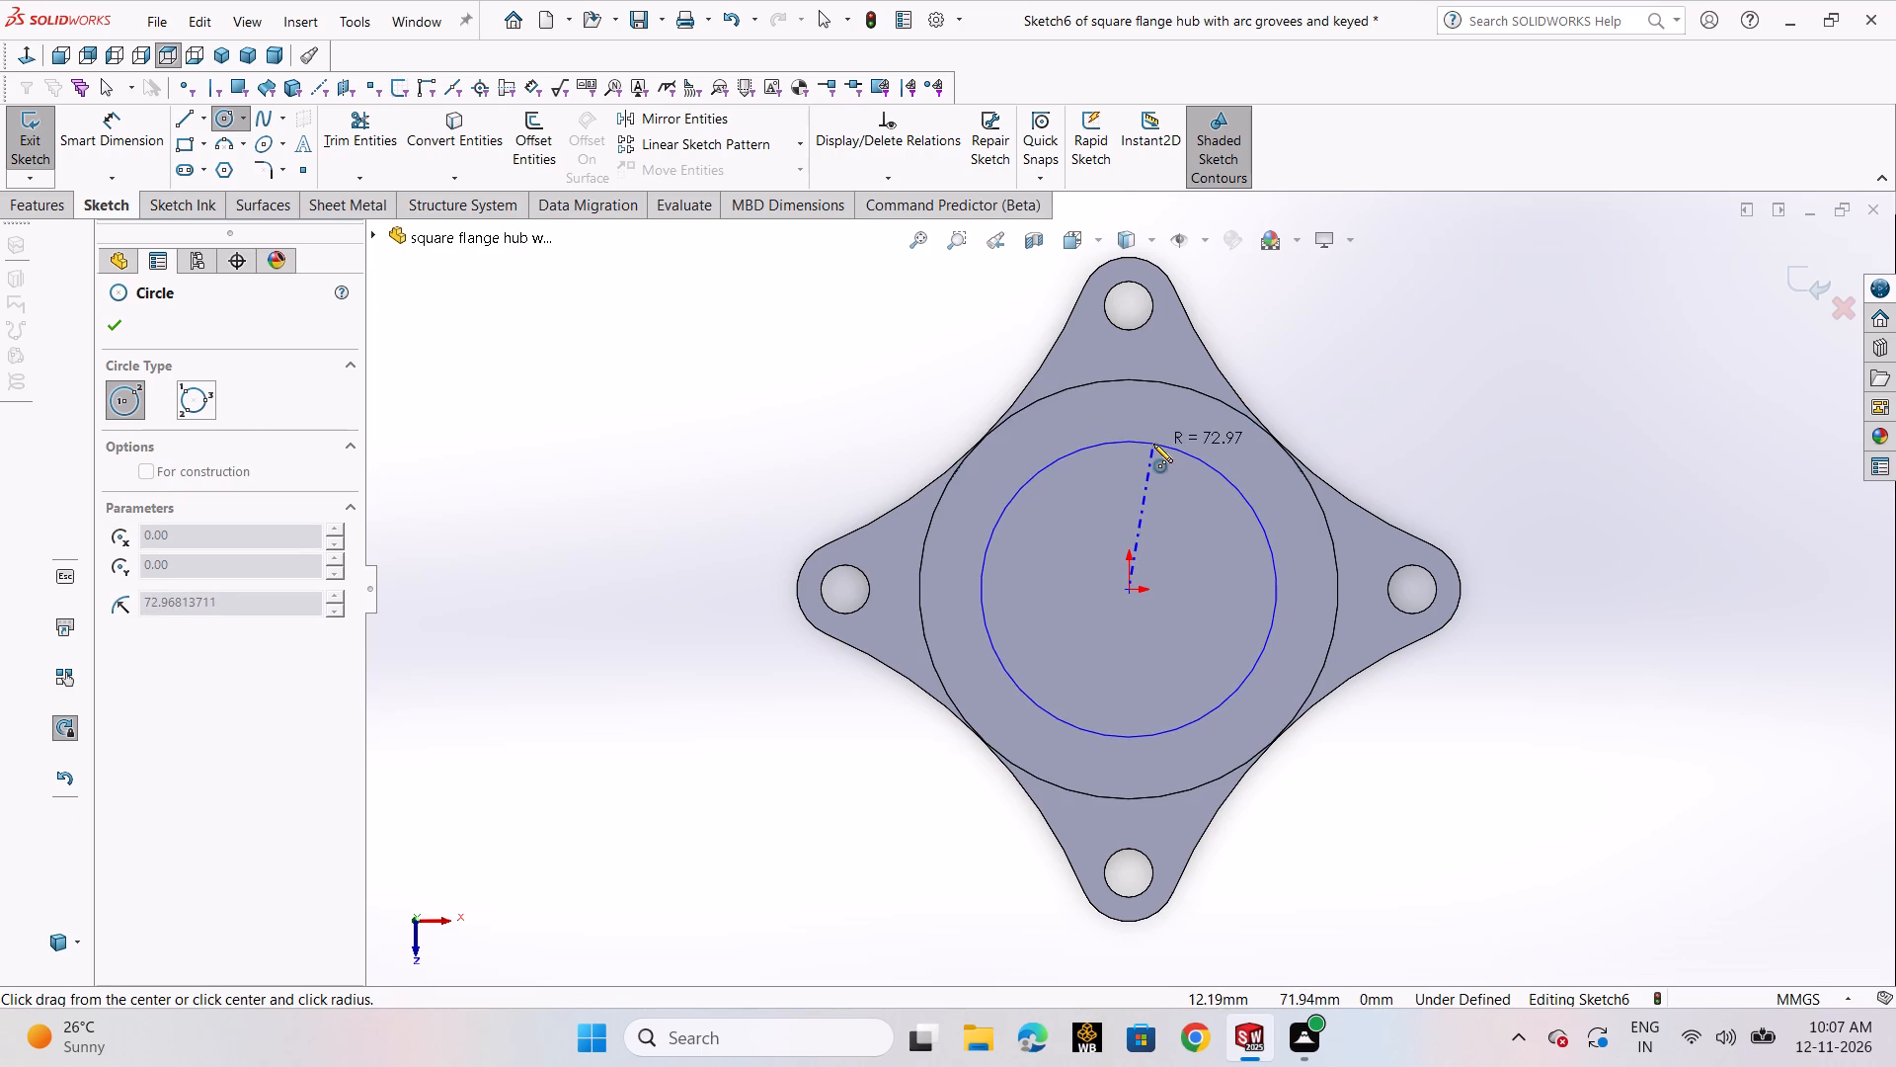
{"action": "left_click", "coordinate": [1148, 409]}
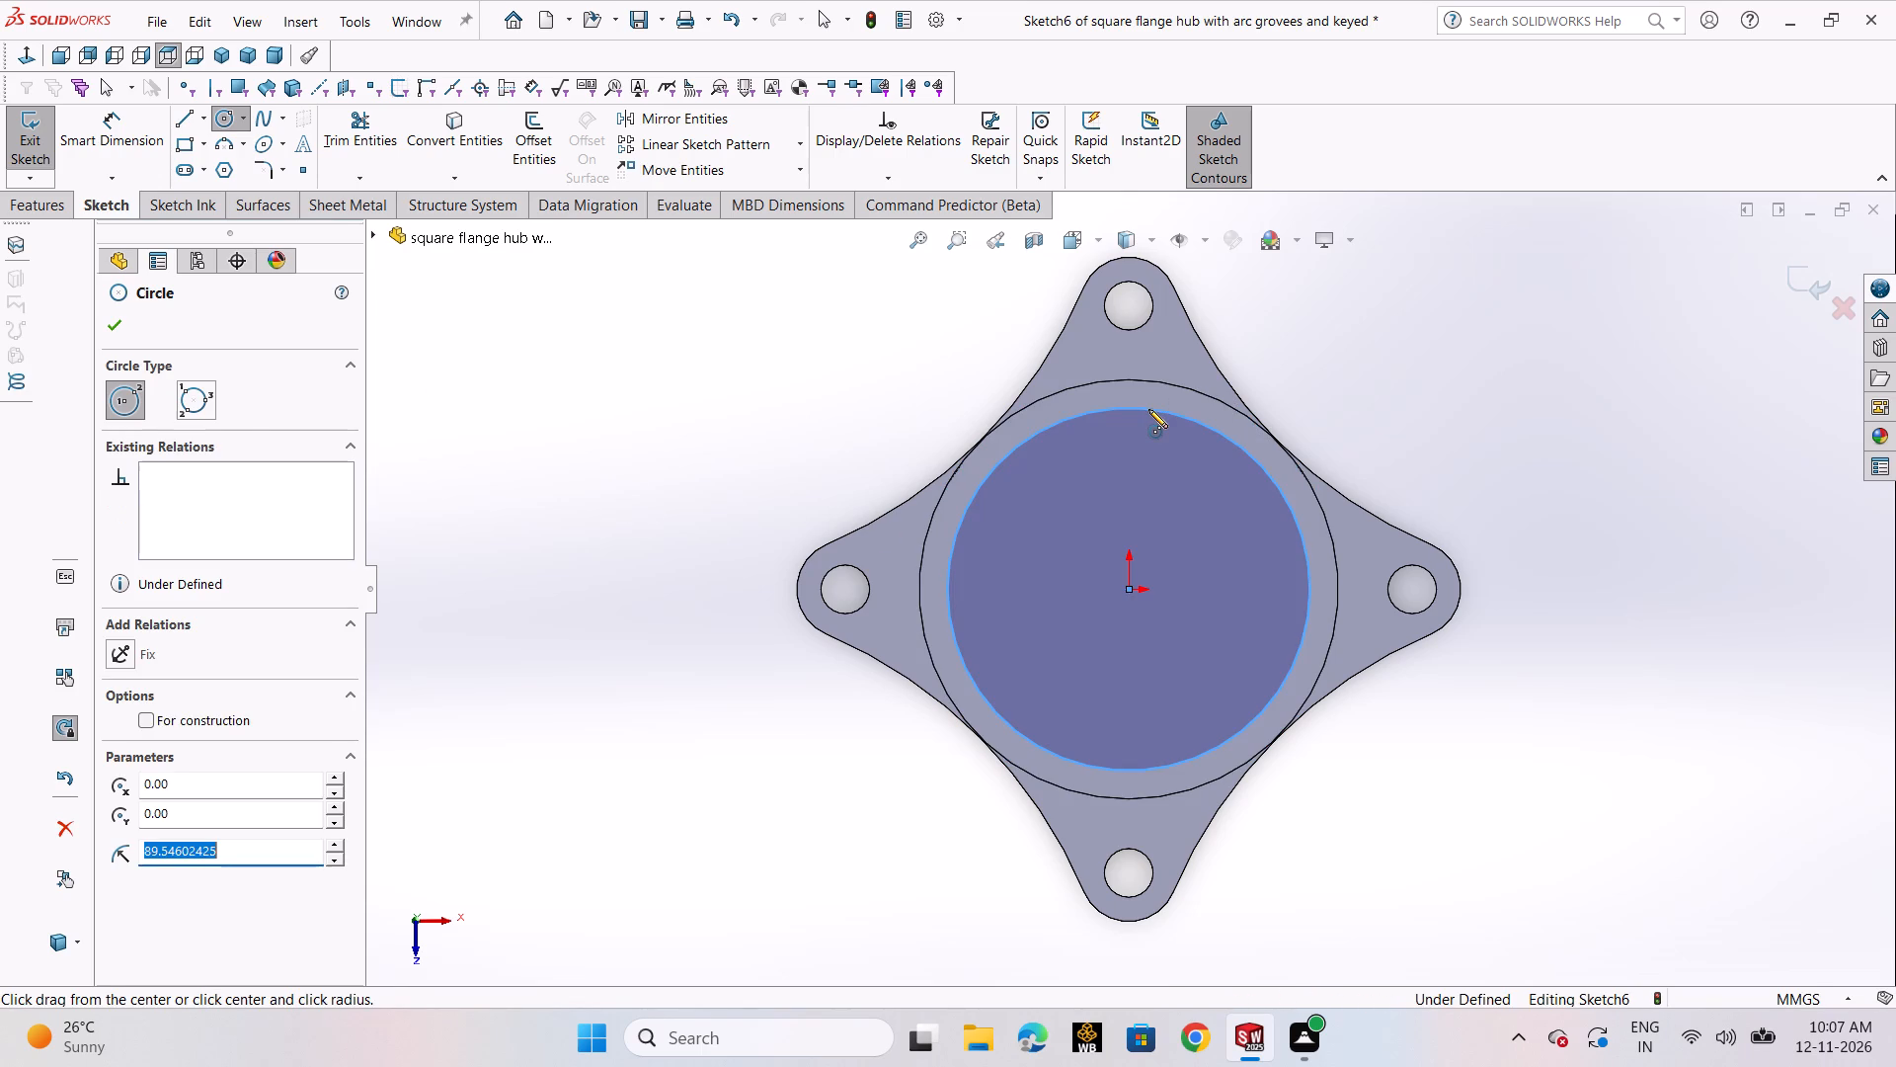
{"action": "type", "text": "26*"}
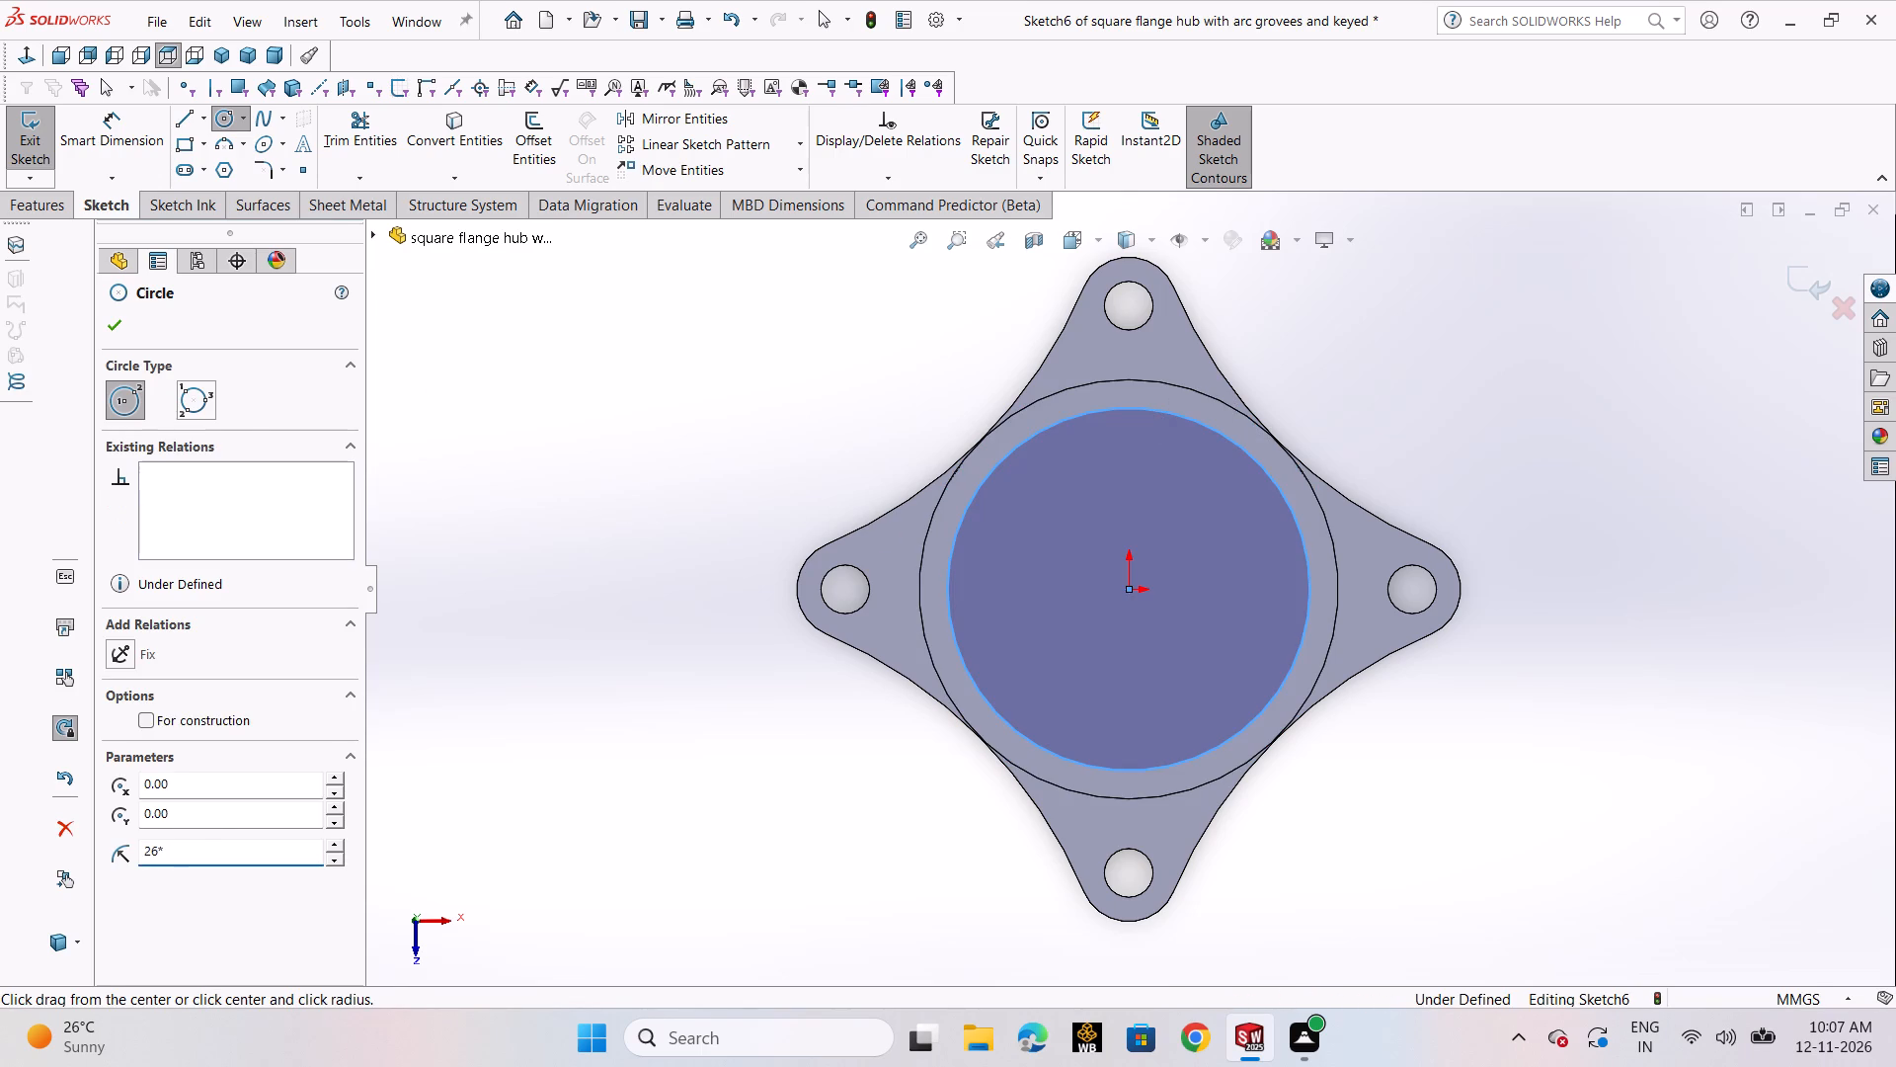
{"action": "key", "text": "3"}
{"action": "key", "text": "Return"}
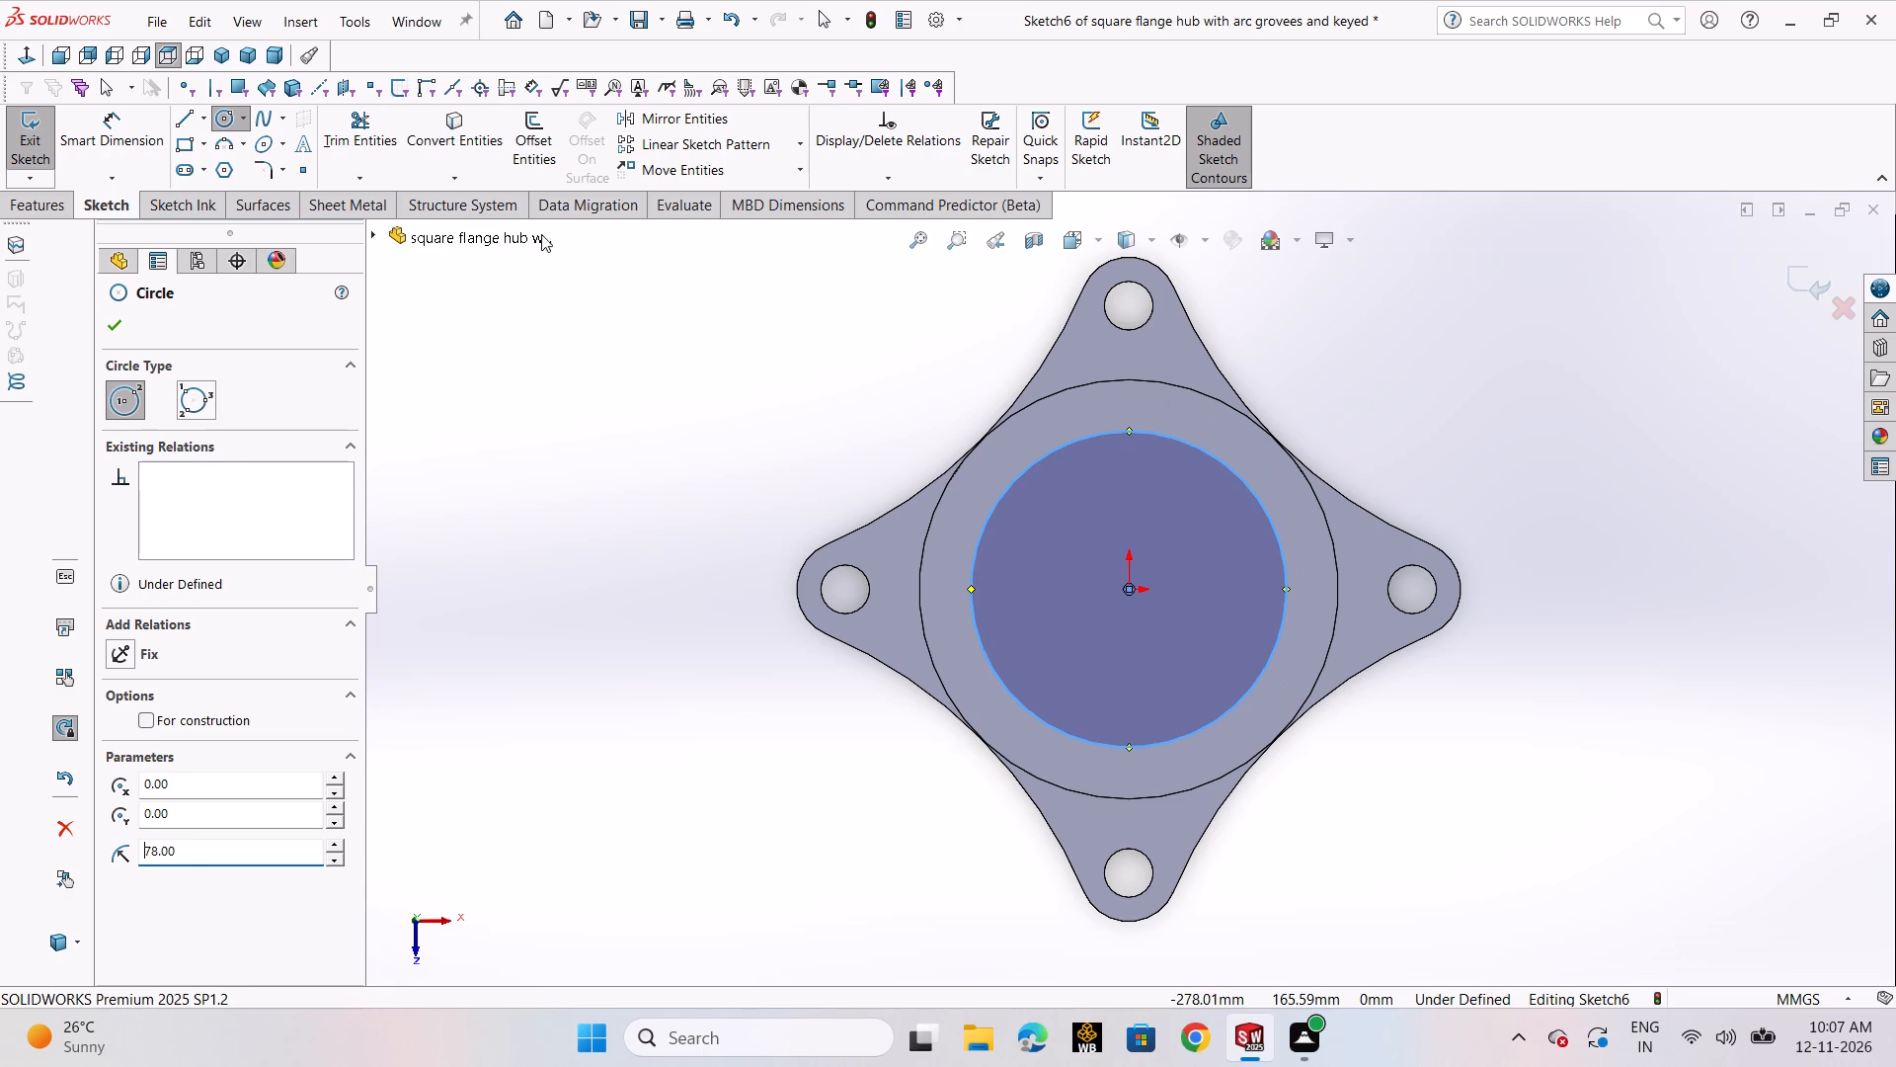
{"action": "left_click", "coordinate": [111, 321]}
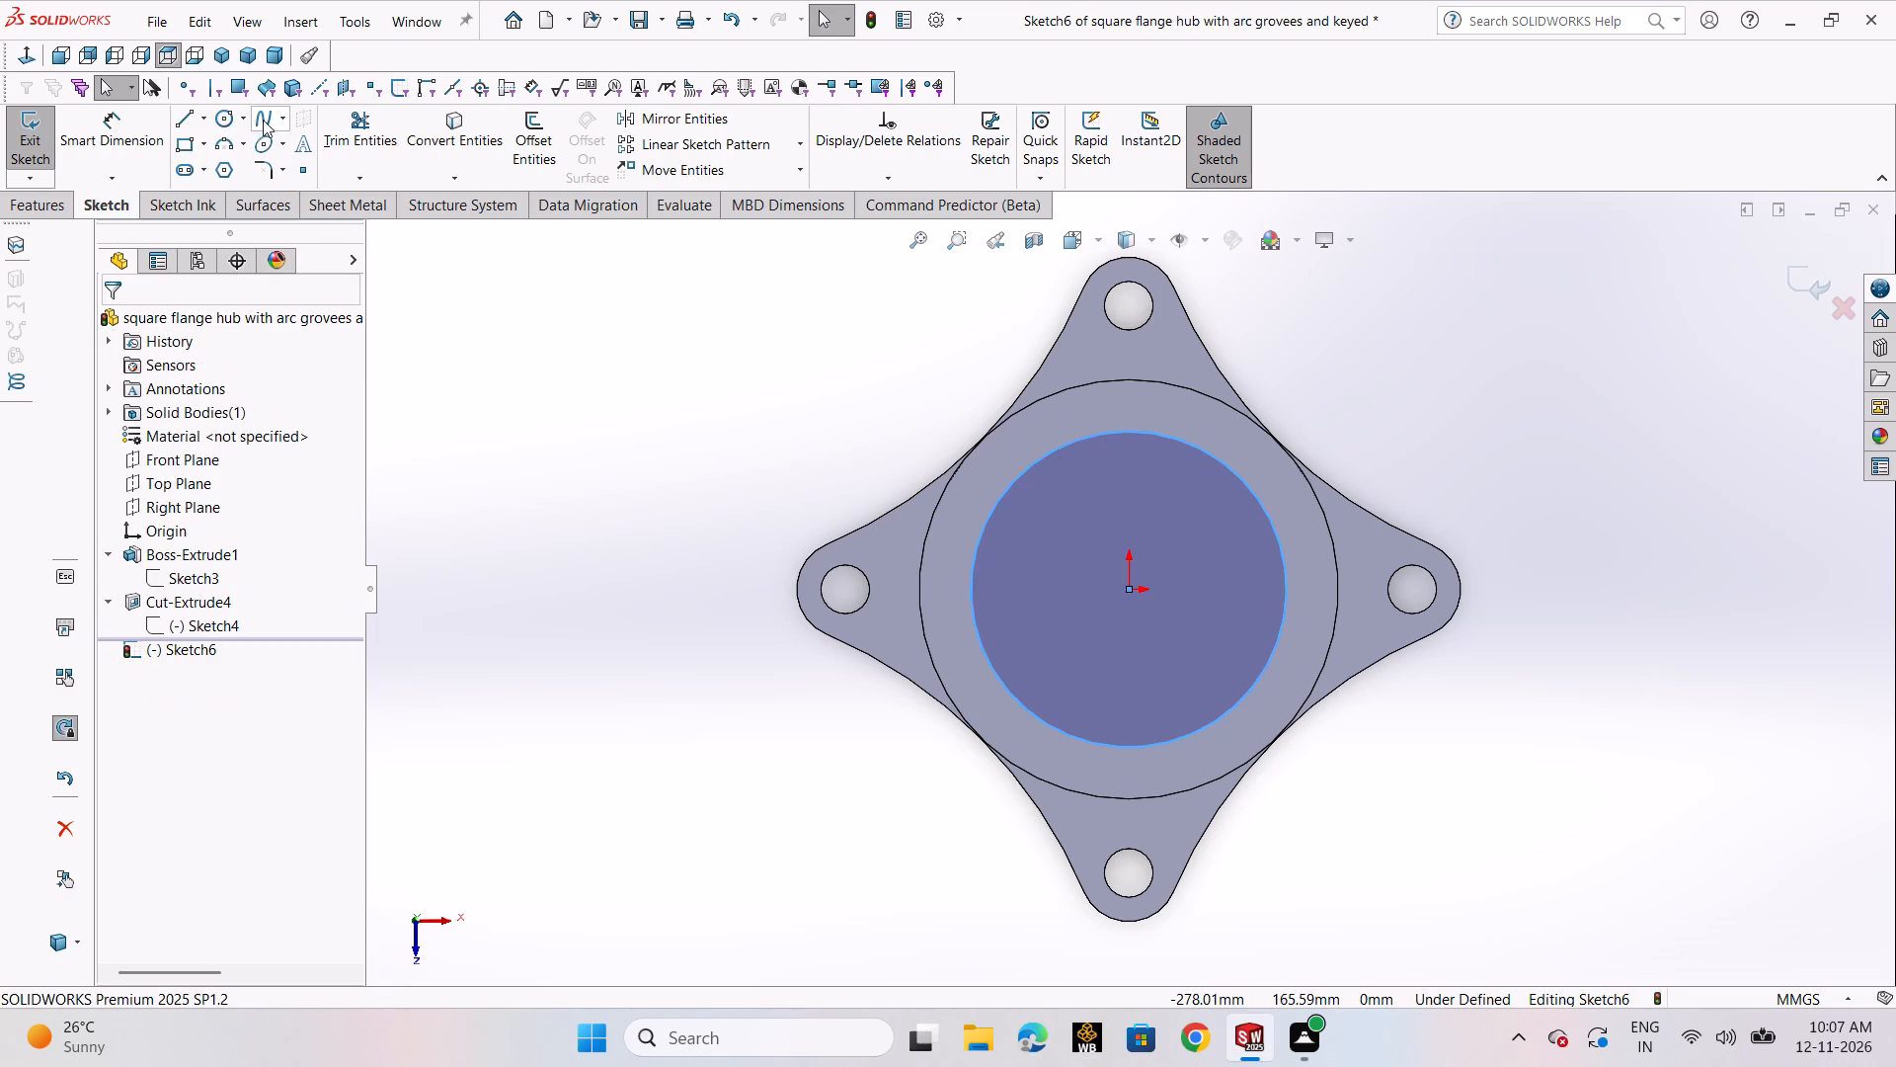
Add a second, concentric circle at the origin with a 60 mm radius.
{"action": "left_click", "coordinate": [222, 128]}
{"action": "left_click", "coordinate": [230, 142]}
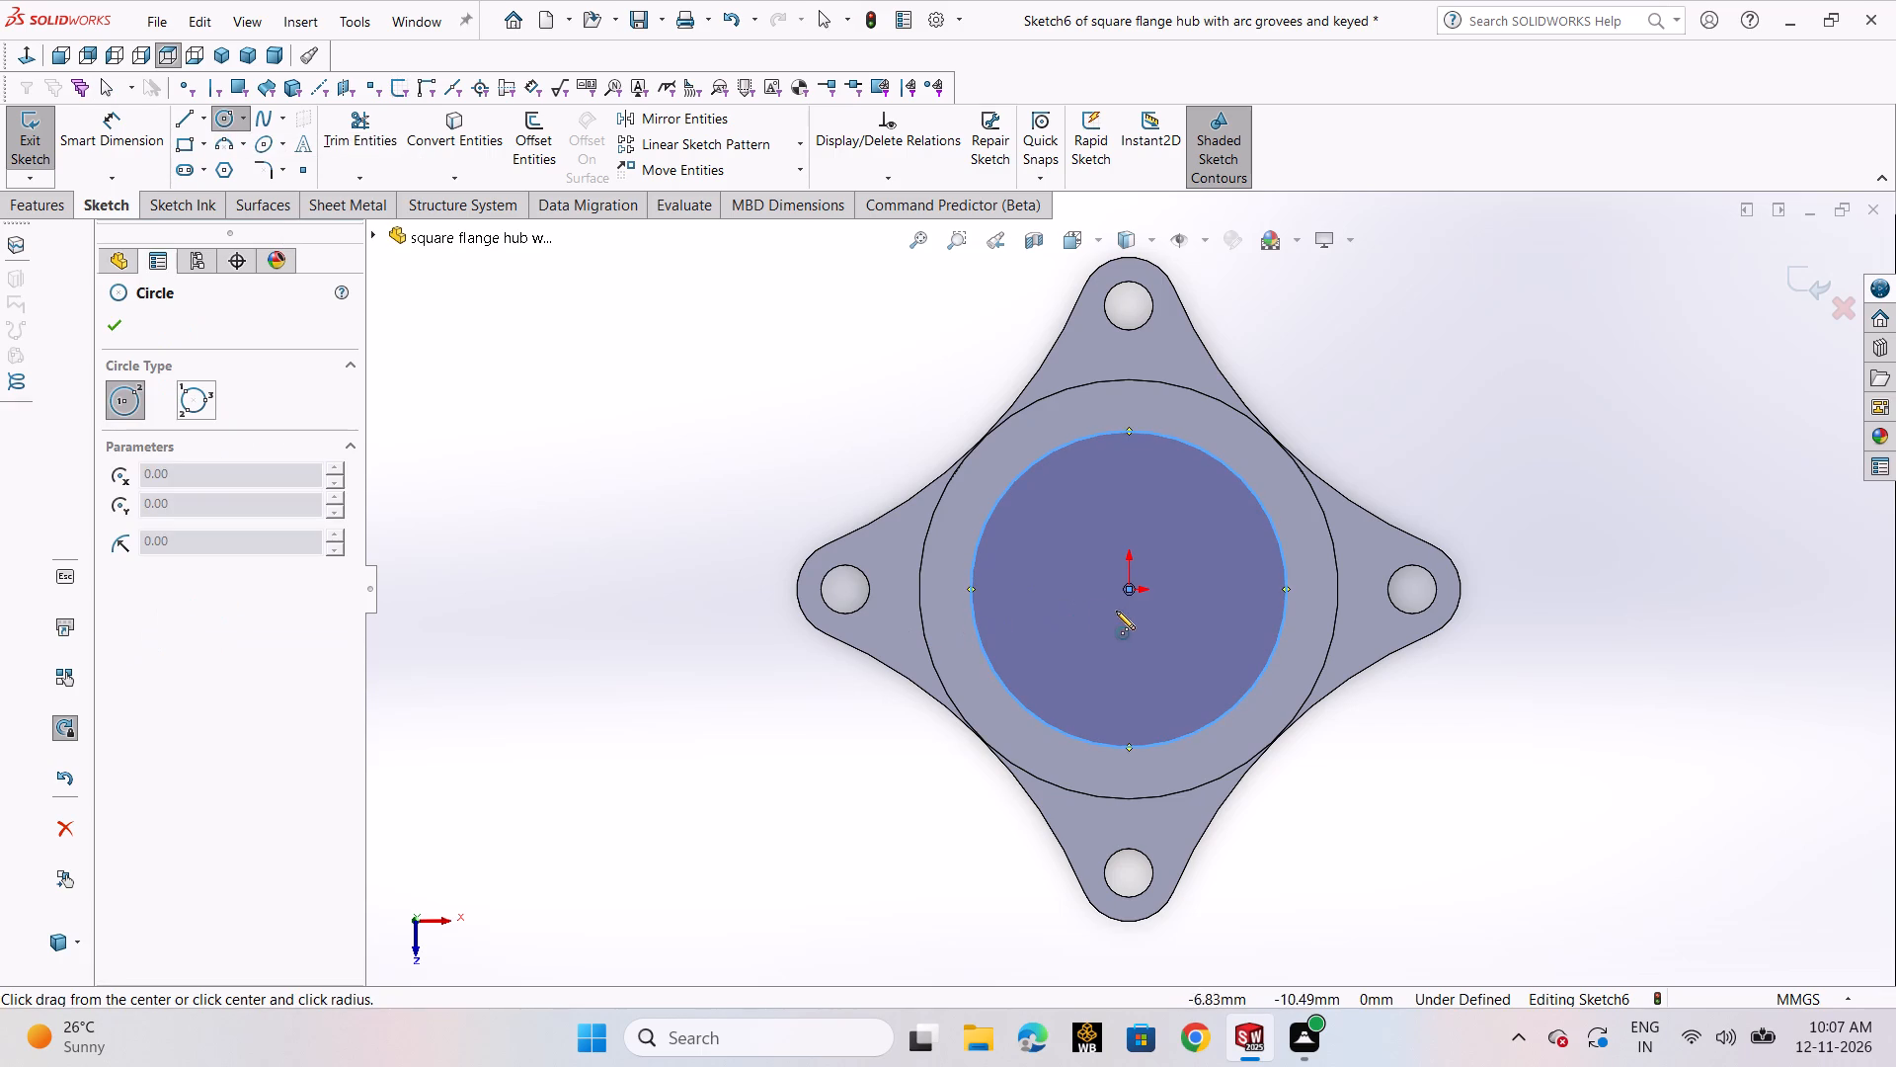
{"action": "left_click", "coordinate": [1134, 594]}
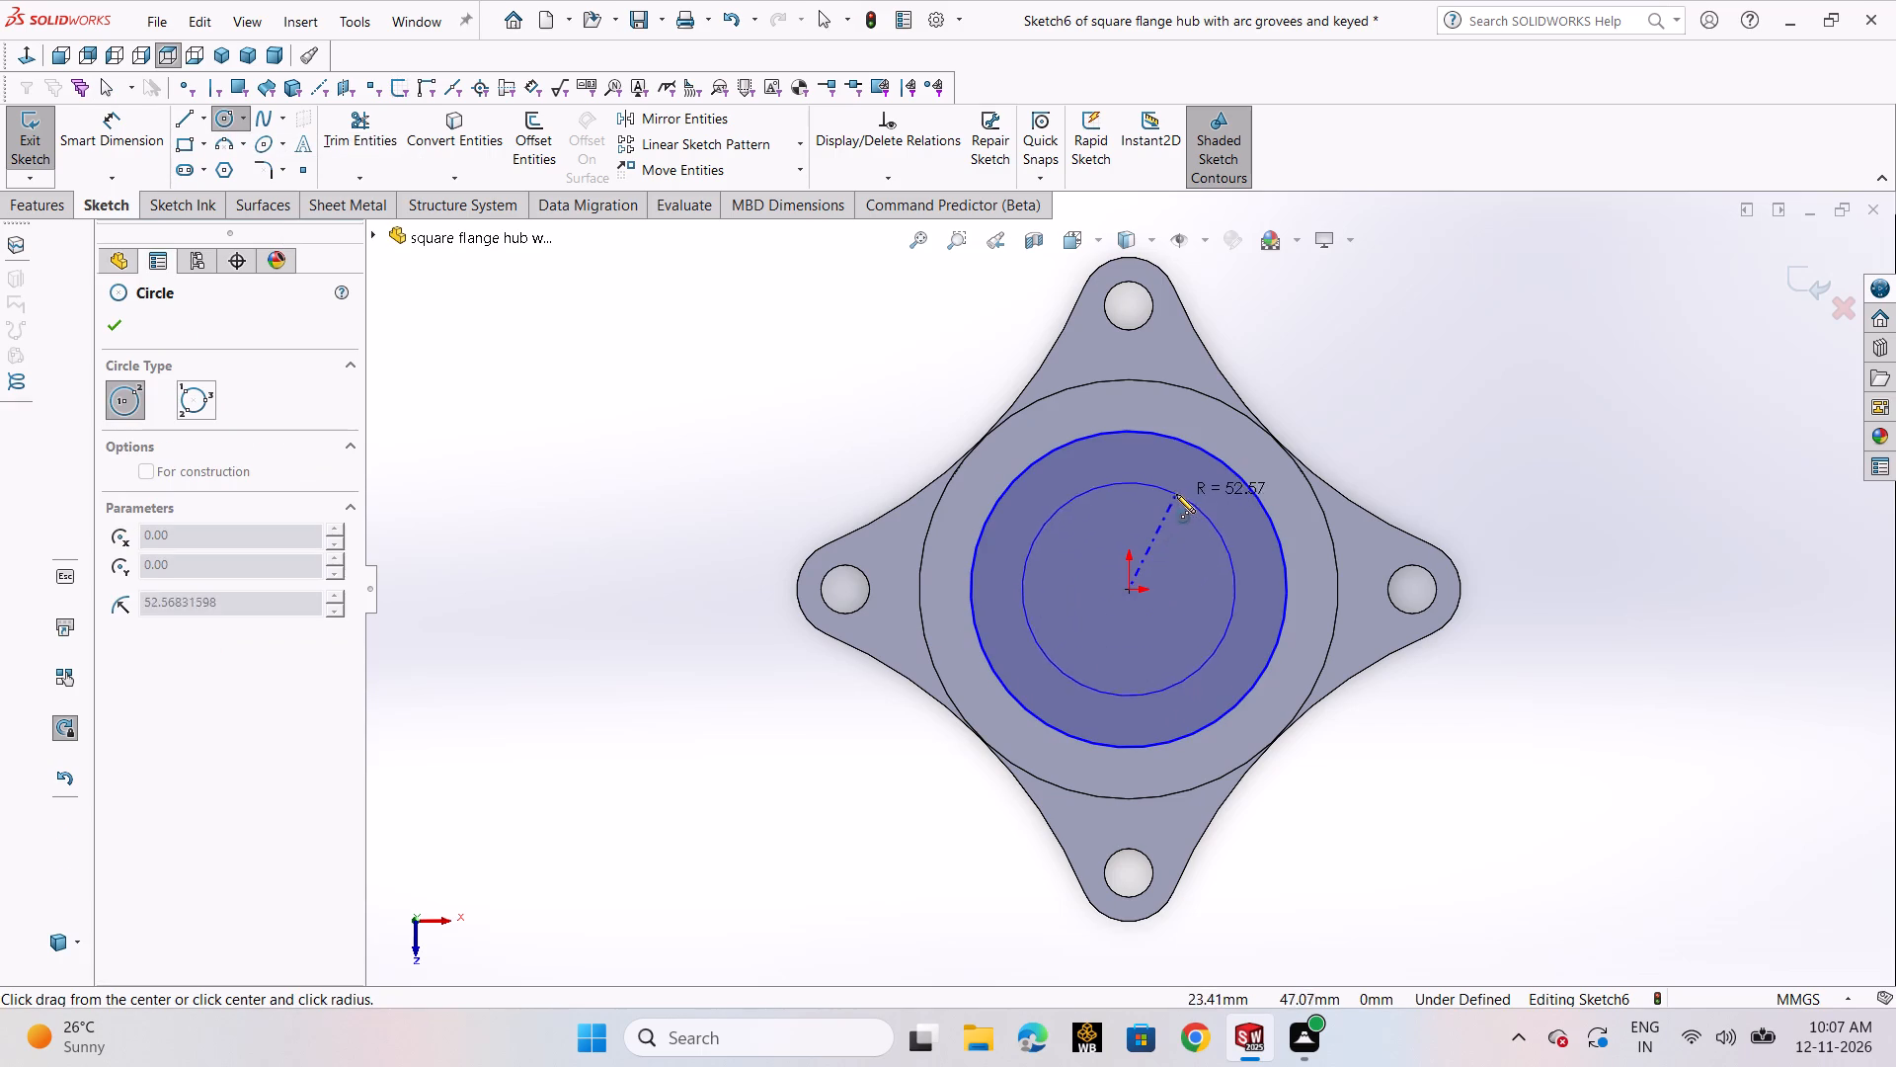
{"action": "left_click", "coordinate": [1176, 490]}
{"action": "type", "text": "20"}
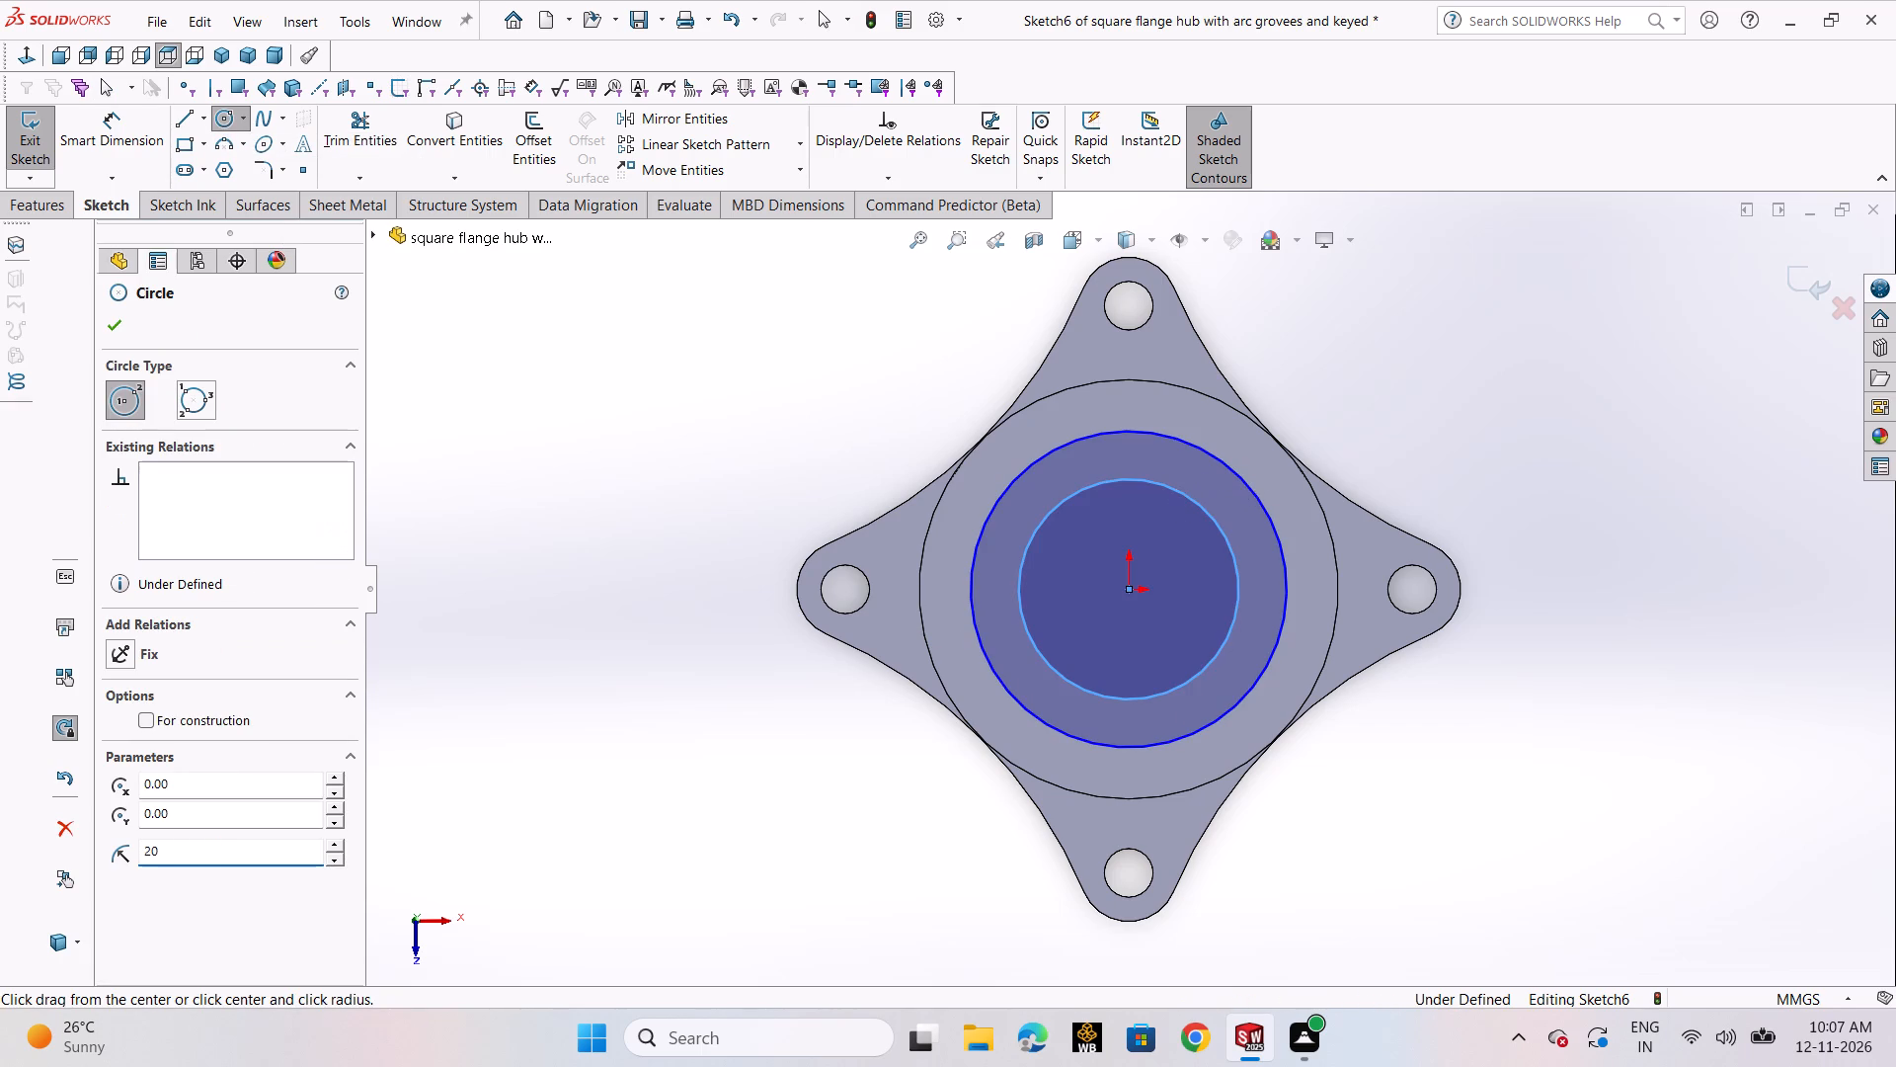
{"action": "key", "text": "asterisk"}
{"action": "key", "text": "3"}
{"action": "key", "text": "Return"}
{"action": "left_click", "coordinate": [119, 318]}
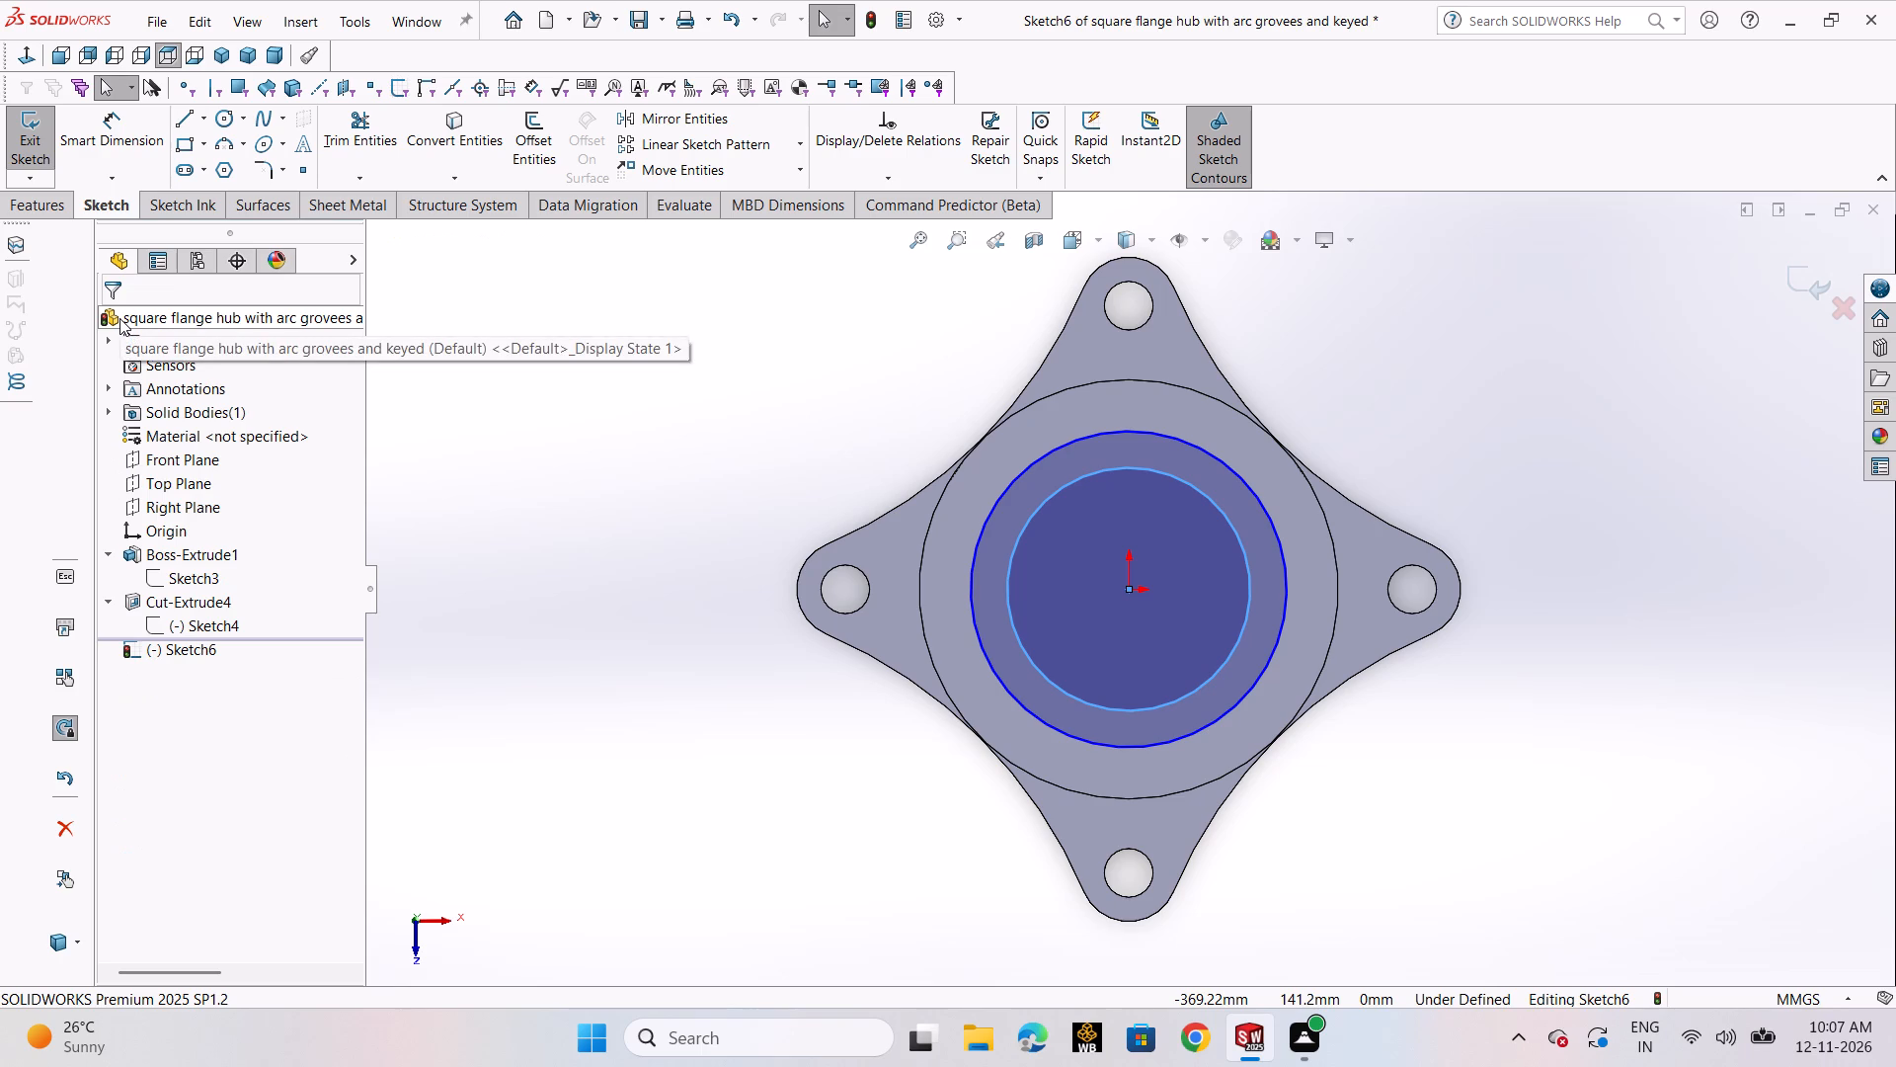
Sketch a diagonal centerline about 171 mm long from the origin, running between the left and top flange lobes.
{"action": "left_click", "coordinate": [202, 119]}
{"action": "left_click", "coordinate": [232, 161]}
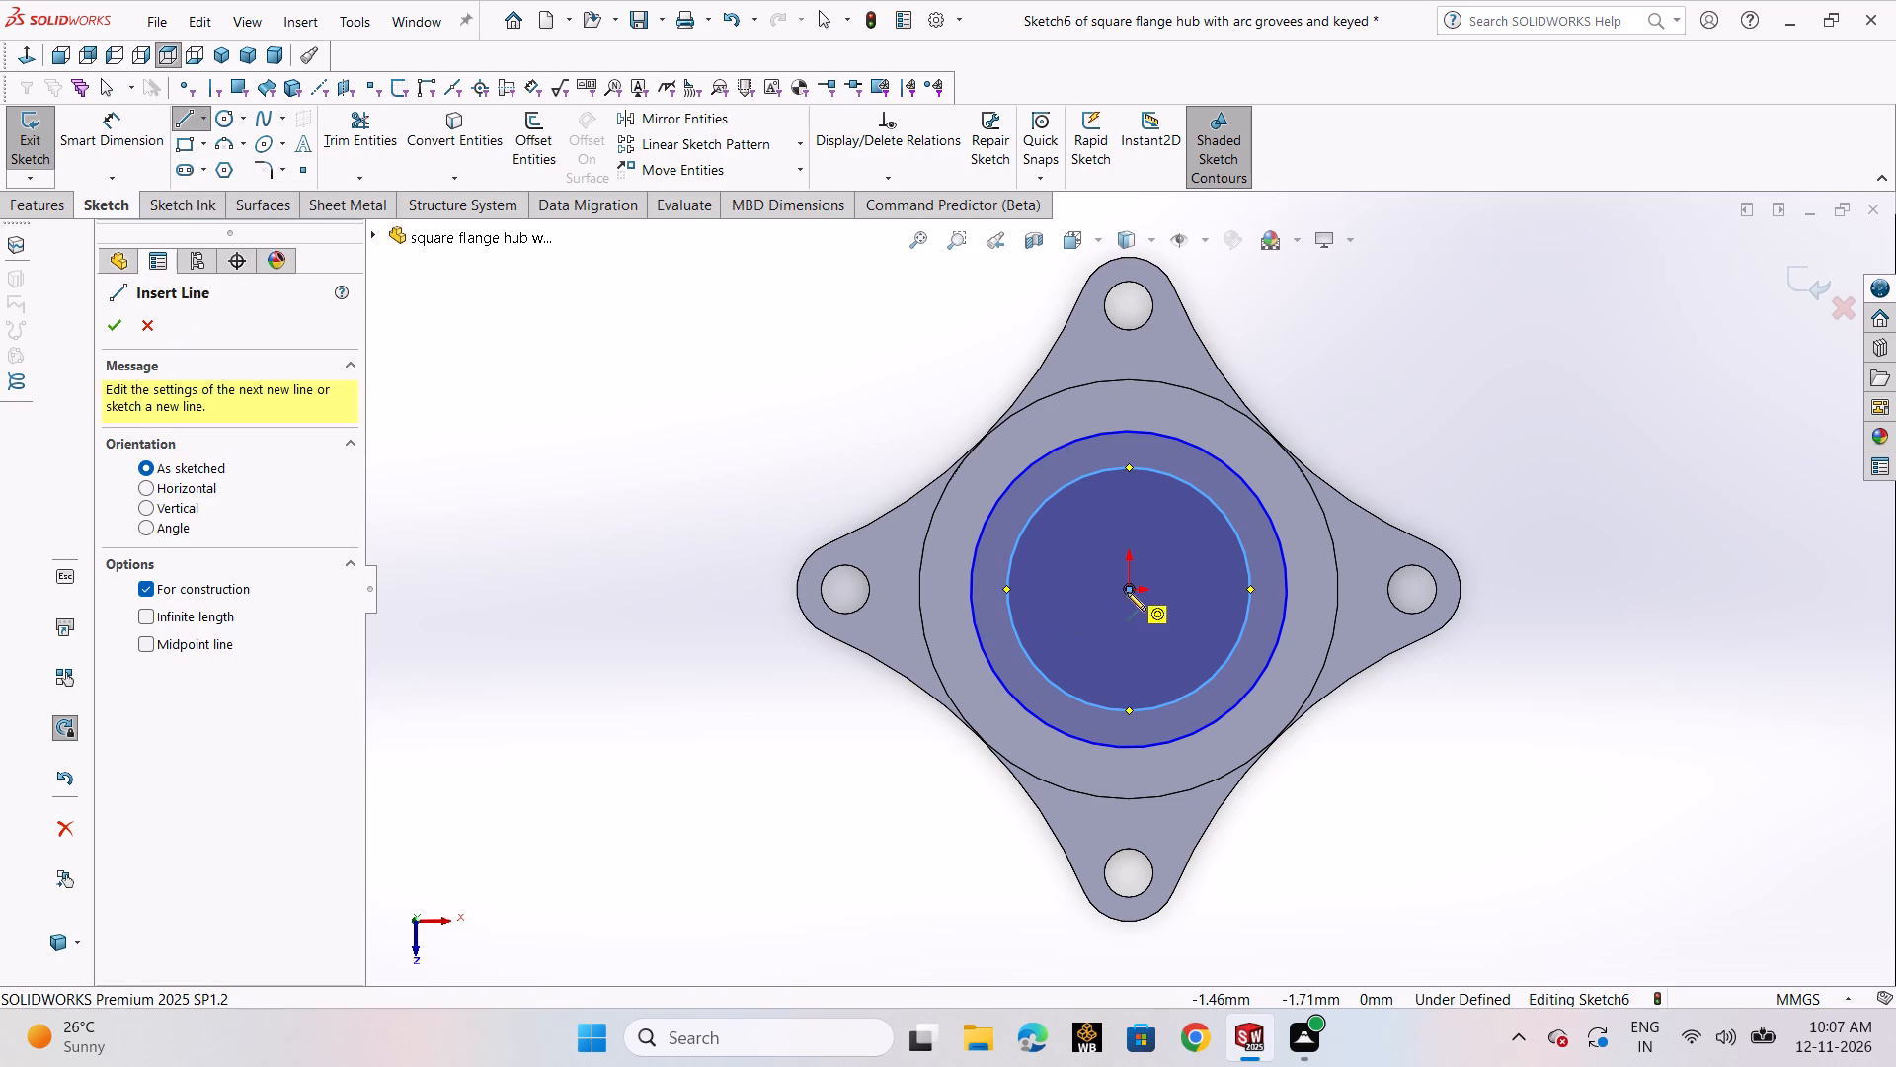
{"action": "left_click", "coordinate": [1130, 588]}
{"action": "left_click", "coordinate": [901, 330]}
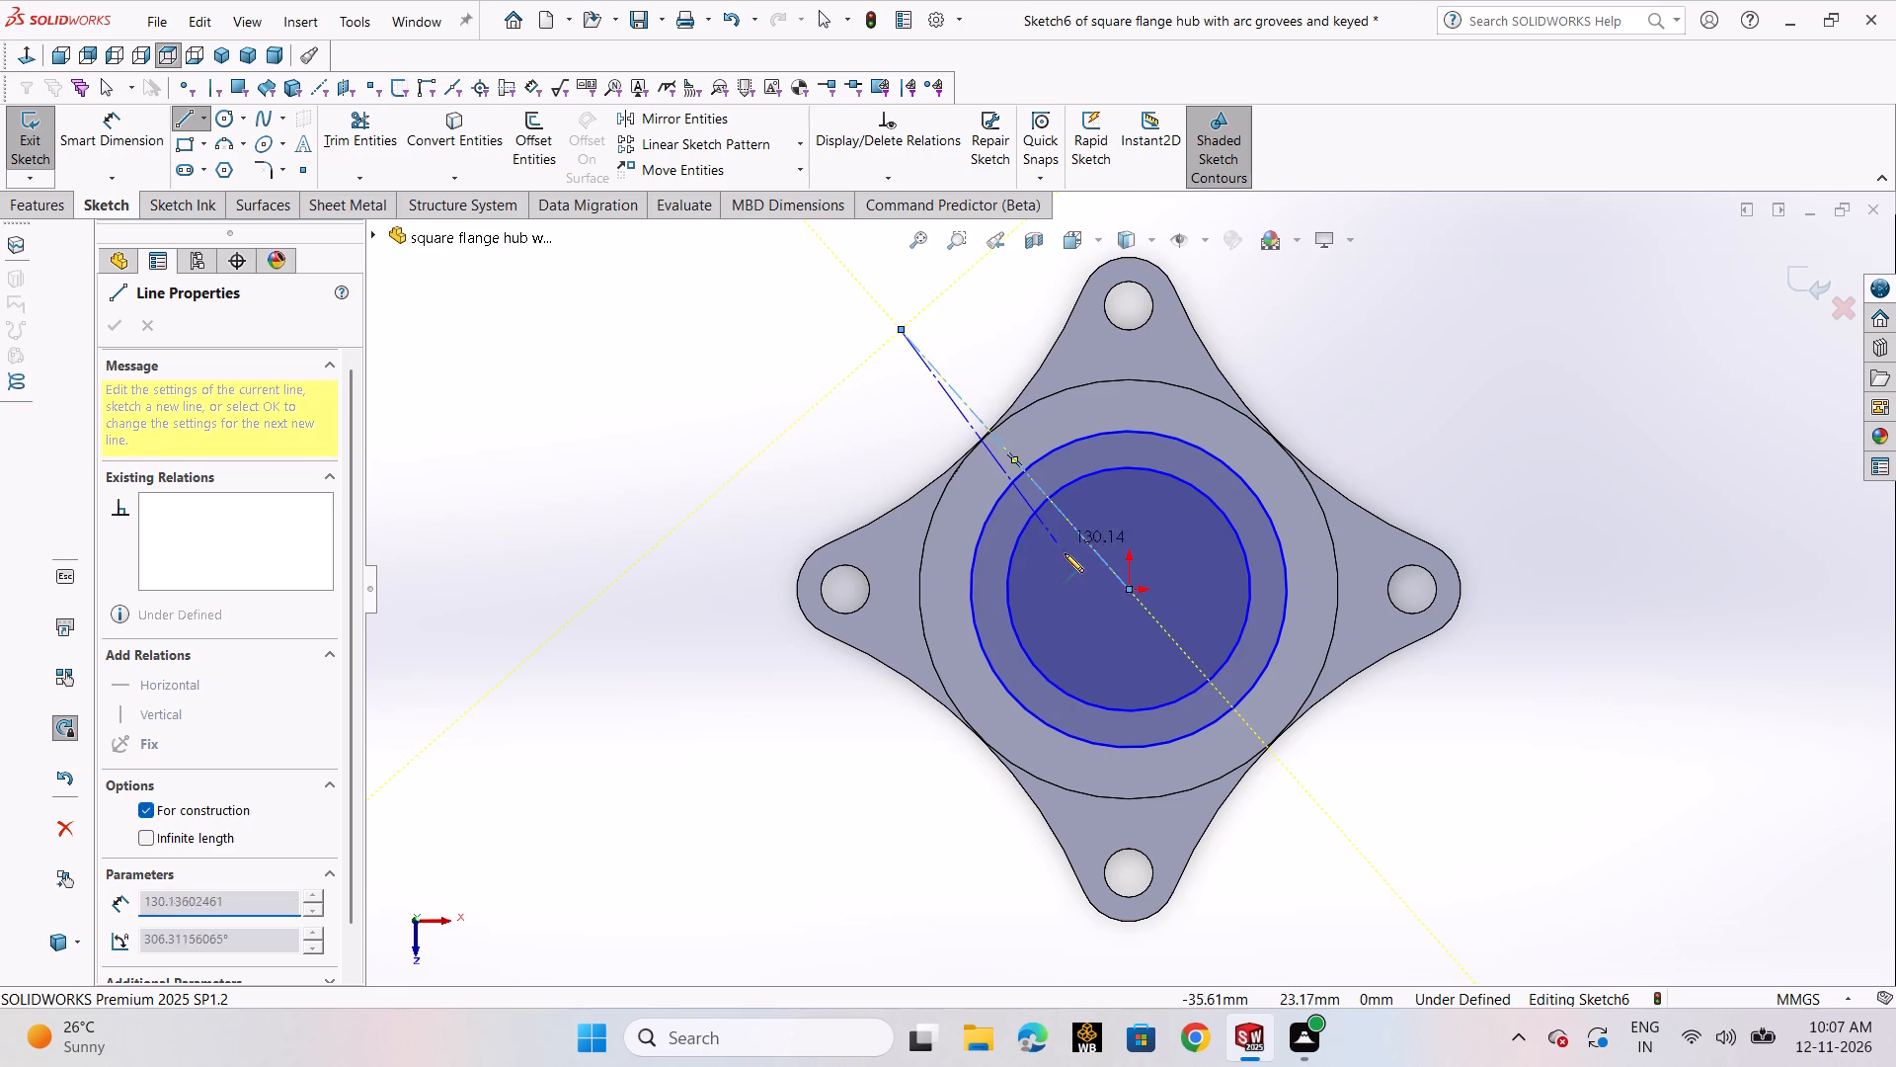
{"action": "key", "text": "Escape"}
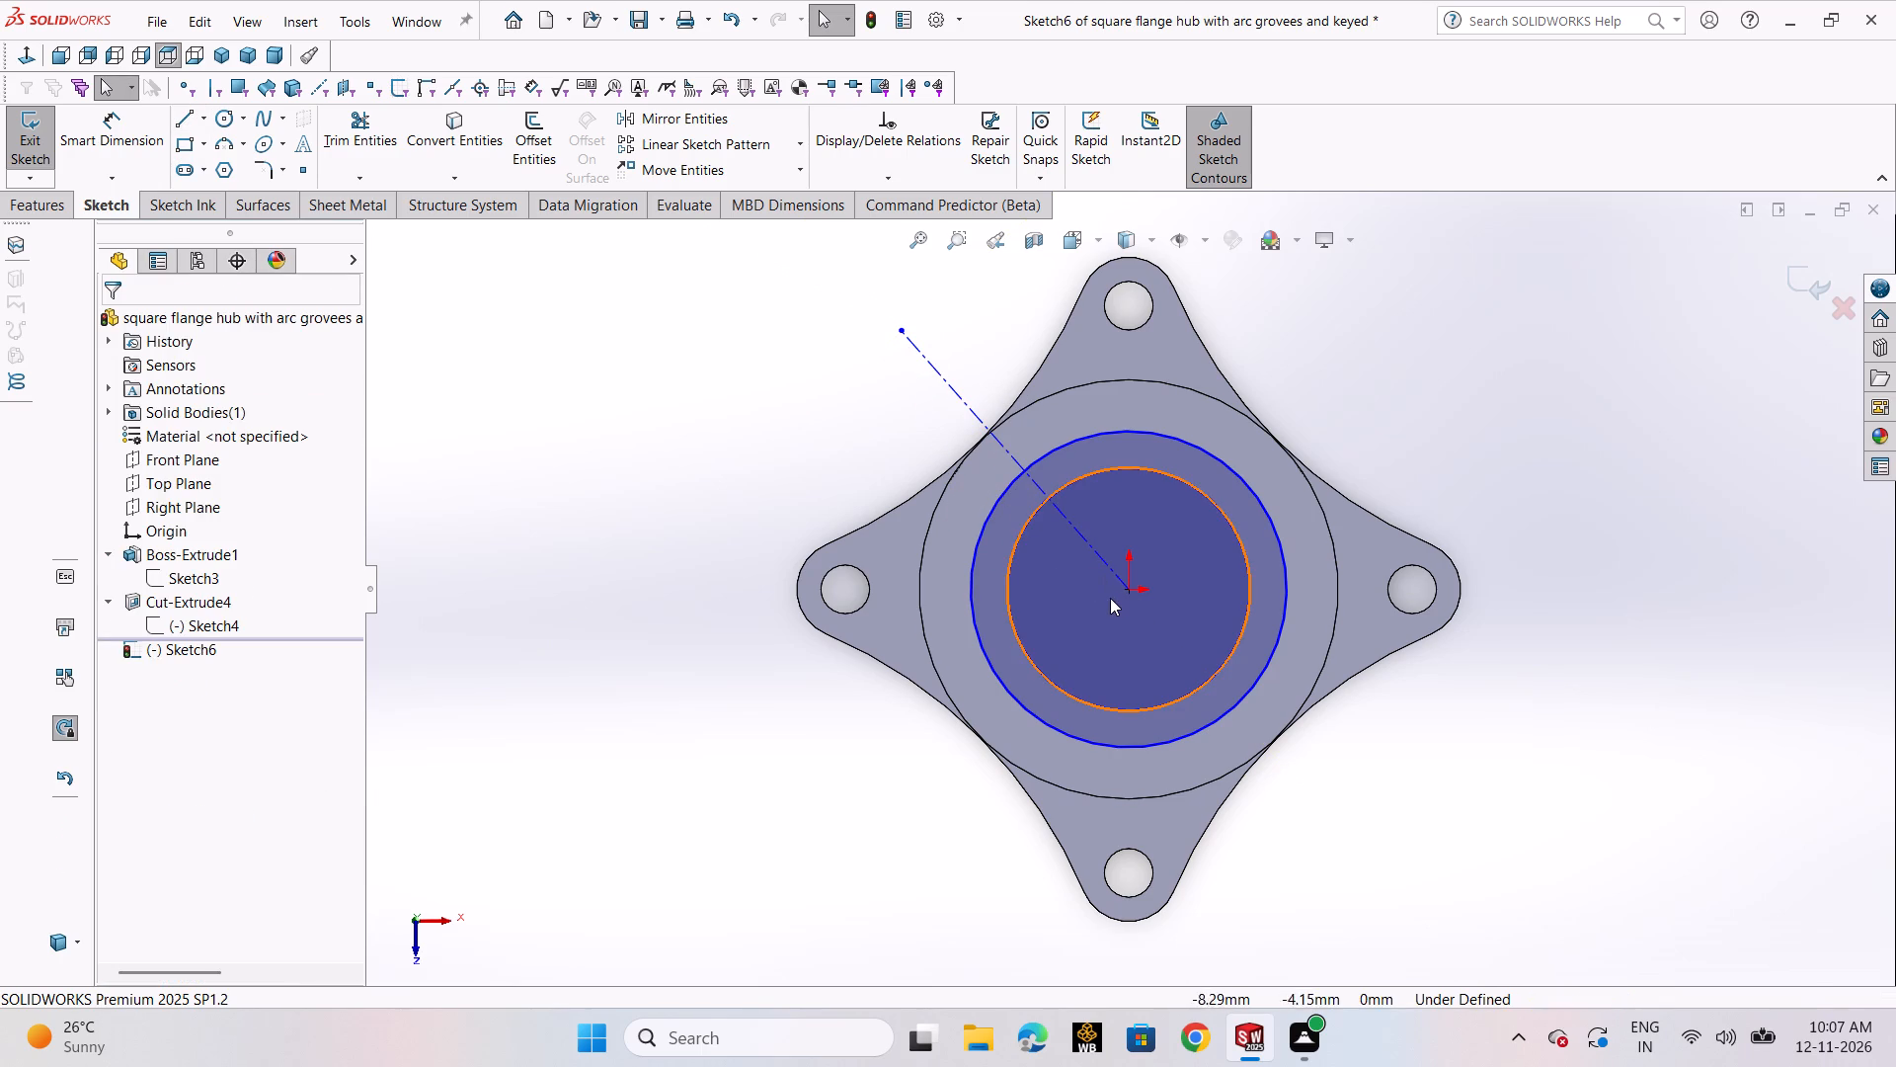
Sketch a vertical line about 179 mm long from the origin up past the top corner hole.
{"action": "left_click", "coordinate": [177, 117]}
{"action": "left_click", "coordinate": [200, 141]}
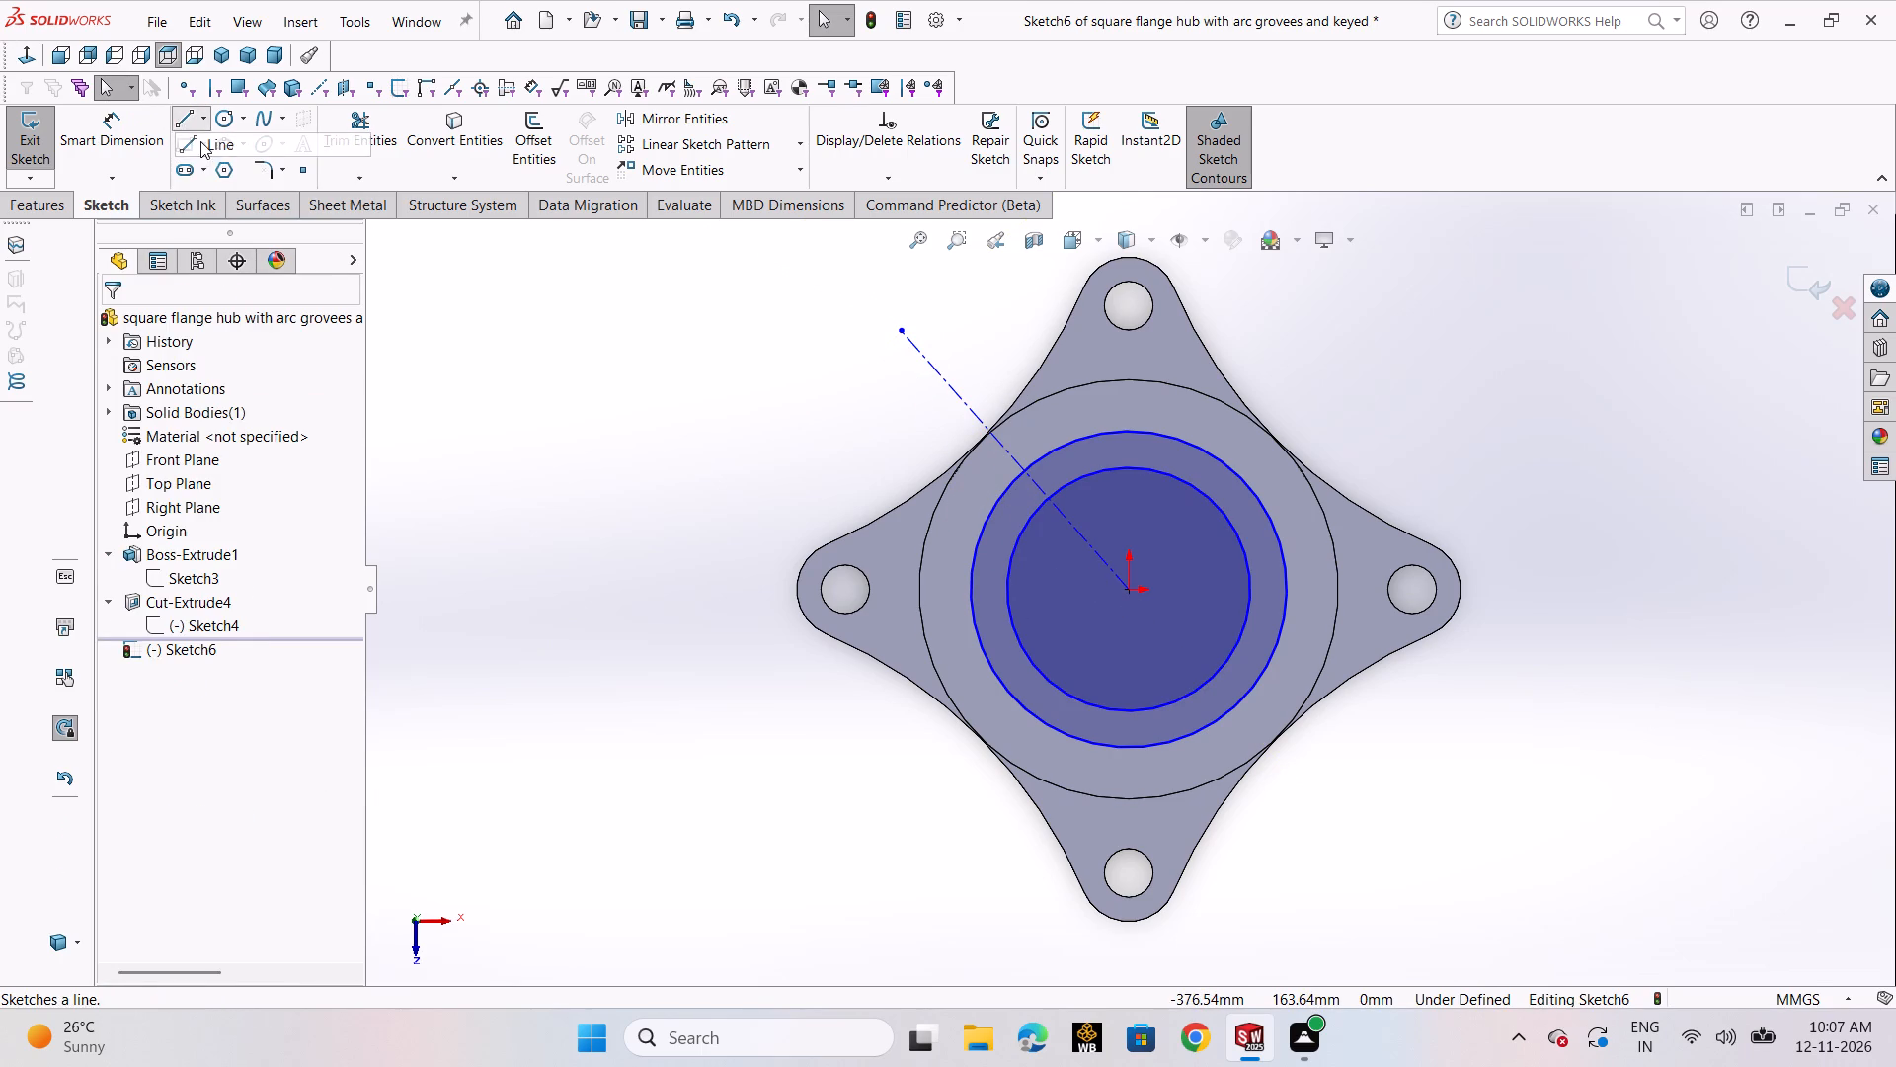
{"action": "left_click", "coordinate": [1130, 588]}
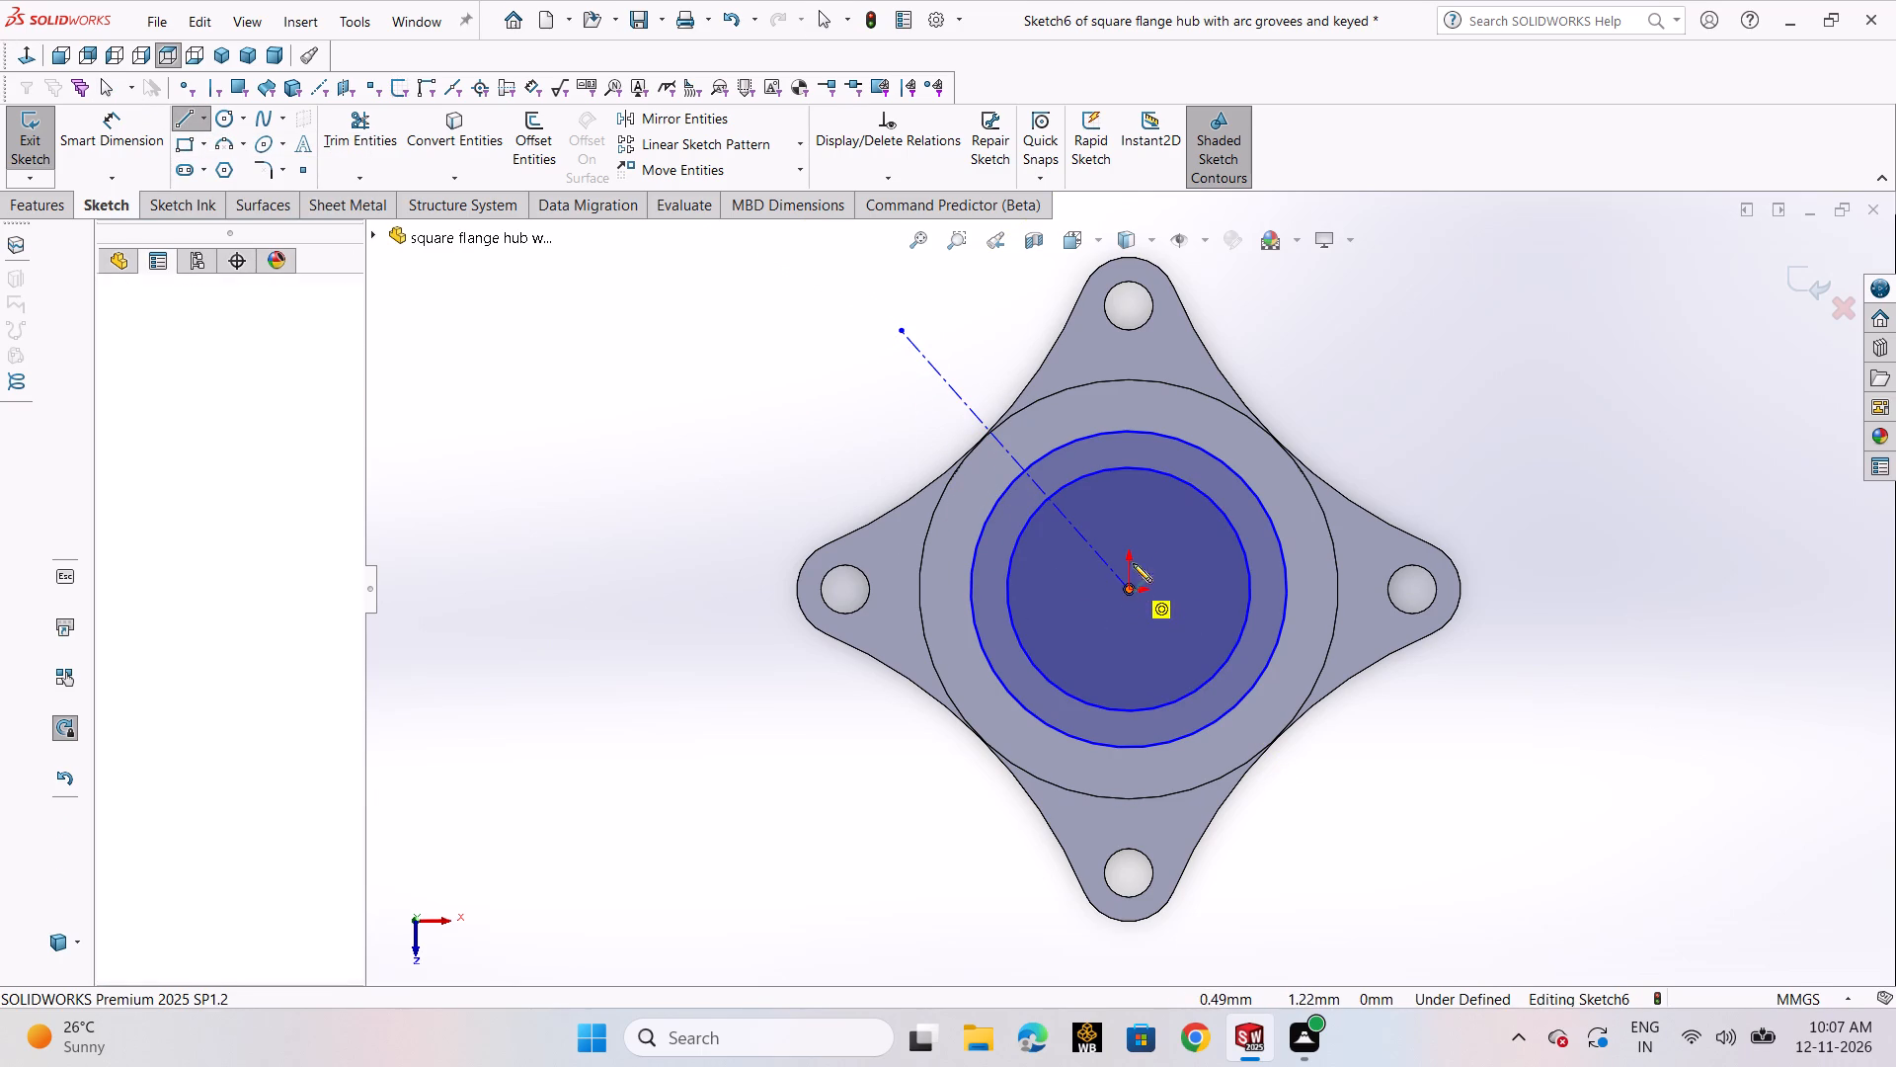
{"action": "scroll", "coordinate": [1145, 343], "scroll_direction": "up", "scroll_amount": 1}
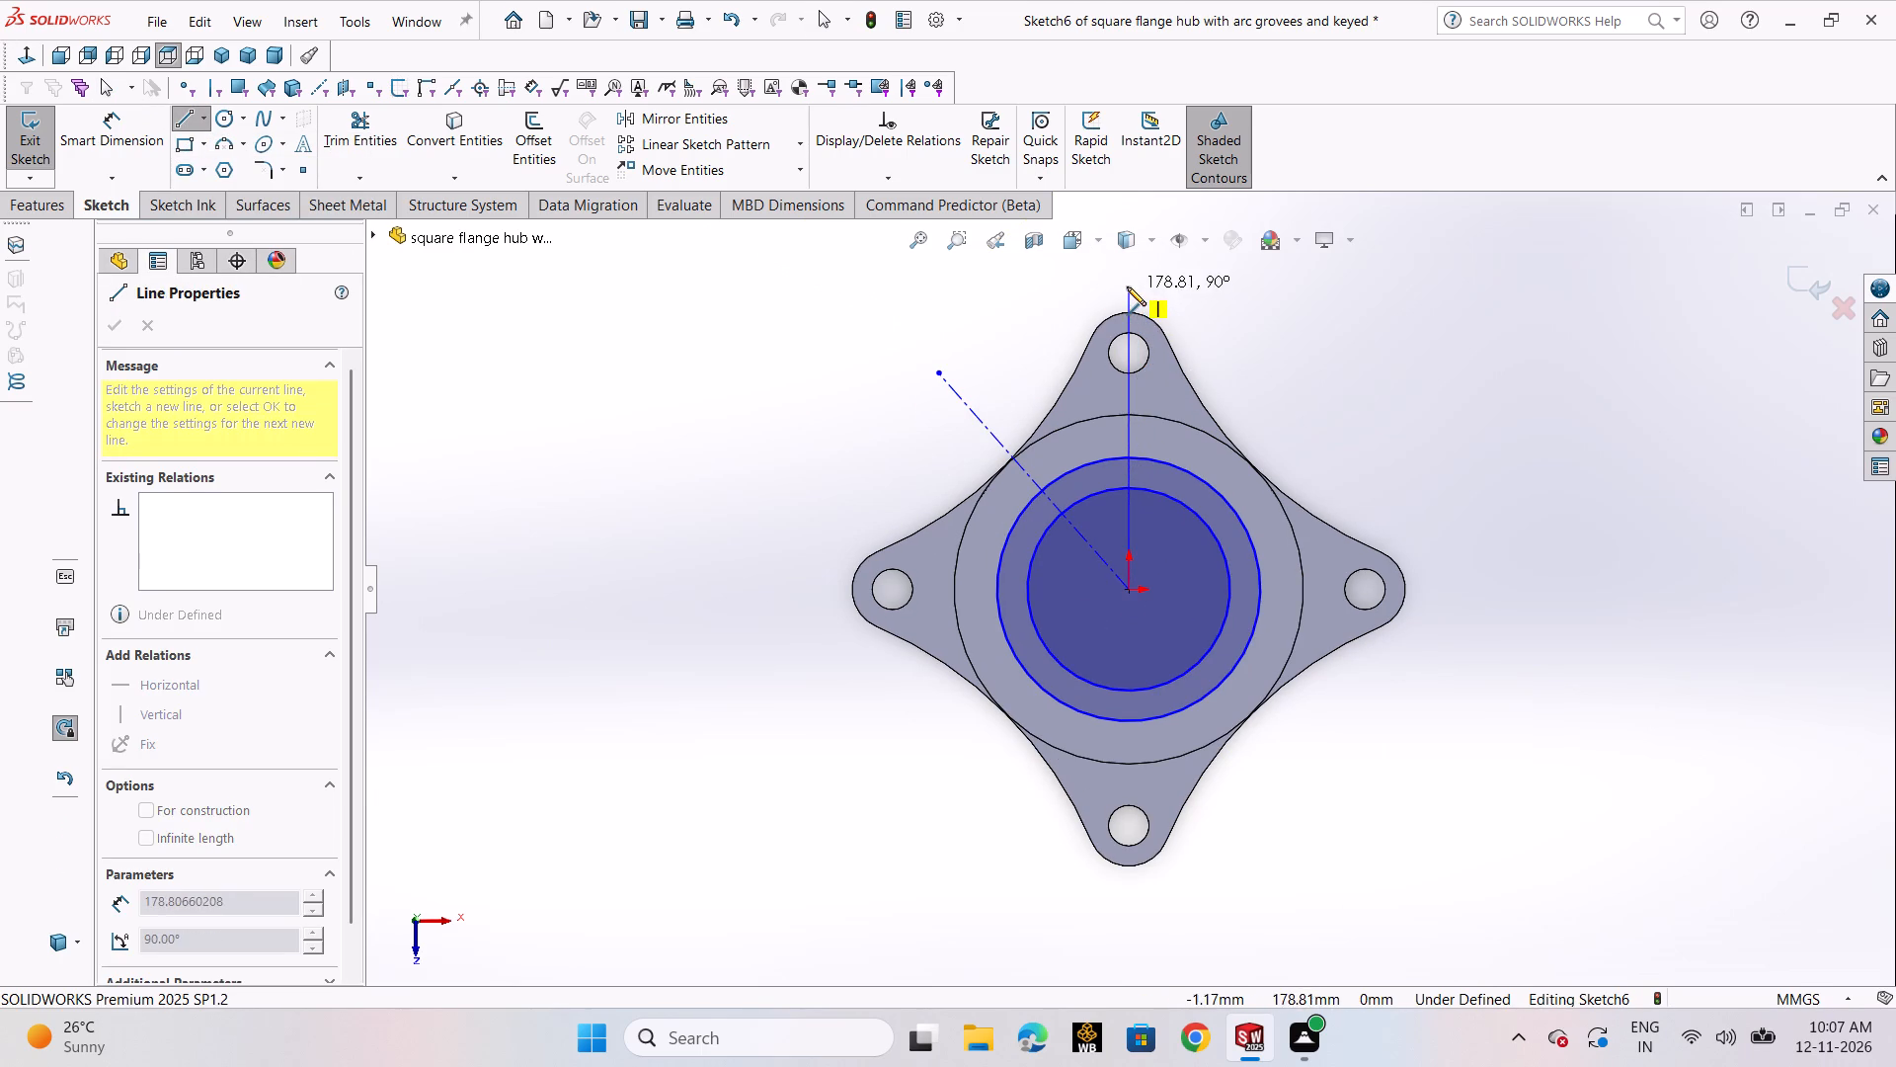
{"action": "left_click", "coordinate": [1127, 287]}
{"action": "right_click", "coordinate": [1127, 287]}
{"action": "left_click", "coordinate": [1134, 295]}
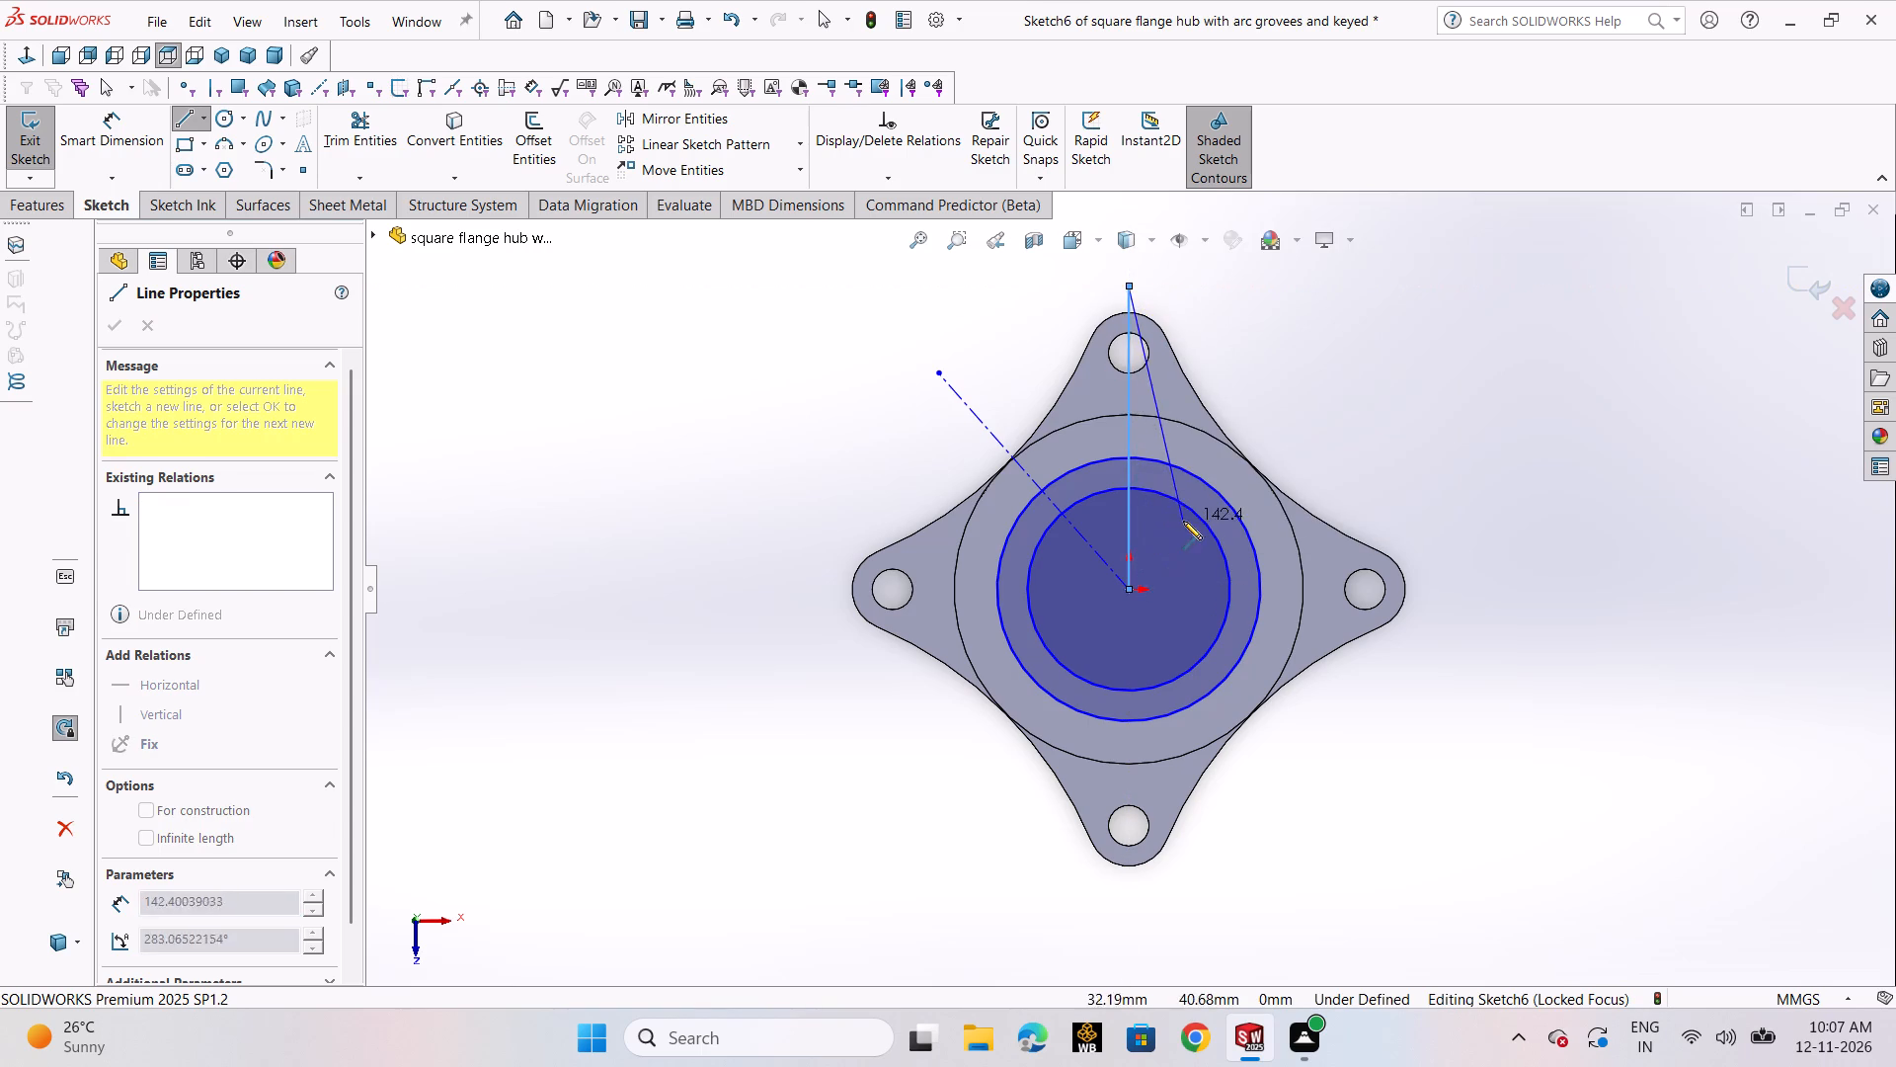
{"action": "key", "text": "Escape"}
Sketch a diagonal line from the origin outward between the top and right flange lobes.
{"action": "left_click", "coordinate": [192, 123]}
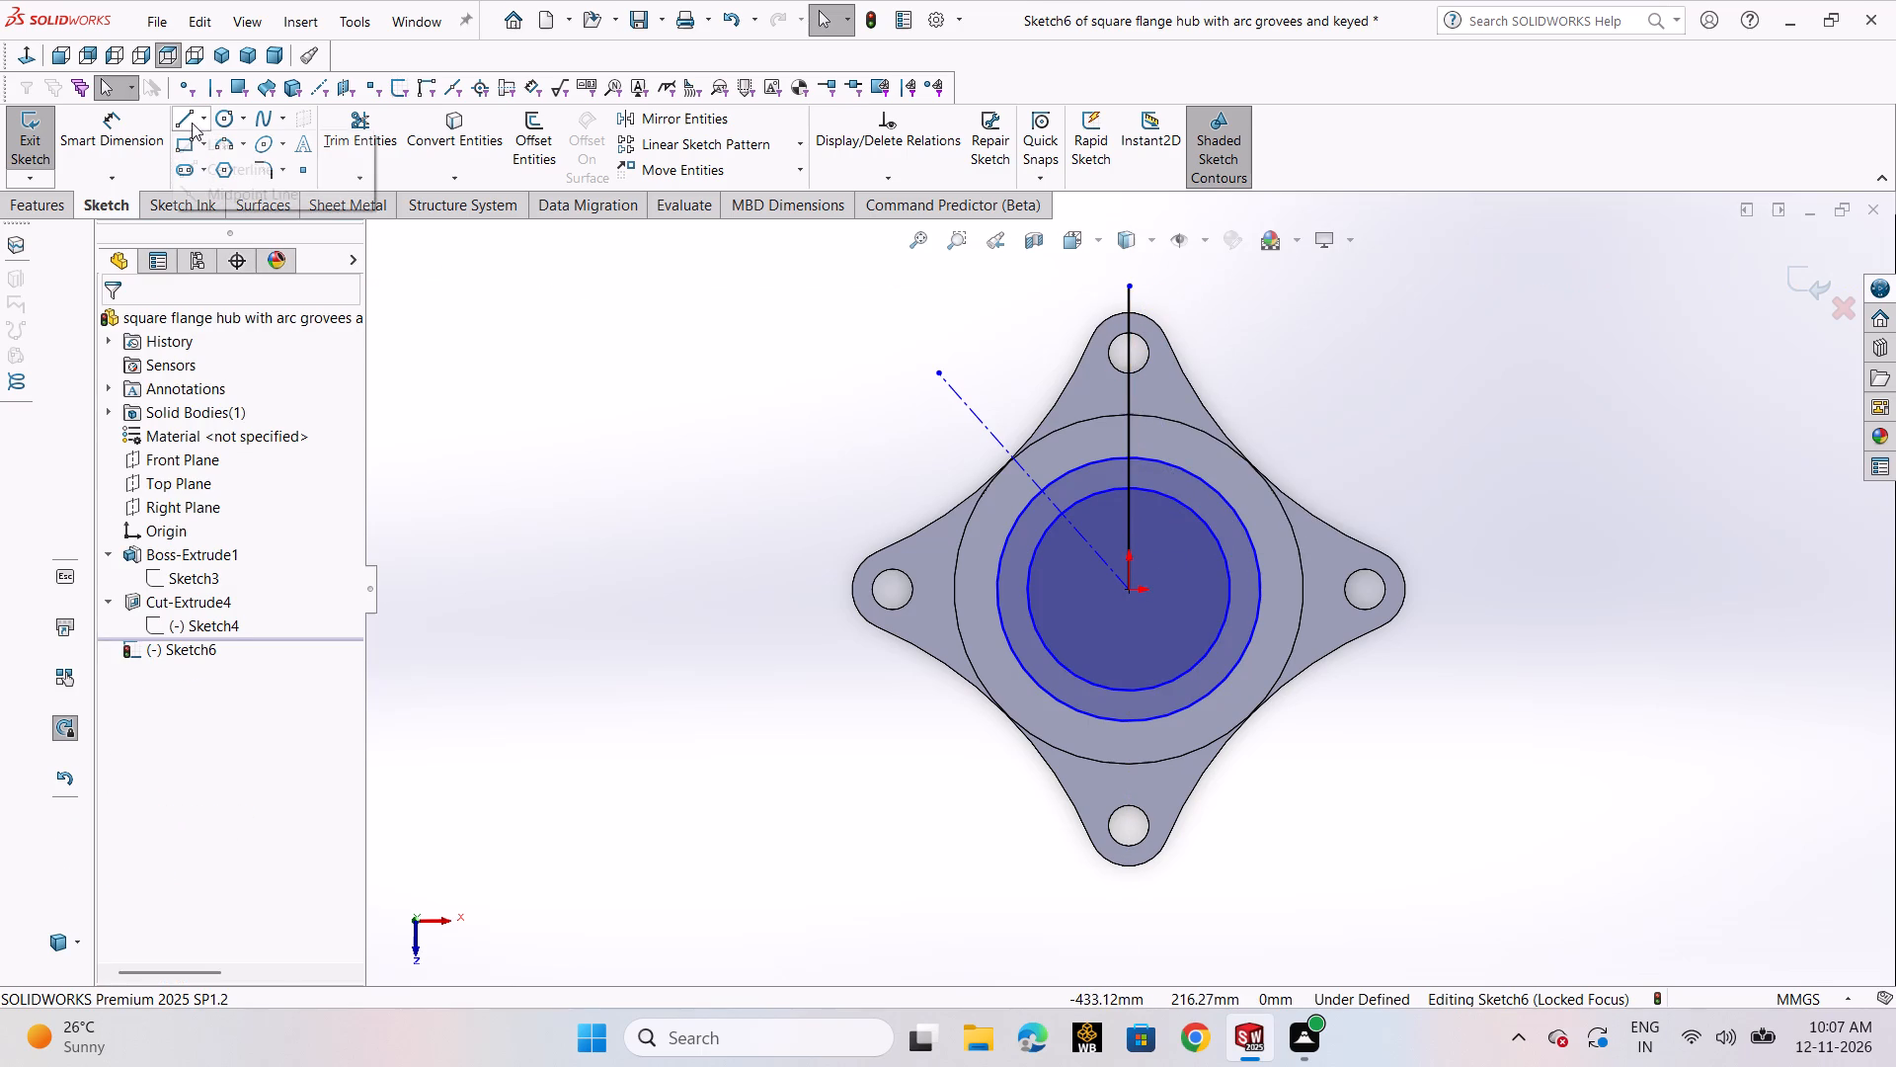
{"action": "left_click", "coordinate": [200, 139]}
{"action": "left_click", "coordinate": [1134, 585]}
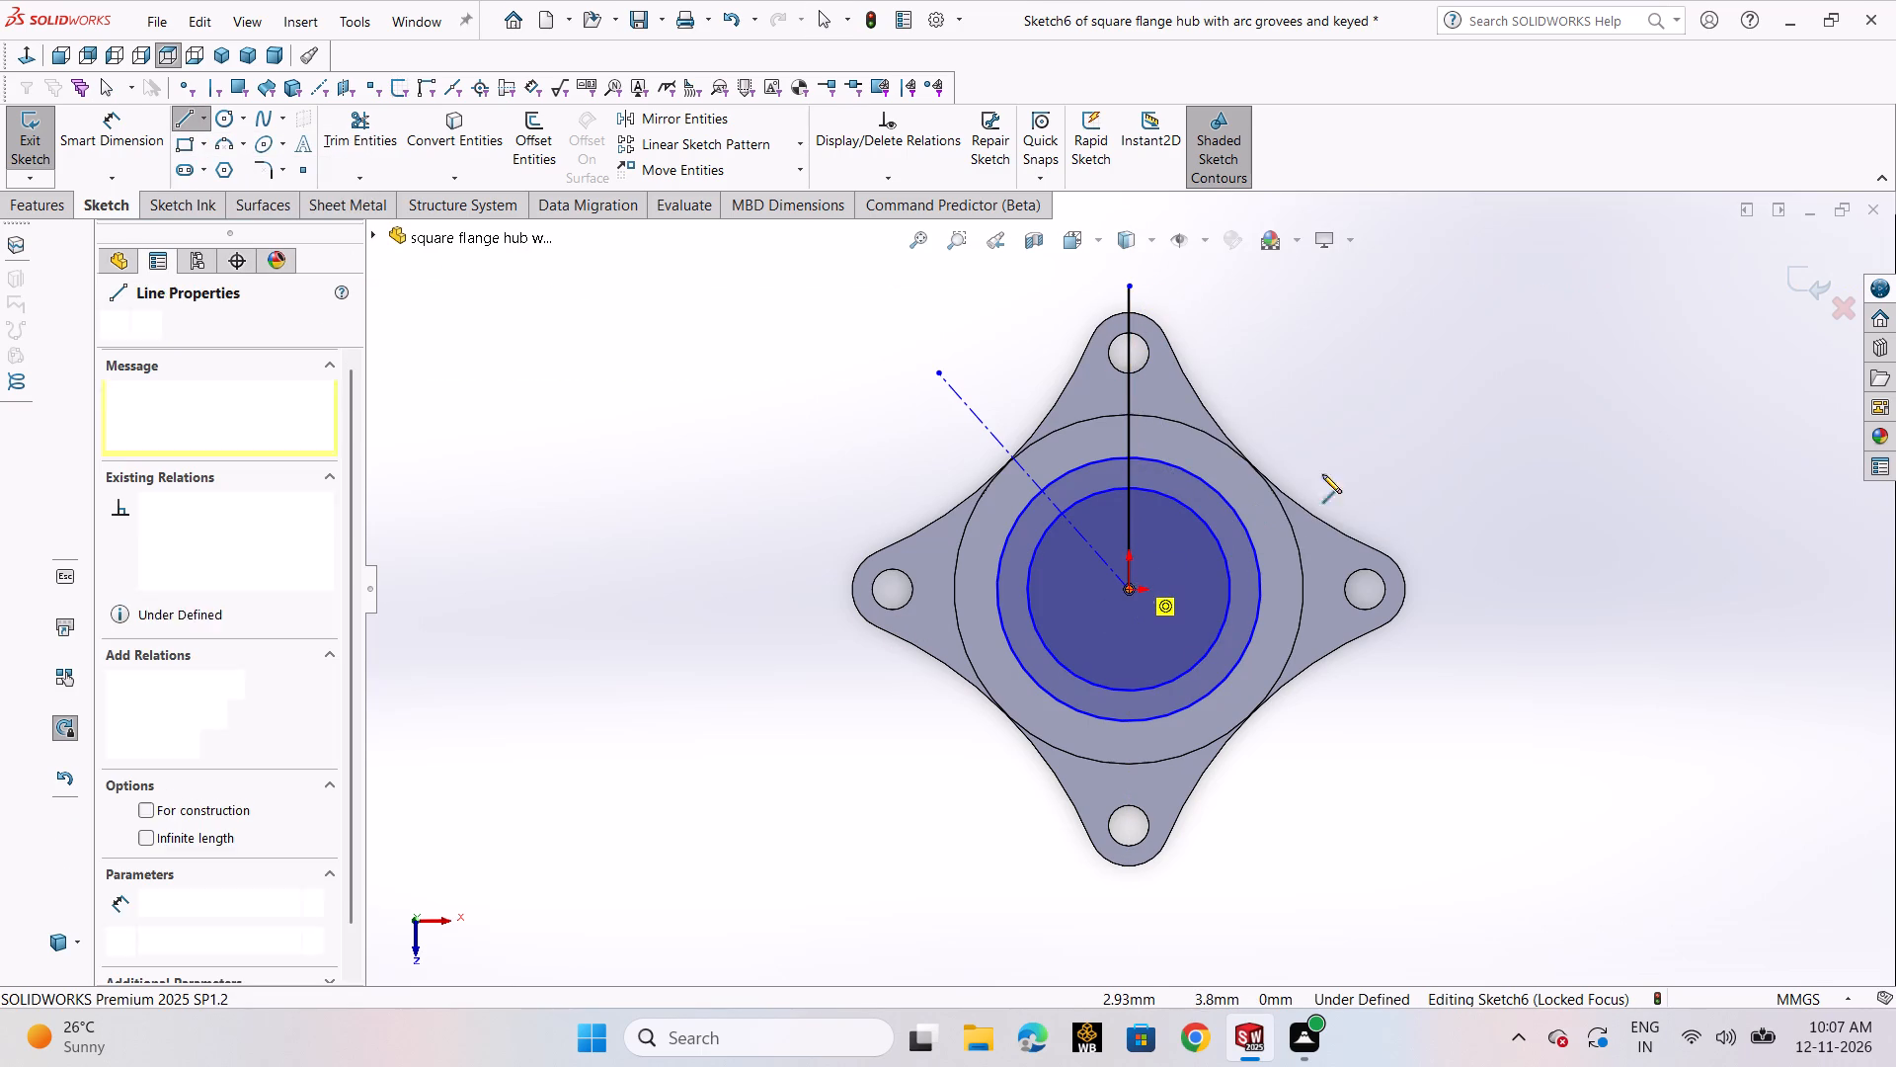
{"action": "left_click", "coordinate": [1376, 365]}
{"action": "right_click", "coordinate": [1376, 365]}
{"action": "left_click", "coordinate": [1395, 377]}
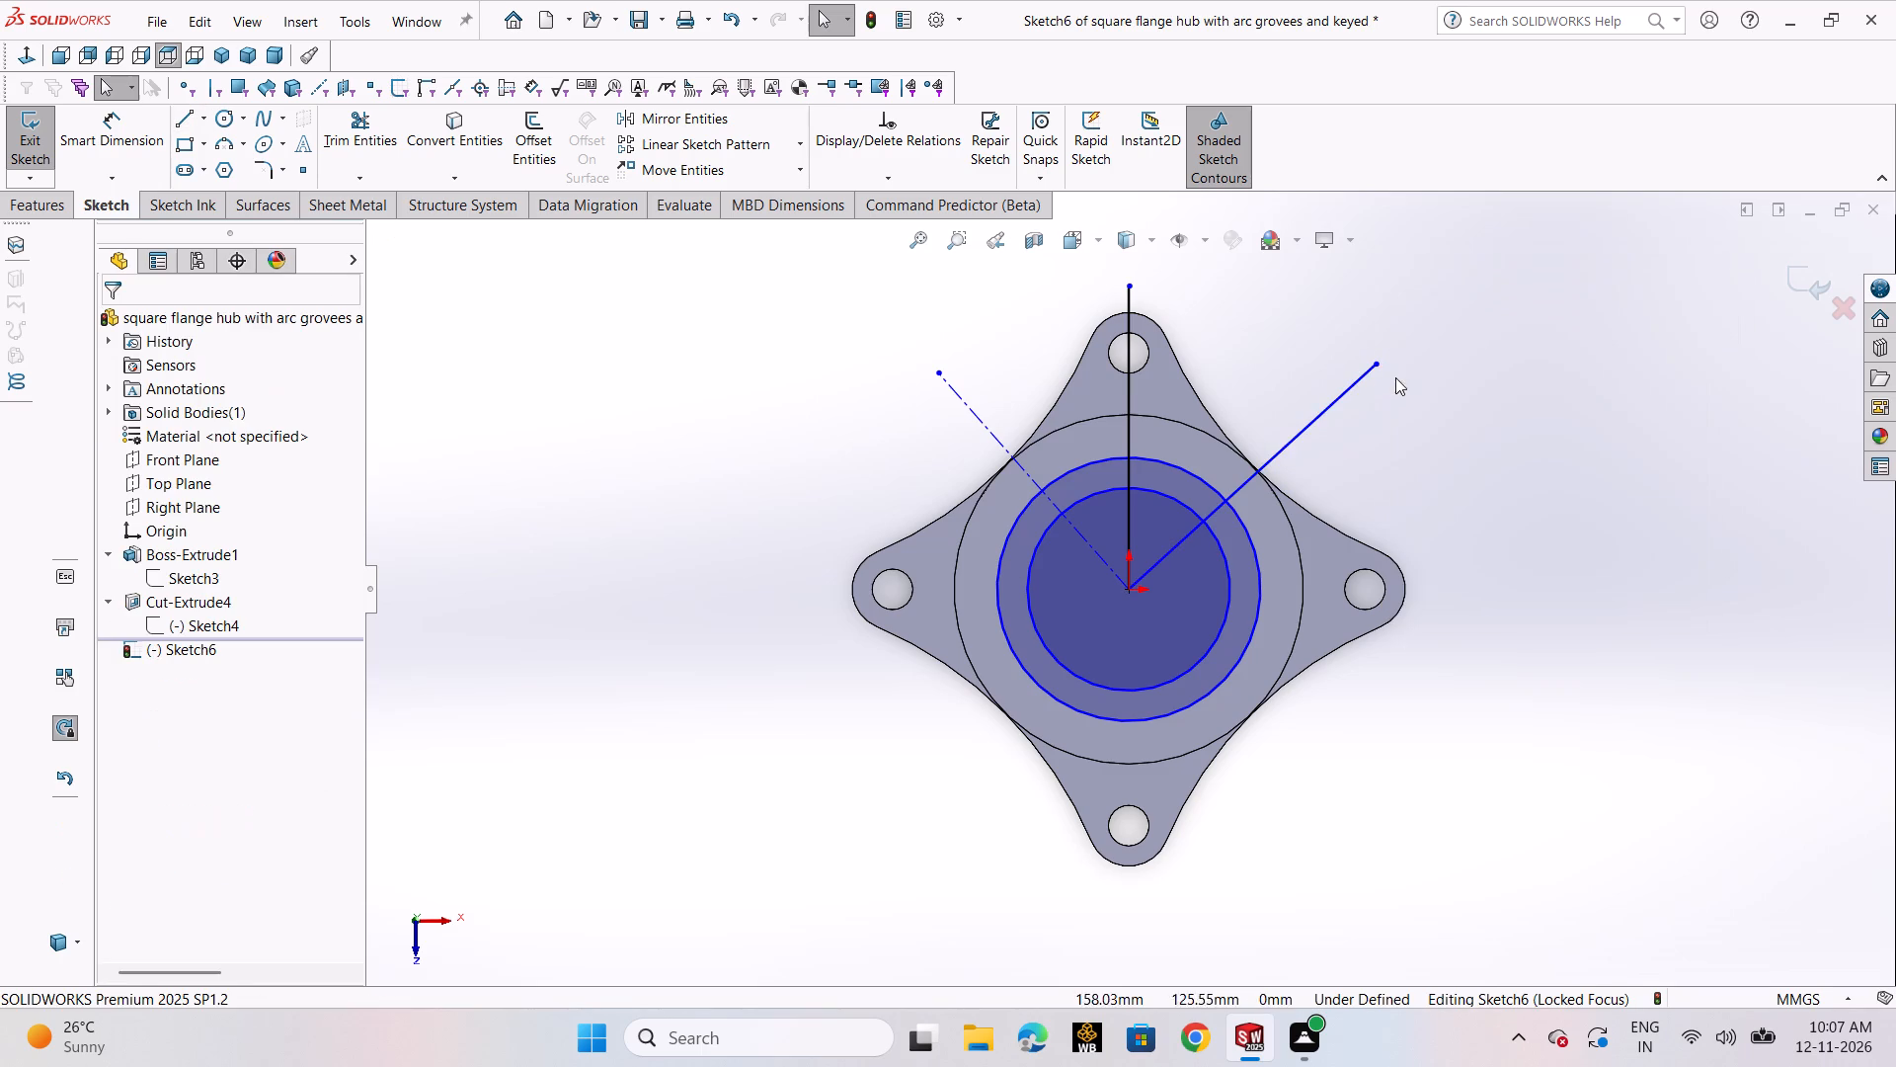
{"action": "left_click", "coordinate": [863, 429]}
Dimension the angle between the diagonal centerline and the vertical line as 45°.
{"action": "left_click", "coordinate": [113, 136]}
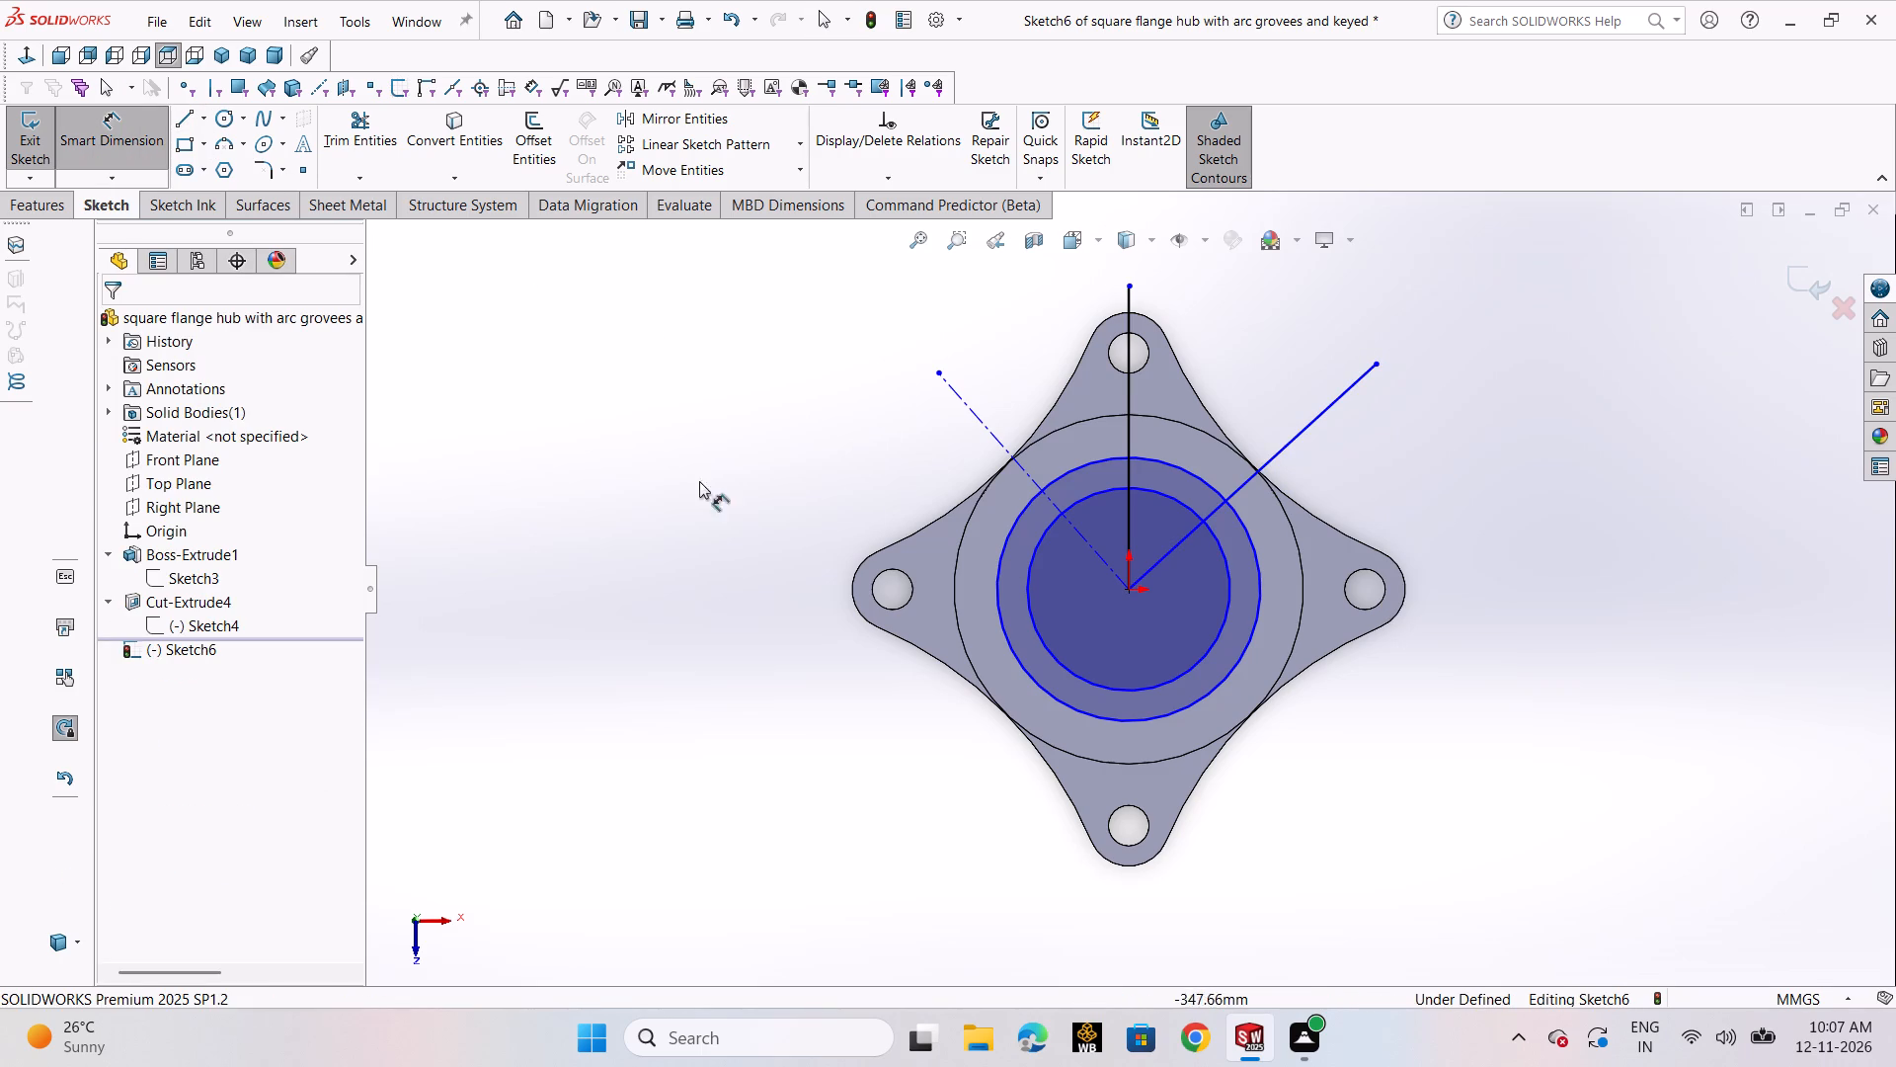
{"action": "left_click", "coordinate": [995, 434]}
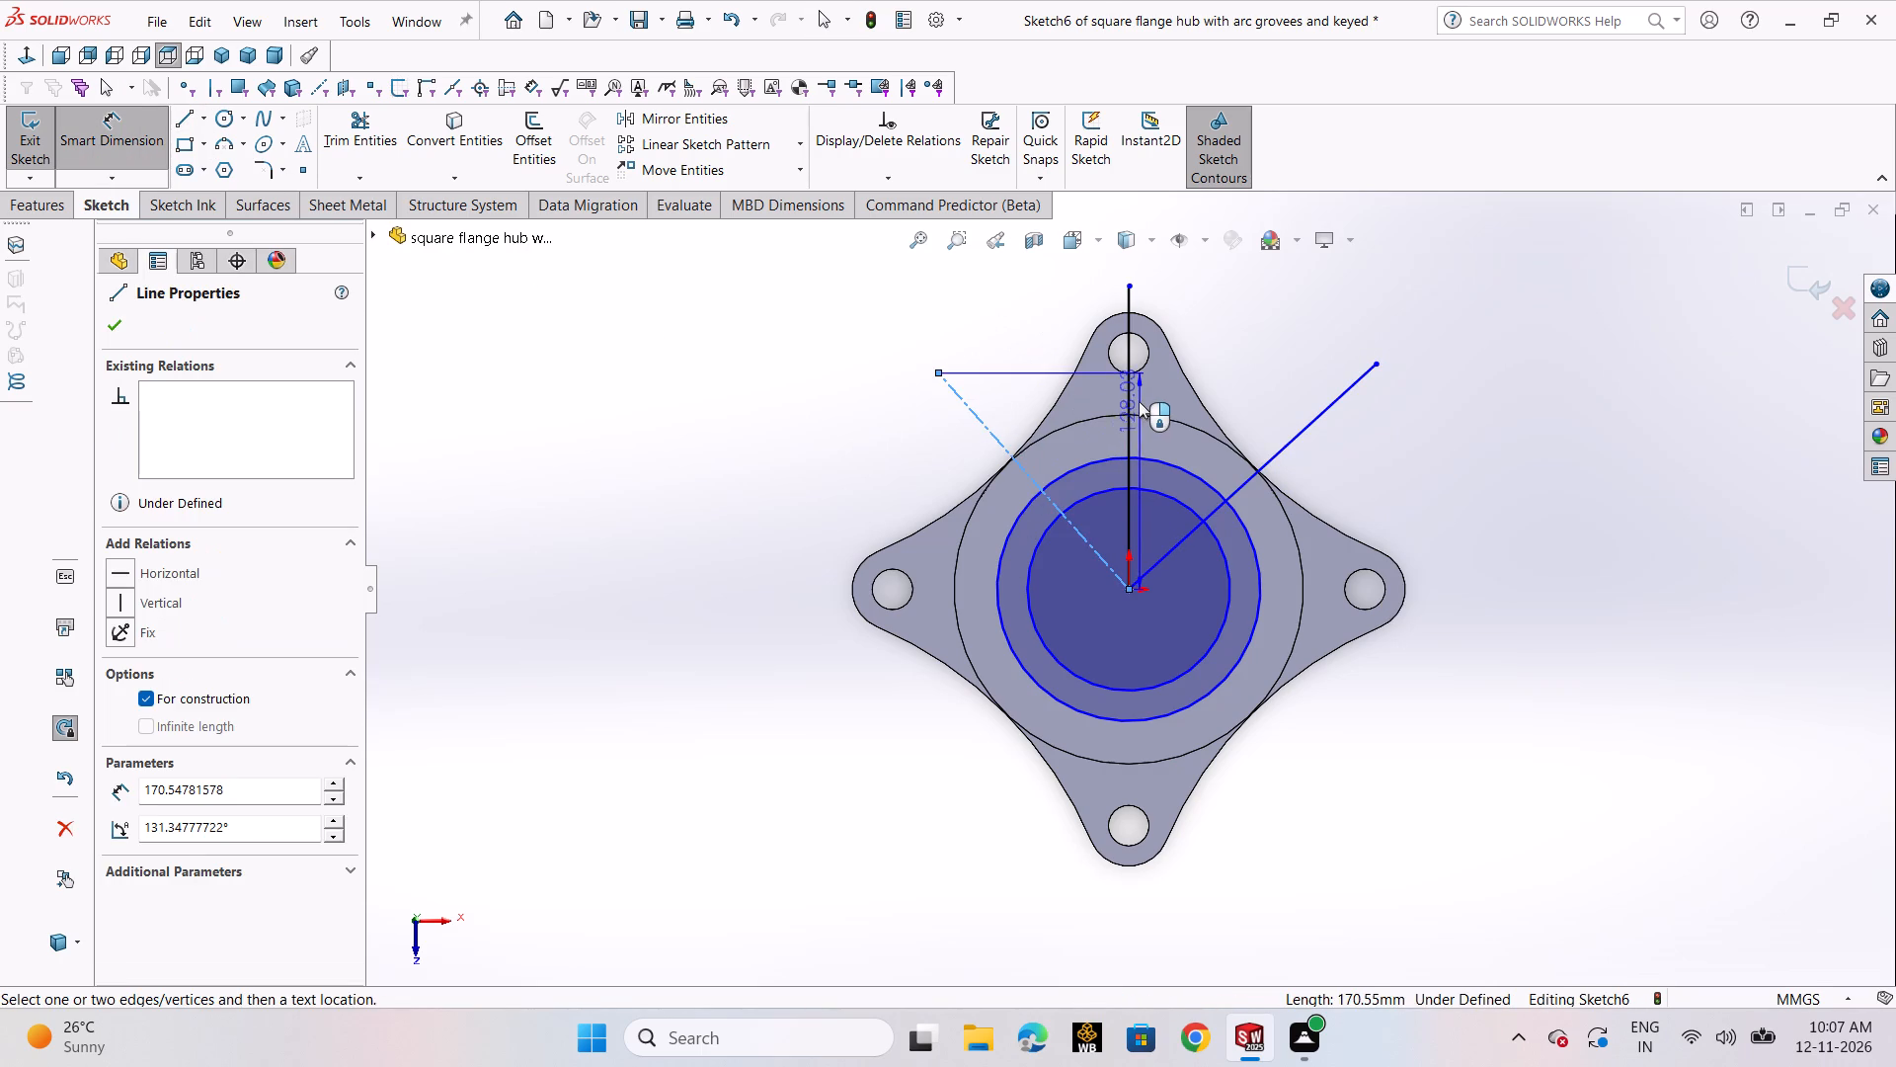
{"action": "left_click", "coordinate": [1130, 391]}
{"action": "left_click", "coordinate": [1048, 366]}
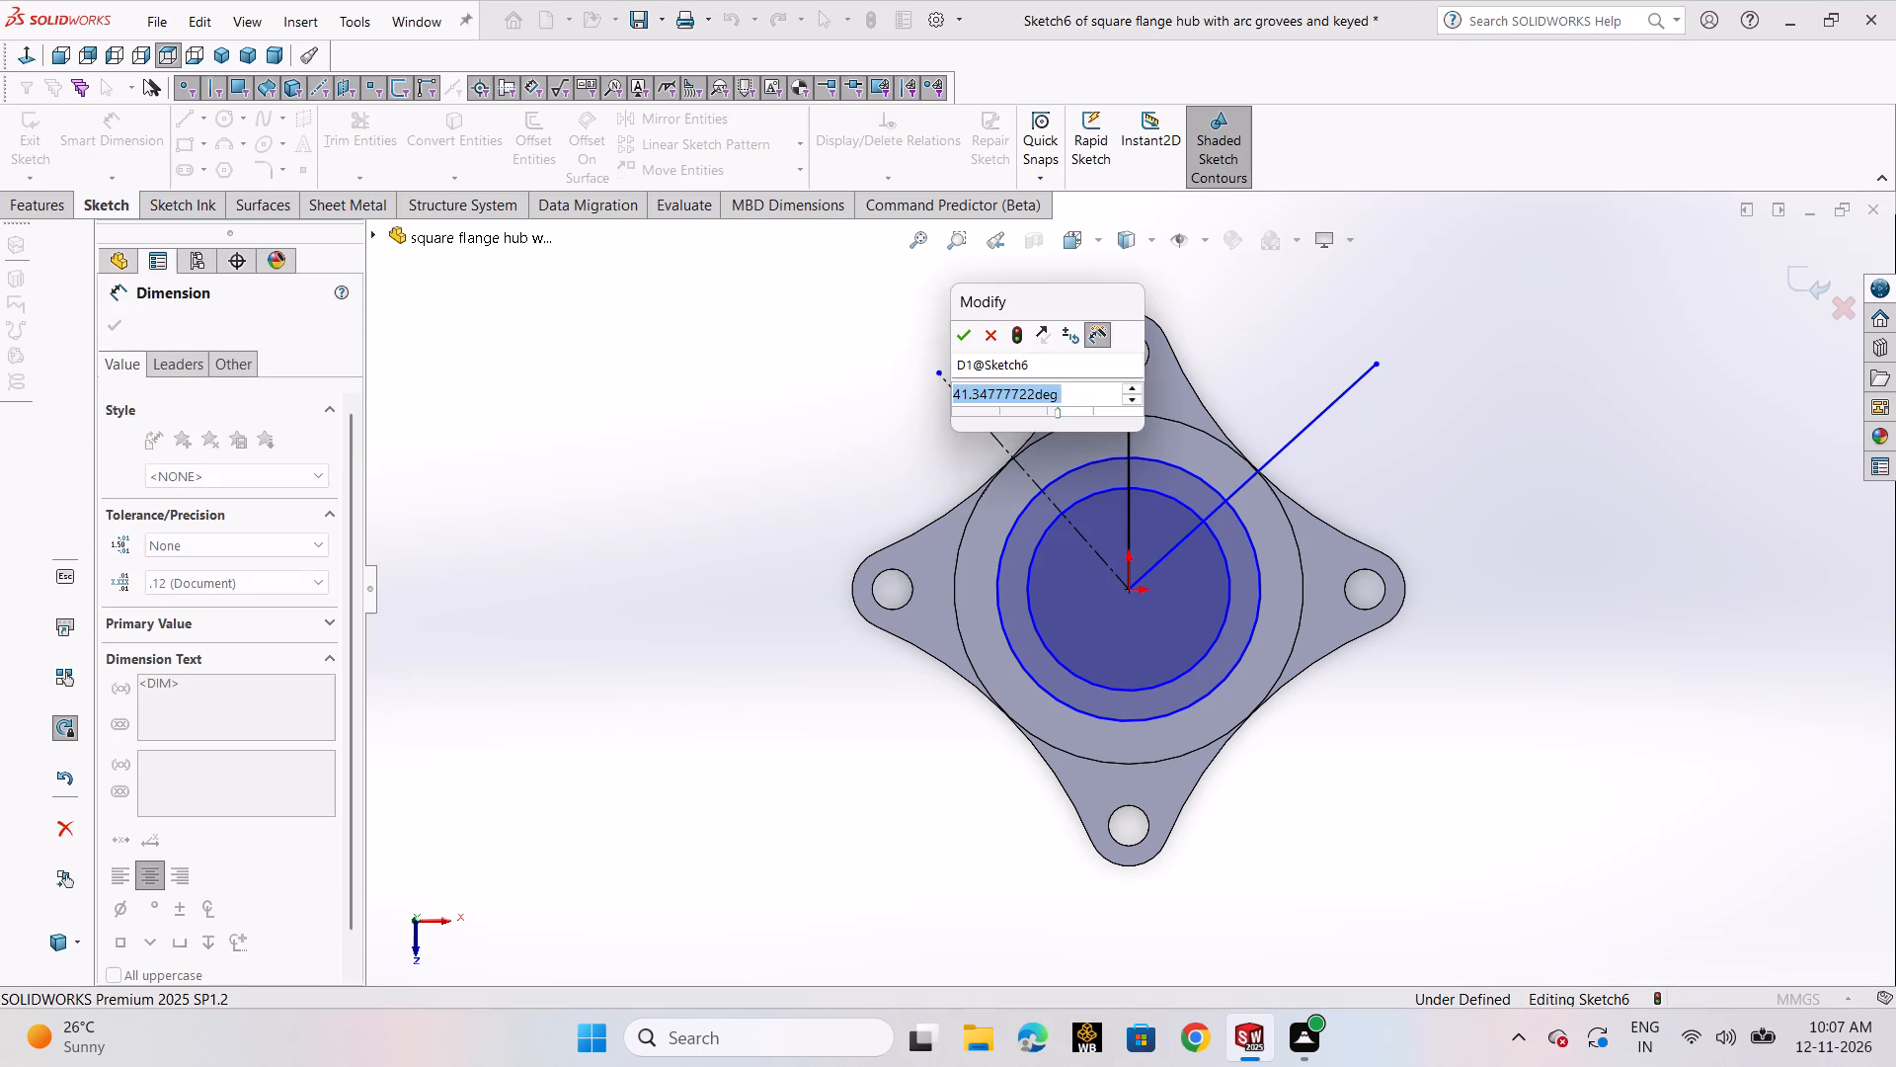
{"action": "type", "text": "45"}
{"action": "key", "text": "Return"}
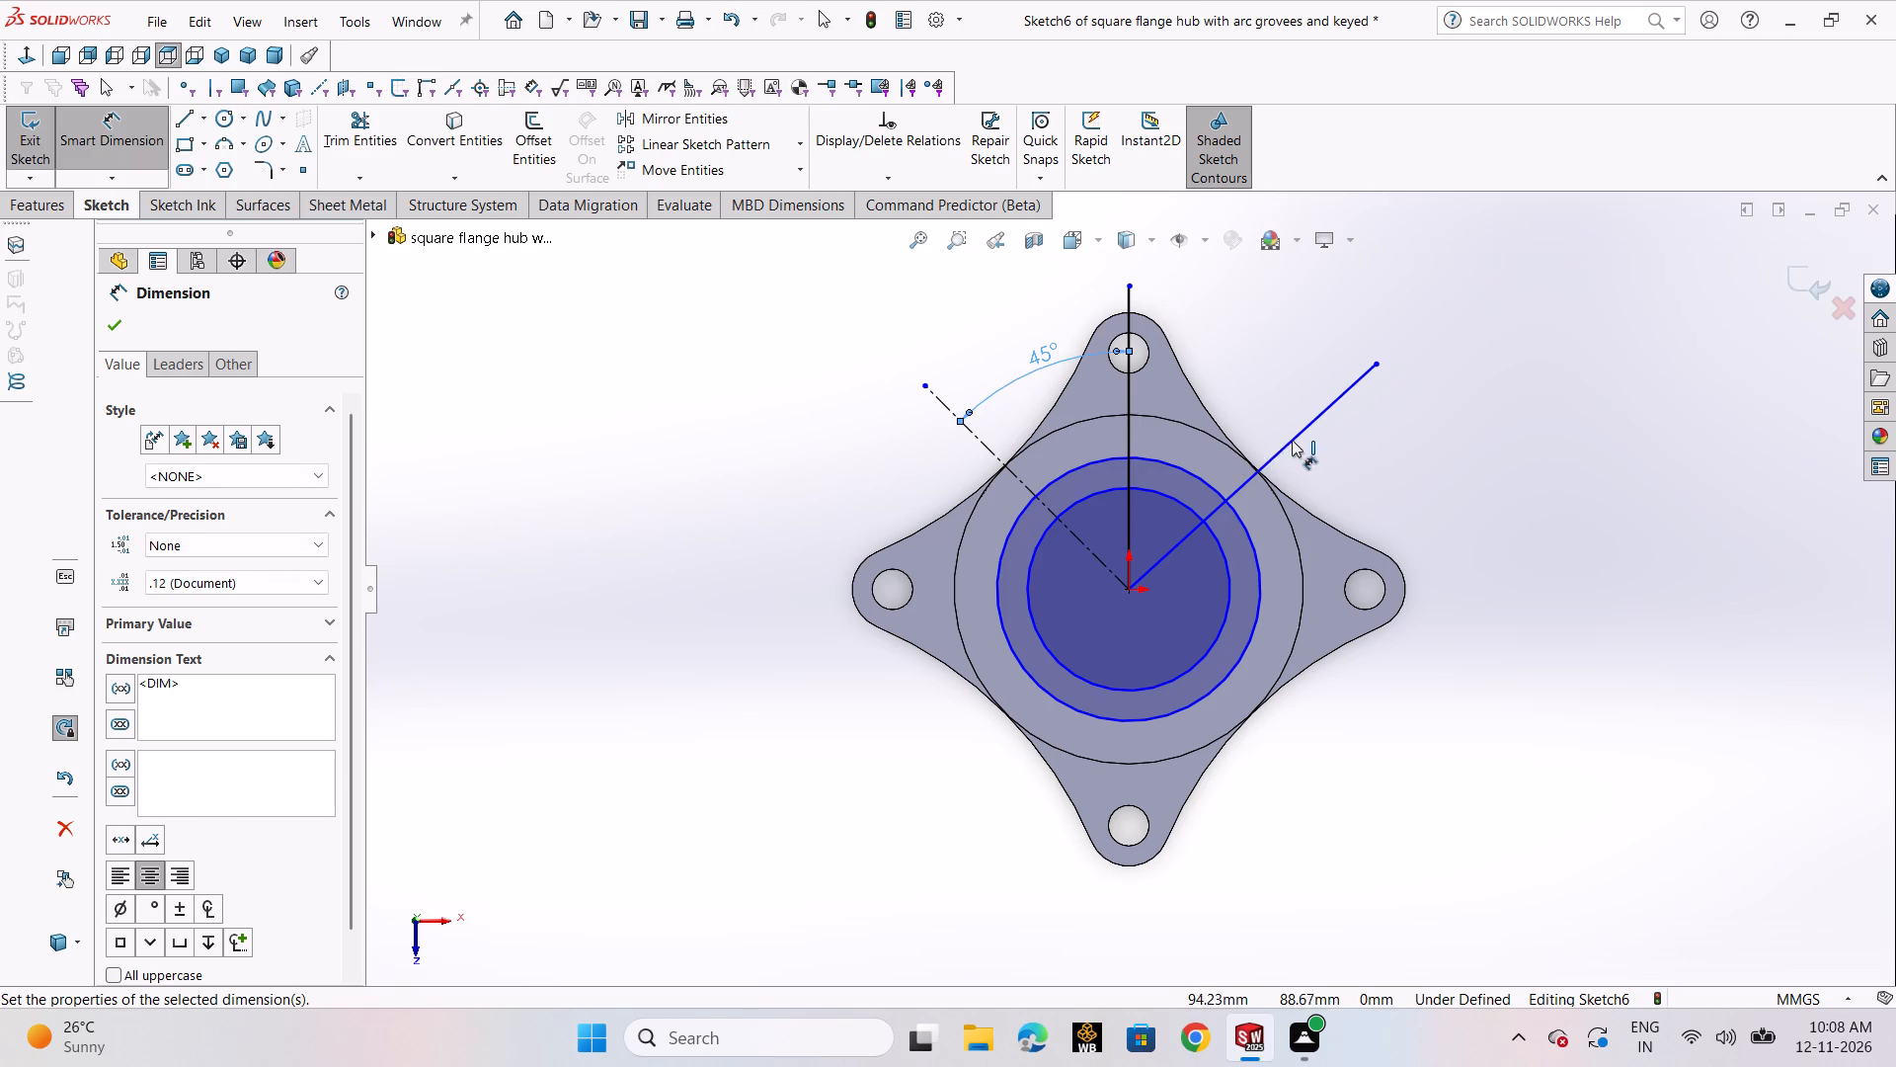
Dimension the angle between the solid diagonal line and the vertical line as 45°.
{"action": "left_click", "coordinate": [1296, 439]}
{"action": "left_click", "coordinate": [1127, 383]}
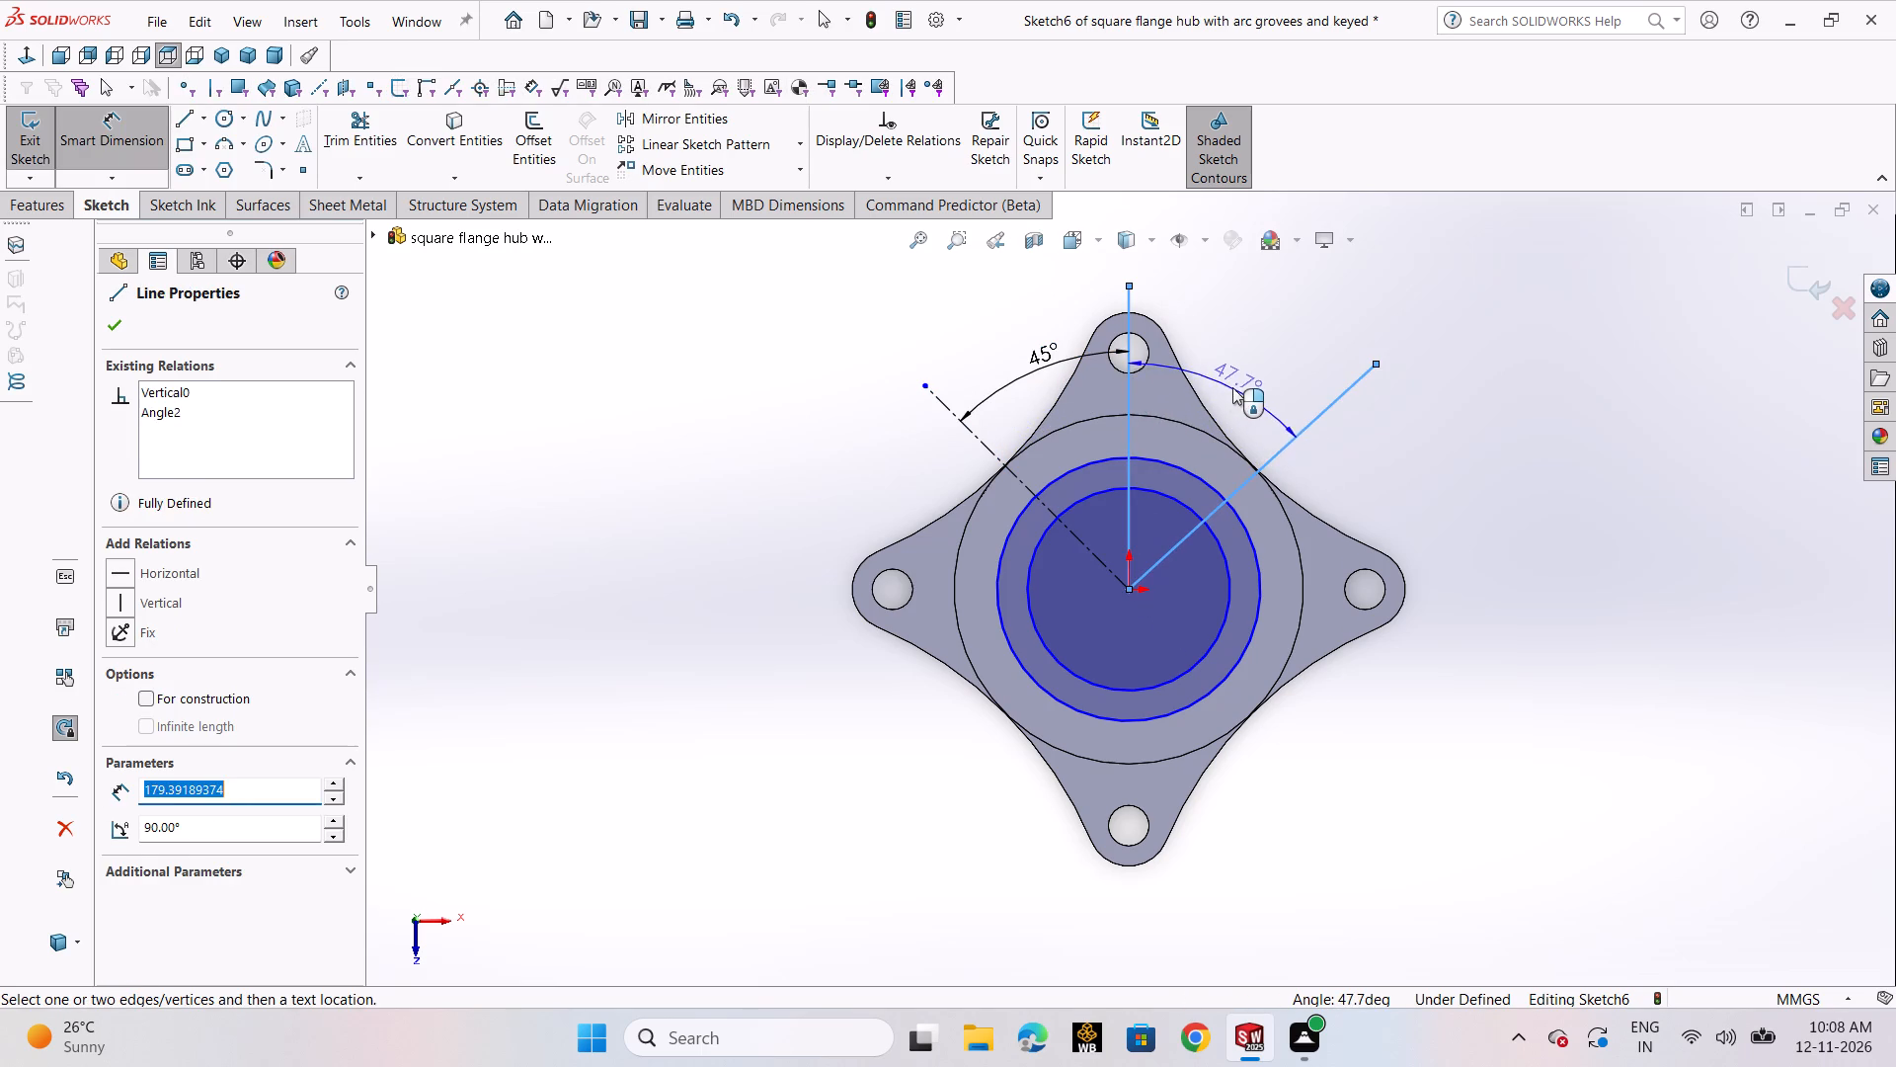
{"action": "left_click", "coordinate": [1233, 387]}
{"action": "type", "text": "45"}
{"action": "key", "text": "Return"}
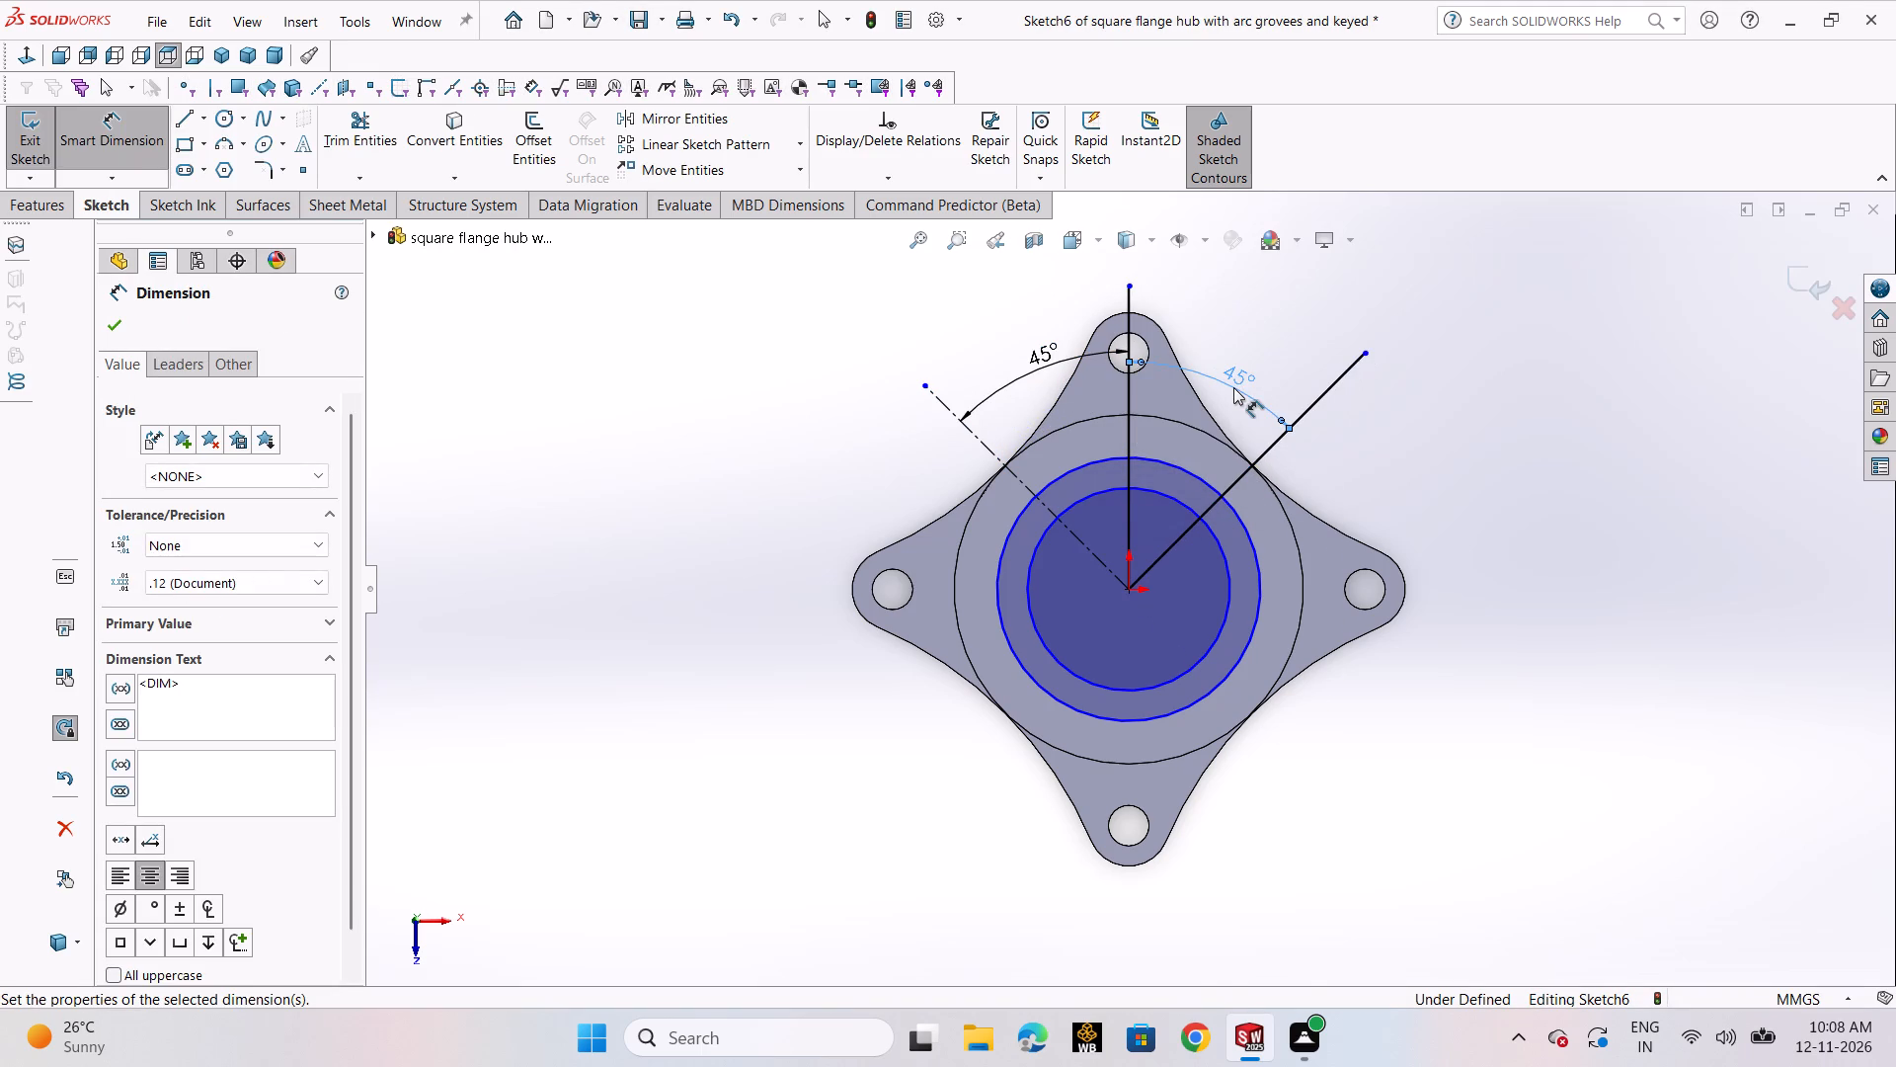
{"action": "left_click", "coordinate": [118, 320]}
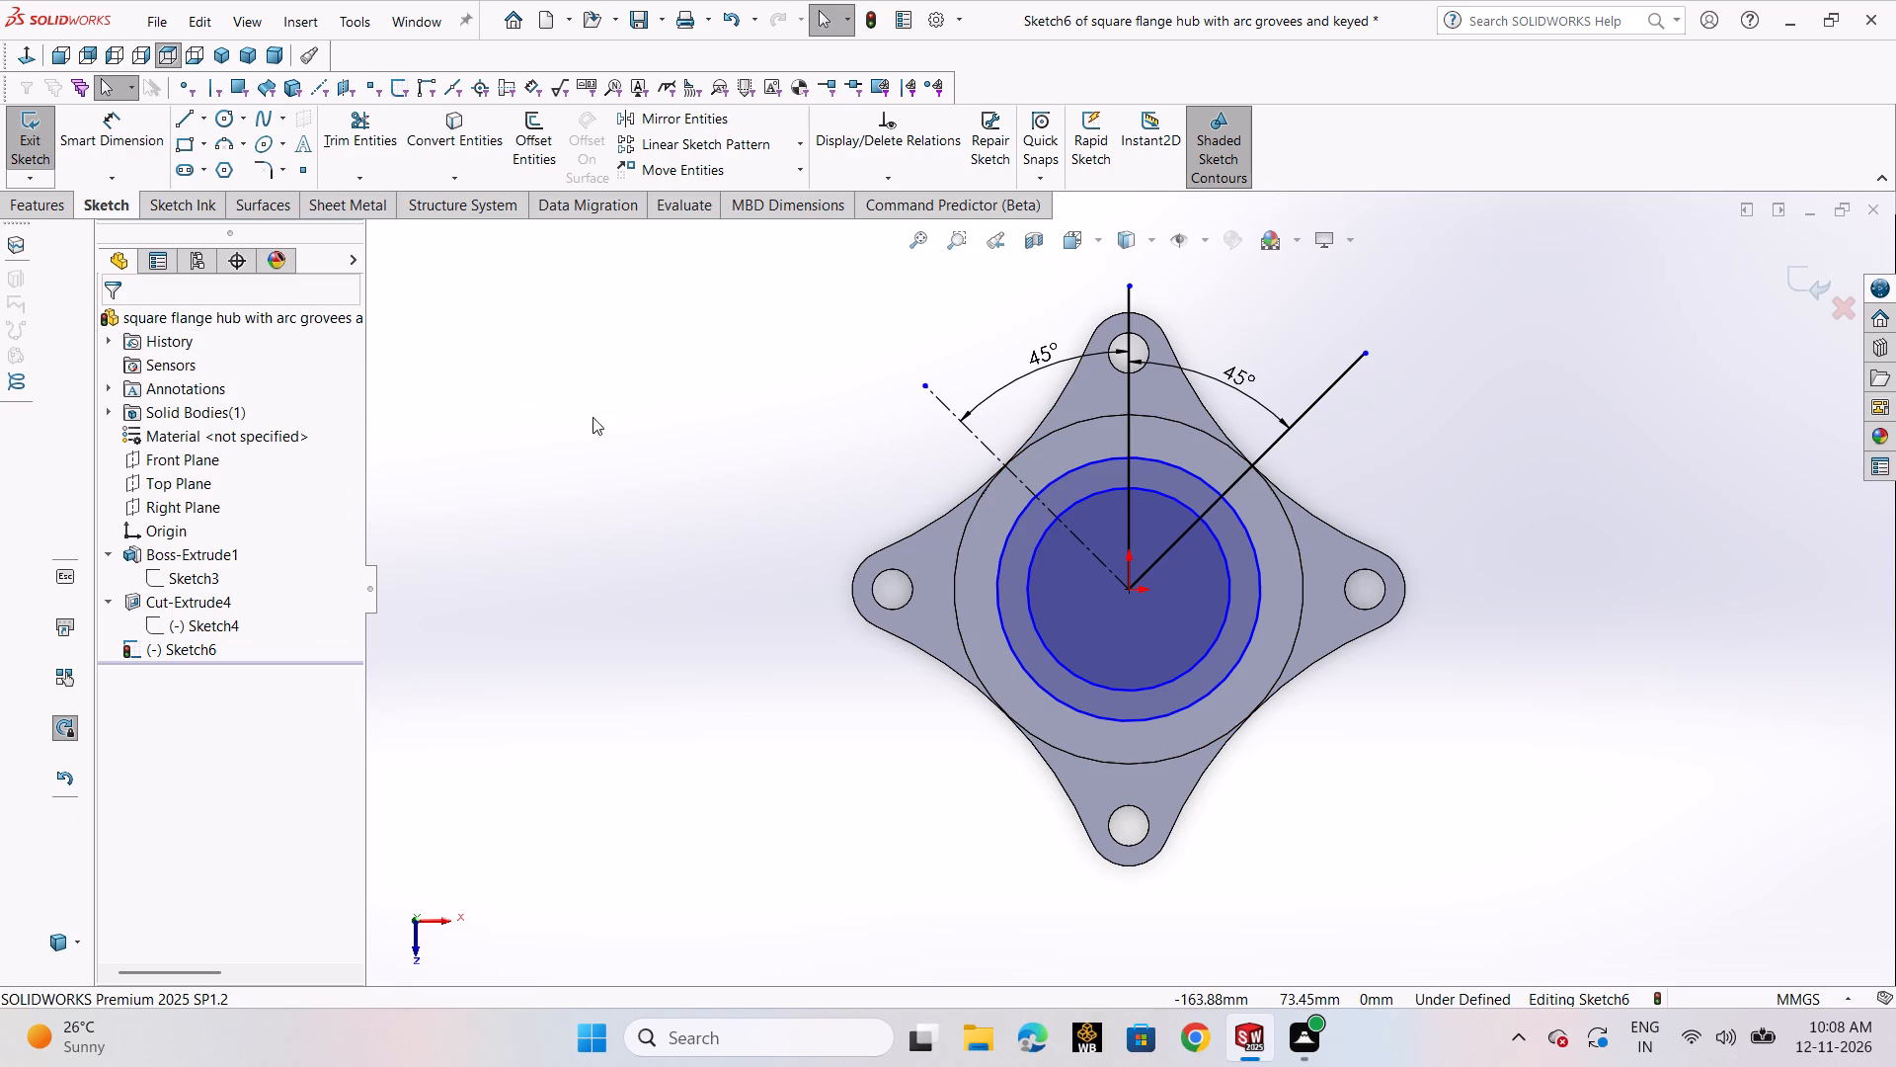
Sketch a circle of about 9.5 mm radius centred on the solid diagonal line, tangent to the ring's outer circle.
{"action": "left_click", "coordinate": [222, 121]}
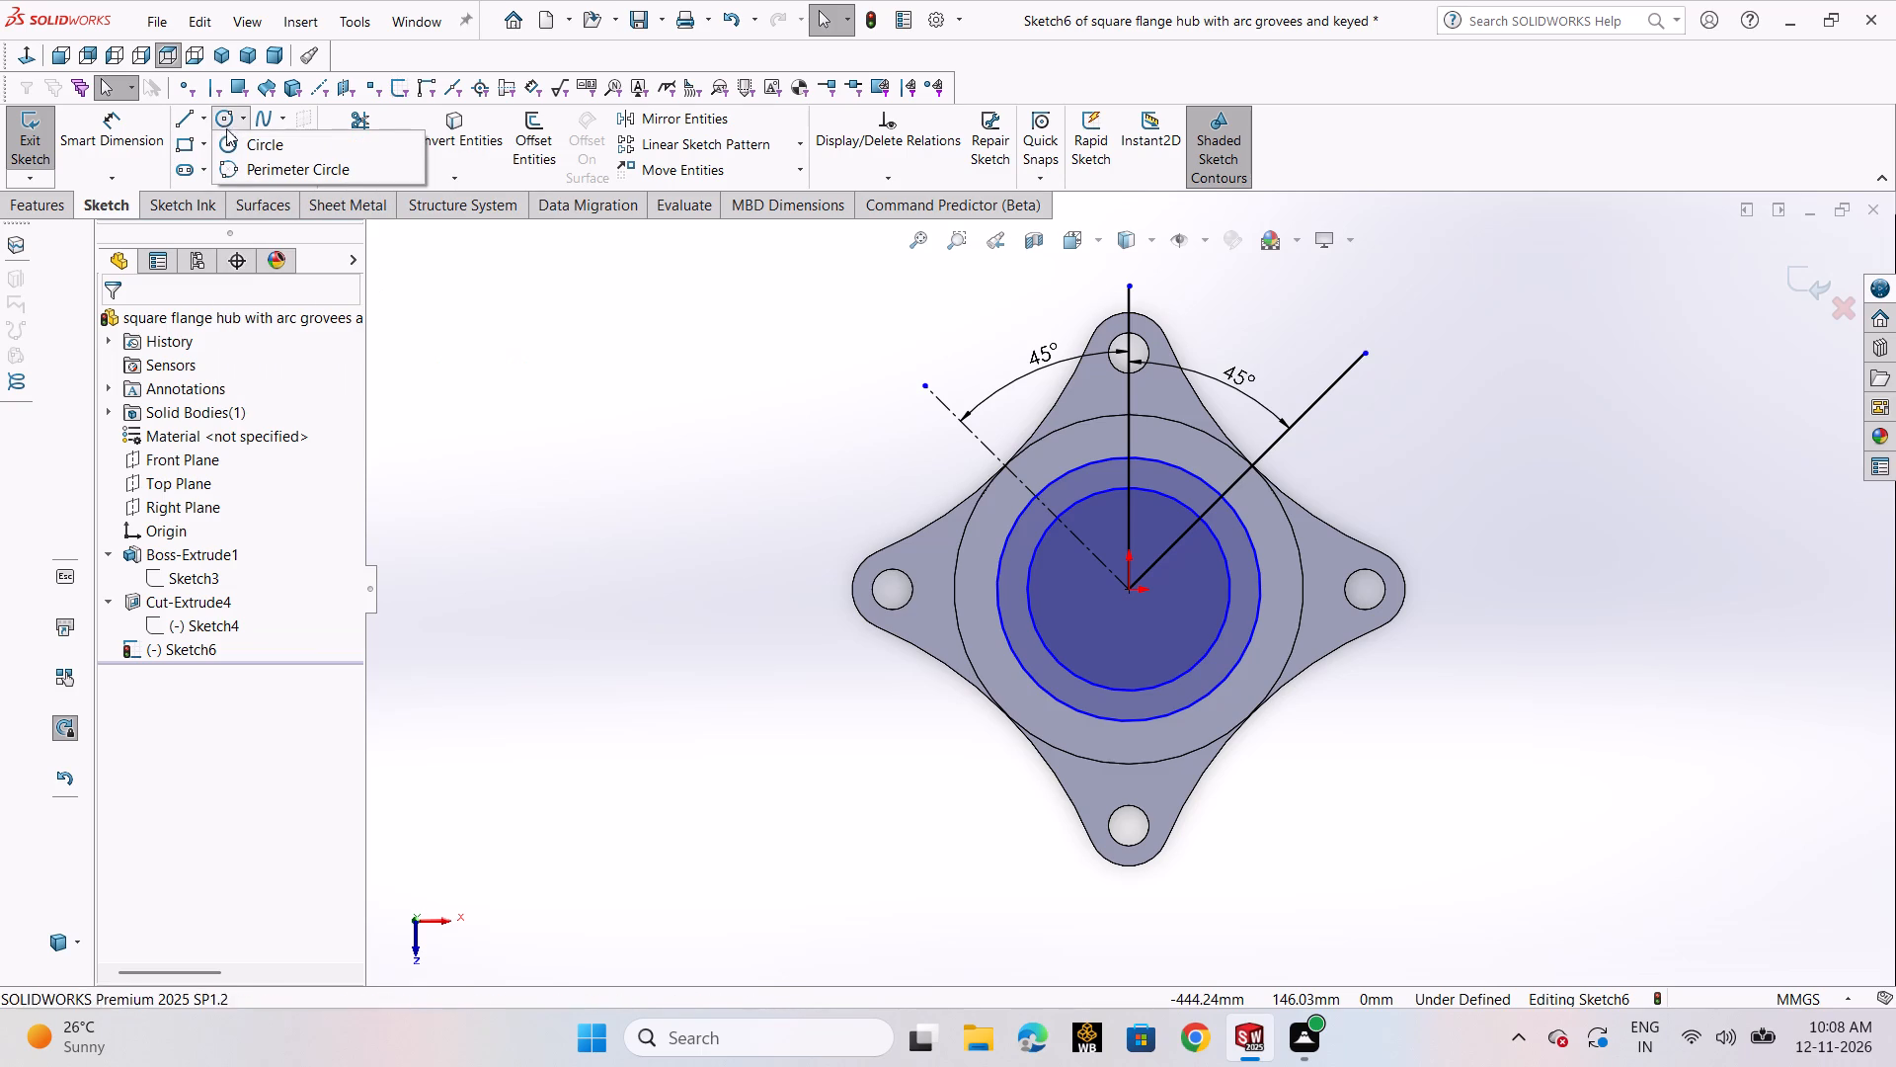
{"action": "left_click", "coordinate": [232, 144]}
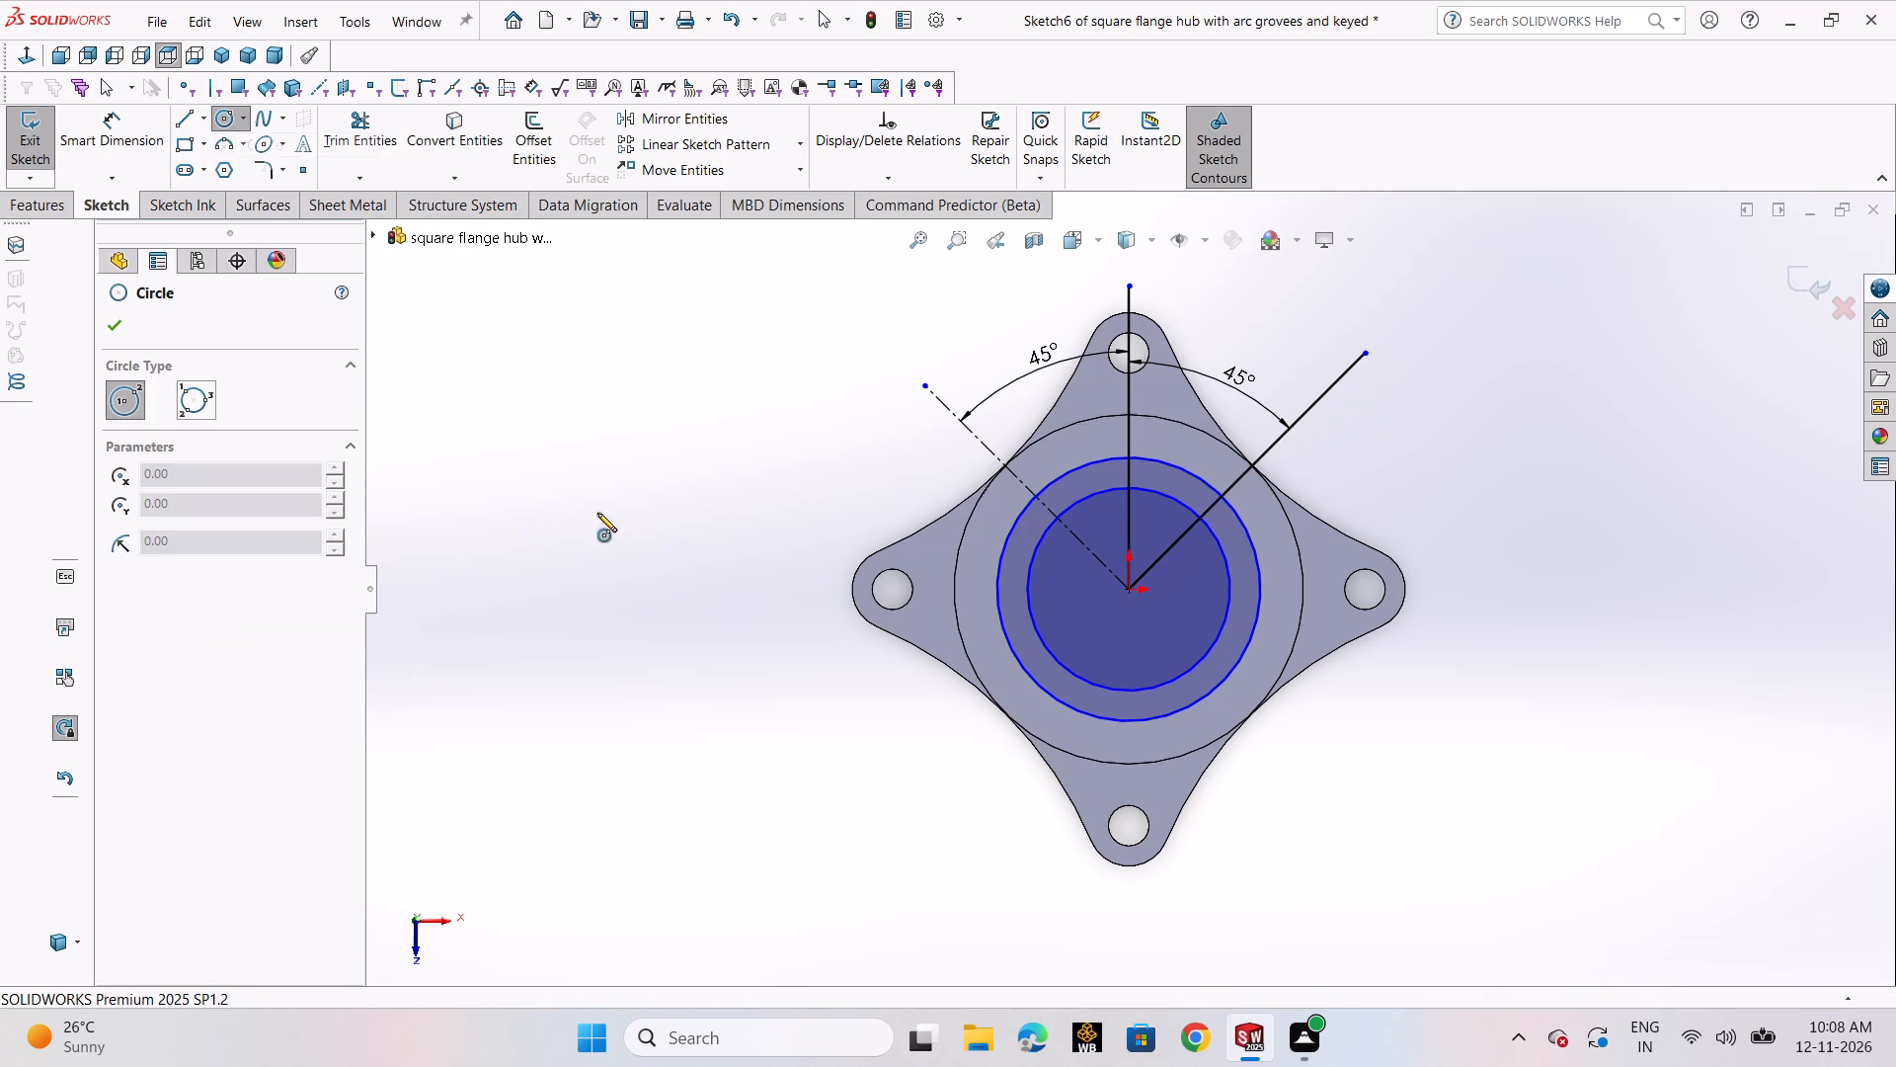
{"action": "left_click", "coordinate": [1211, 508]}
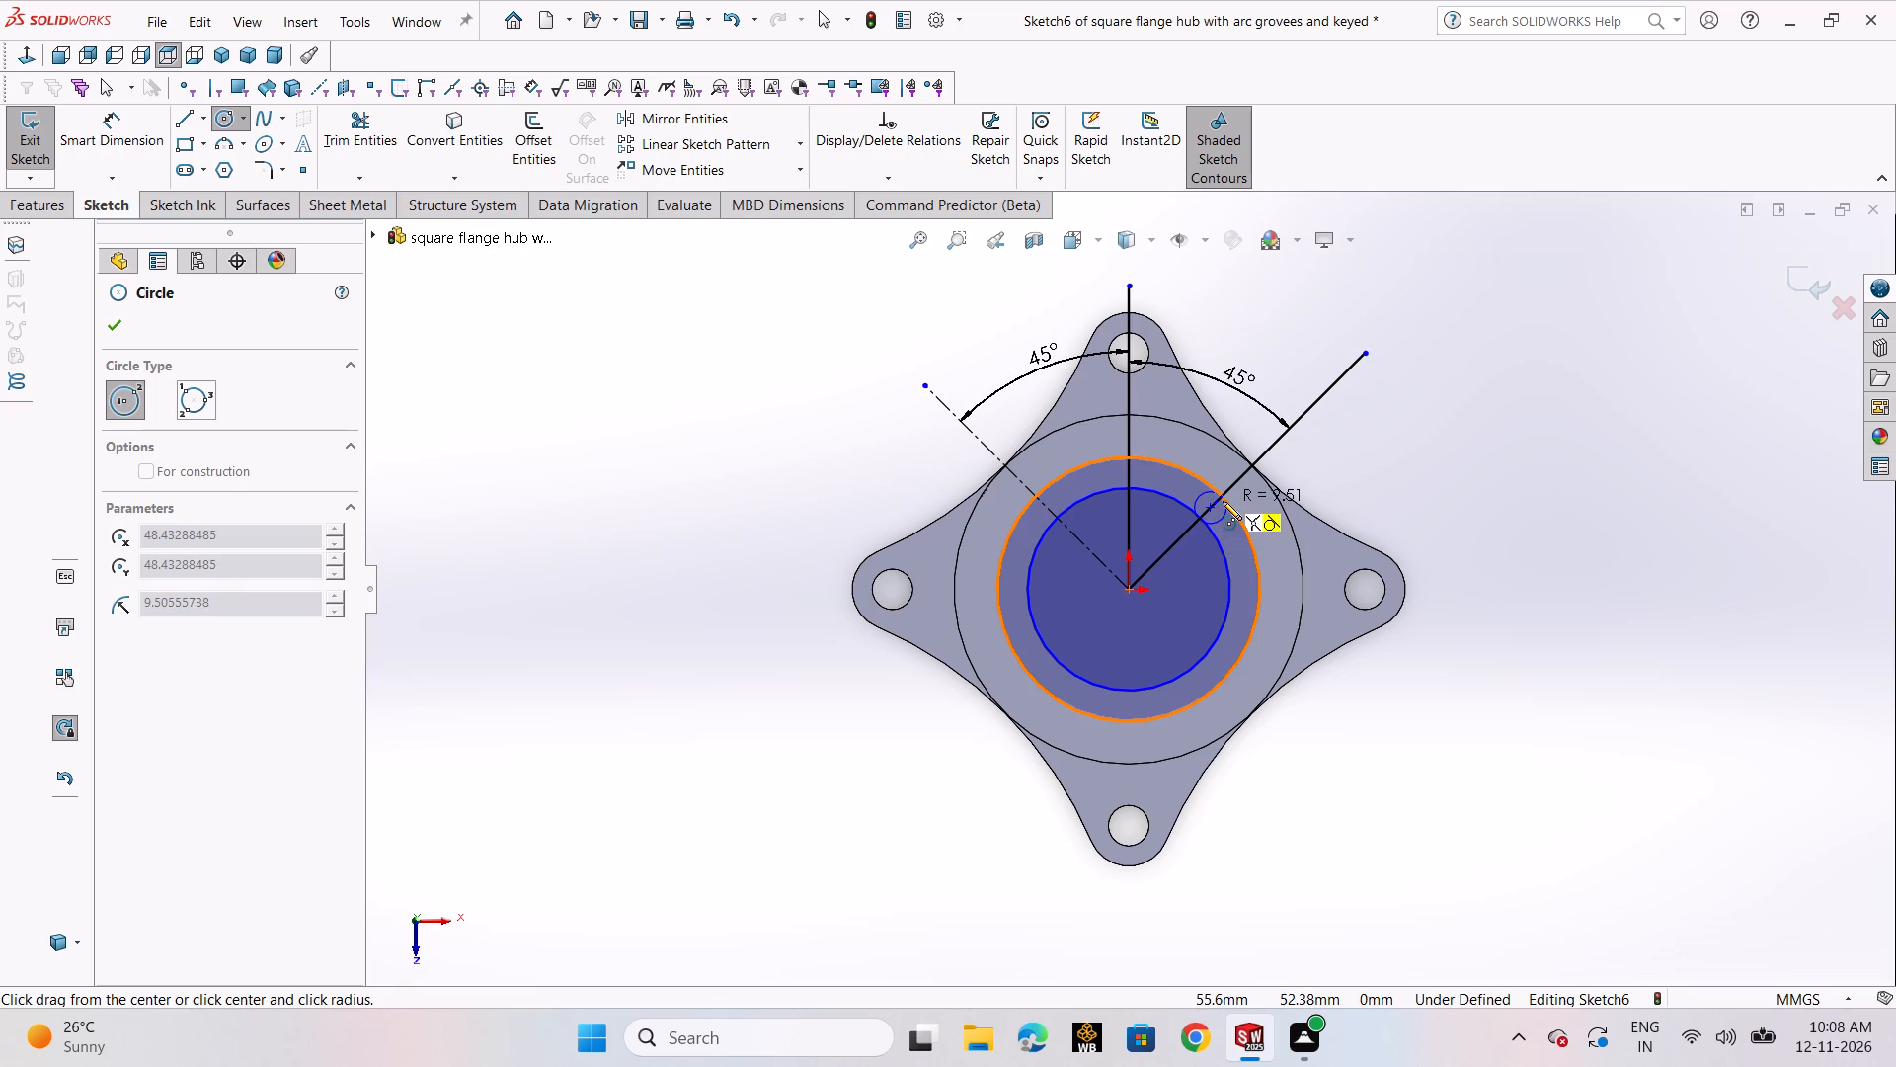
{"action": "left_click", "coordinate": [1223, 501]}
{"action": "right_click", "coordinate": [1223, 501]}
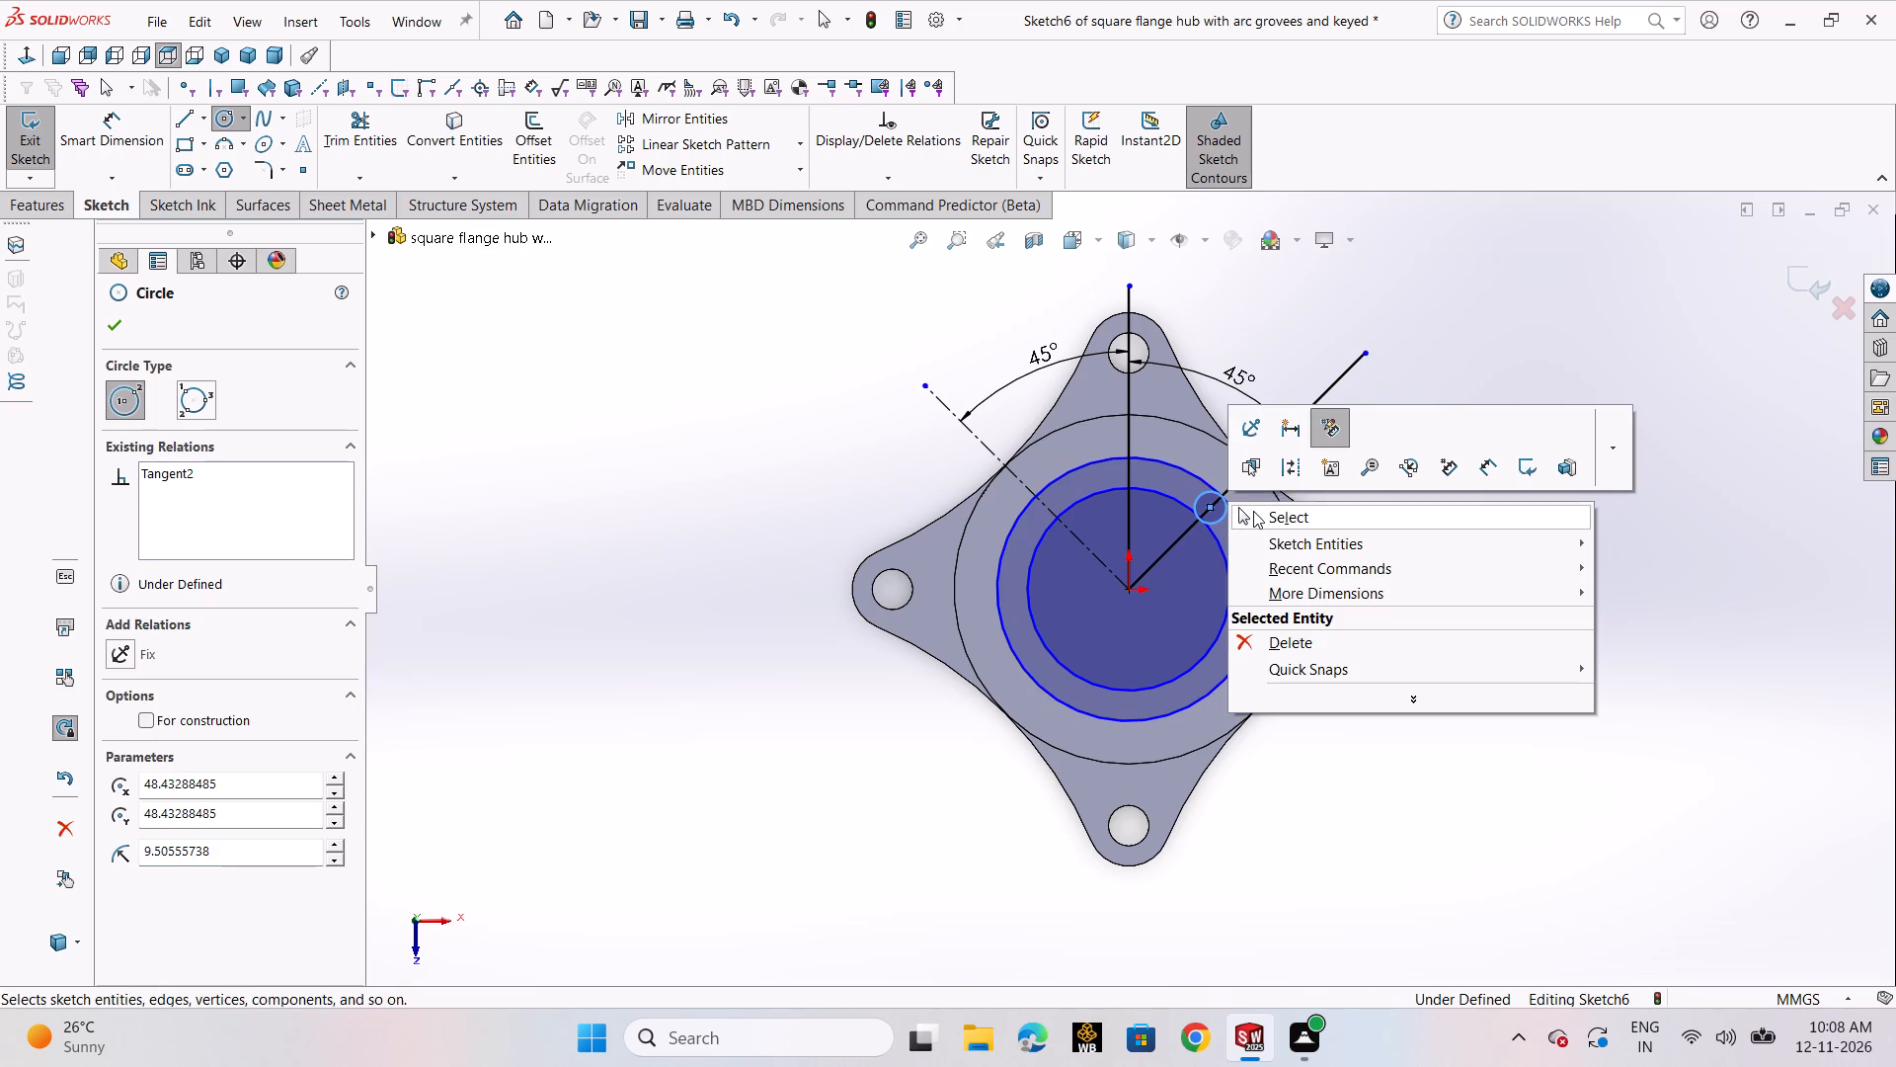
{"action": "left_click", "coordinate": [1255, 514]}
Examine how the small circle fits between the ring's inner and outer circles.
{"action": "scroll", "coordinate": [1311, 512], "scroll_direction": "down", "scroll_amount": 4}
{"action": "scroll", "coordinate": [1163, 509], "scroll_direction": "down", "scroll_amount": 2}
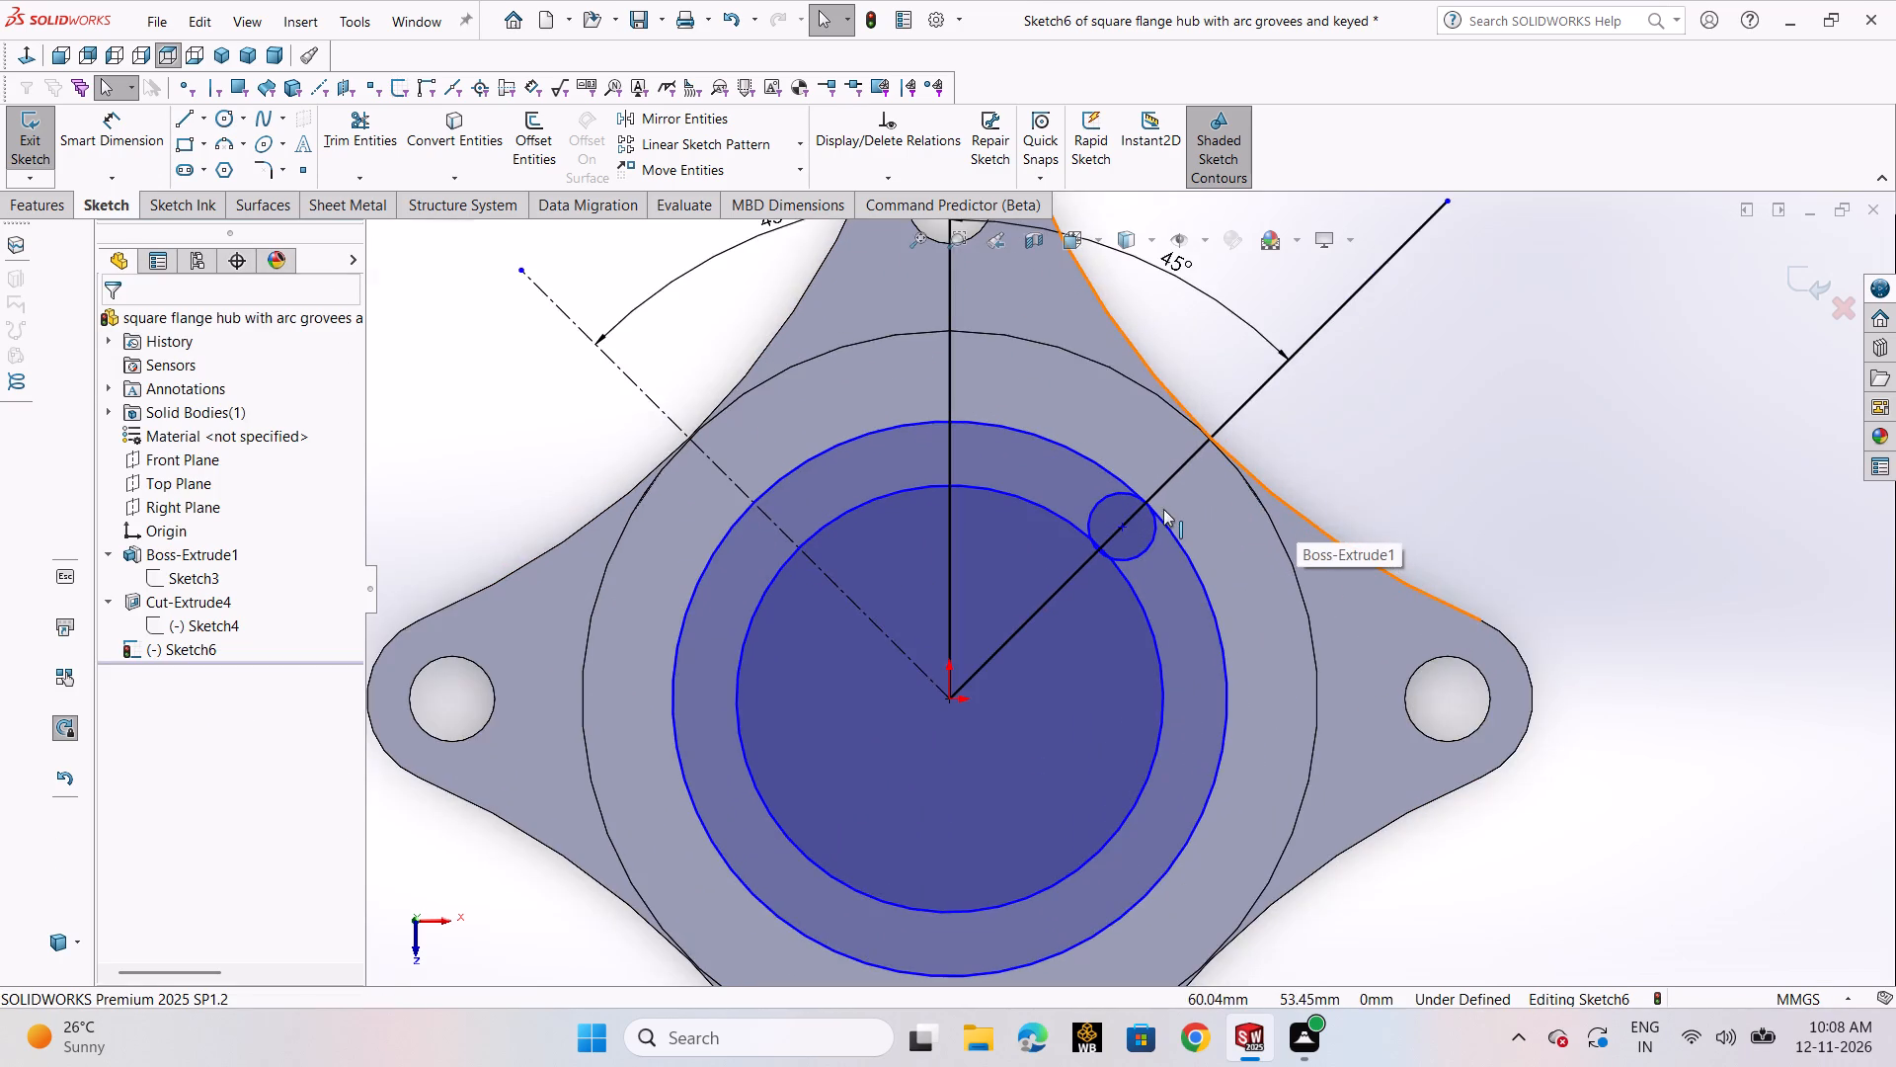
{"action": "scroll", "coordinate": [1163, 509], "scroll_direction": "down", "scroll_amount": 2}
{"action": "scroll", "coordinate": [1072, 592], "scroll_direction": "down", "scroll_amount": 6}
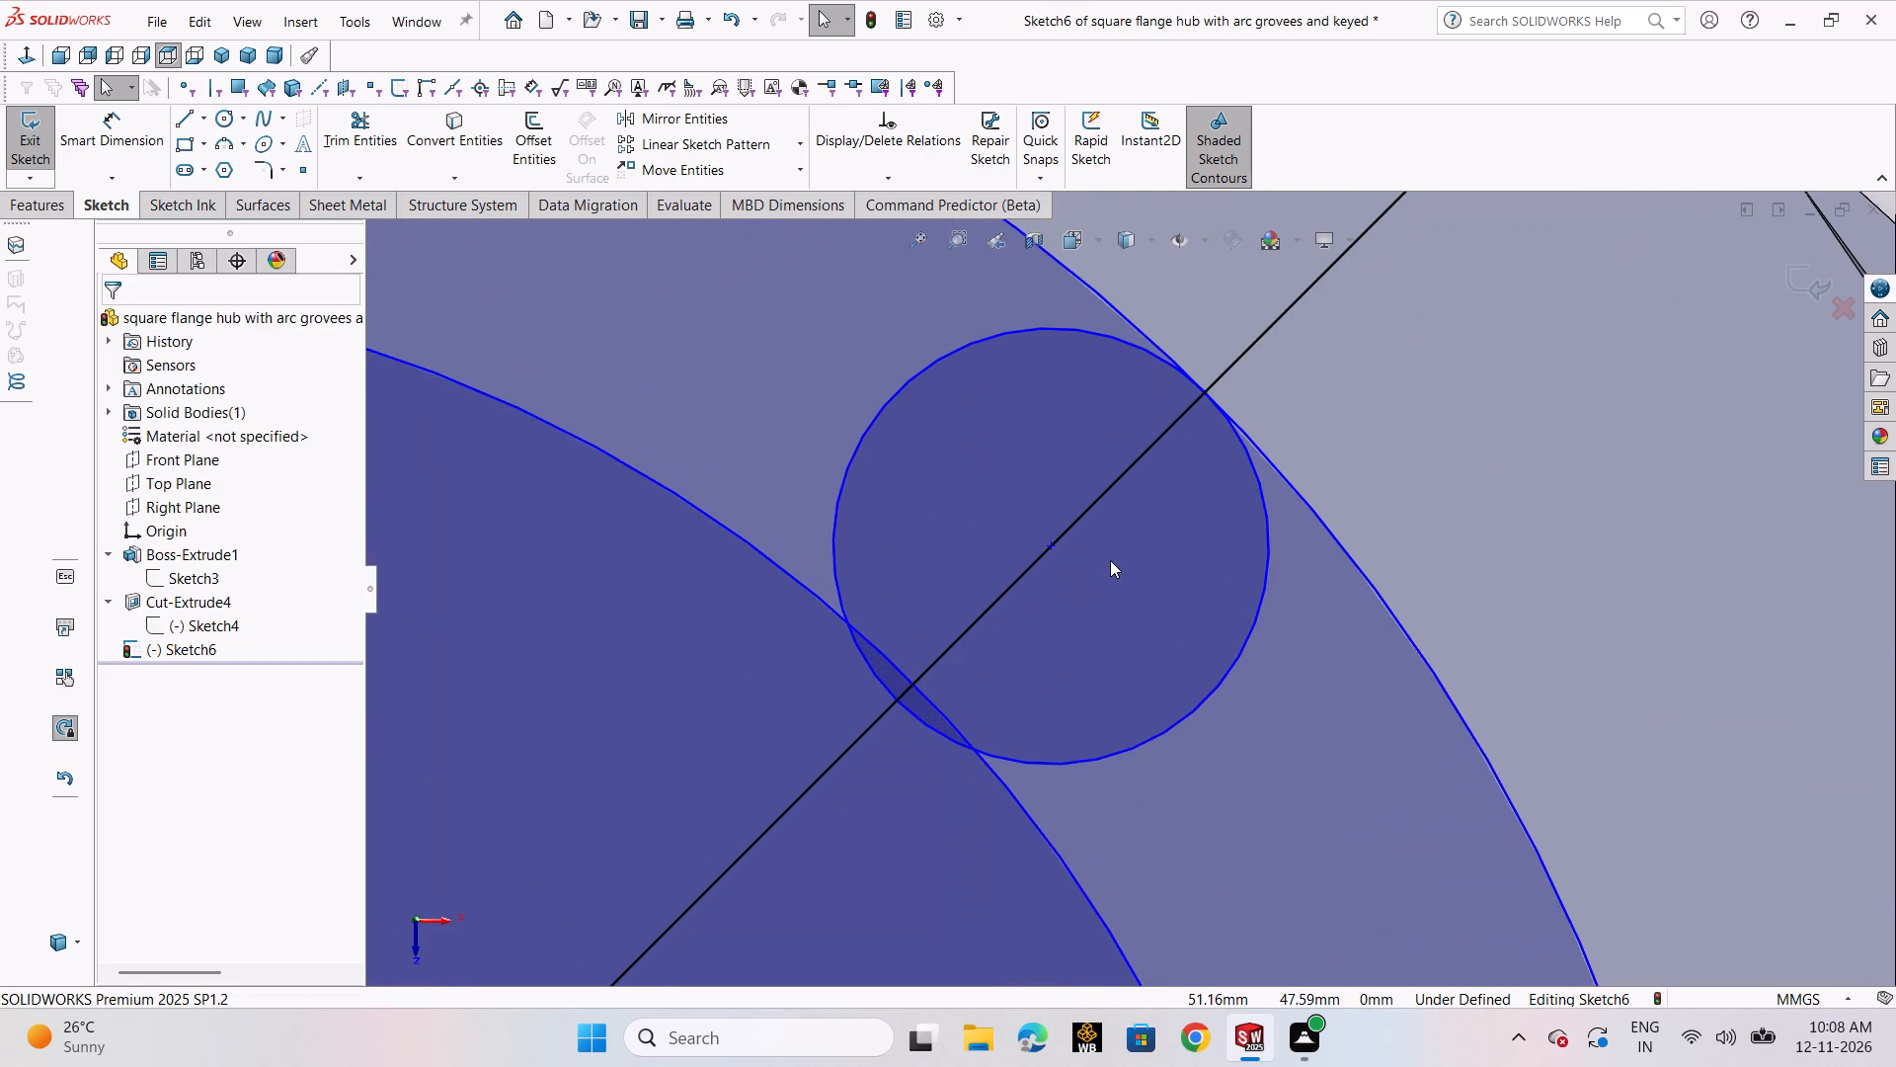
{"action": "scroll", "coordinate": [1094, 569], "scroll_direction": "up", "scroll_amount": 8}
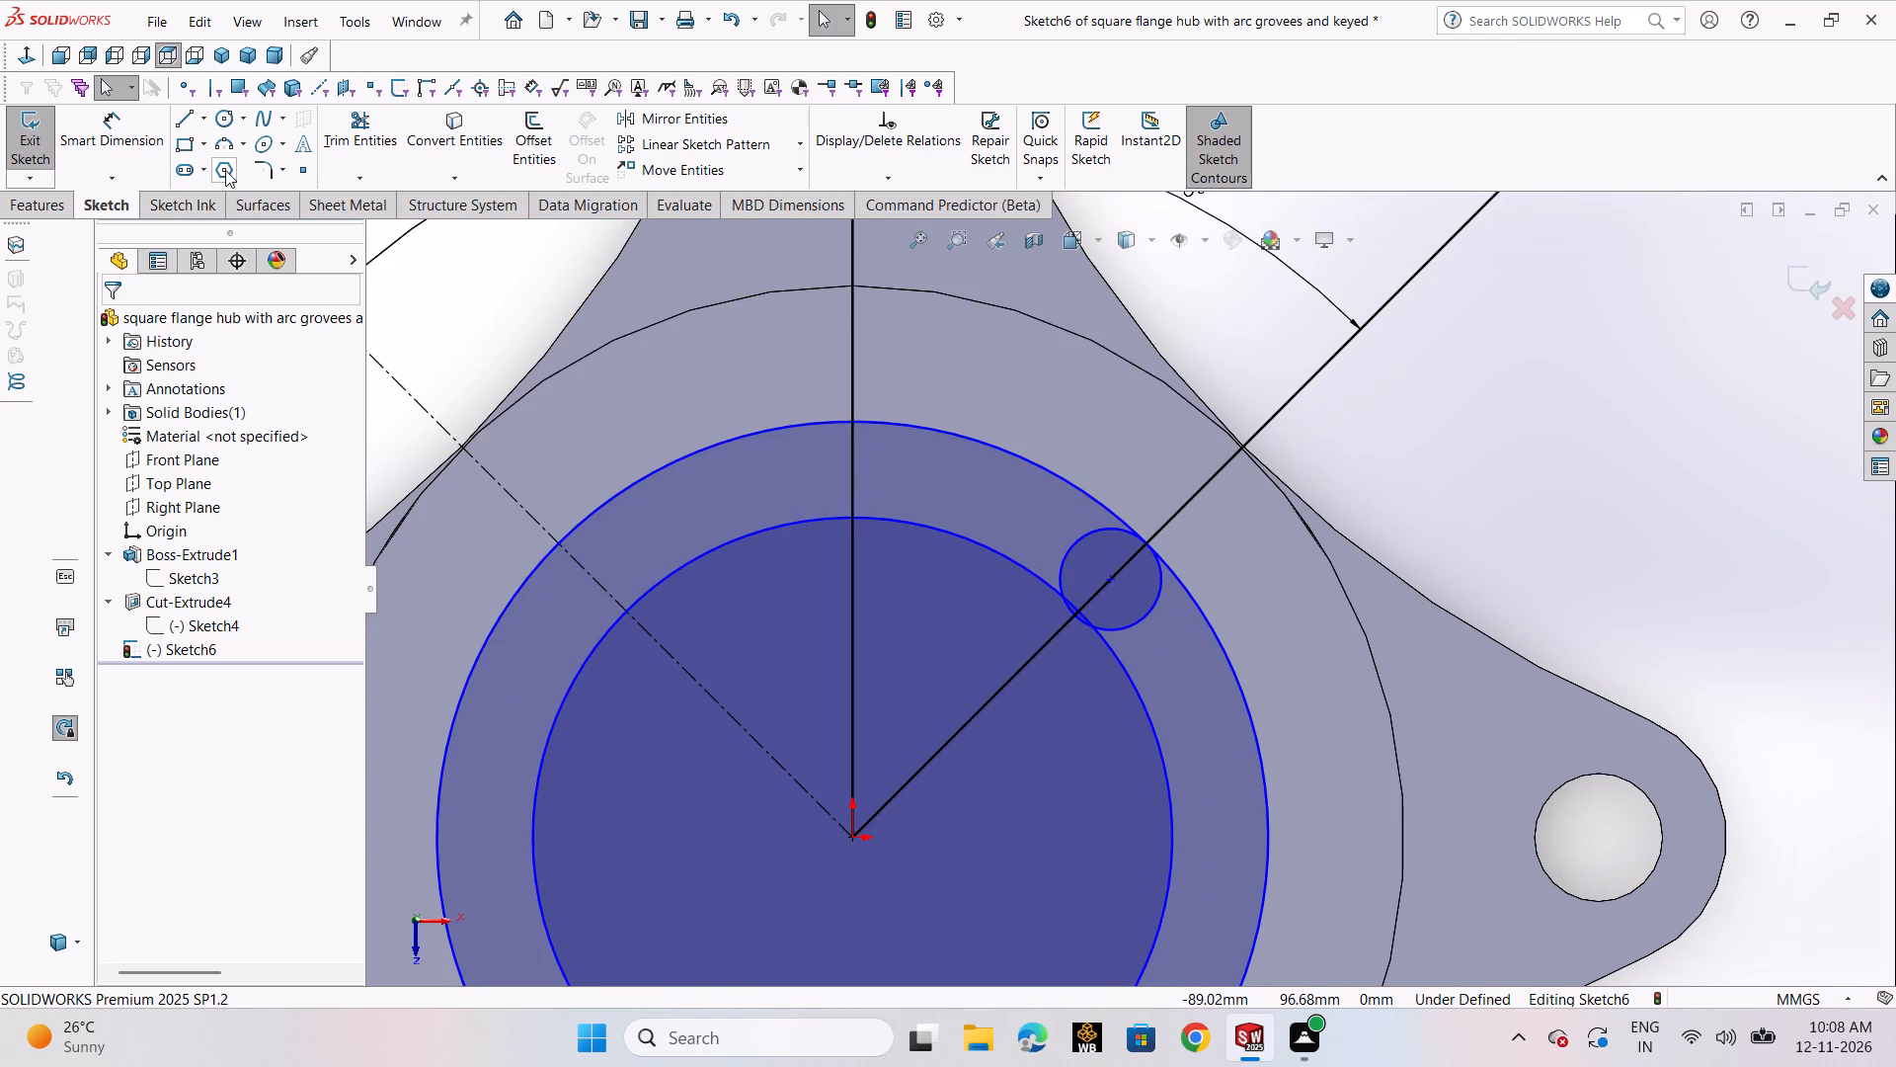
{"action": "scroll", "coordinate": [876, 426], "scroll_direction": "up", "scroll_amount": 4}
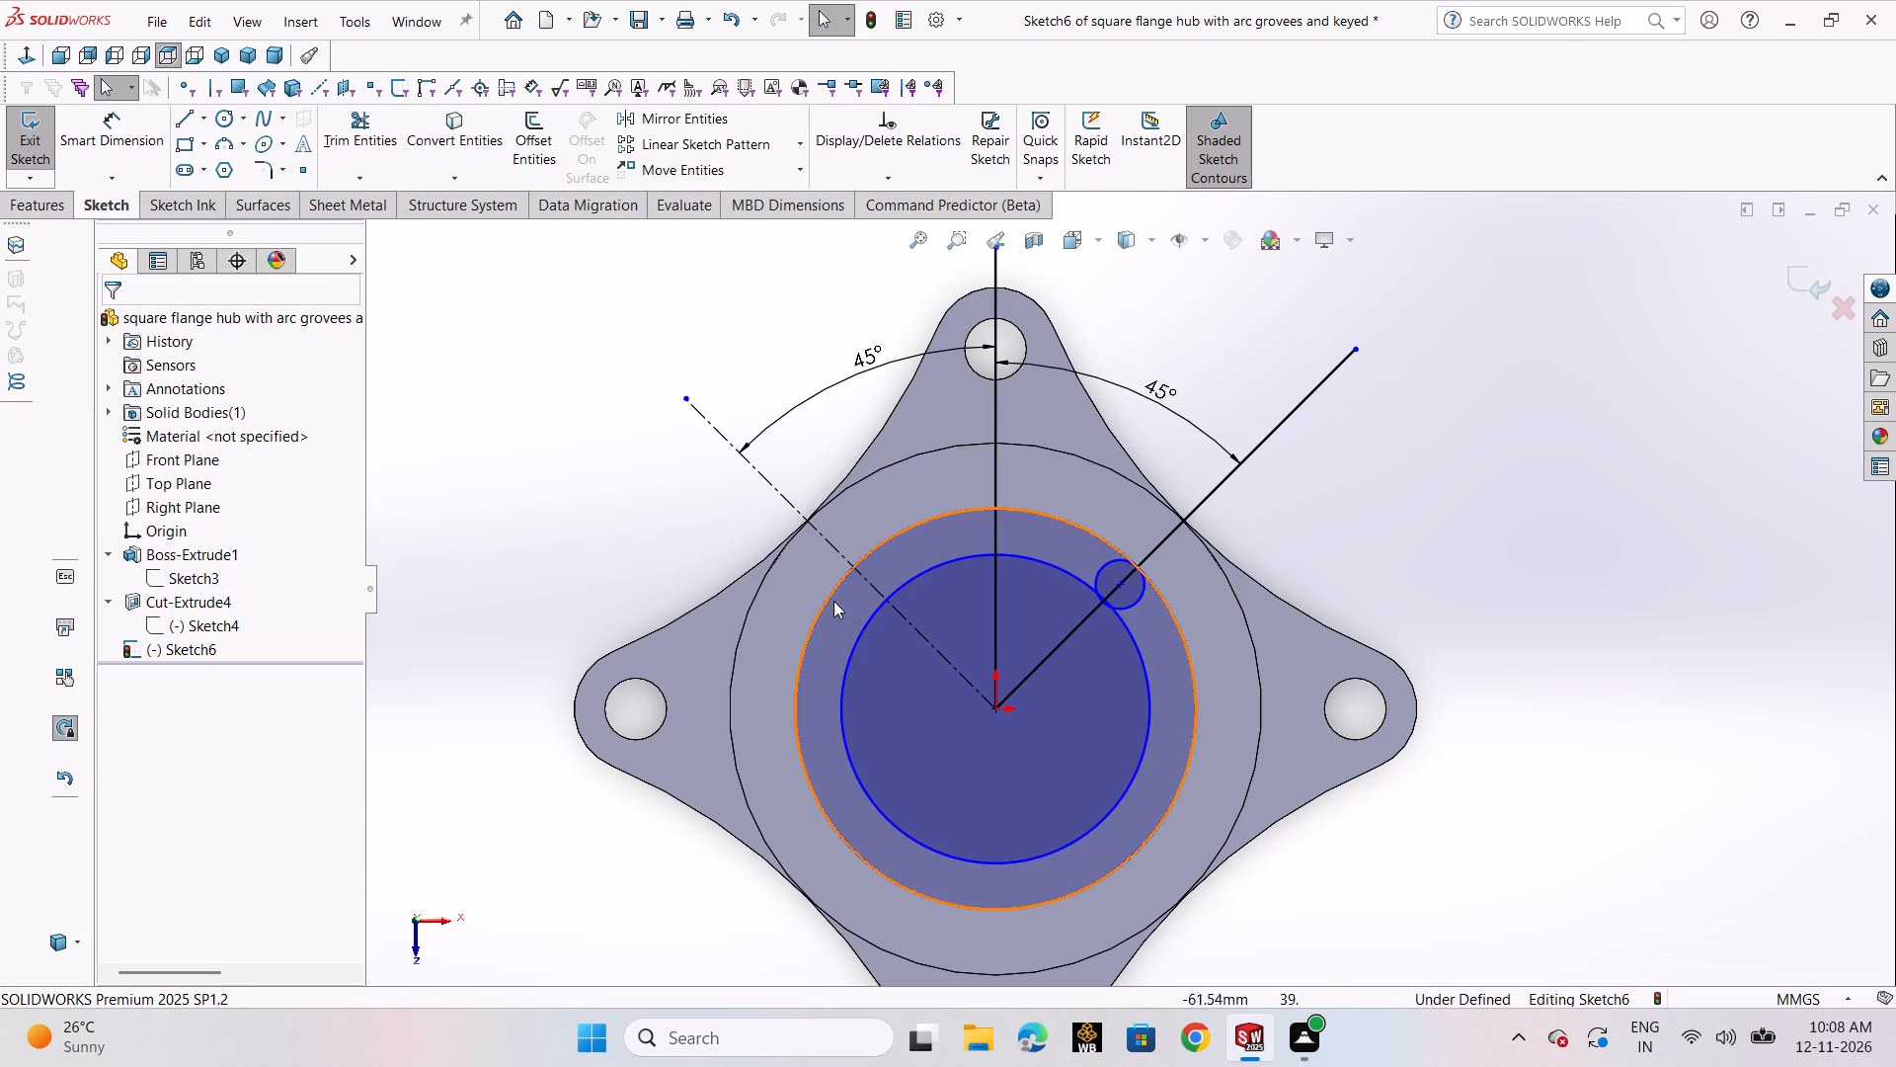
Sketch a horizontal line about 18 mm long across the ring, from its inner circle to its outer circle, level with the origin.
{"action": "left_click", "coordinate": [188, 121]}
{"action": "left_click", "coordinate": [214, 143]}
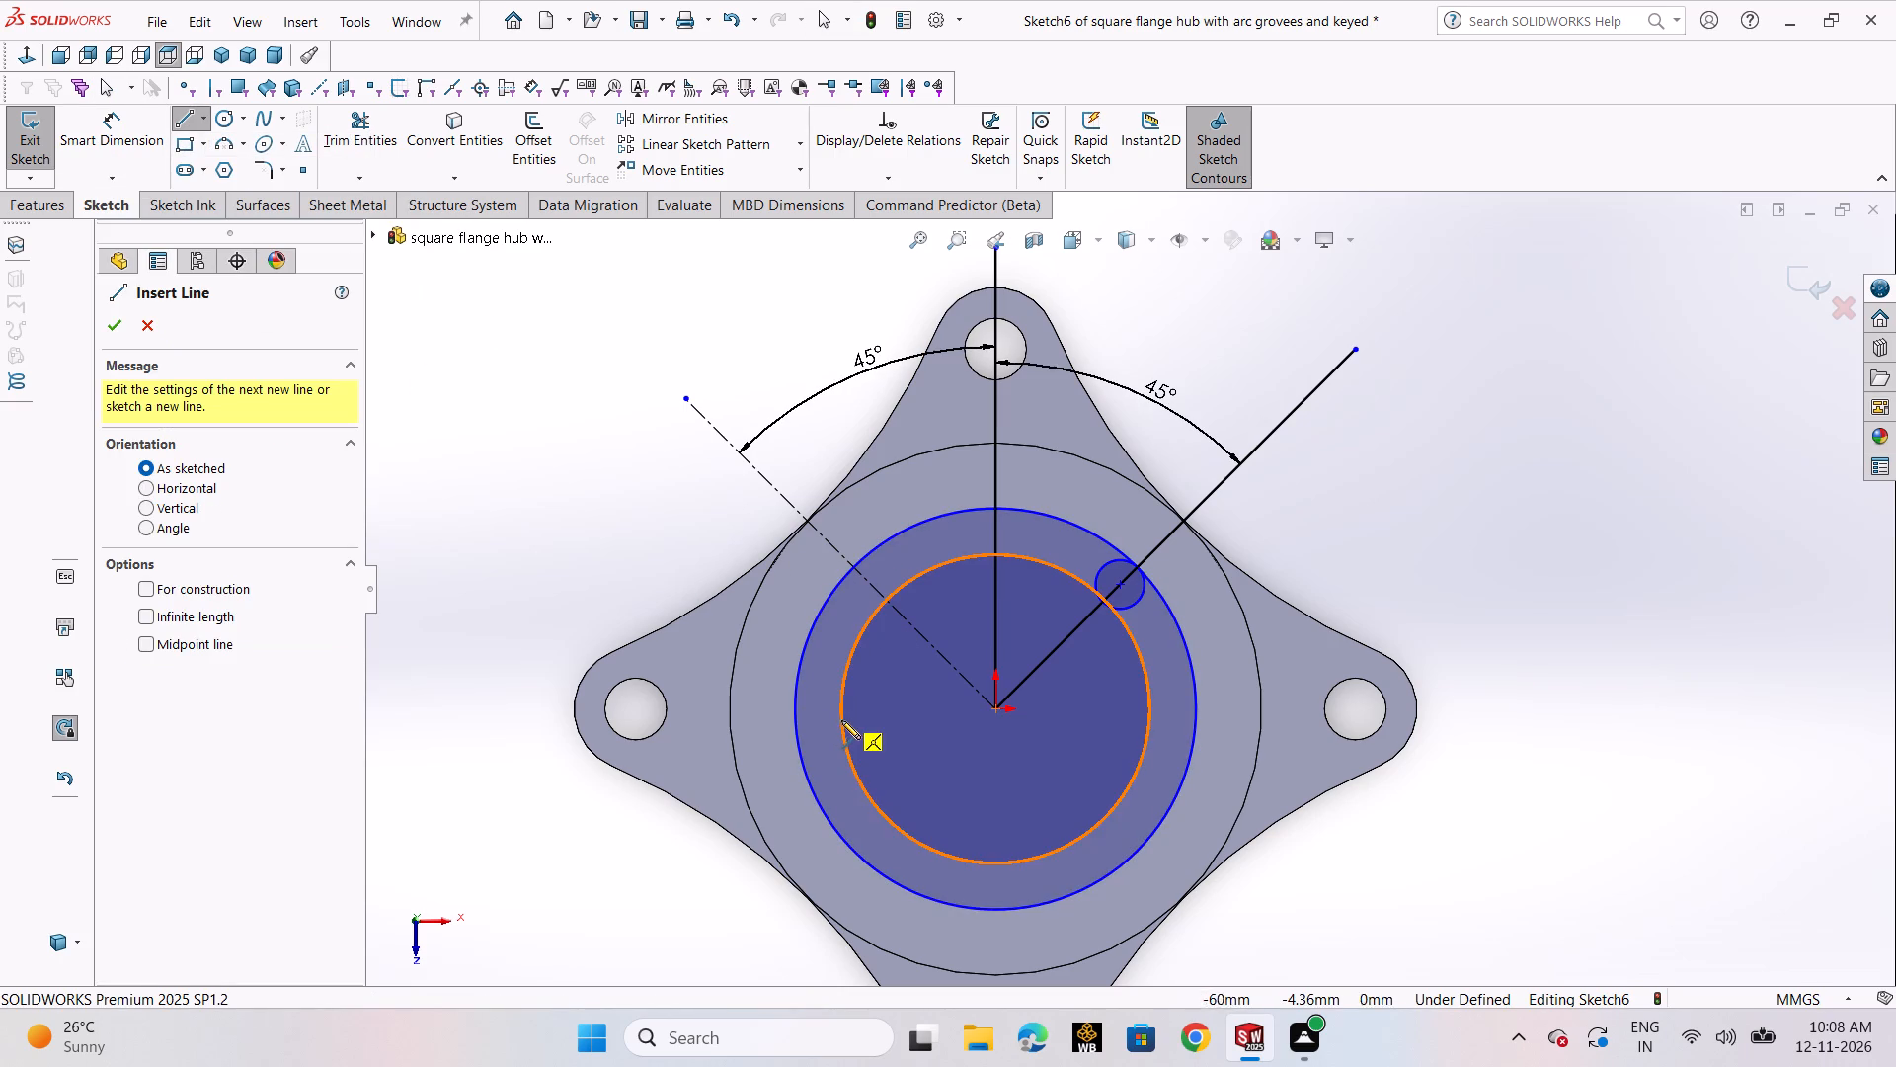
{"action": "left_click", "coordinate": [838, 709]}
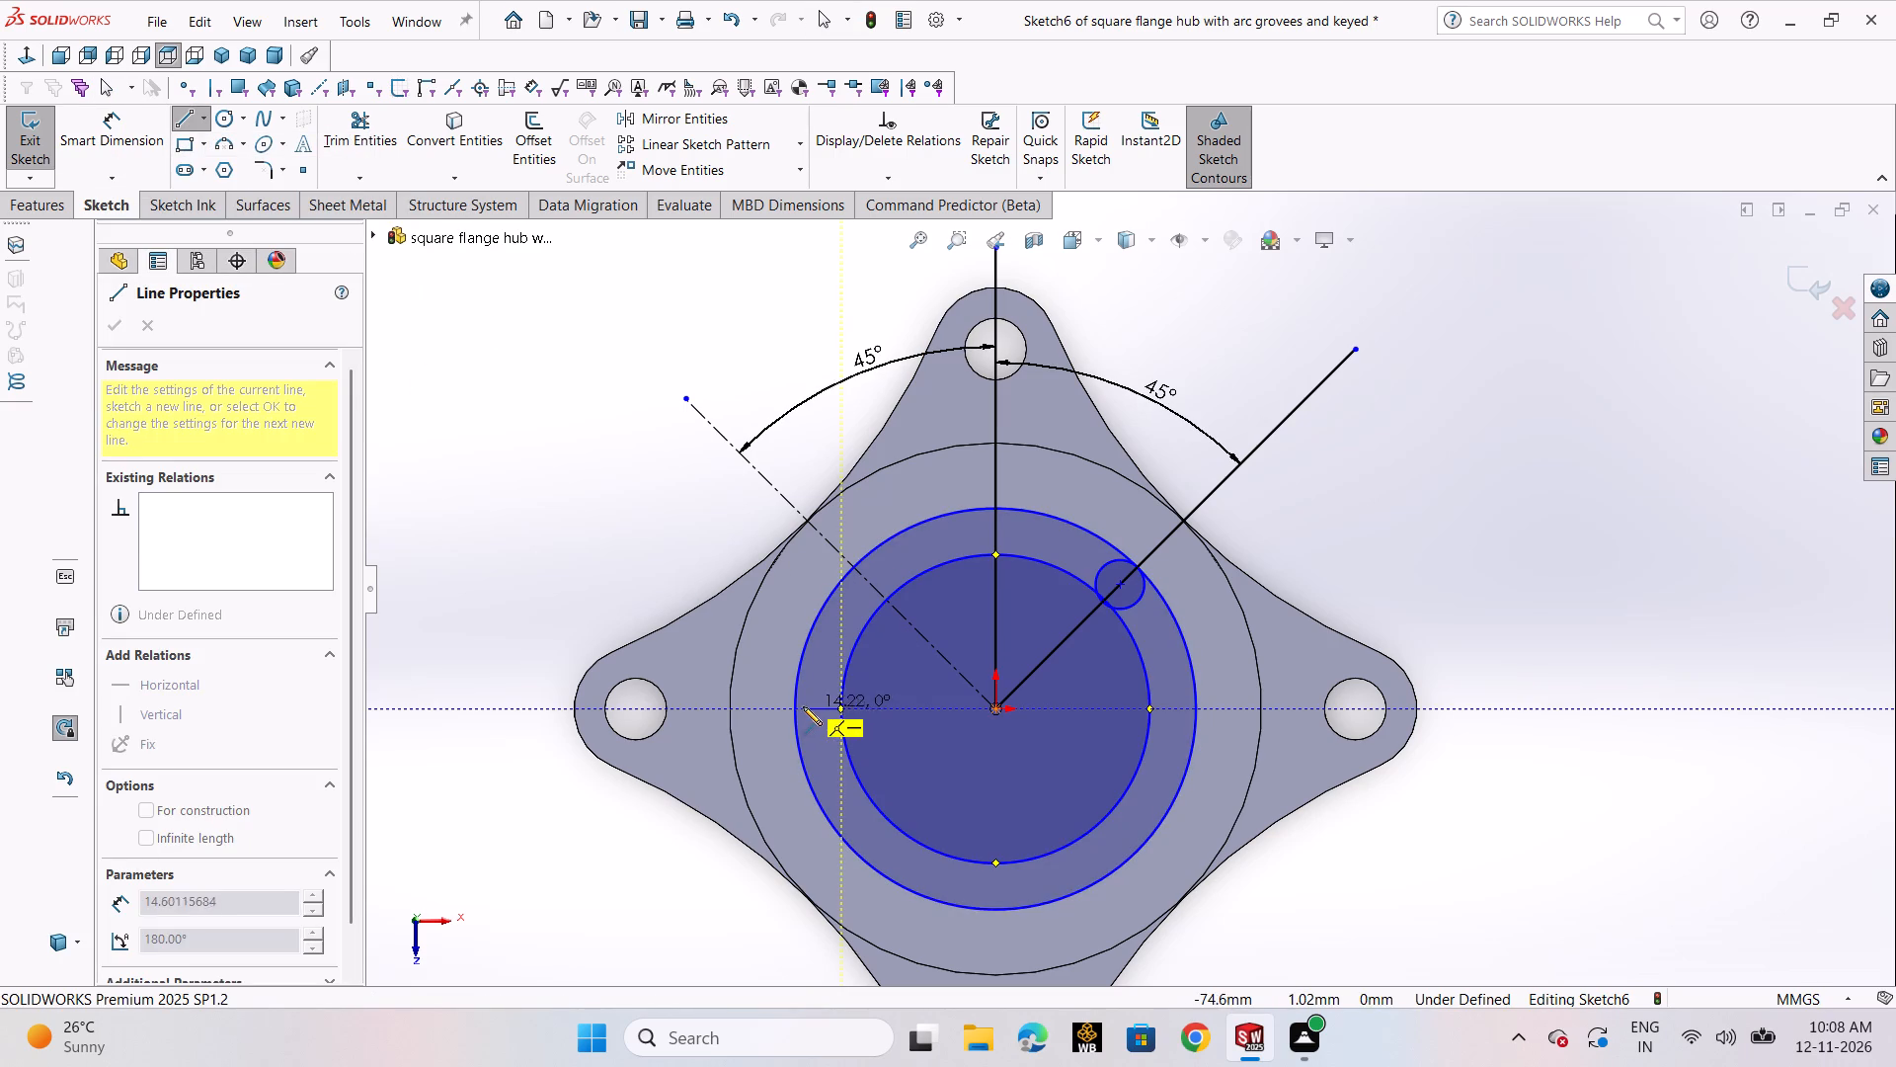
{"action": "left_click", "coordinate": [796, 706]}
{"action": "right_click", "coordinate": [796, 706]}
{"action": "left_click", "coordinate": [817, 722]}
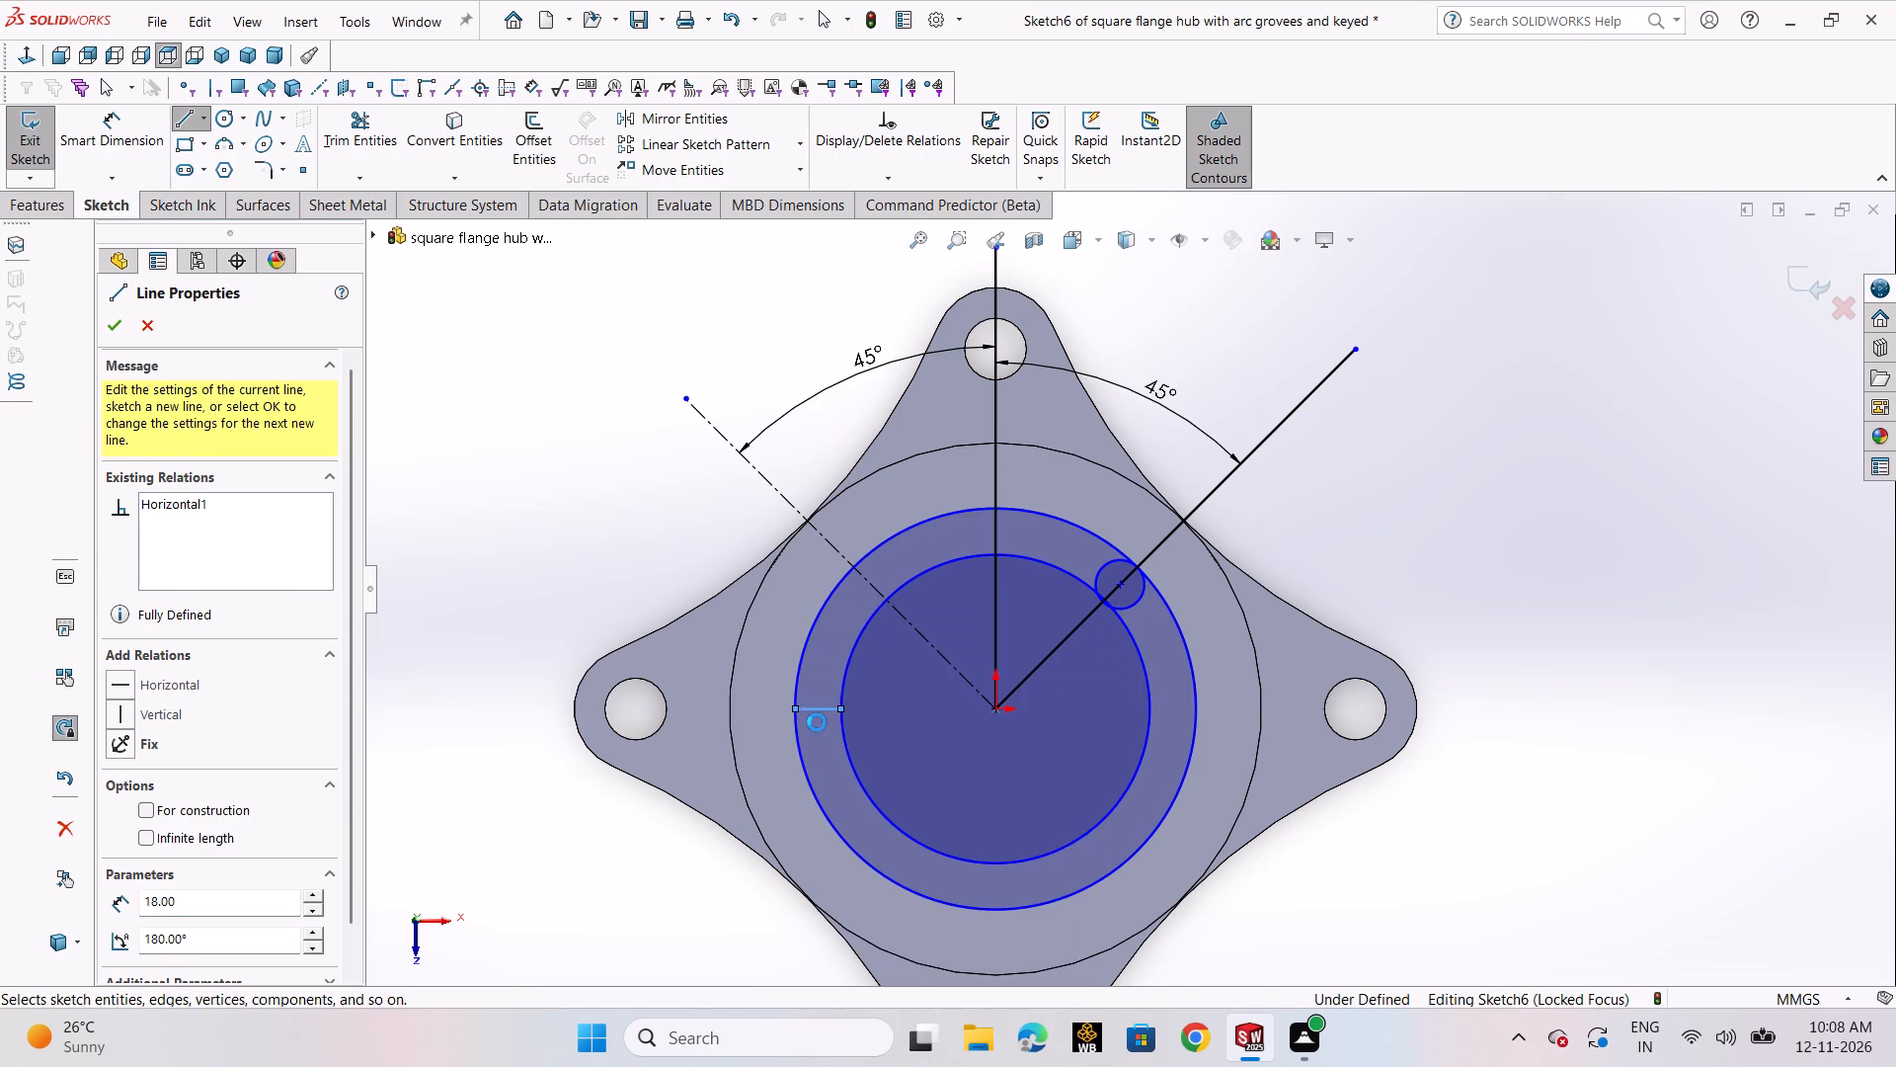
Measure the length of the short horizontal line across the ring.
{"action": "left_click", "coordinate": [106, 123]}
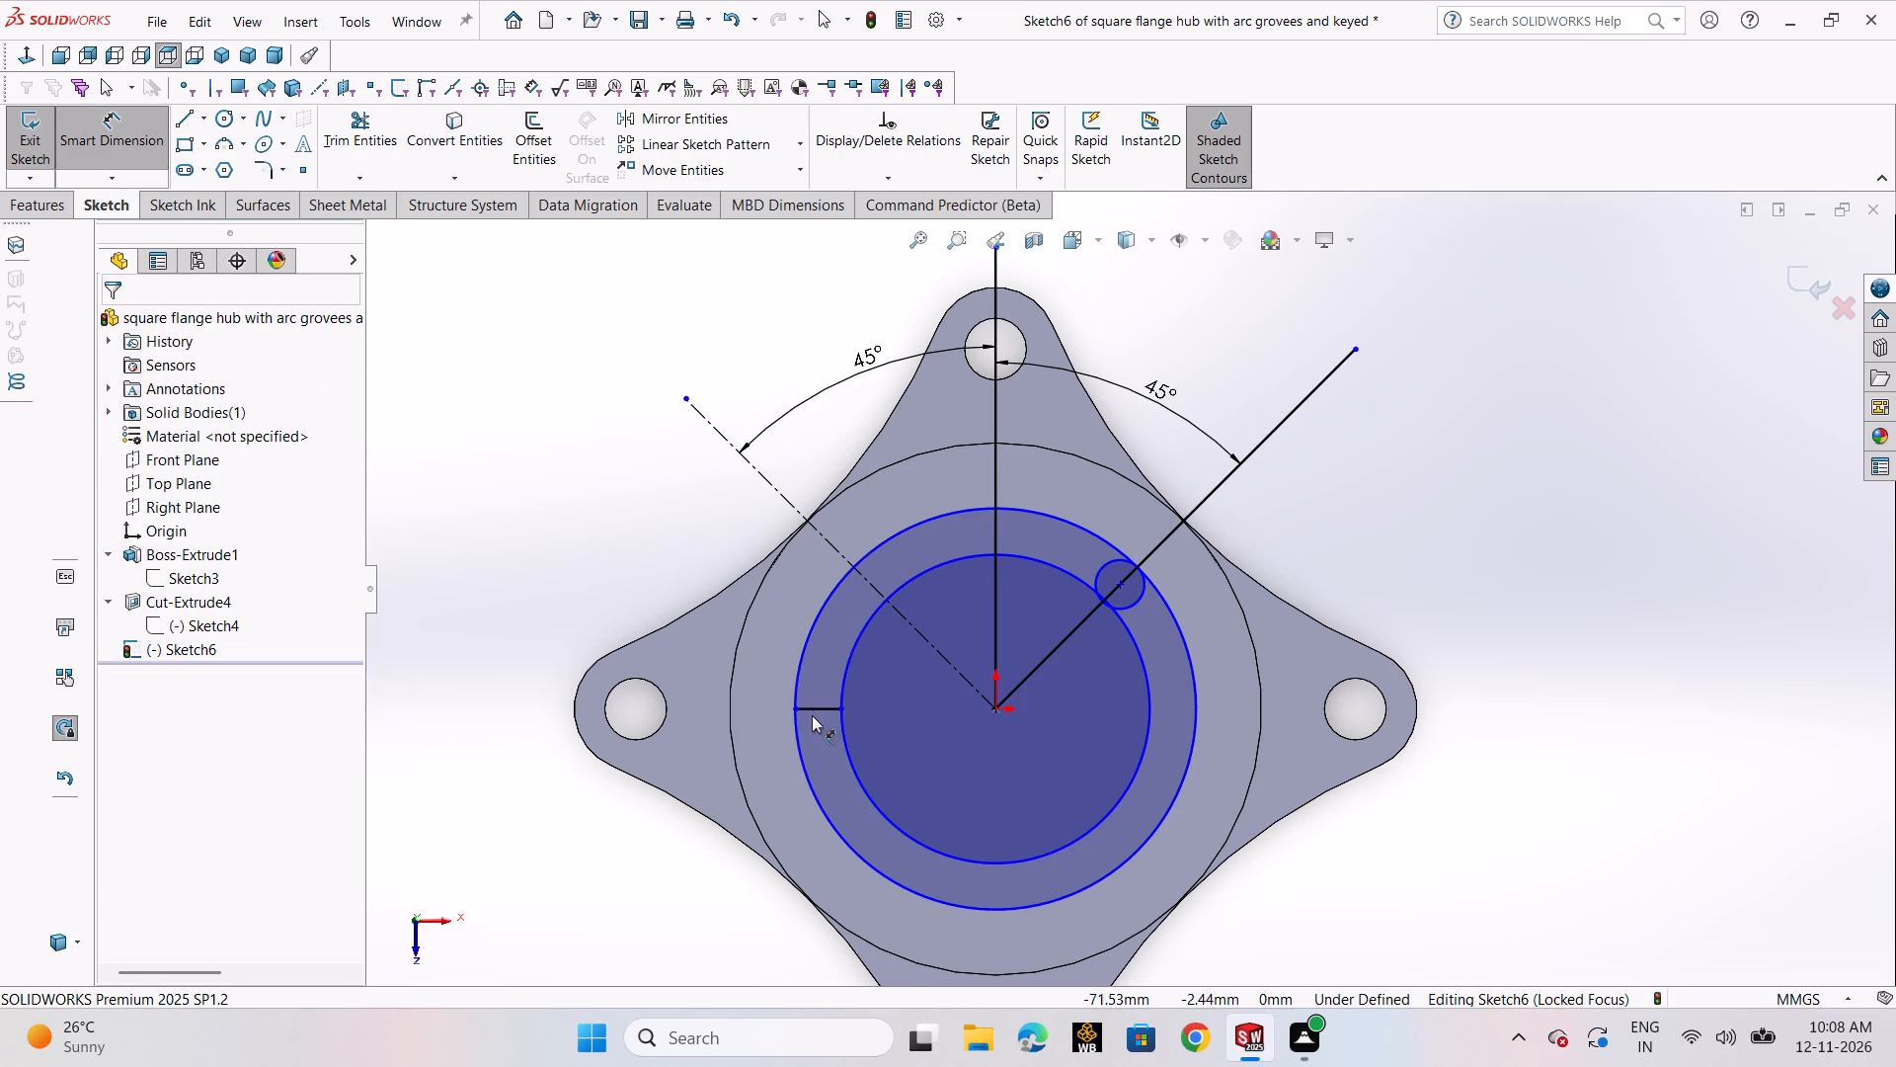
{"action": "left_click", "coordinate": [814, 709]}
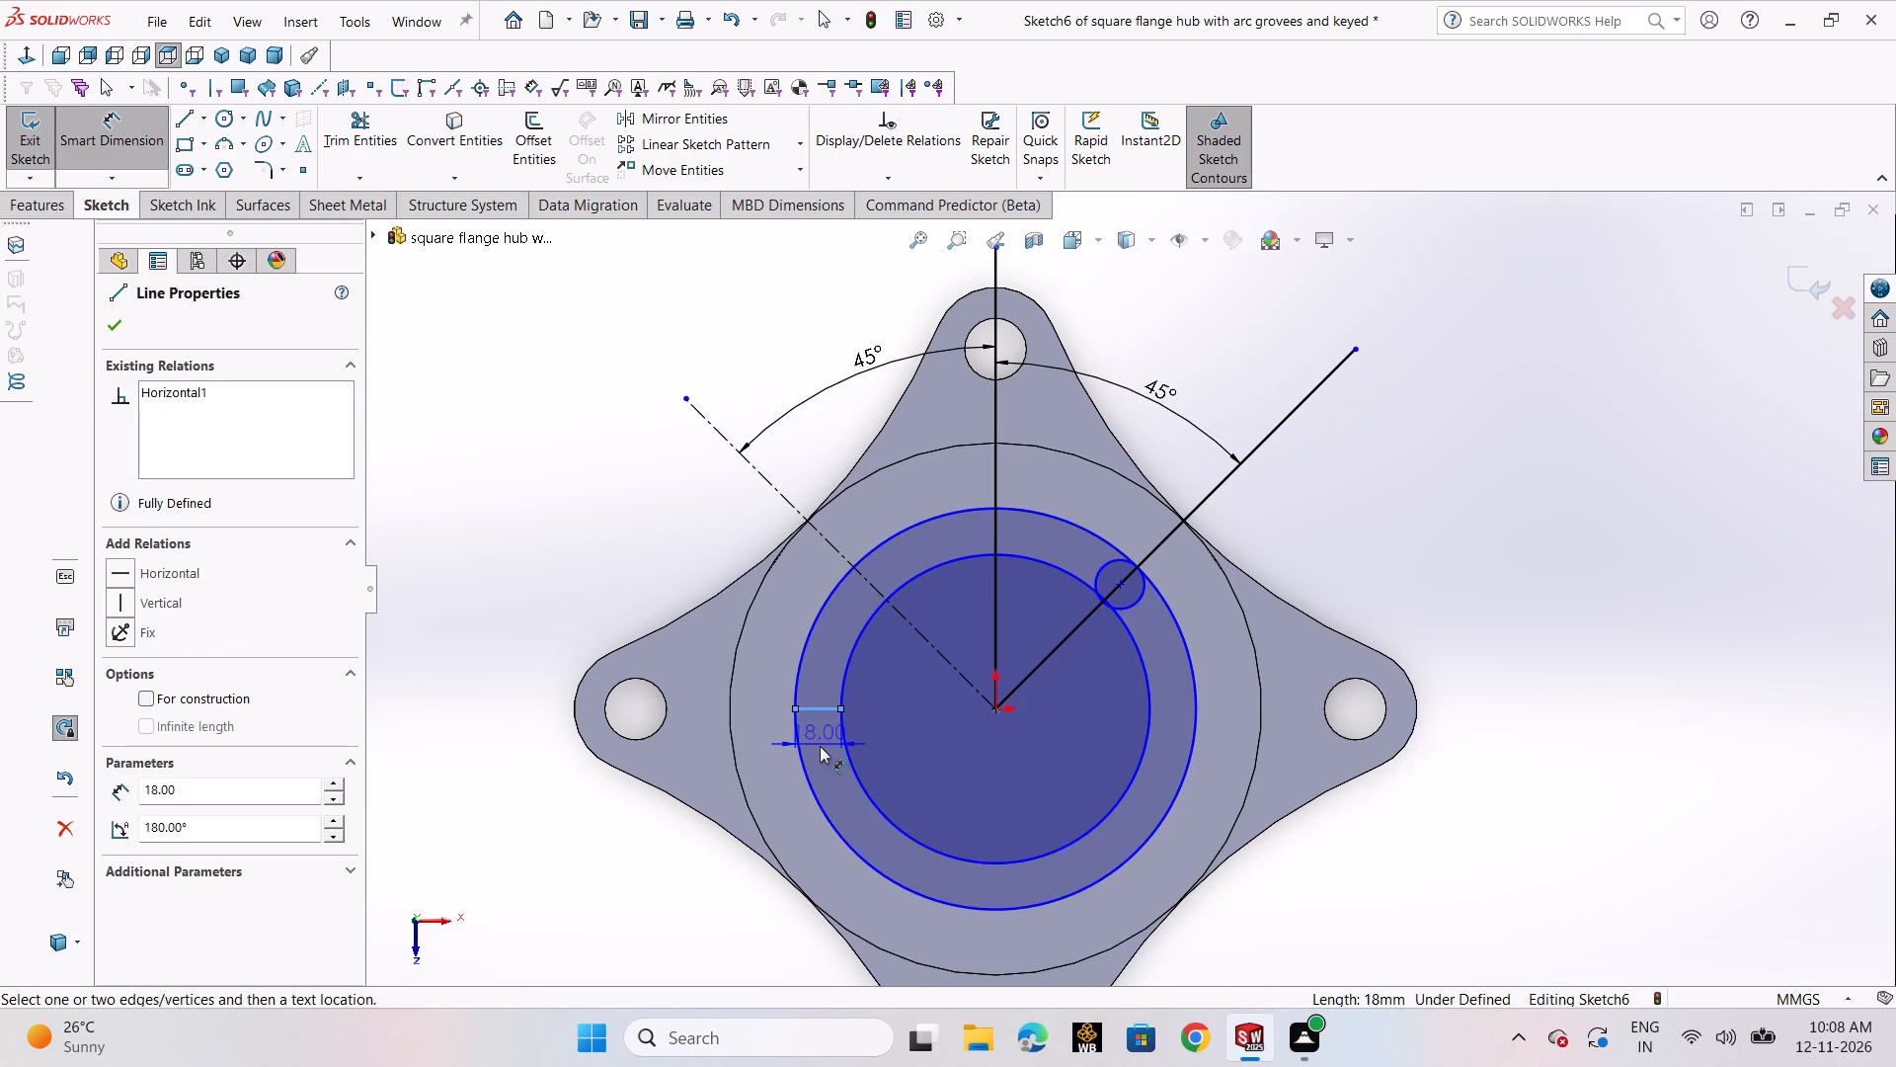
{"action": "key", "text": "Escape"}
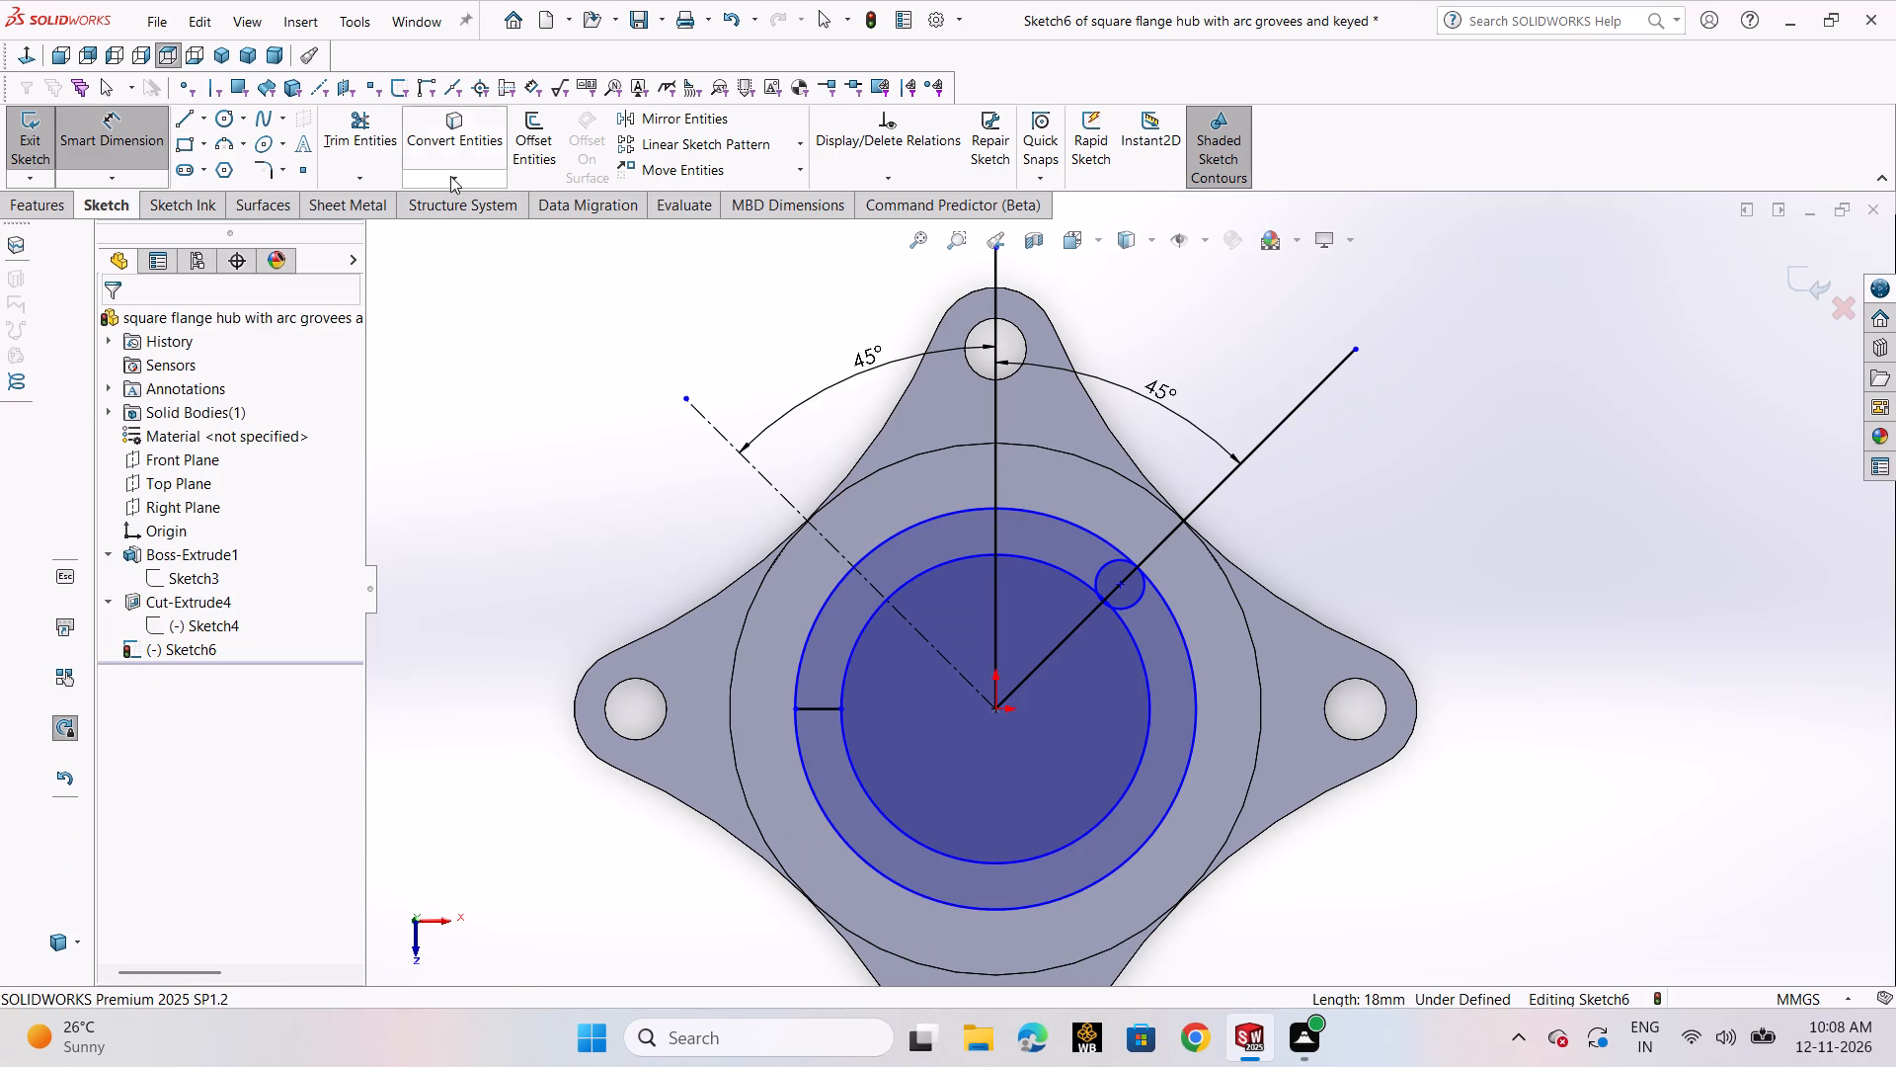
Dimension the small circle on the solid diagonal line to a diameter of 18 mm.
{"action": "left_click", "coordinate": [1096, 570]}
{"action": "left_click", "coordinate": [1345, 509]}
{"action": "type", "text": "18"}
{"action": "key", "text": "Return"}
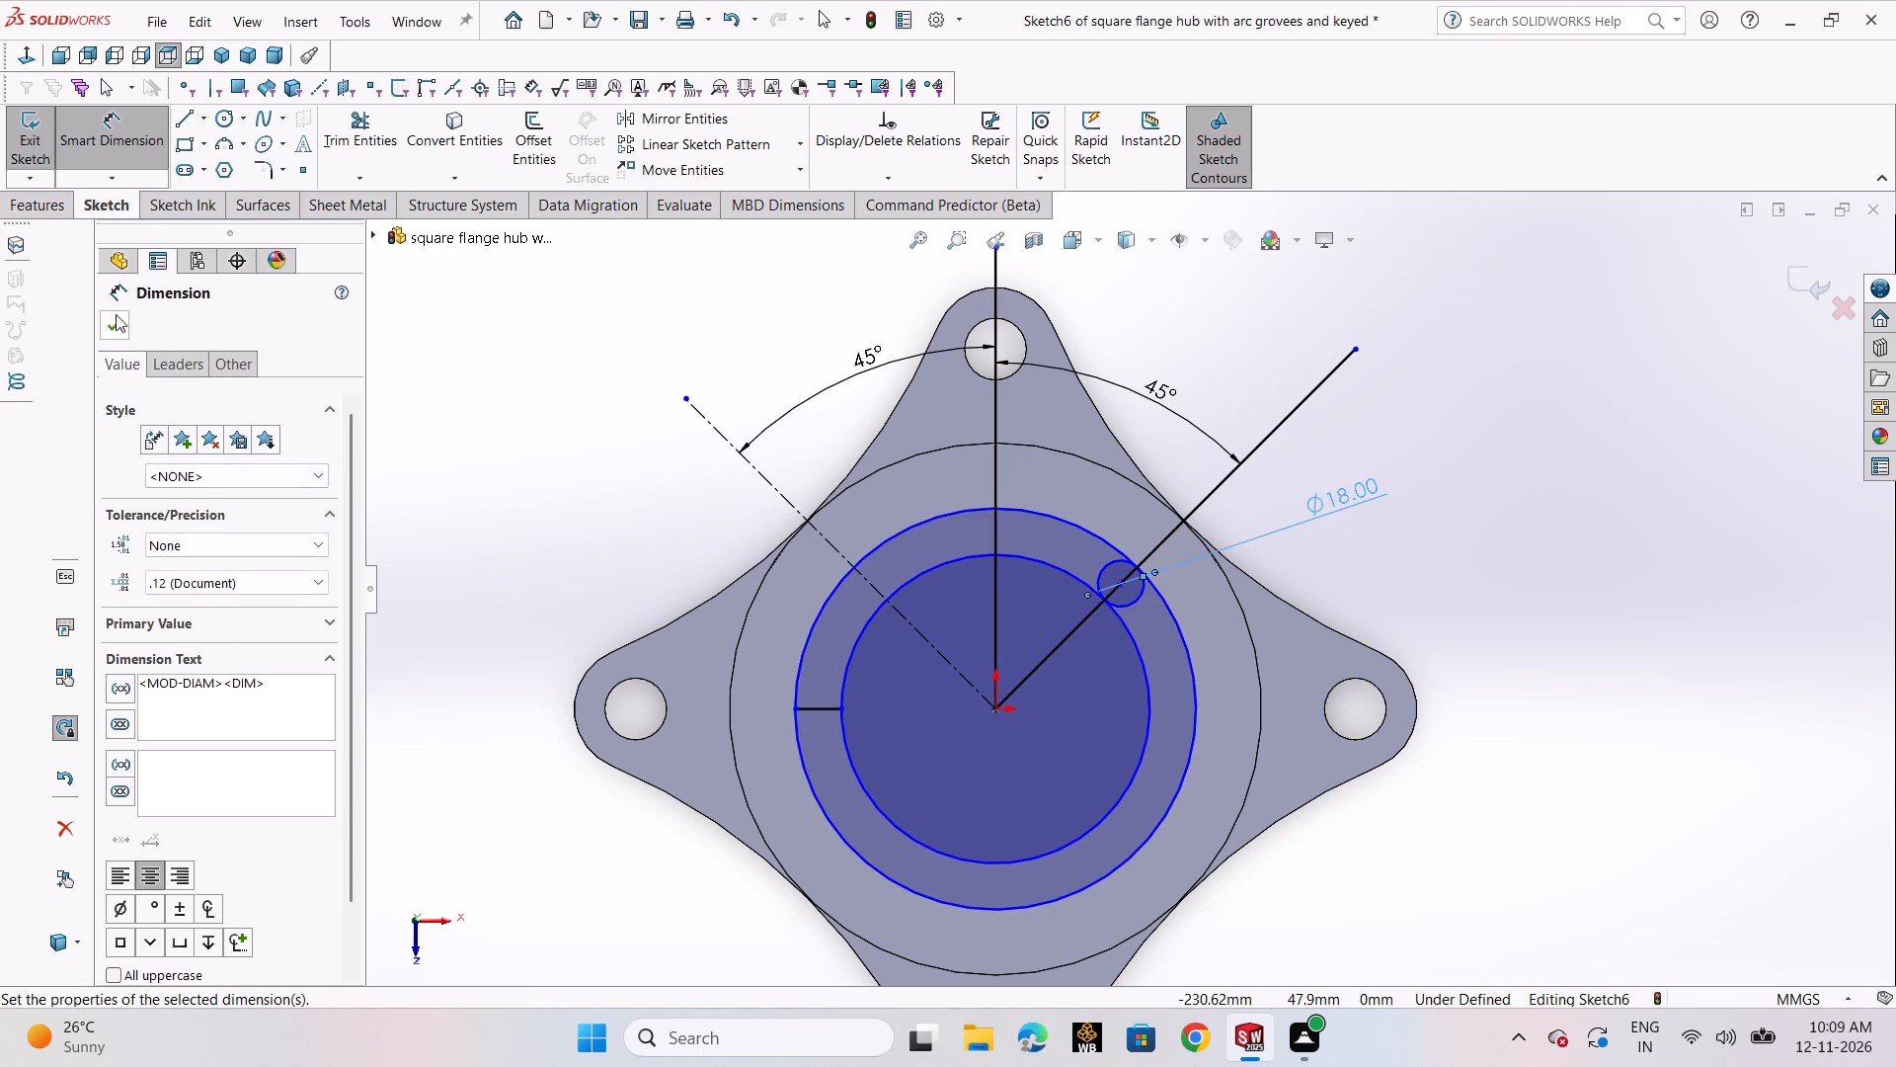
{"action": "left_click", "coordinate": [111, 324]}
Sketch a circle centred on the diagonal centerline within the ring, level with the centre of the 18 mm circle.
{"action": "scroll", "coordinate": [1143, 579], "scroll_direction": "down", "scroll_amount": 9}
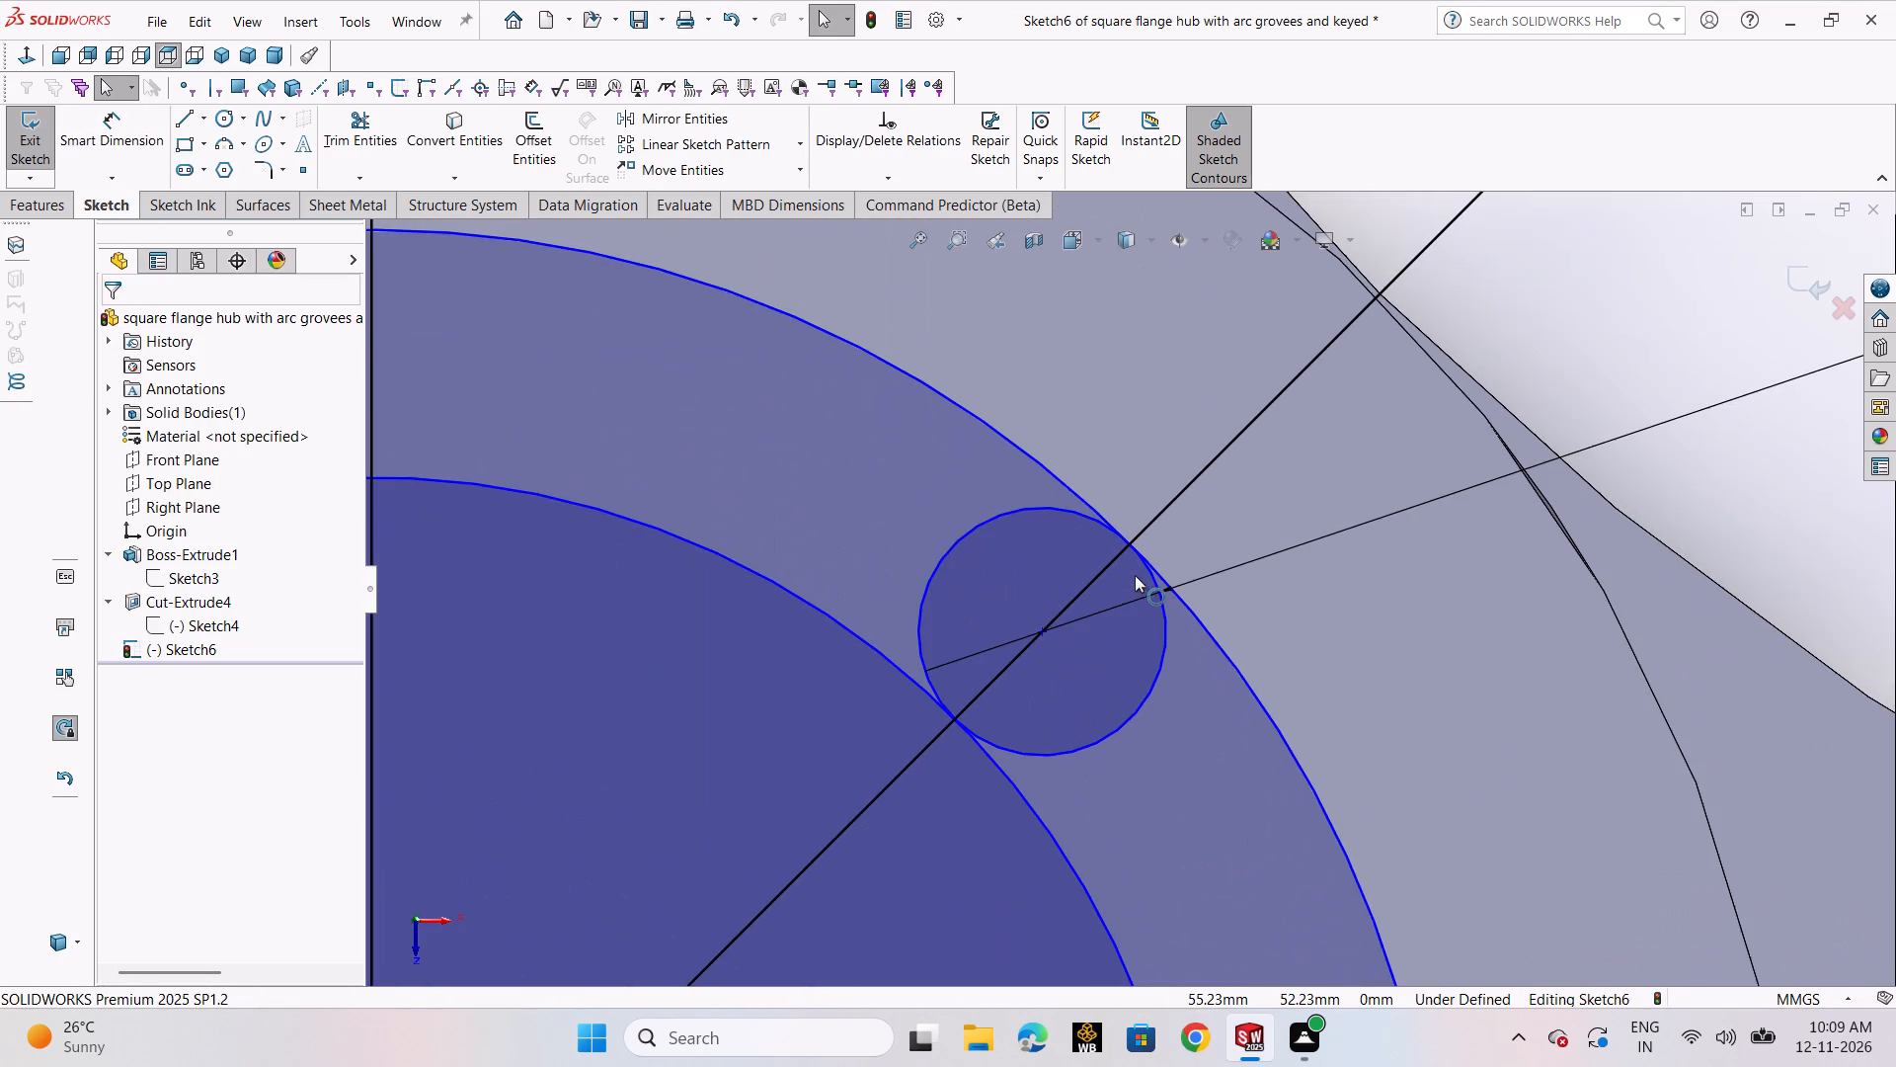
{"action": "scroll", "coordinate": [1135, 575], "scroll_direction": "down", "scroll_amount": 4}
{"action": "scroll", "coordinate": [1135, 575], "scroll_direction": "up", "scroll_amount": 12}
{"action": "scroll", "coordinate": [1135, 575], "scroll_direction": "down", "scroll_amount": 1}
{"action": "scroll", "coordinate": [1135, 575], "scroll_direction": "up", "scroll_amount": 1}
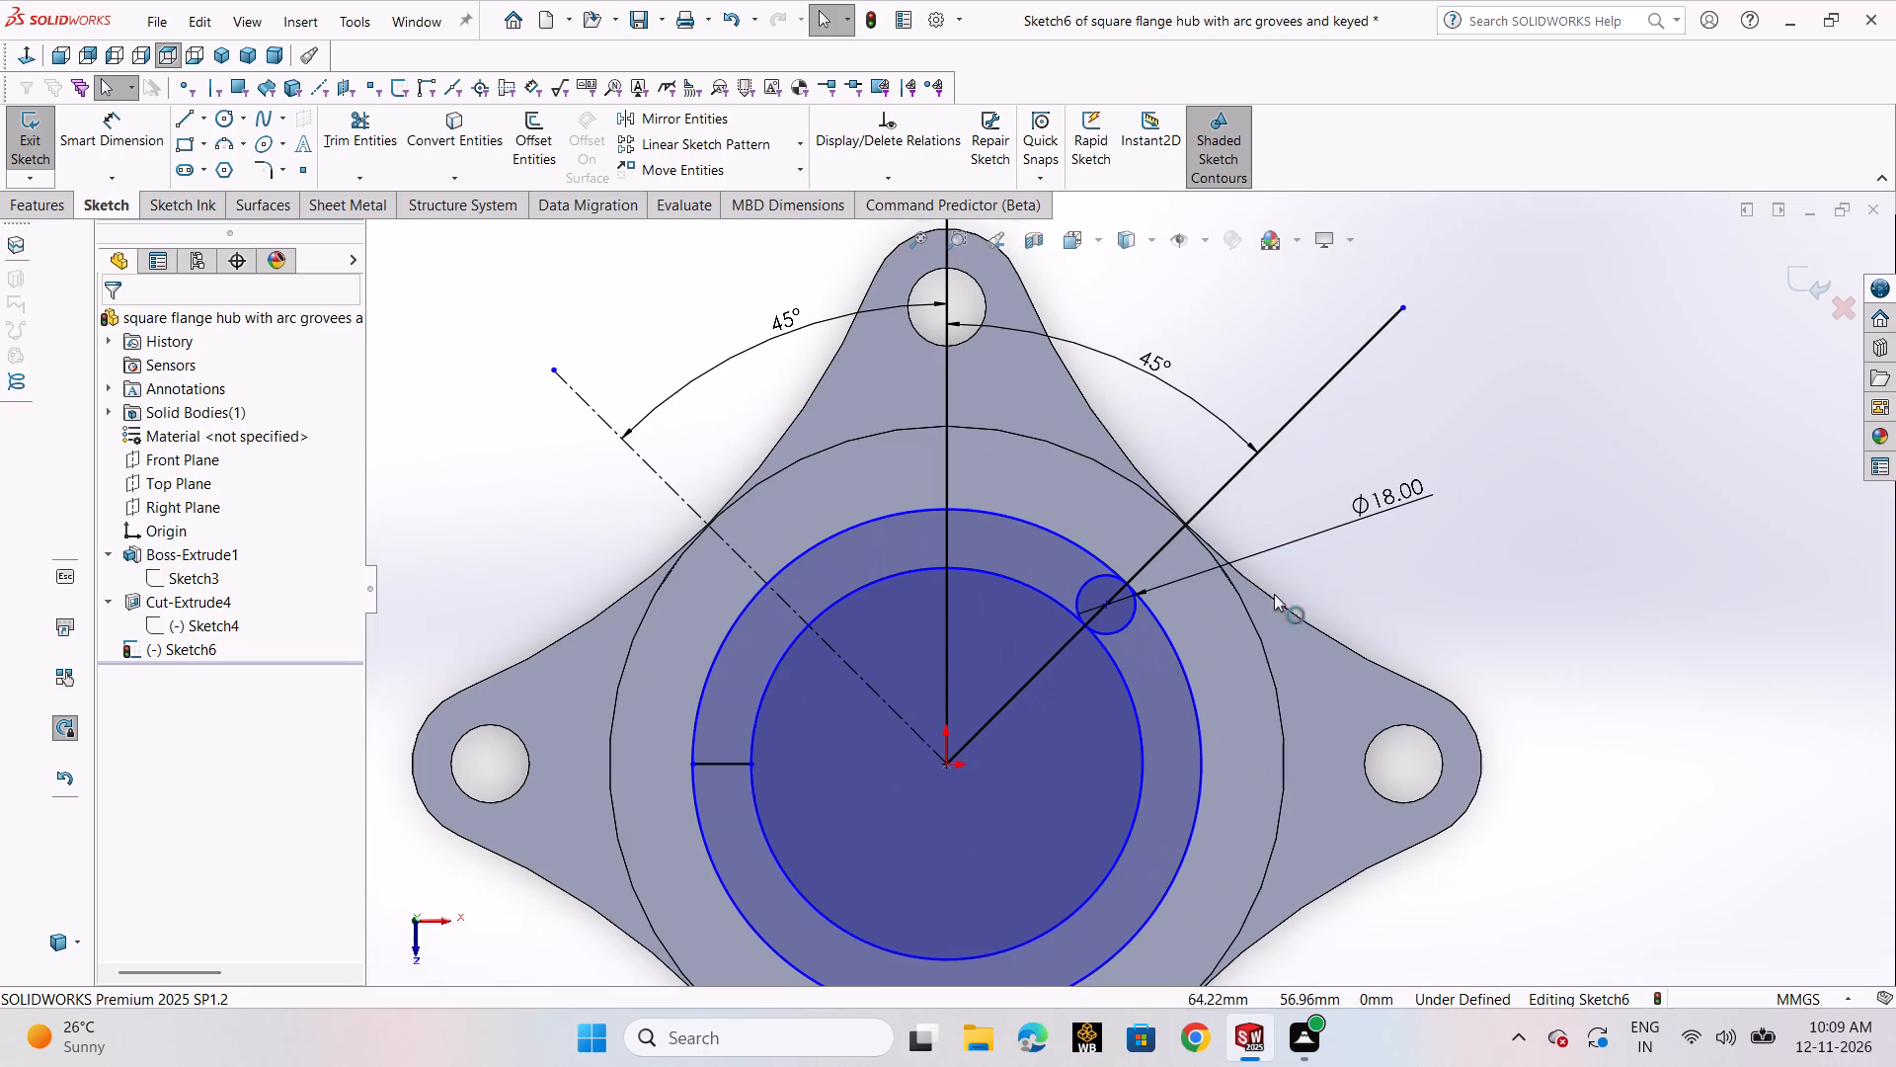
{"action": "left_click", "coordinate": [1658, 589]}
{"action": "left_click", "coordinate": [229, 124]}
{"action": "left_click", "coordinate": [228, 141]}
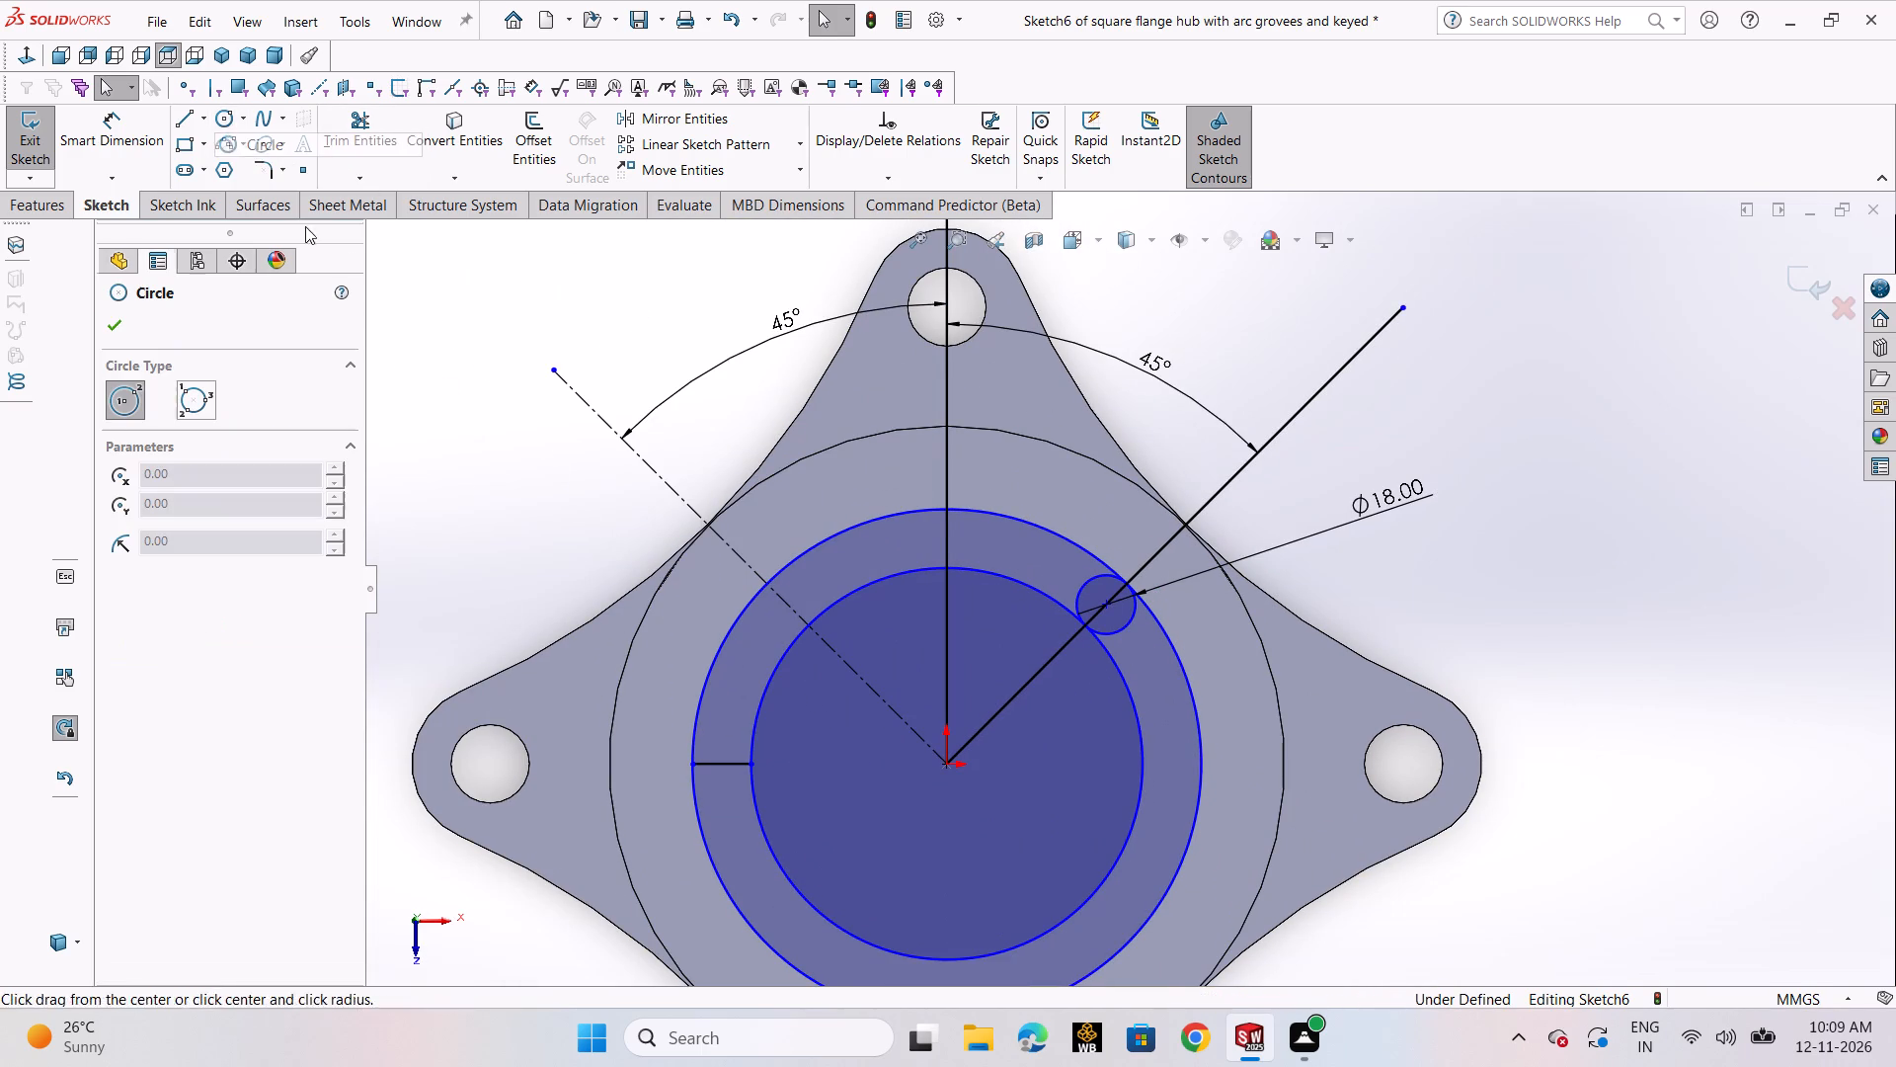
{"action": "left_click", "coordinate": [785, 603]}
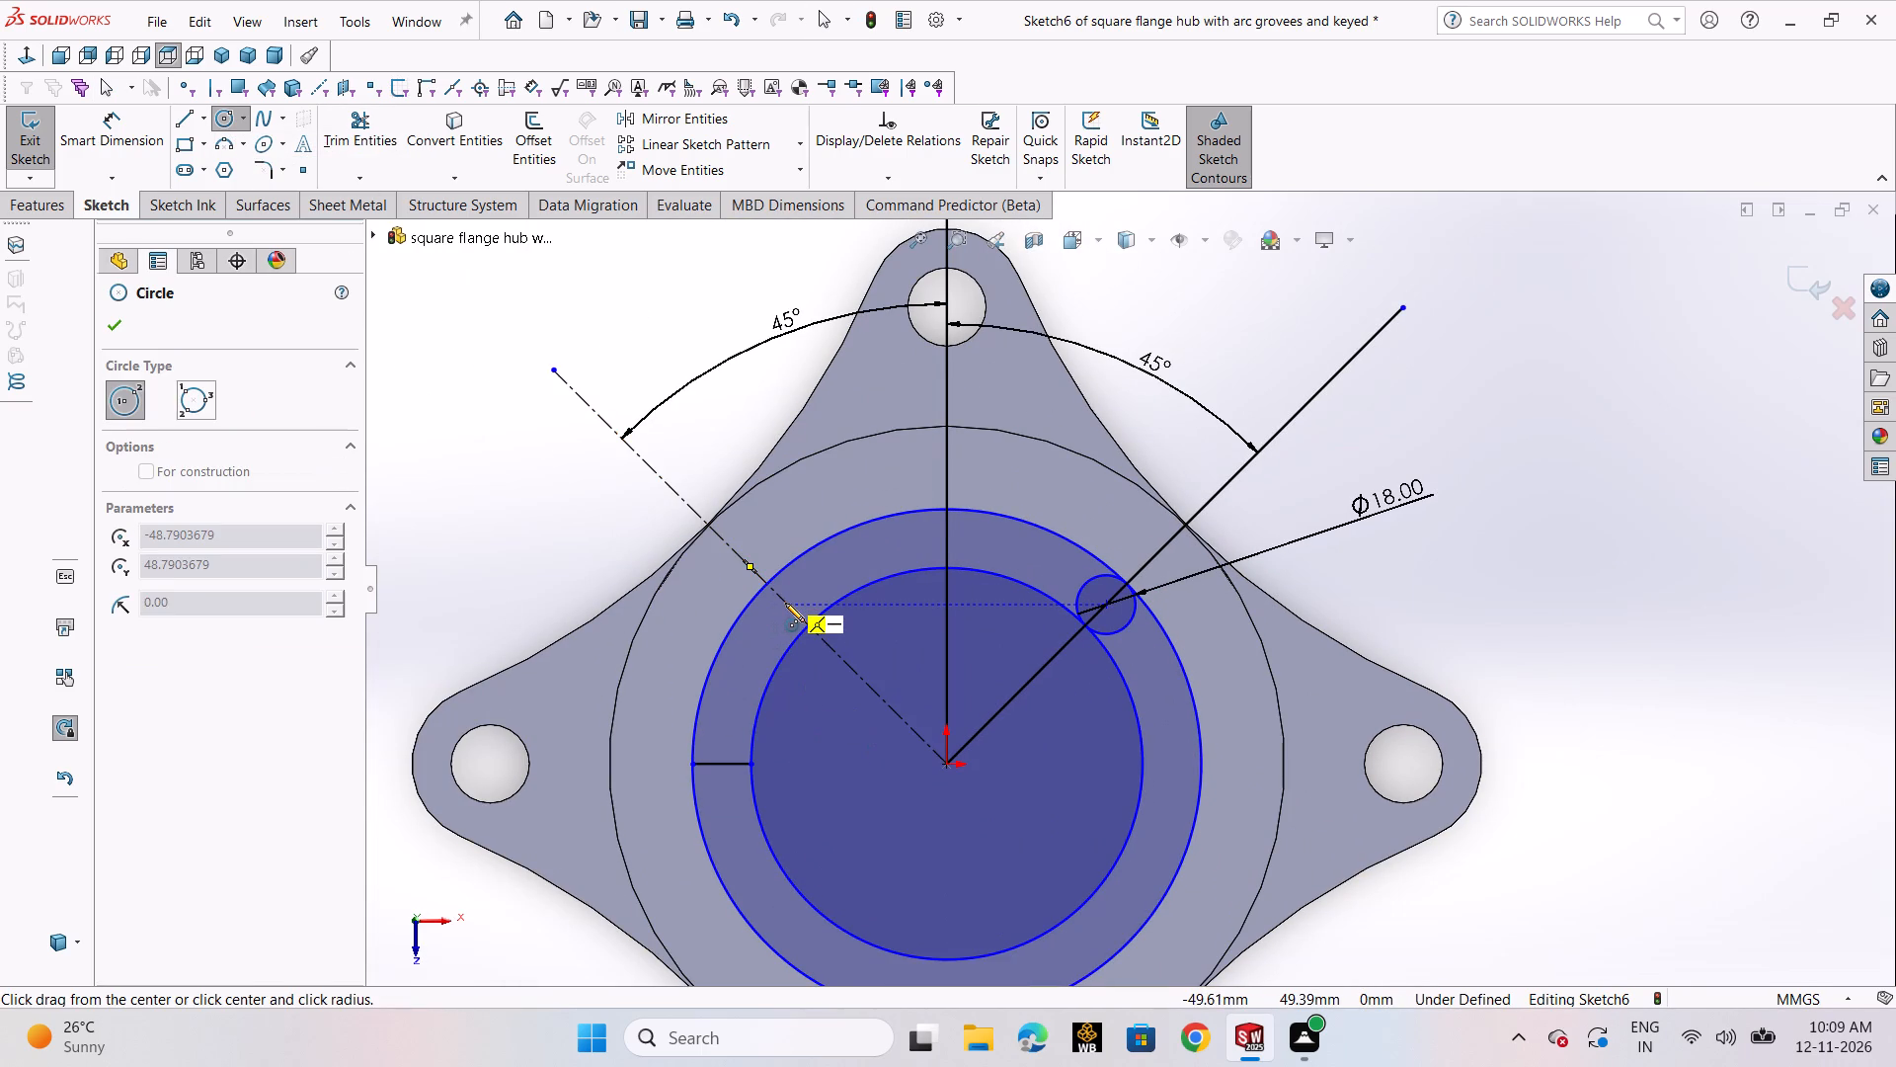
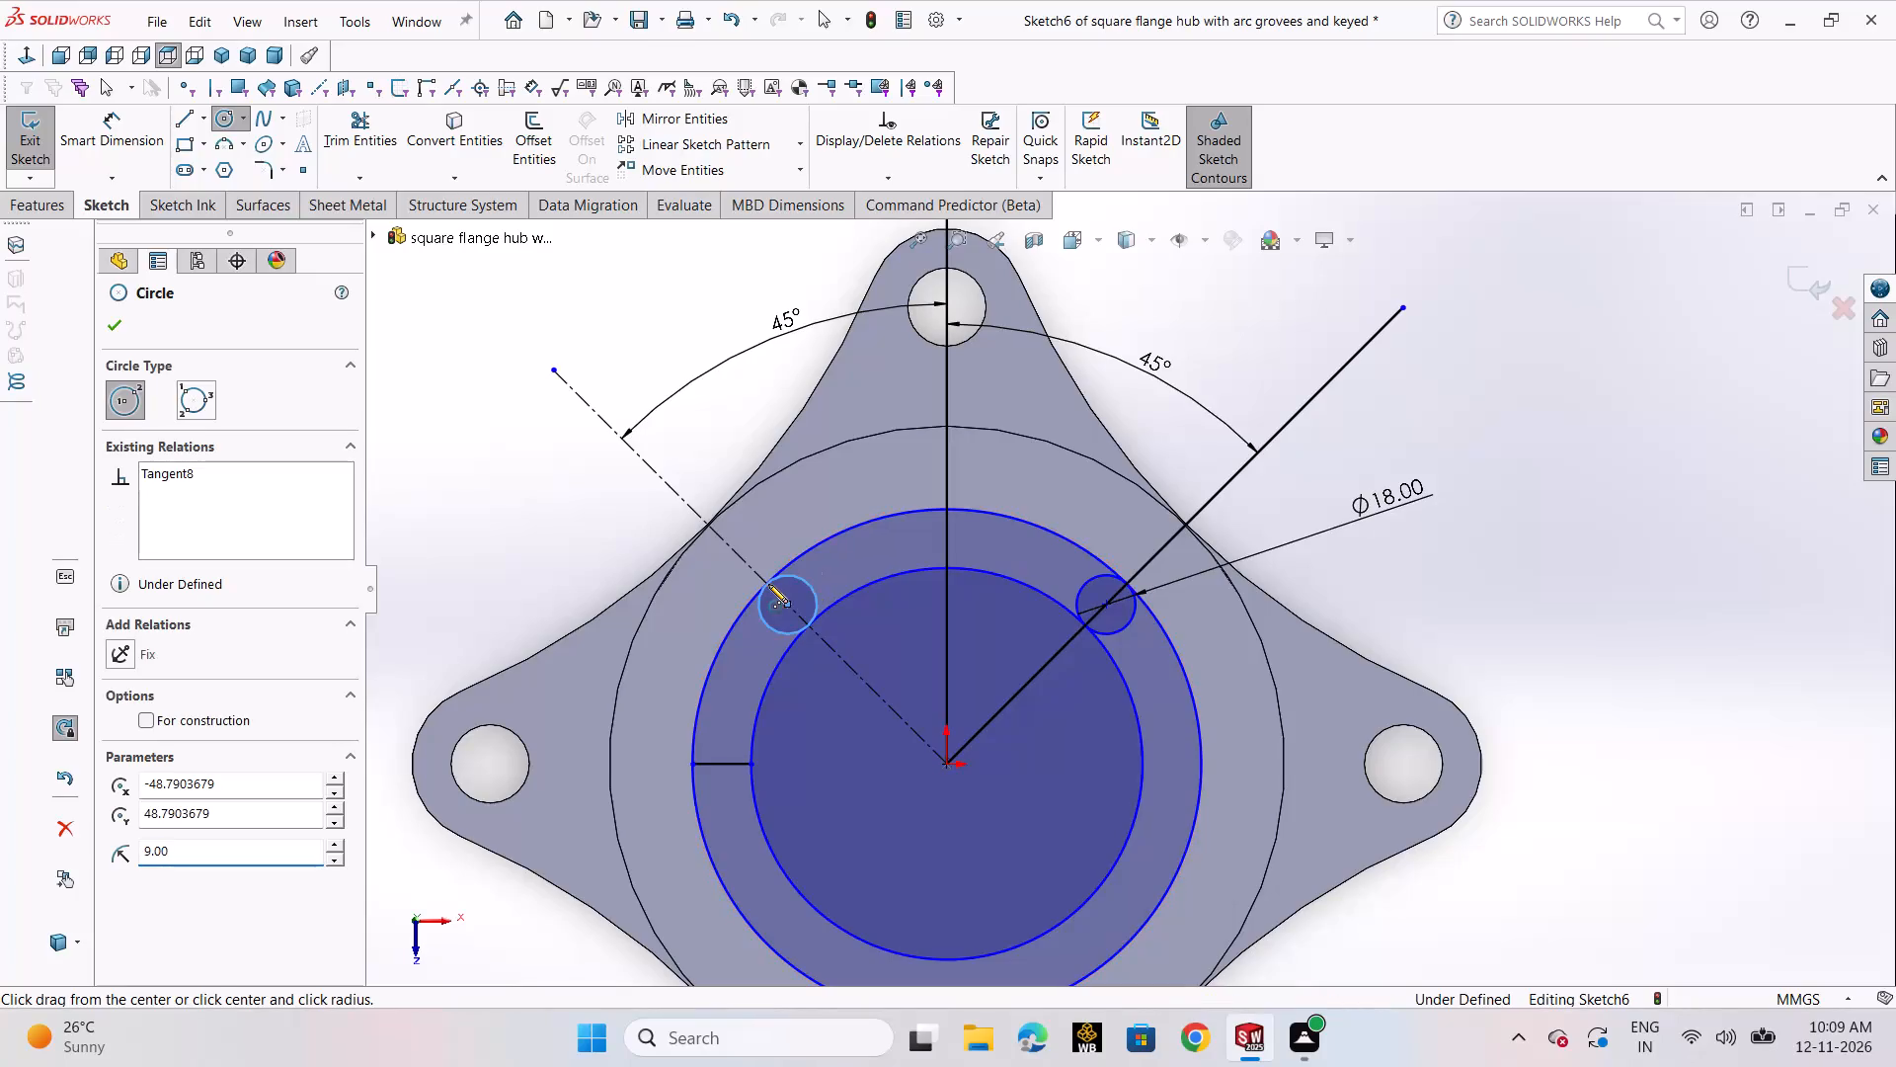
Trim the ring circles, the short cross line and the end circles into one closed round-ended arc groove between the two 45° diagonals.
{"action": "left_click", "coordinate": [796, 599]}
{"action": "left_click", "coordinate": [1548, 607]}
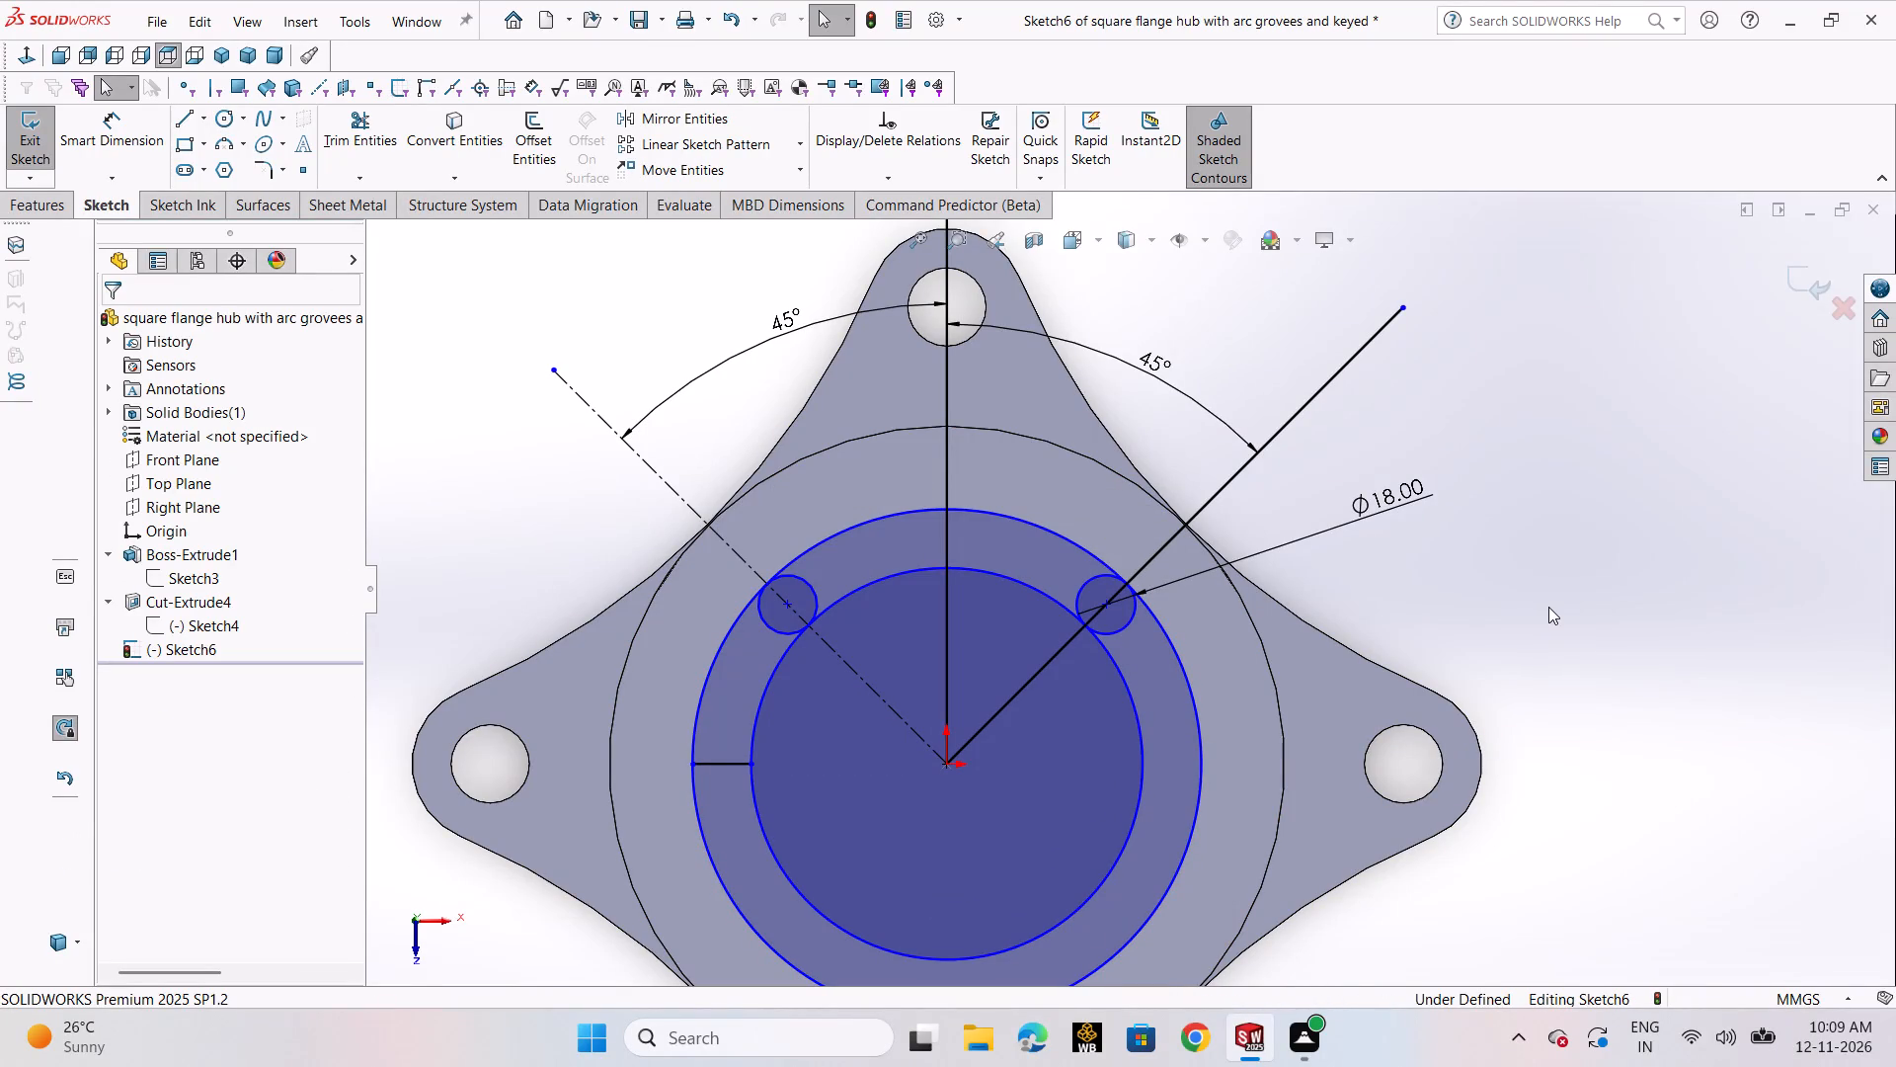
{"action": "scroll", "coordinate": [1418, 638], "scroll_direction": "up", "scroll_amount": 5}
{"action": "scroll", "coordinate": [1283, 659], "scroll_direction": "down", "scroll_amount": 3}
{"action": "scroll", "coordinate": [1075, 563], "scroll_direction": "down", "scroll_amount": 2}
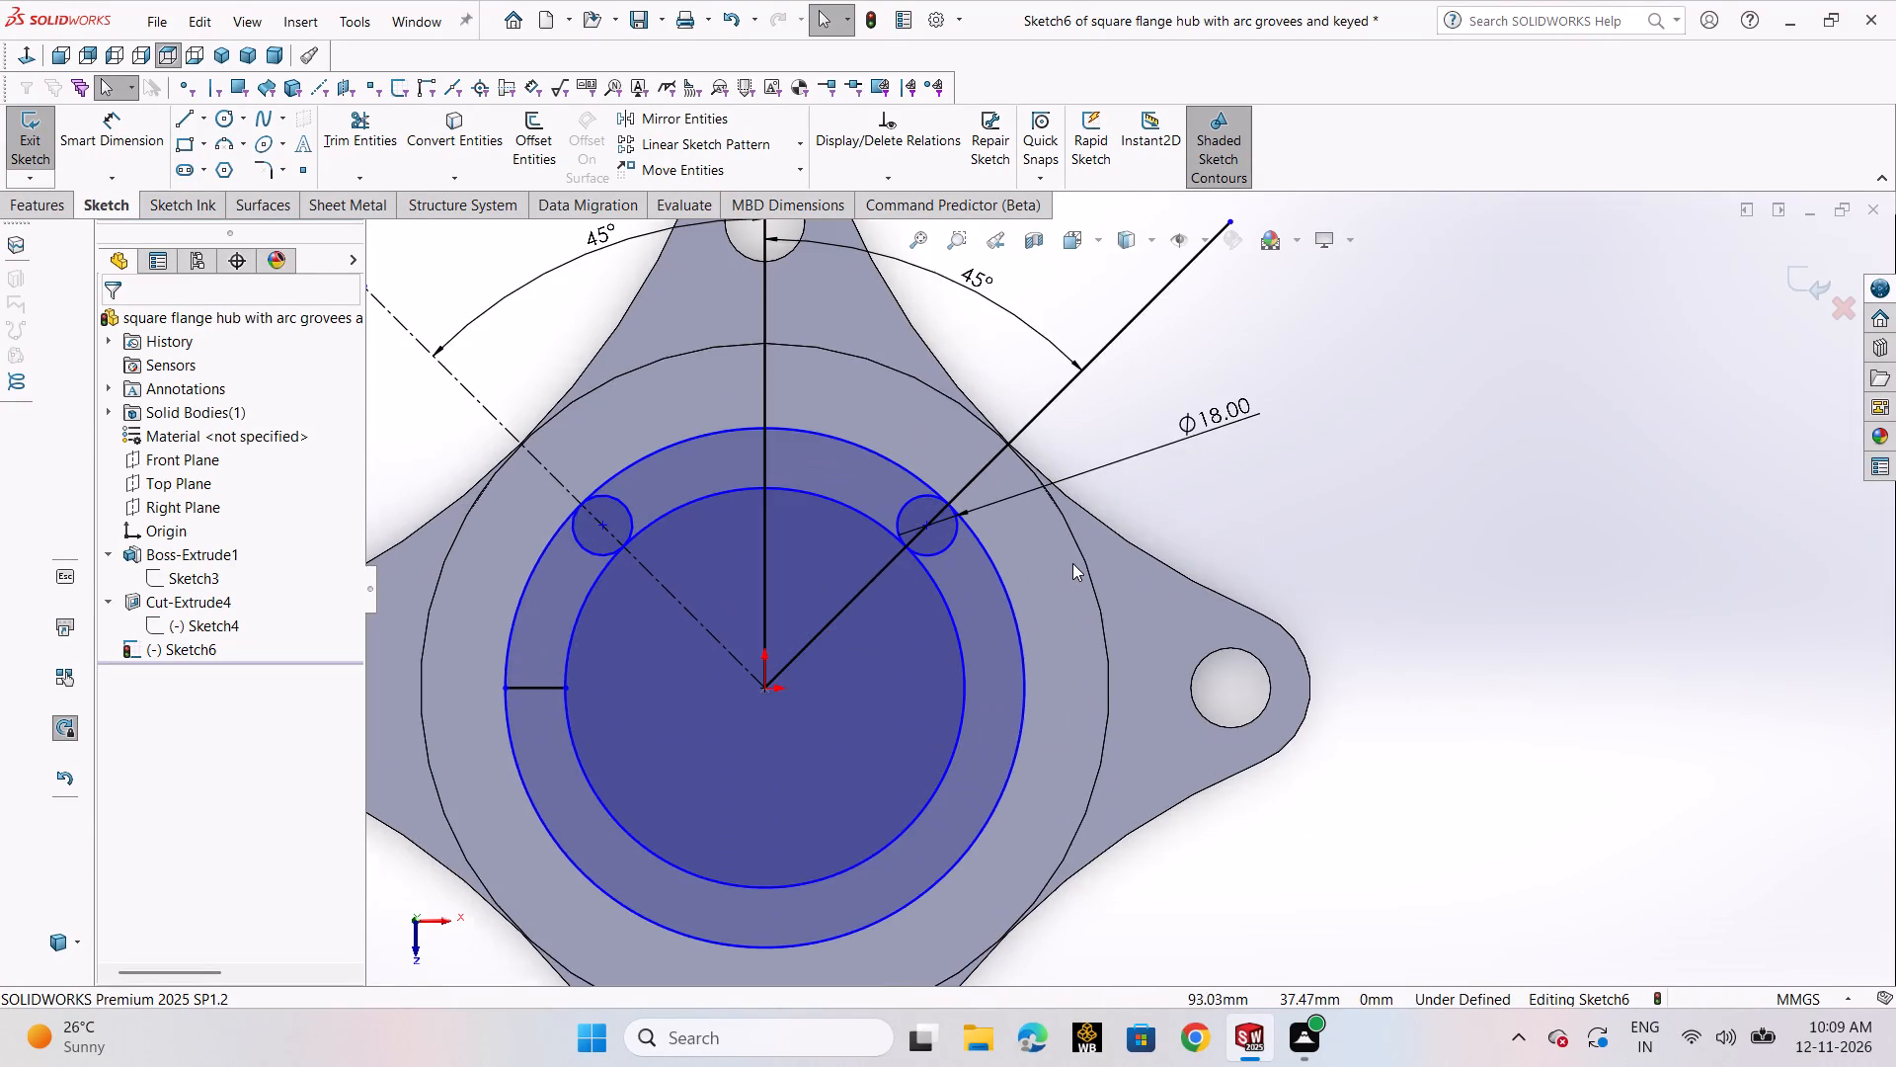
{"action": "scroll", "coordinate": [1072, 563], "scroll_direction": "up", "scroll_amount": 3}
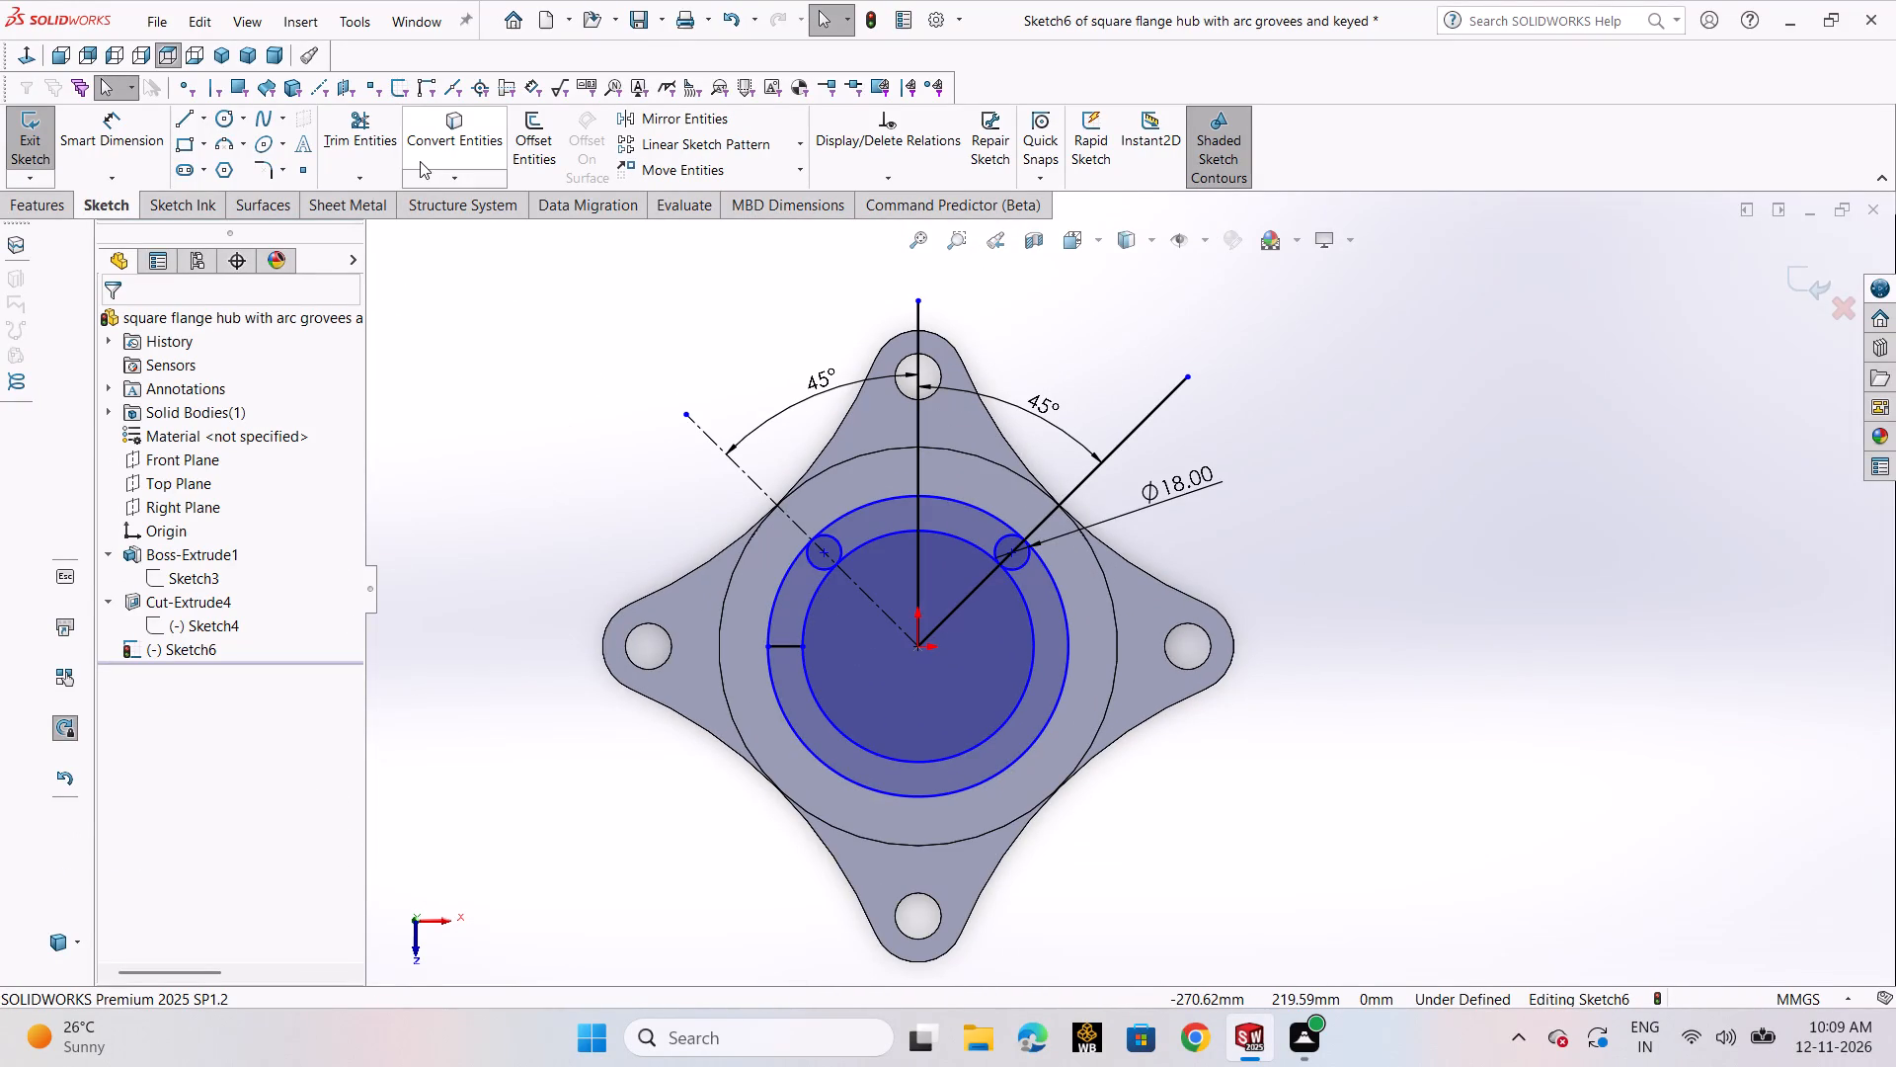
{"action": "left_click", "coordinate": [344, 136]}
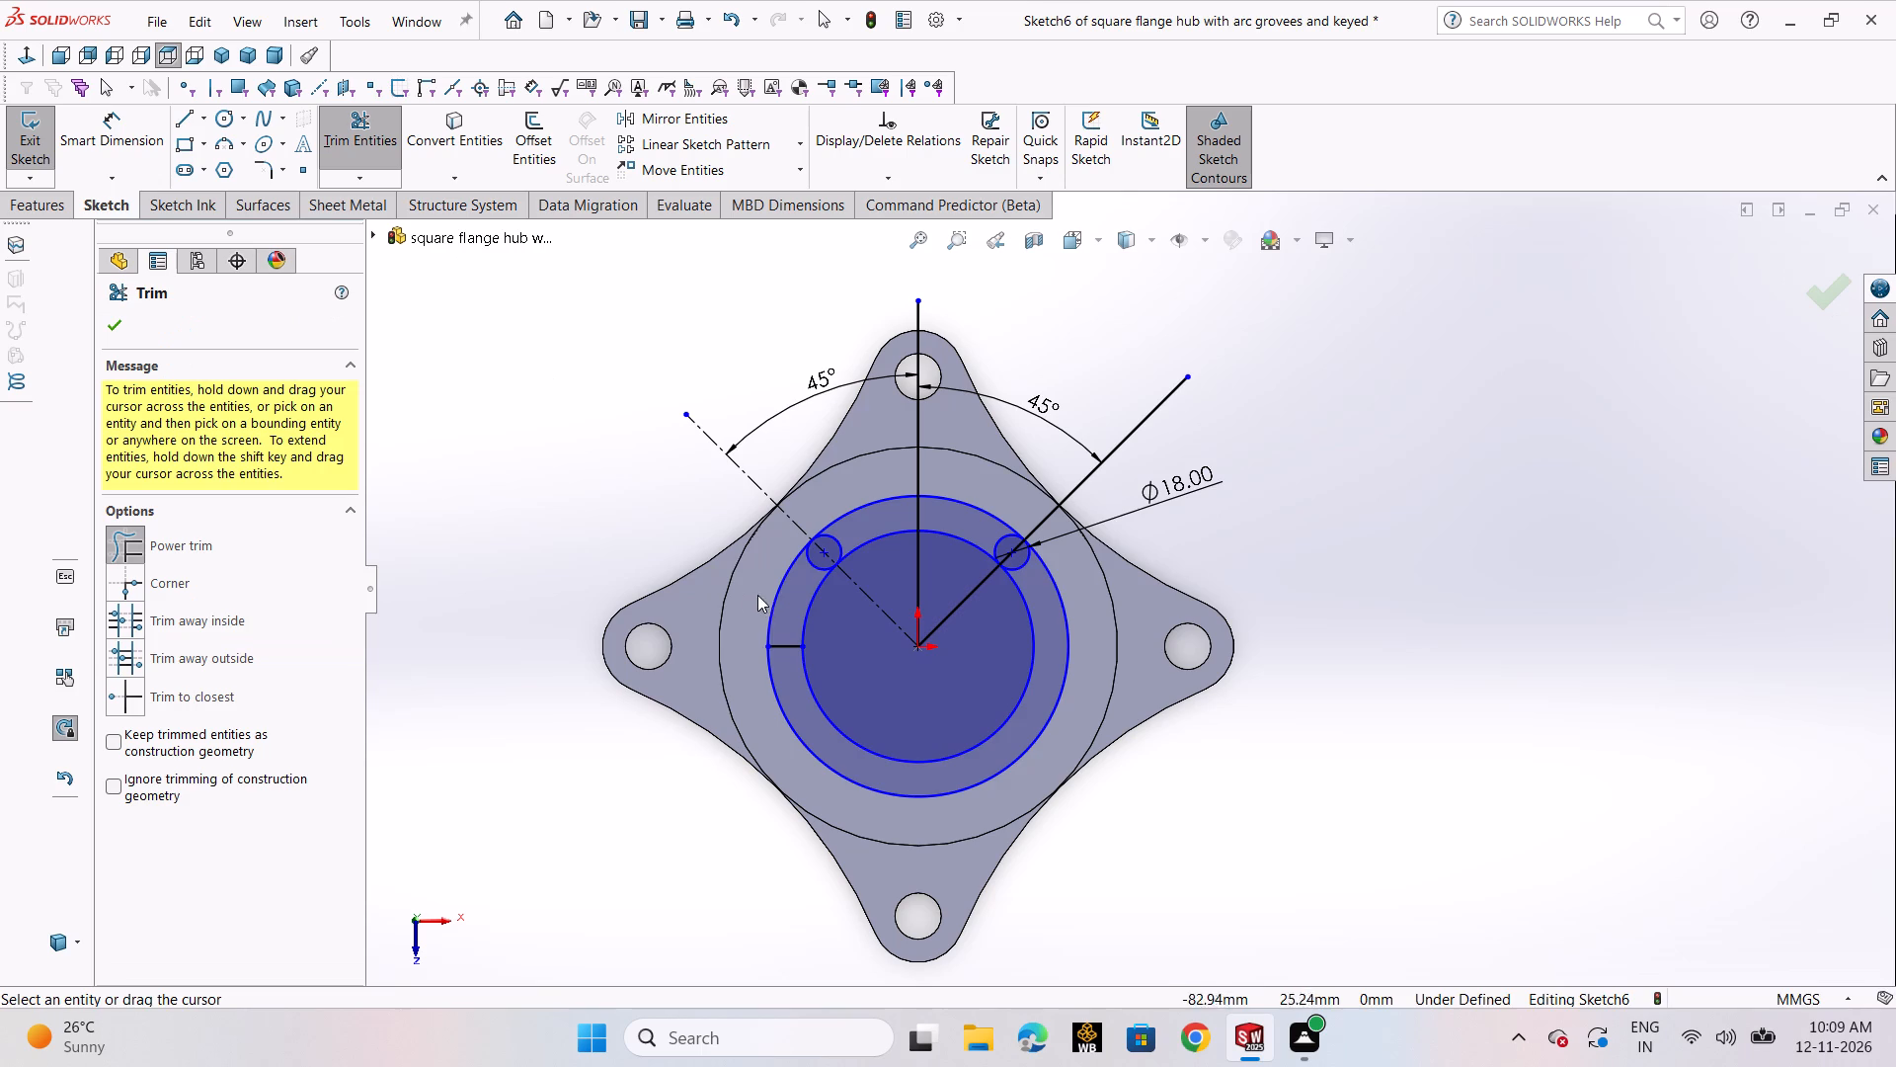
{"action": "left_click_drag", "start_coordinate": [757, 594], "coordinate": [808, 623]}
{"action": "left_click_drag", "start_coordinate": [974, 668], "coordinate": [1076, 639]}
{"action": "left_click_drag", "start_coordinate": [808, 614], "coordinate": [791, 660]}
{"action": "left_click_drag", "start_coordinate": [851, 534], "coordinate": [843, 537]}
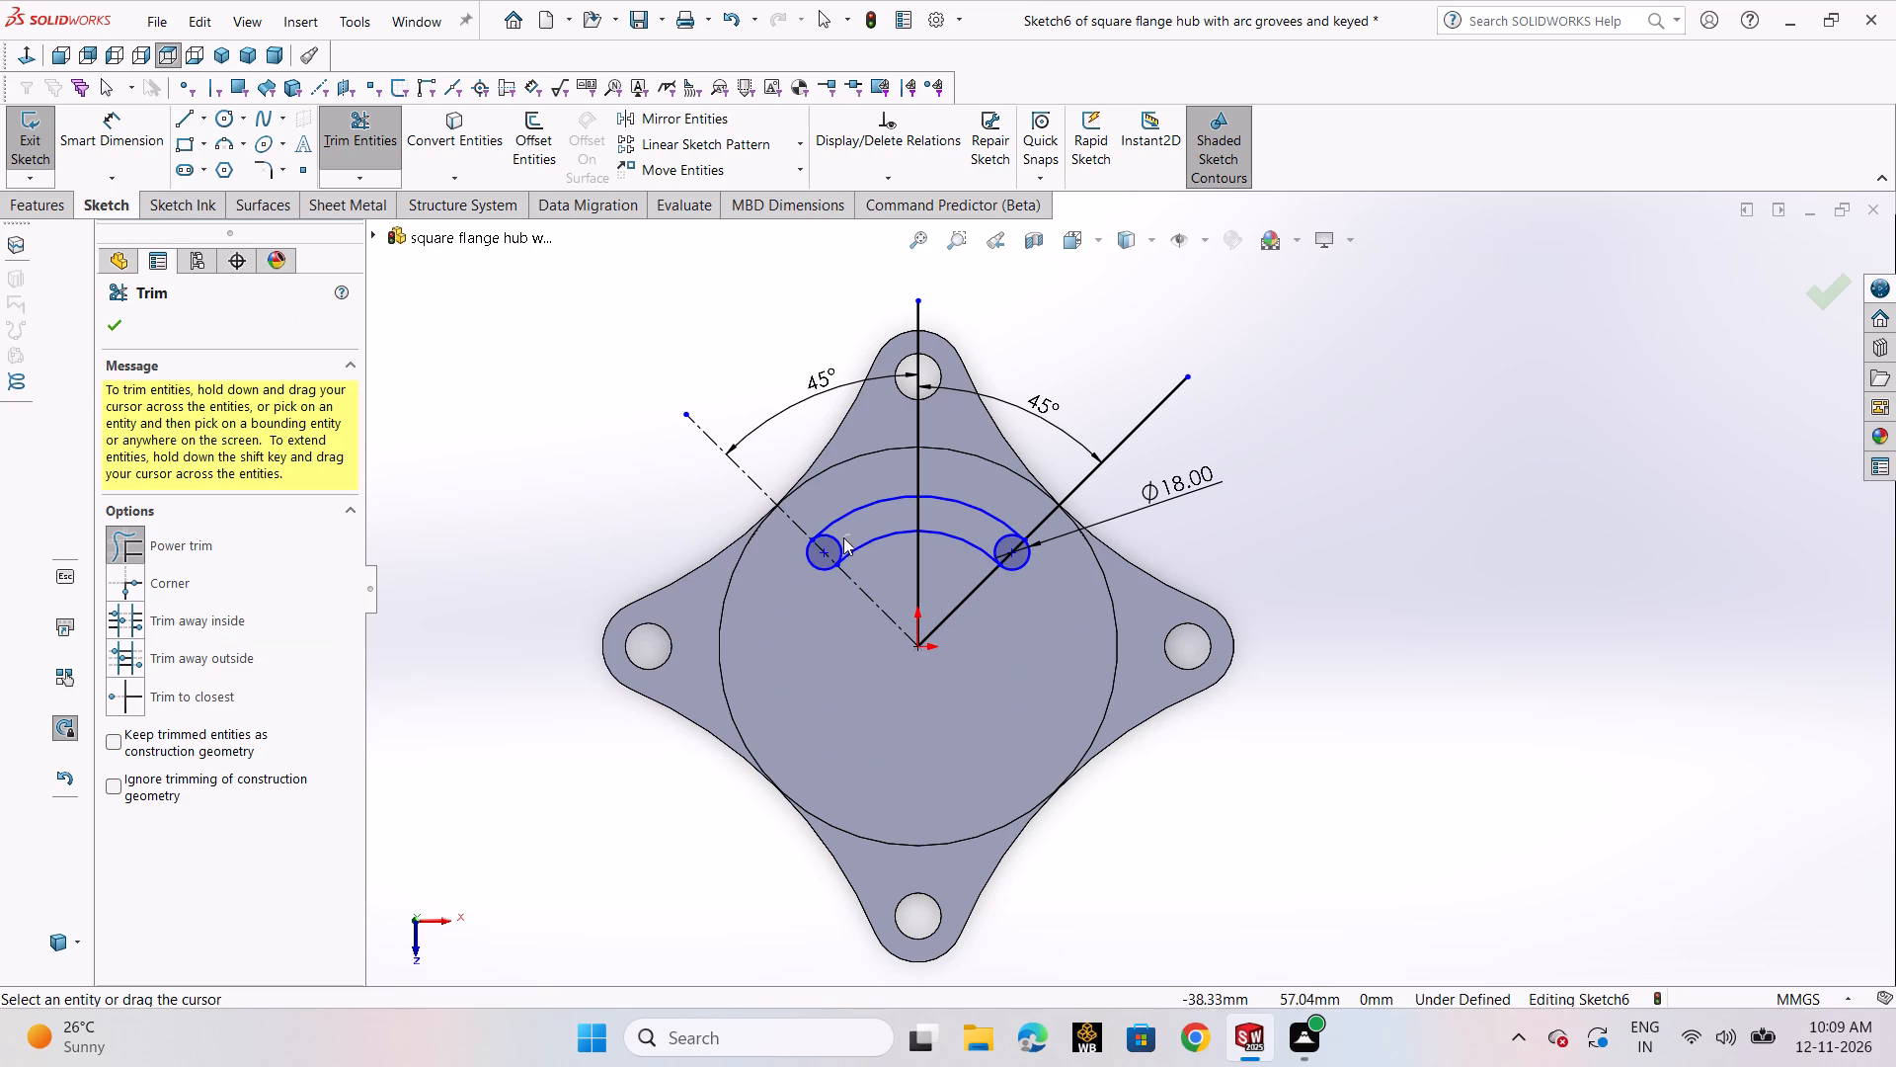
{"action": "left_click_drag", "start_coordinate": [843, 537], "coordinate": [835, 543]}
{"action": "left_click_drag", "start_coordinate": [982, 523], "coordinate": [1002, 542]}
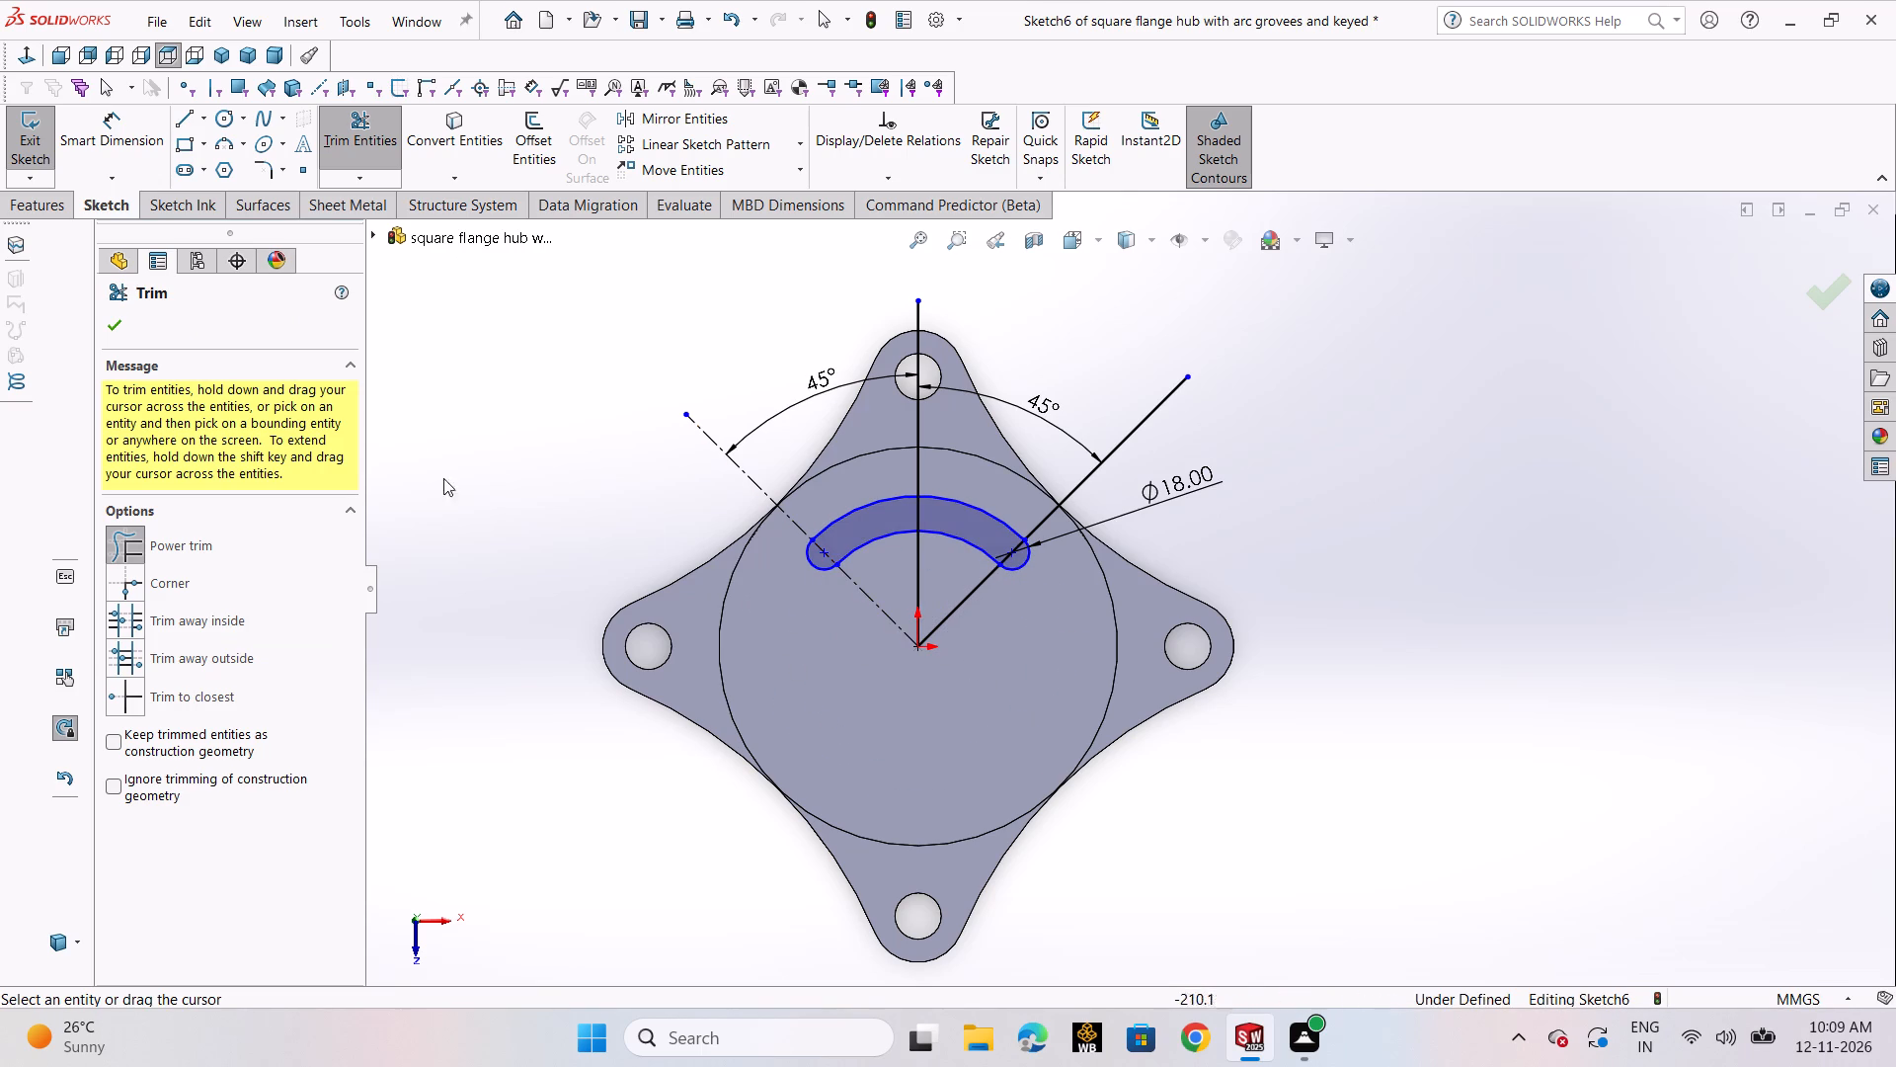
{"action": "left_click", "coordinate": [112, 314]}
Dimension the groove's outer arc with a radius of 78 mm.
{"action": "left_click", "coordinate": [120, 149]}
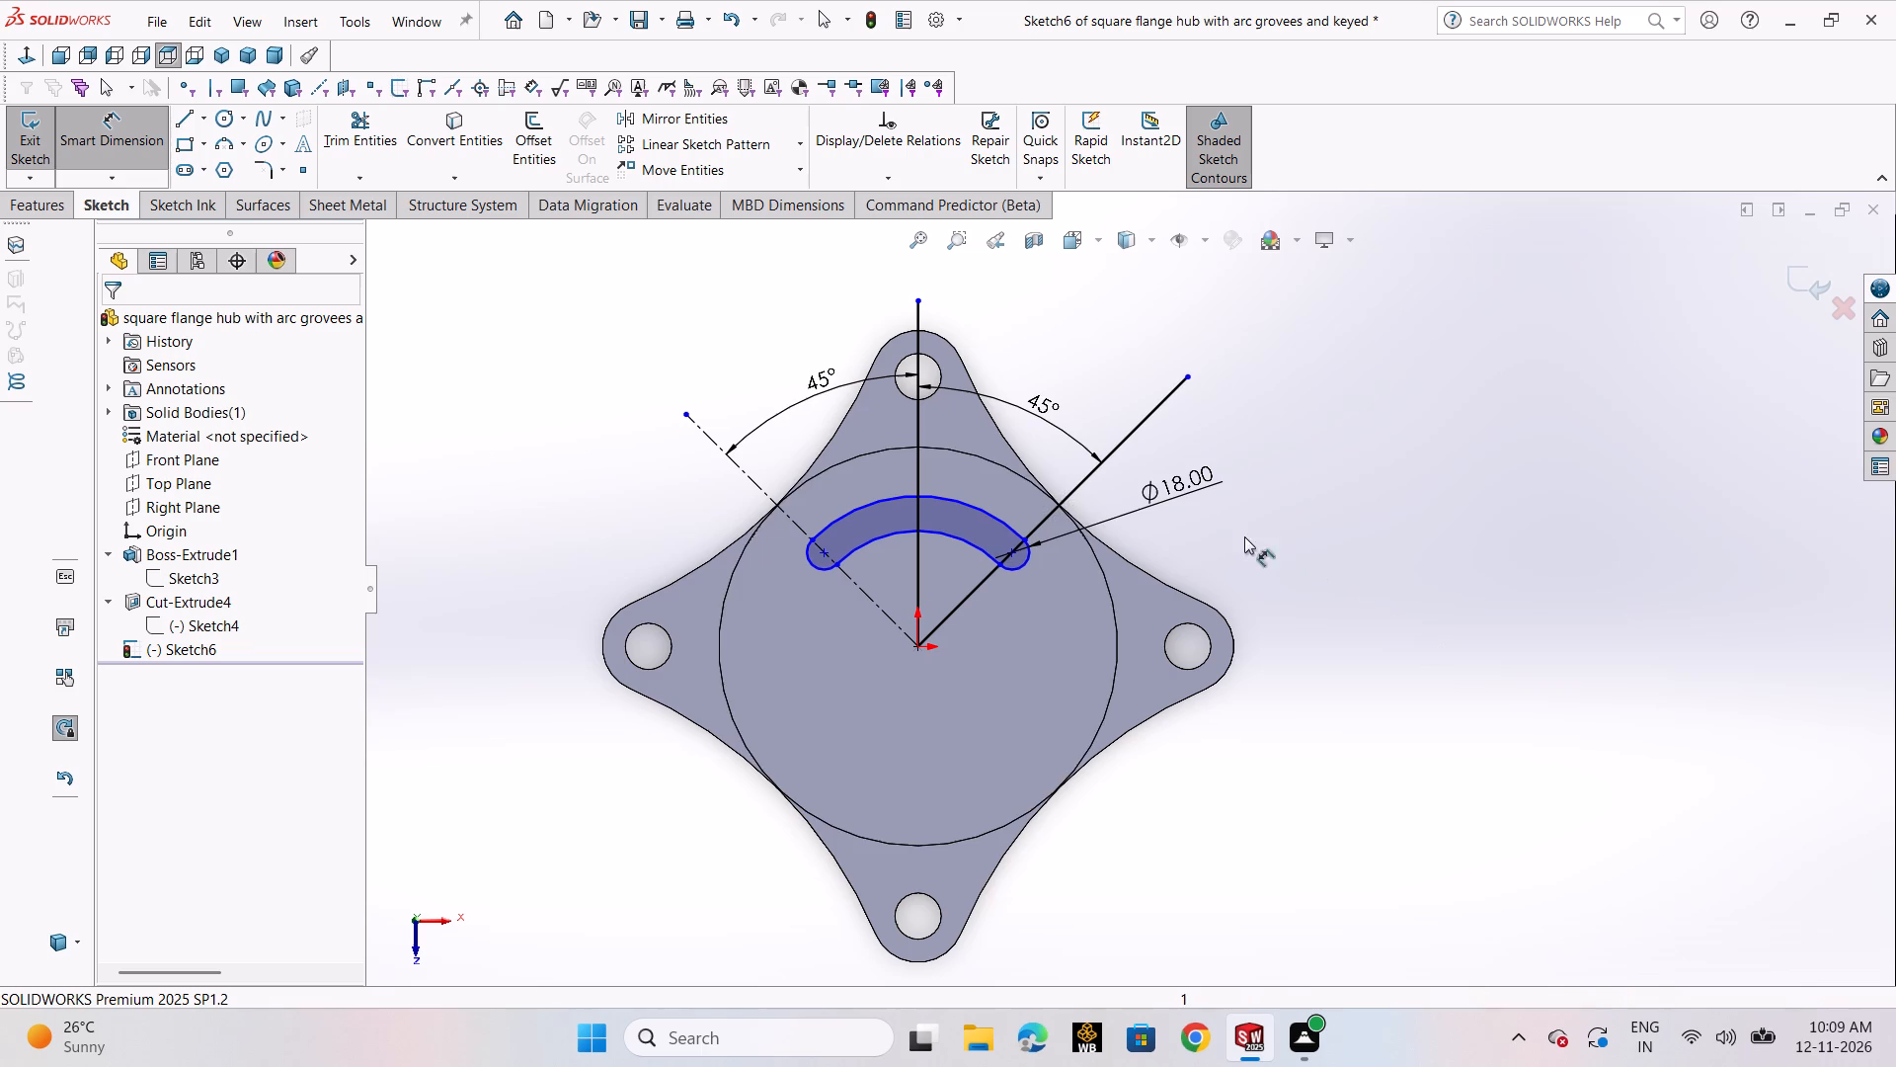
{"action": "left_click", "coordinate": [988, 511]}
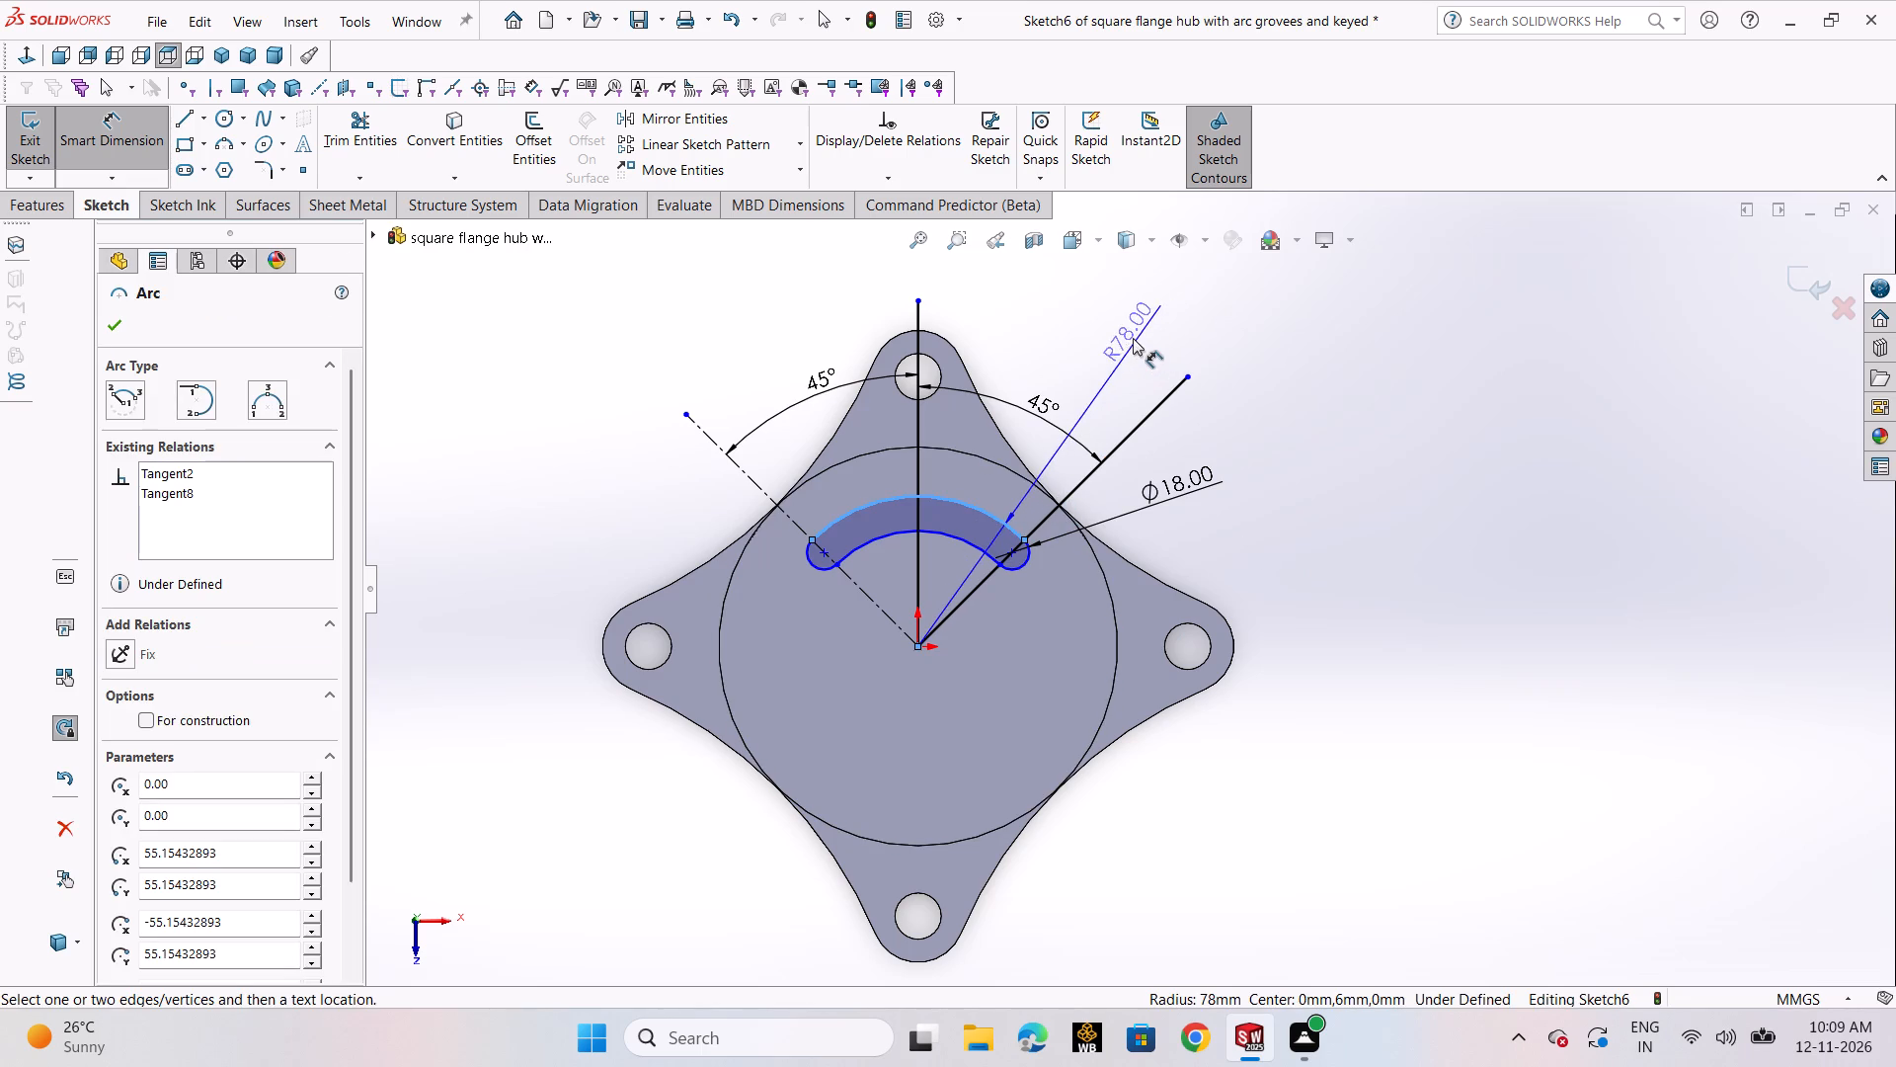
{"action": "left_click", "coordinate": [1124, 339]}
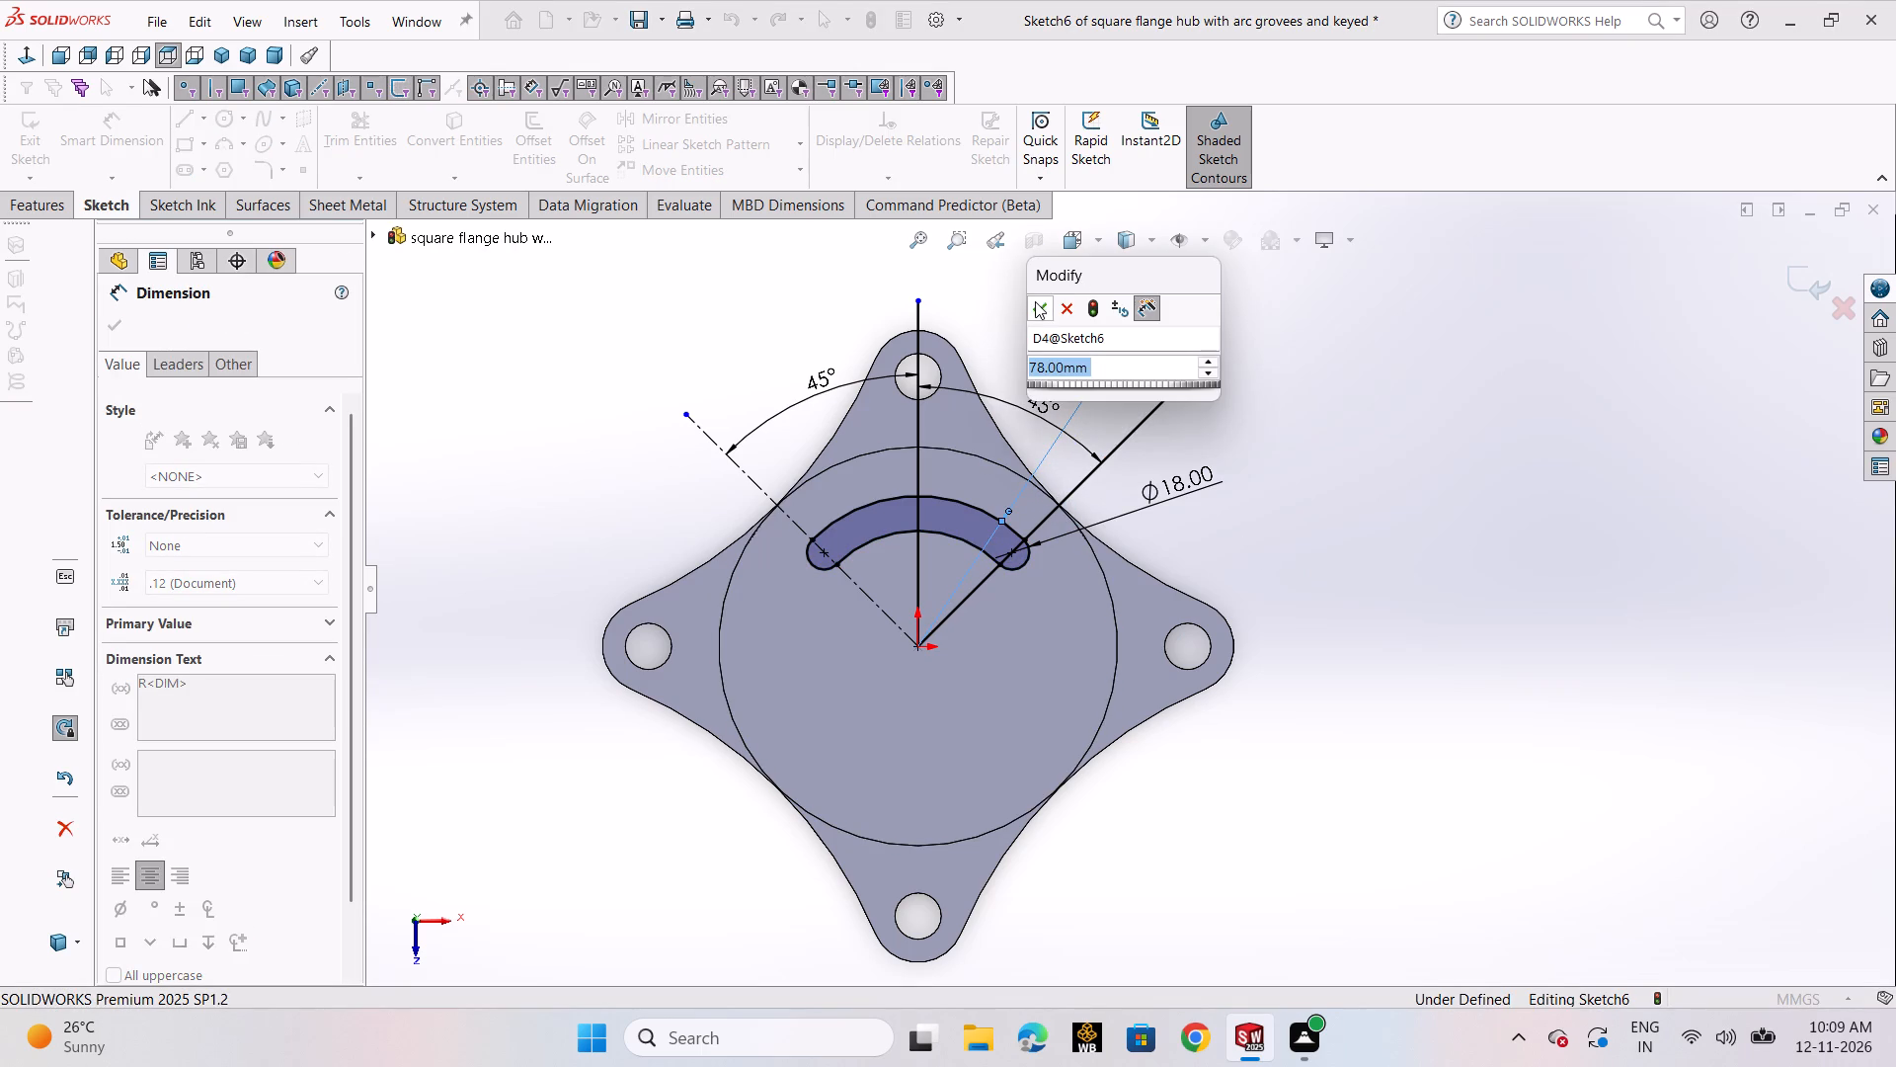
{"action": "left_click", "coordinate": [1035, 303]}
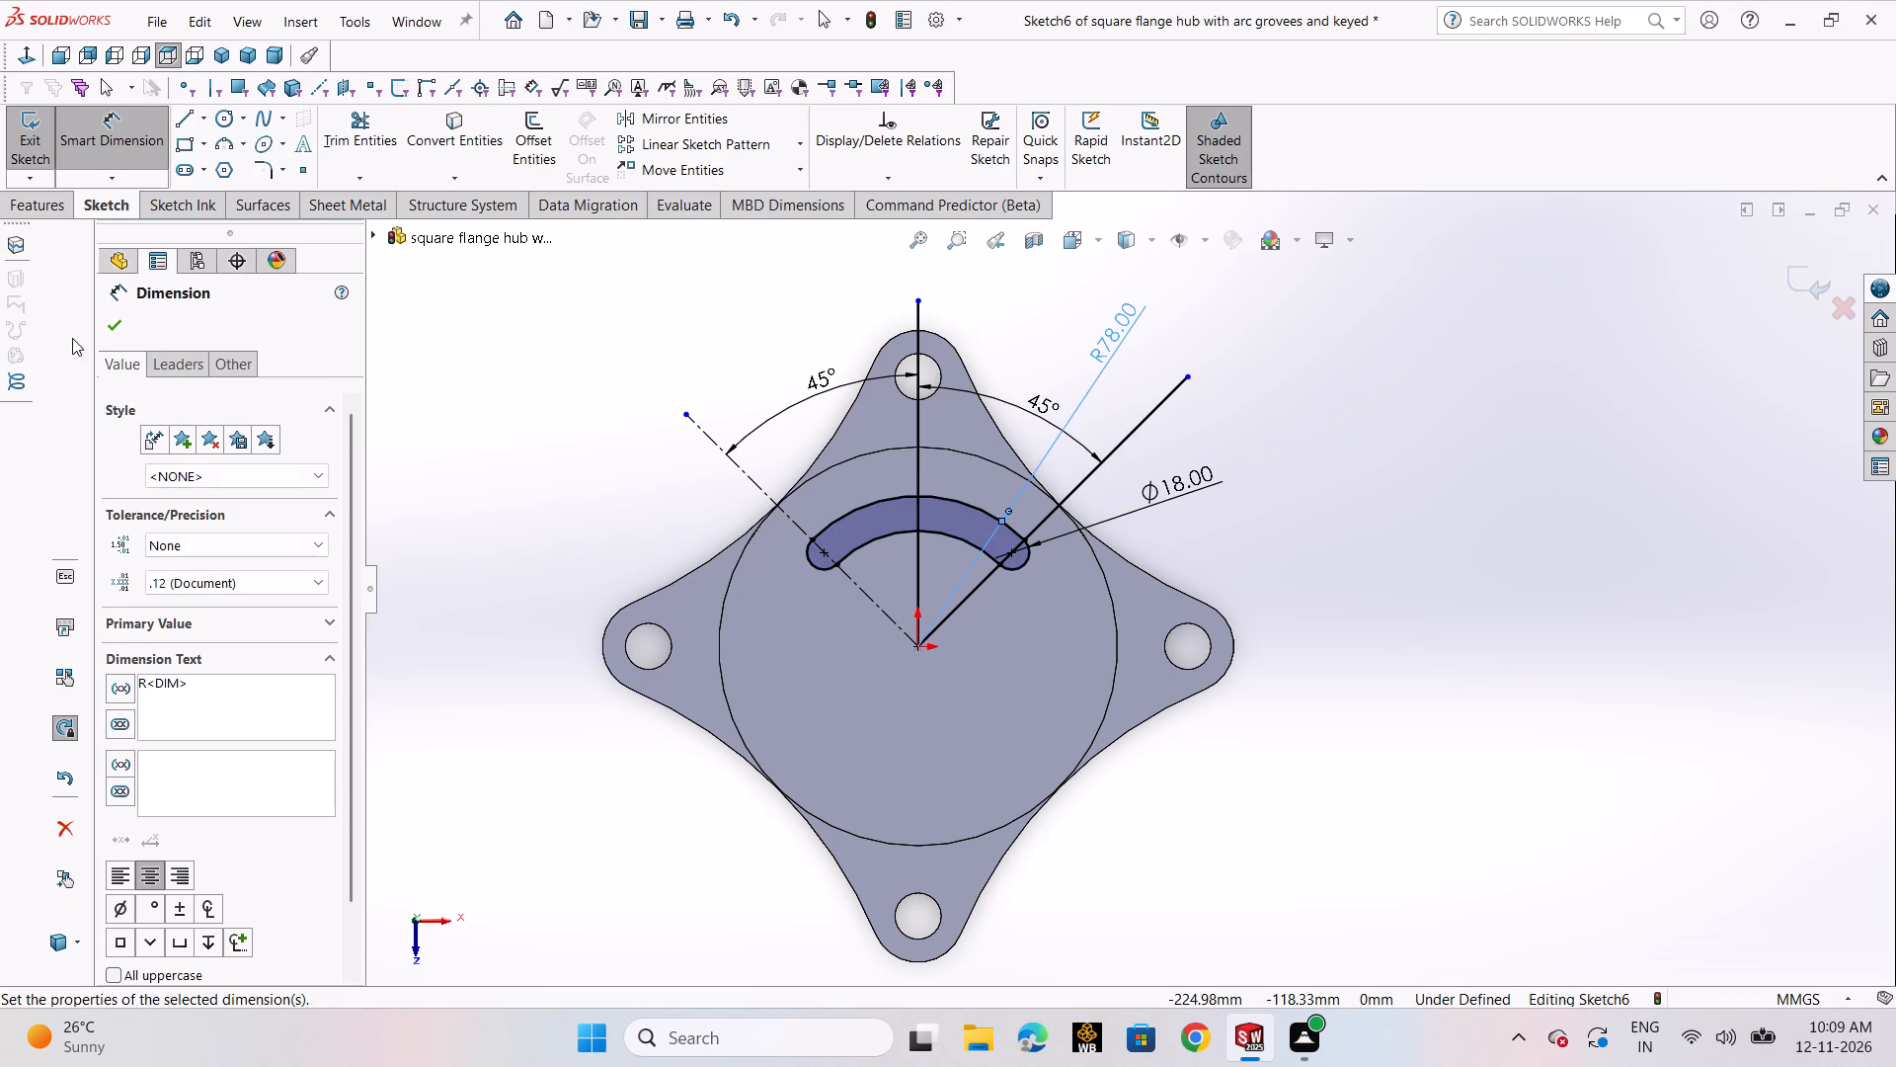
{"action": "left_click", "coordinate": [113, 329]}
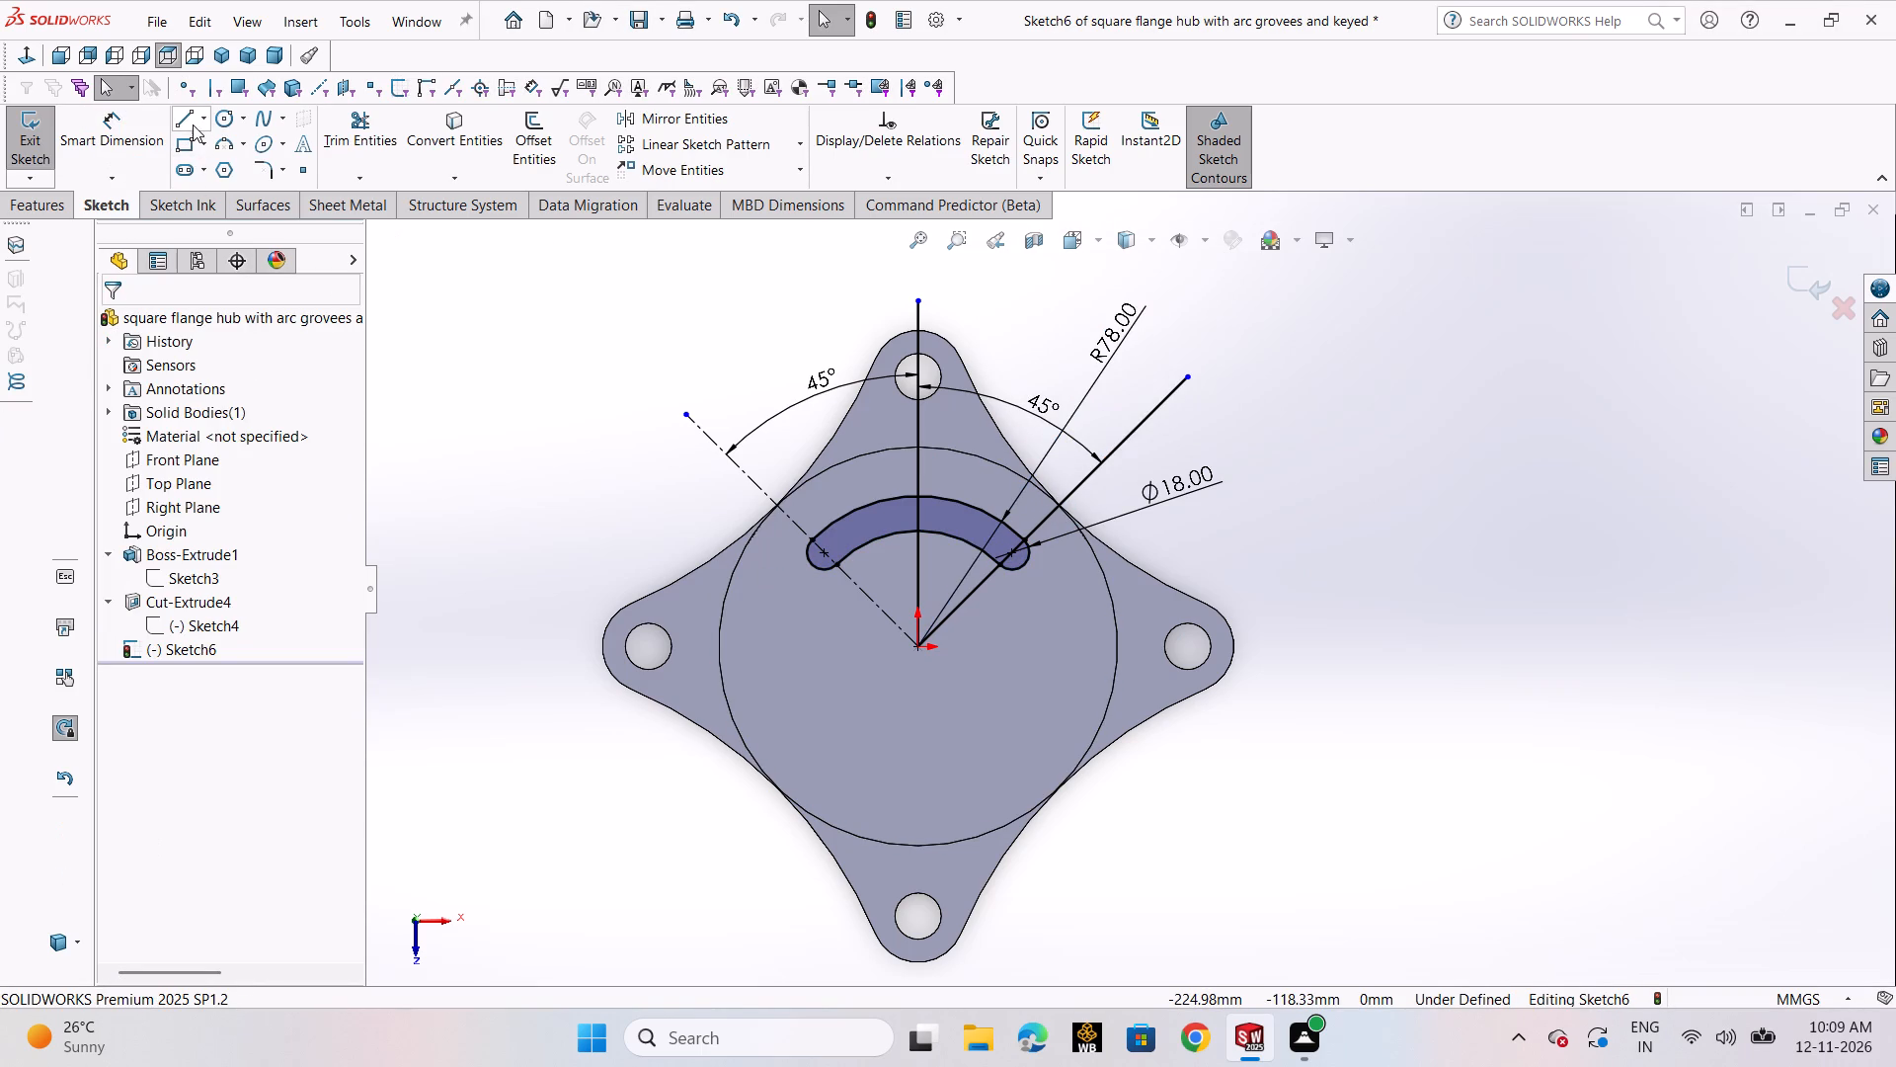
Sketch a horizontal construction centerline about 220 mm long from the origin out past the flange's side hole.
{"action": "left_click", "coordinate": [200, 124]}
{"action": "left_click", "coordinate": [207, 162]}
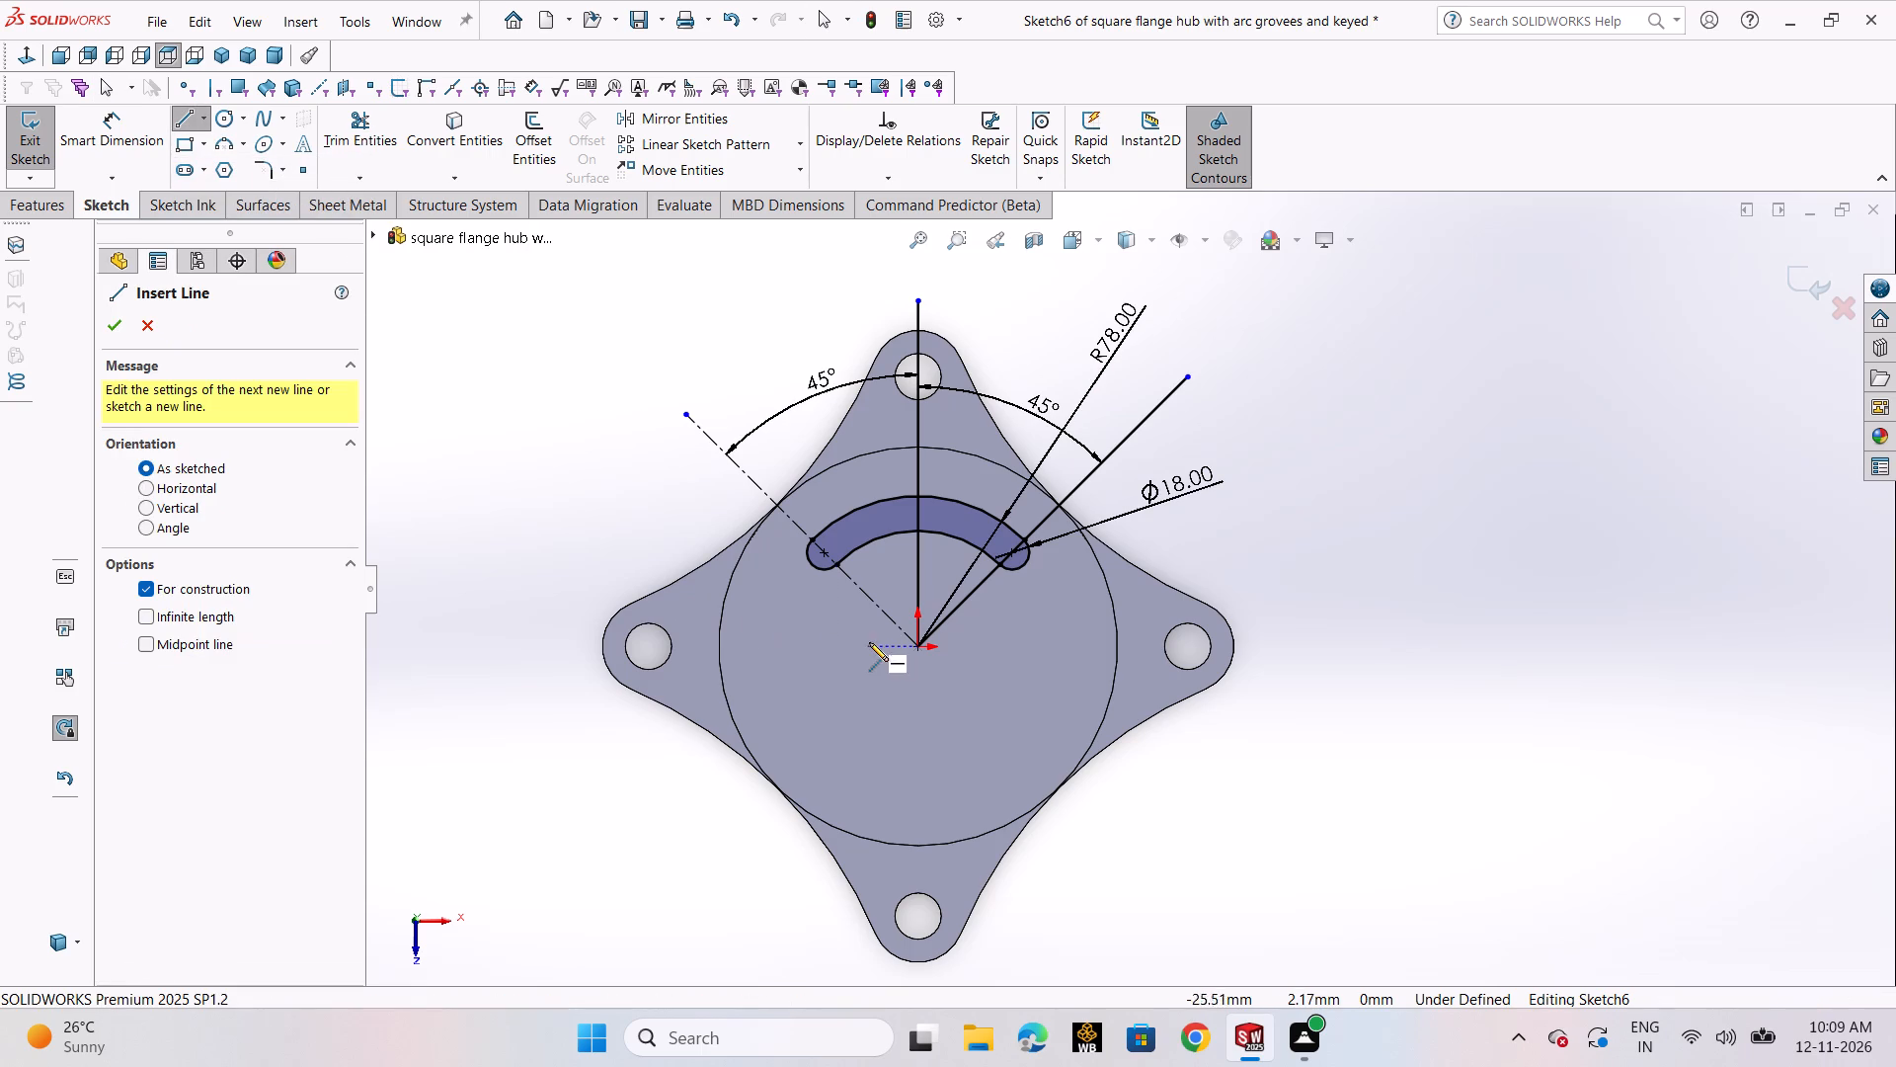
{"action": "left_click", "coordinate": [914, 647]}
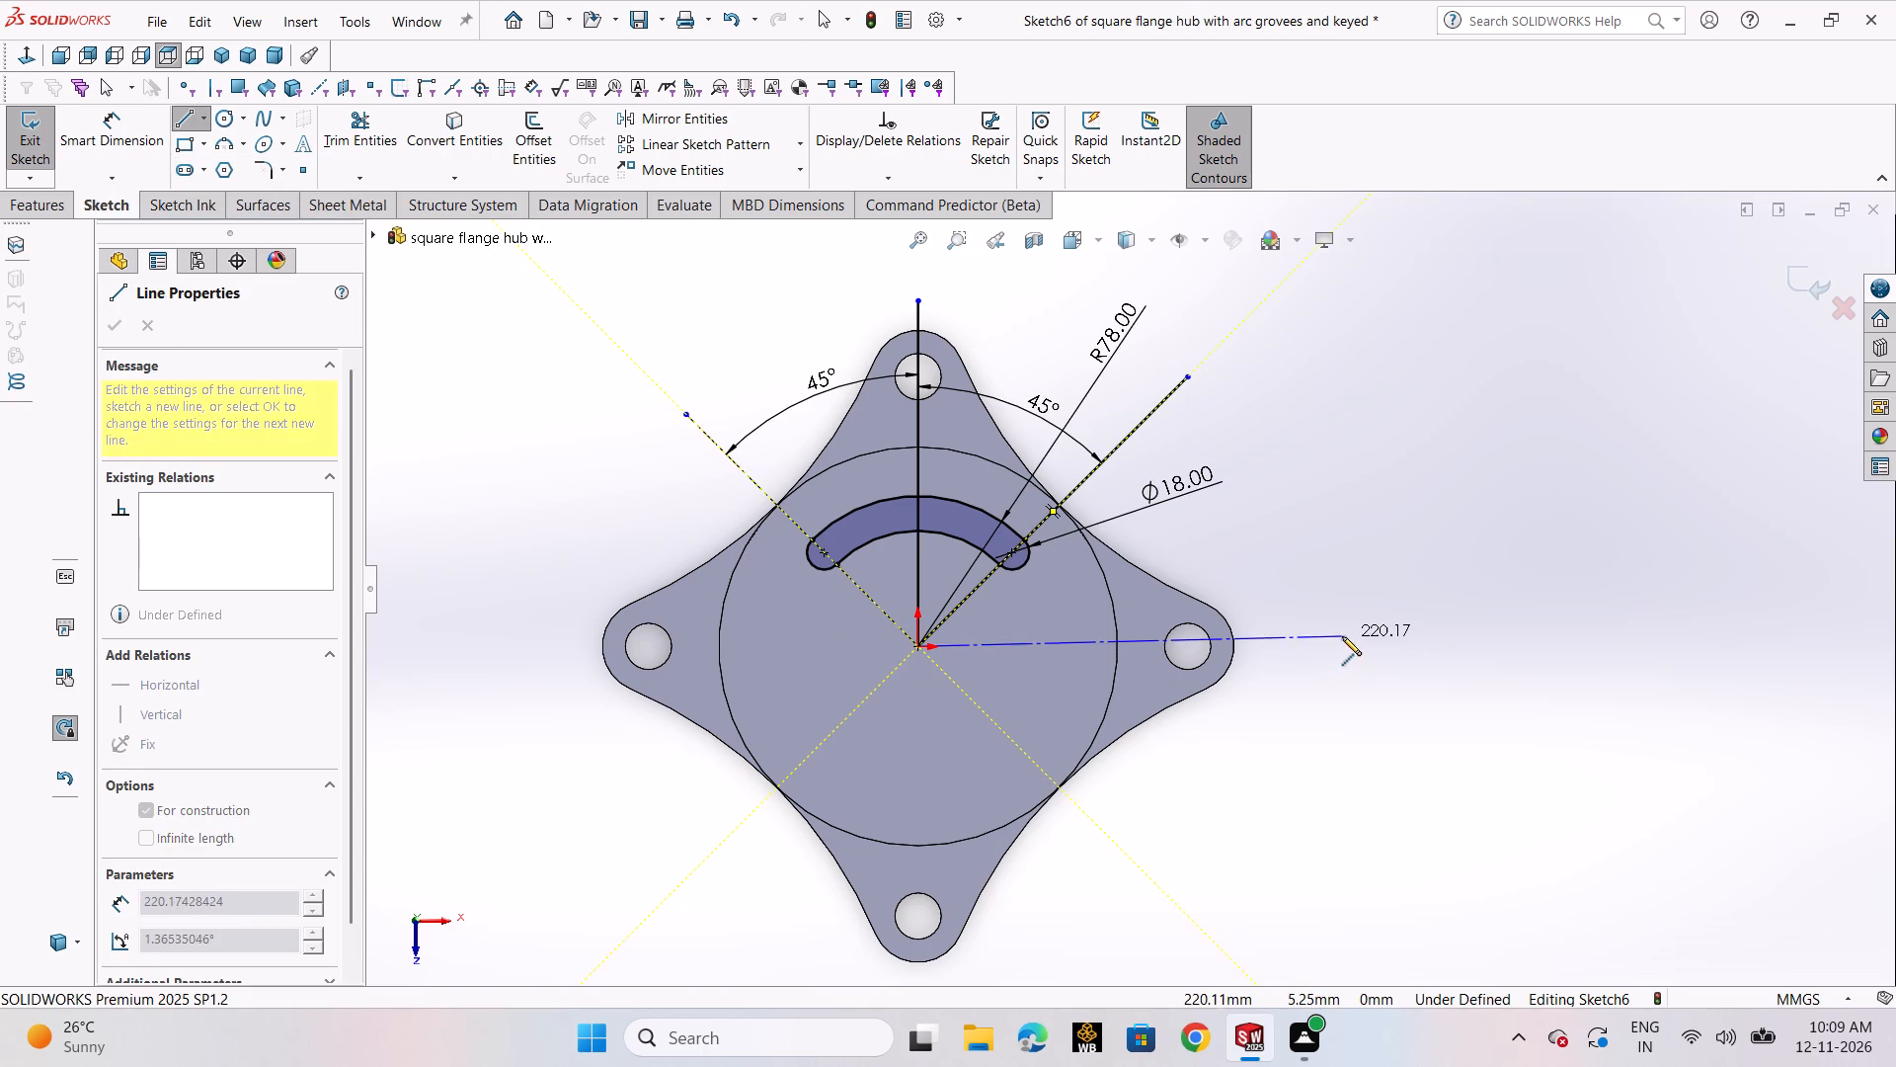
{"action": "left_click", "coordinate": [1343, 649]}
{"action": "right_click_drag", "start_coordinate": [1292, 655], "coordinate": [1278, 660]}
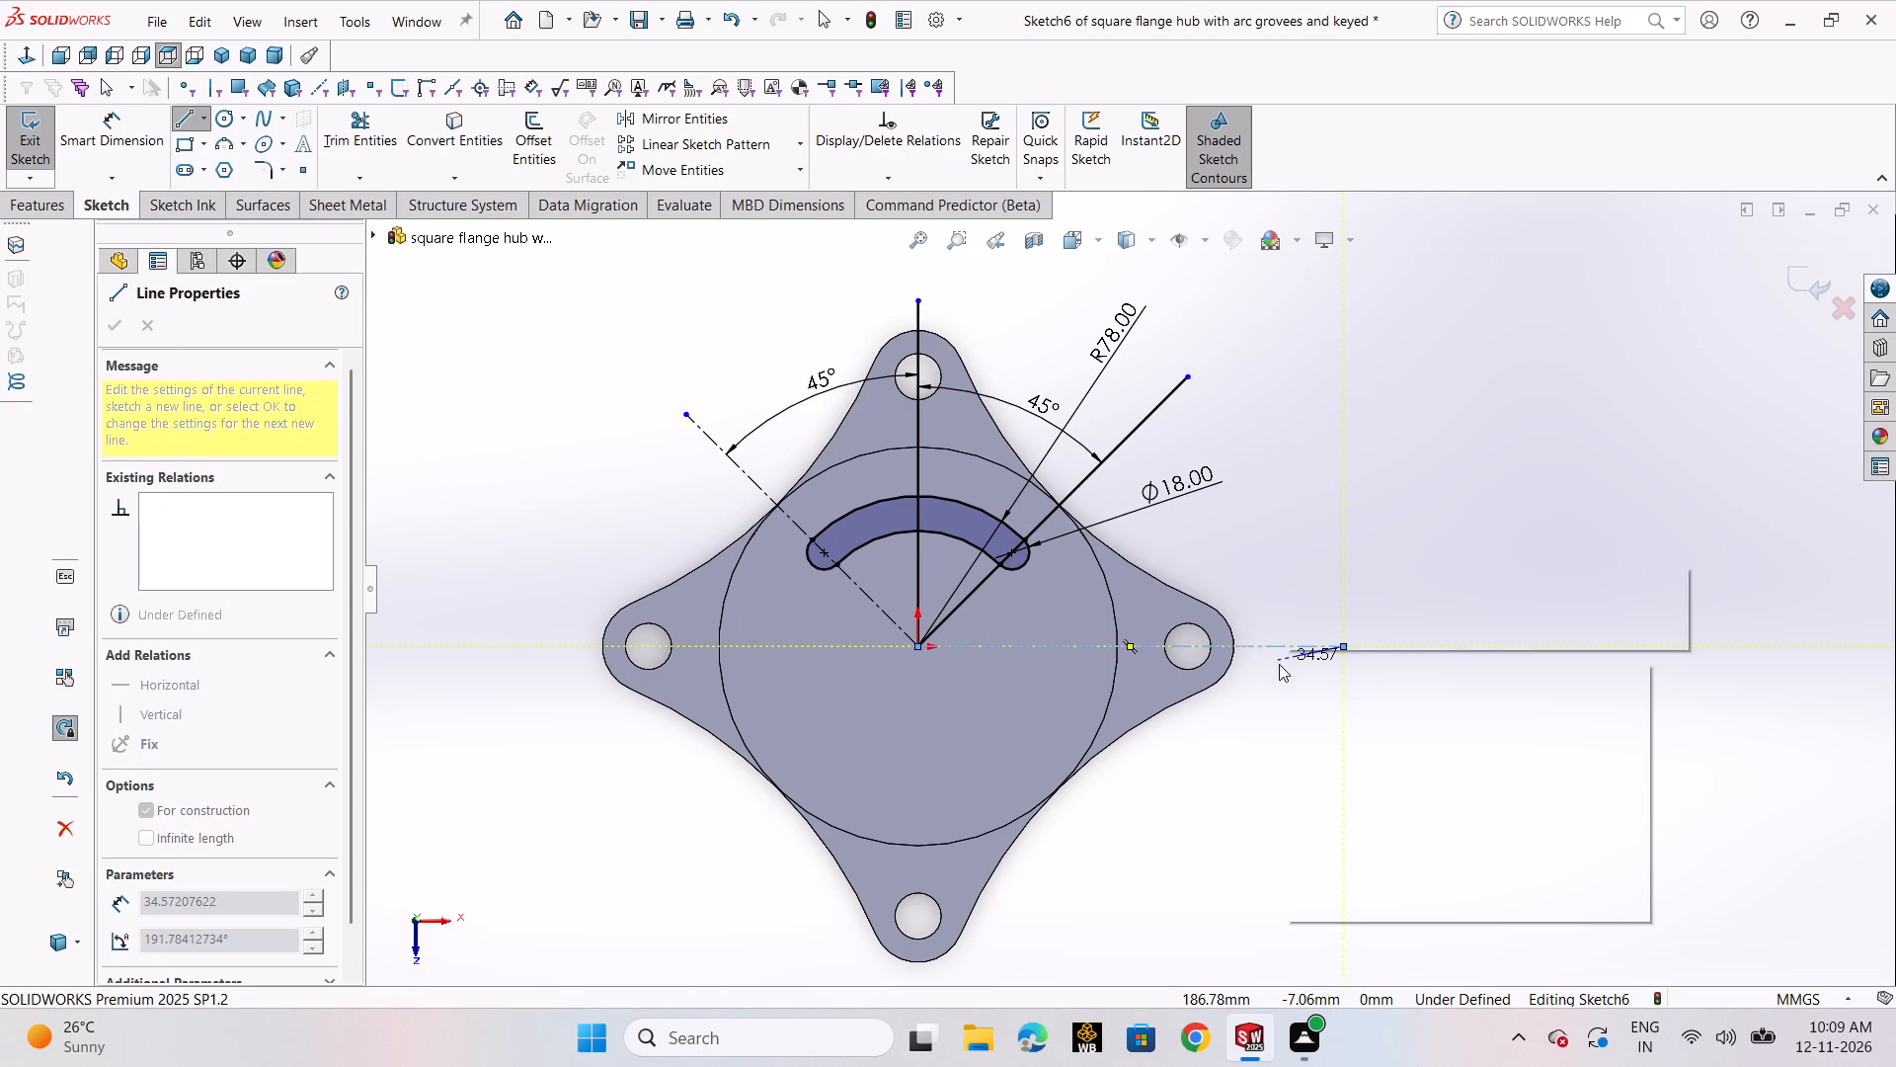
{"action": "left_click", "coordinate": [1323, 684]}
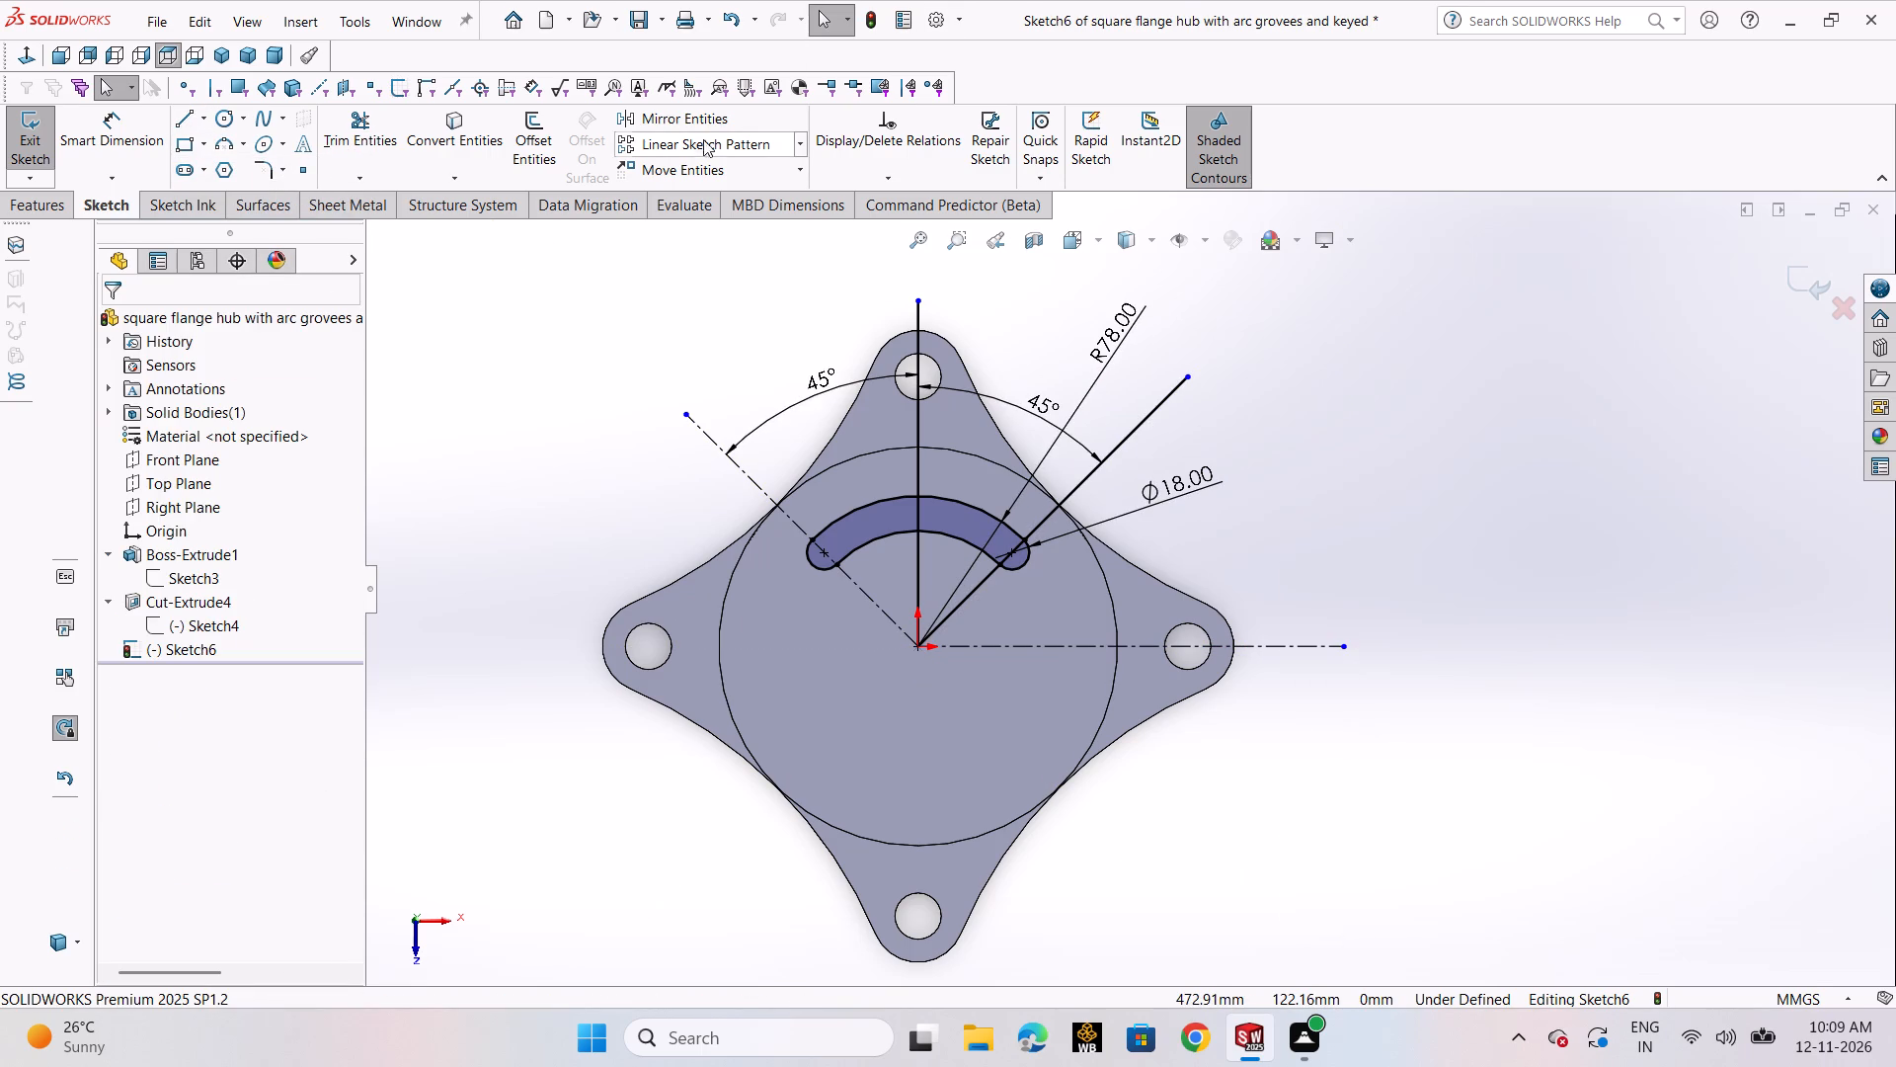
Mirror the four arcs of the groove about the horizontal centerline, keeping the original.
{"action": "left_click", "coordinate": [697, 127]}
{"action": "left_click", "coordinate": [873, 516]}
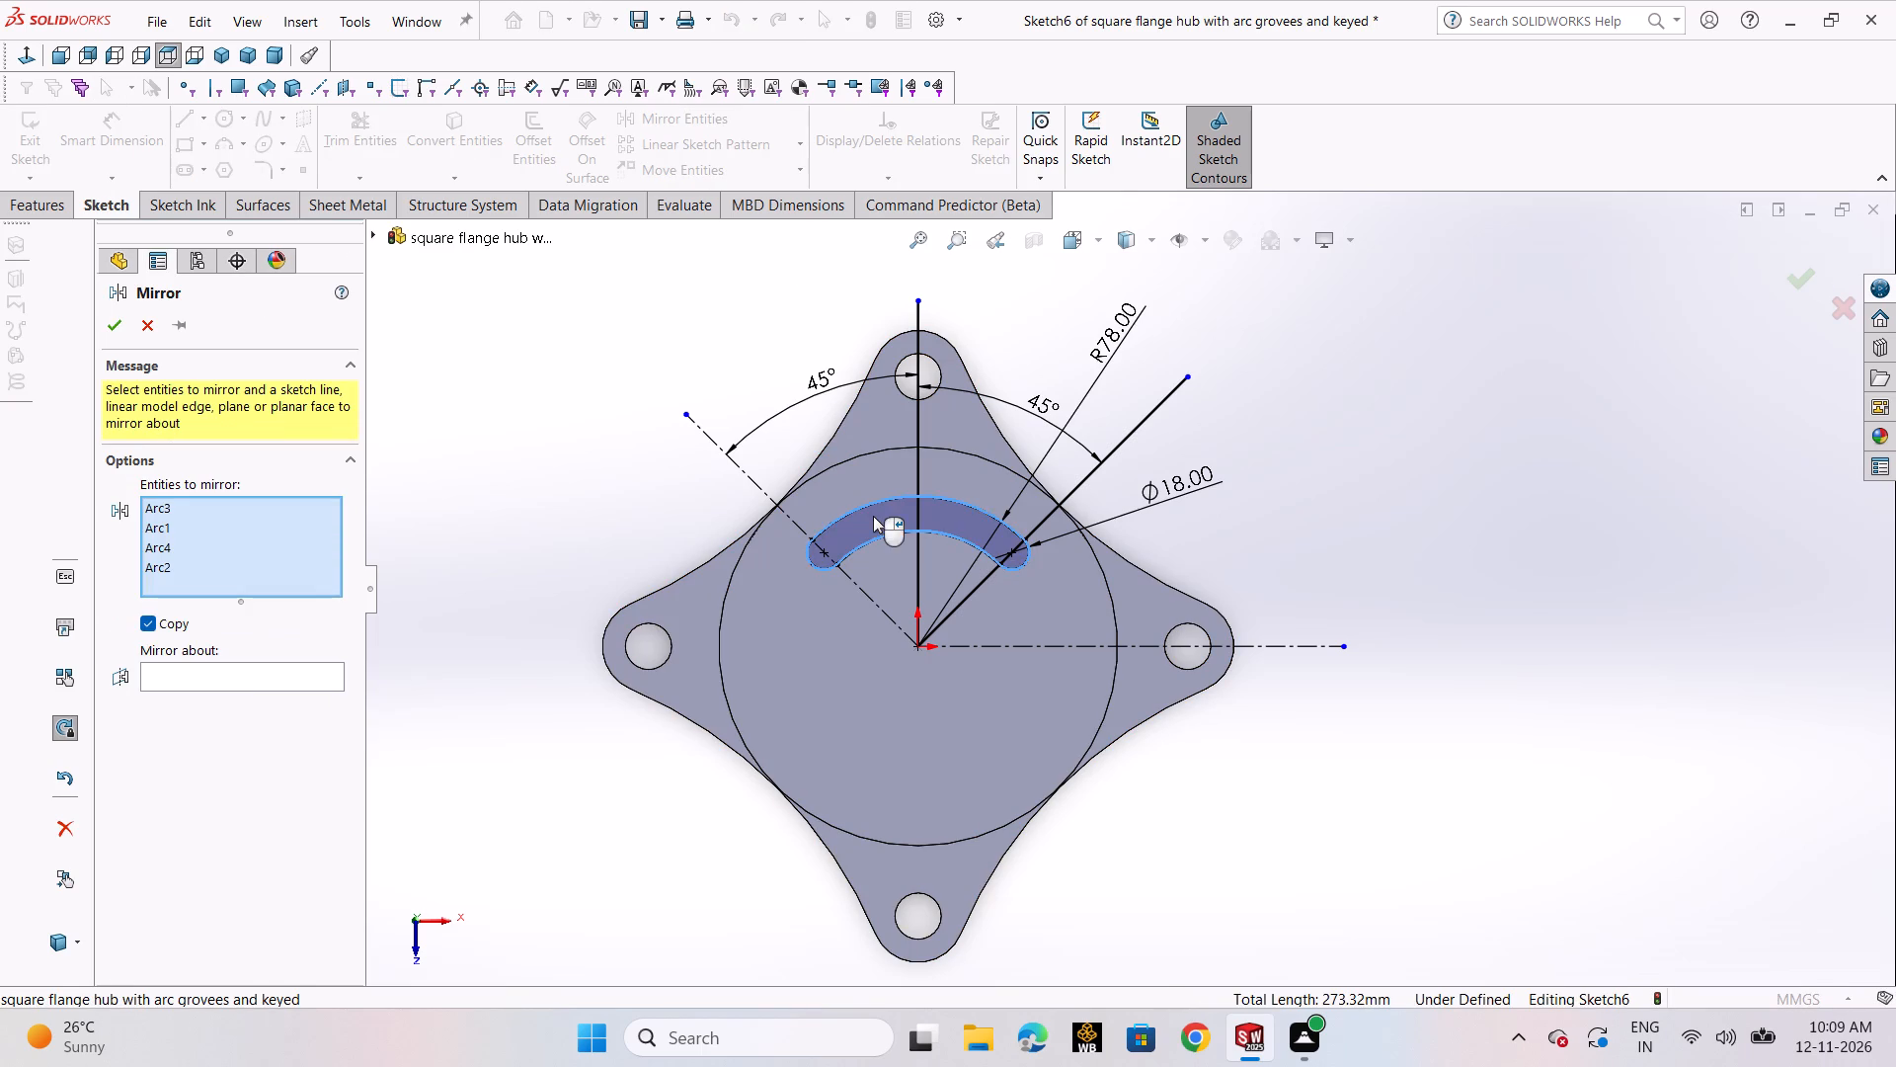
{"action": "left_click", "coordinate": [245, 670]}
{"action": "left_click", "coordinate": [974, 646]}
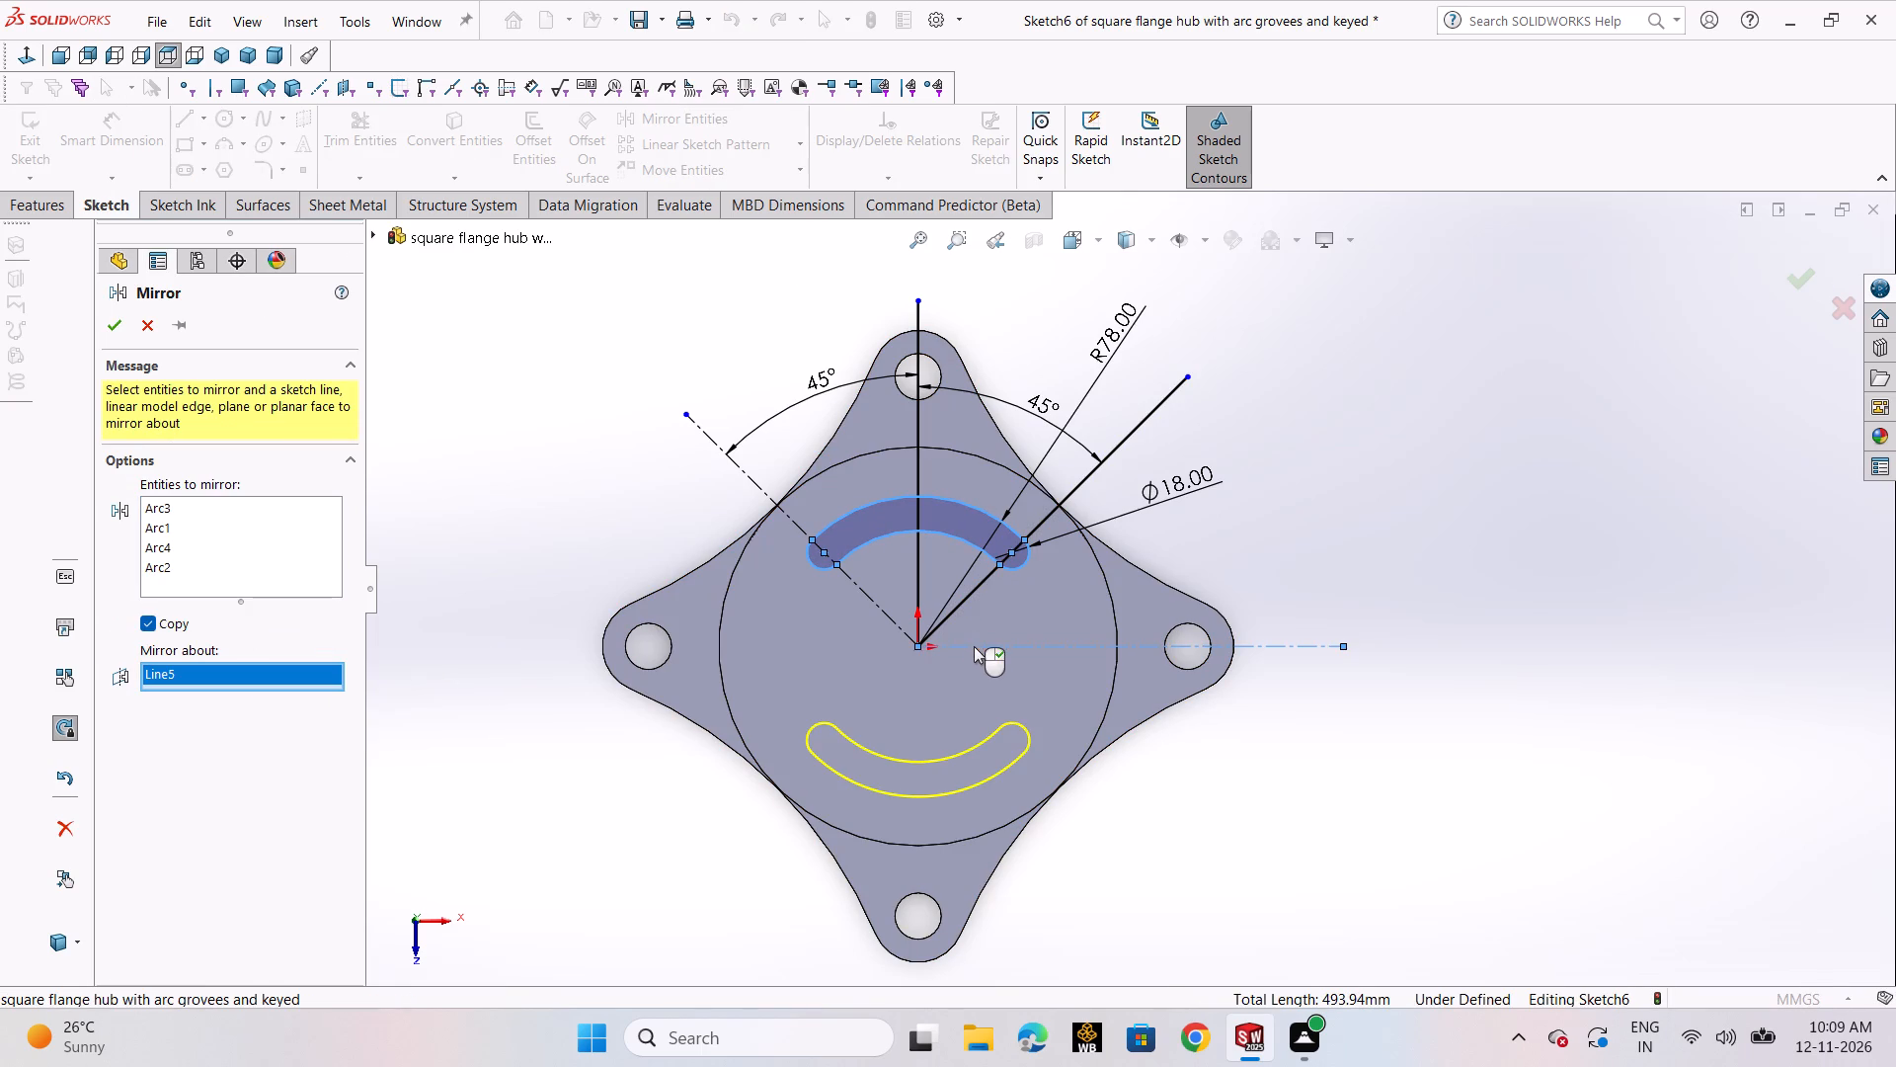
{"action": "left_click", "coordinate": [118, 322]}
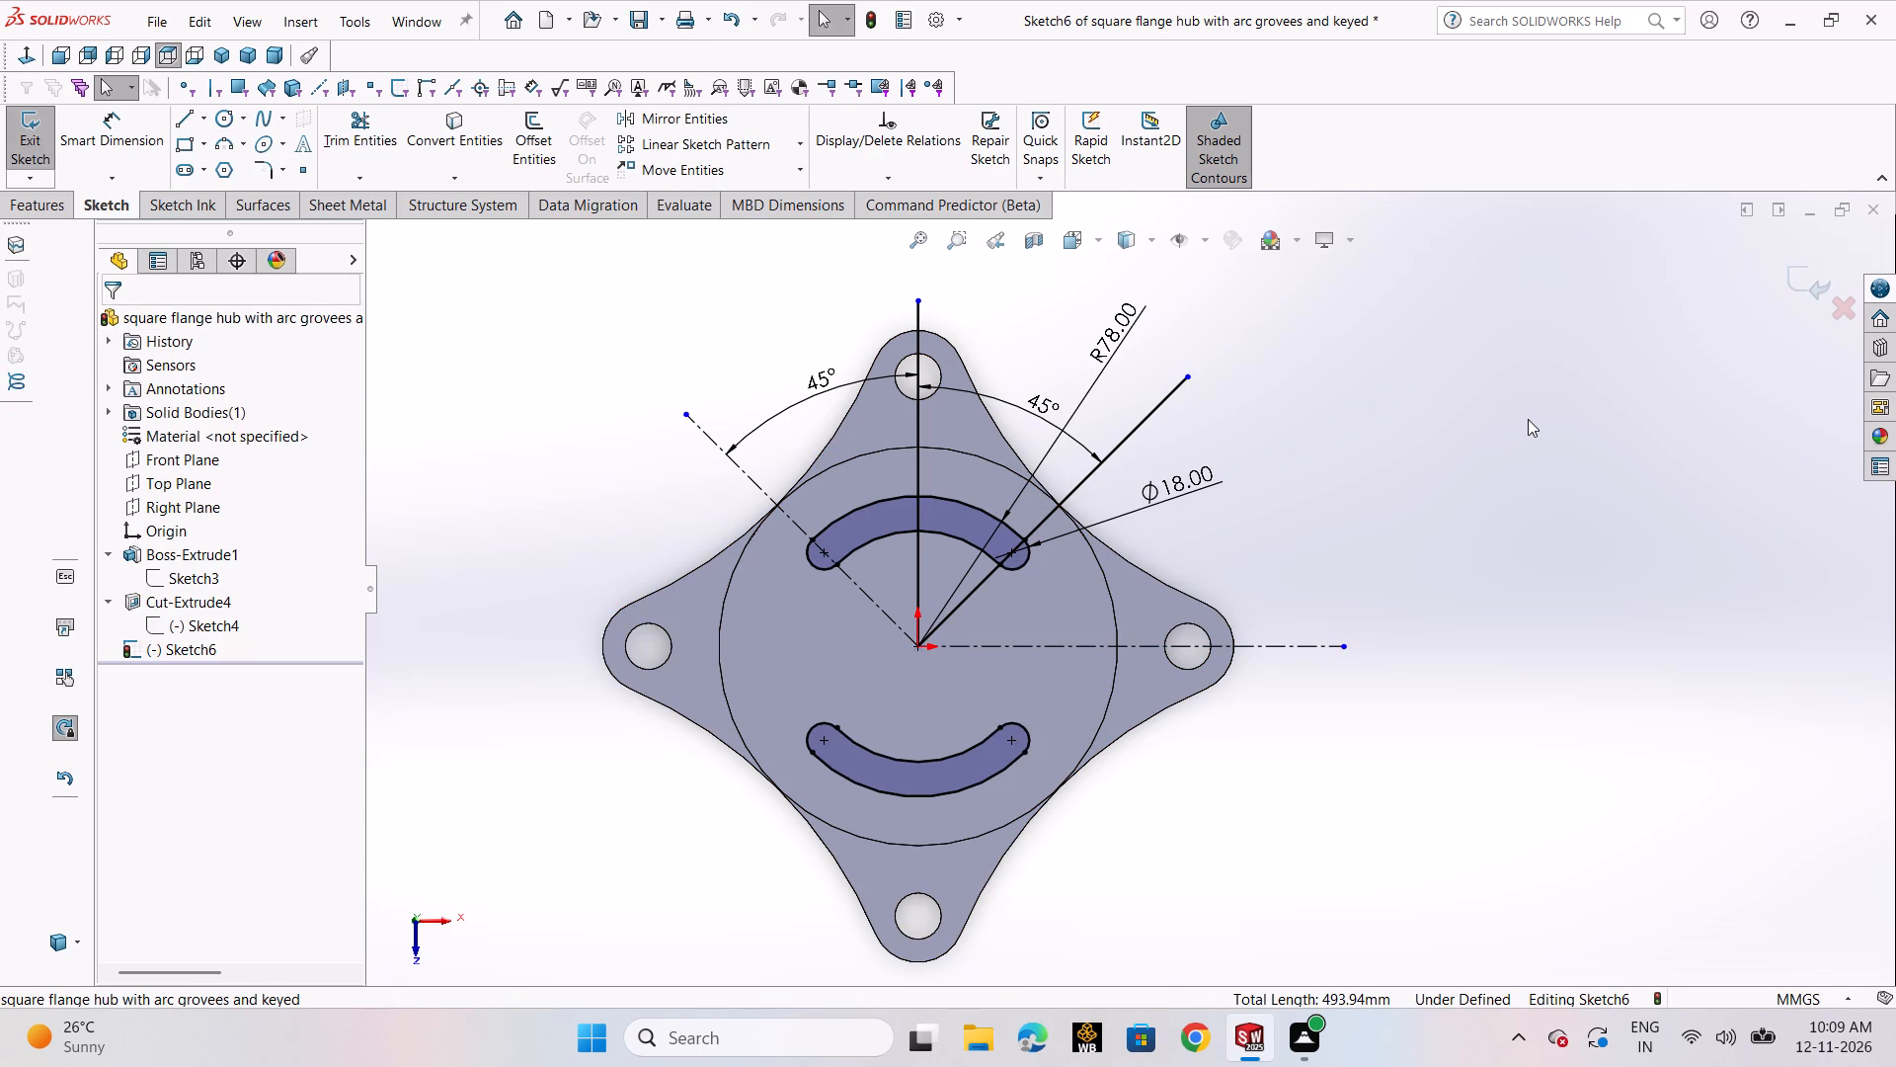
{"action": "left_click", "coordinate": [1528, 419]}
Convert the solid 45° diagonal line and the vertical line through the origin to construction geometry.
{"action": "scroll", "coordinate": [1527, 419], "scroll_direction": "up", "scroll_amount": 2}
{"action": "left_click", "coordinate": [1135, 481]}
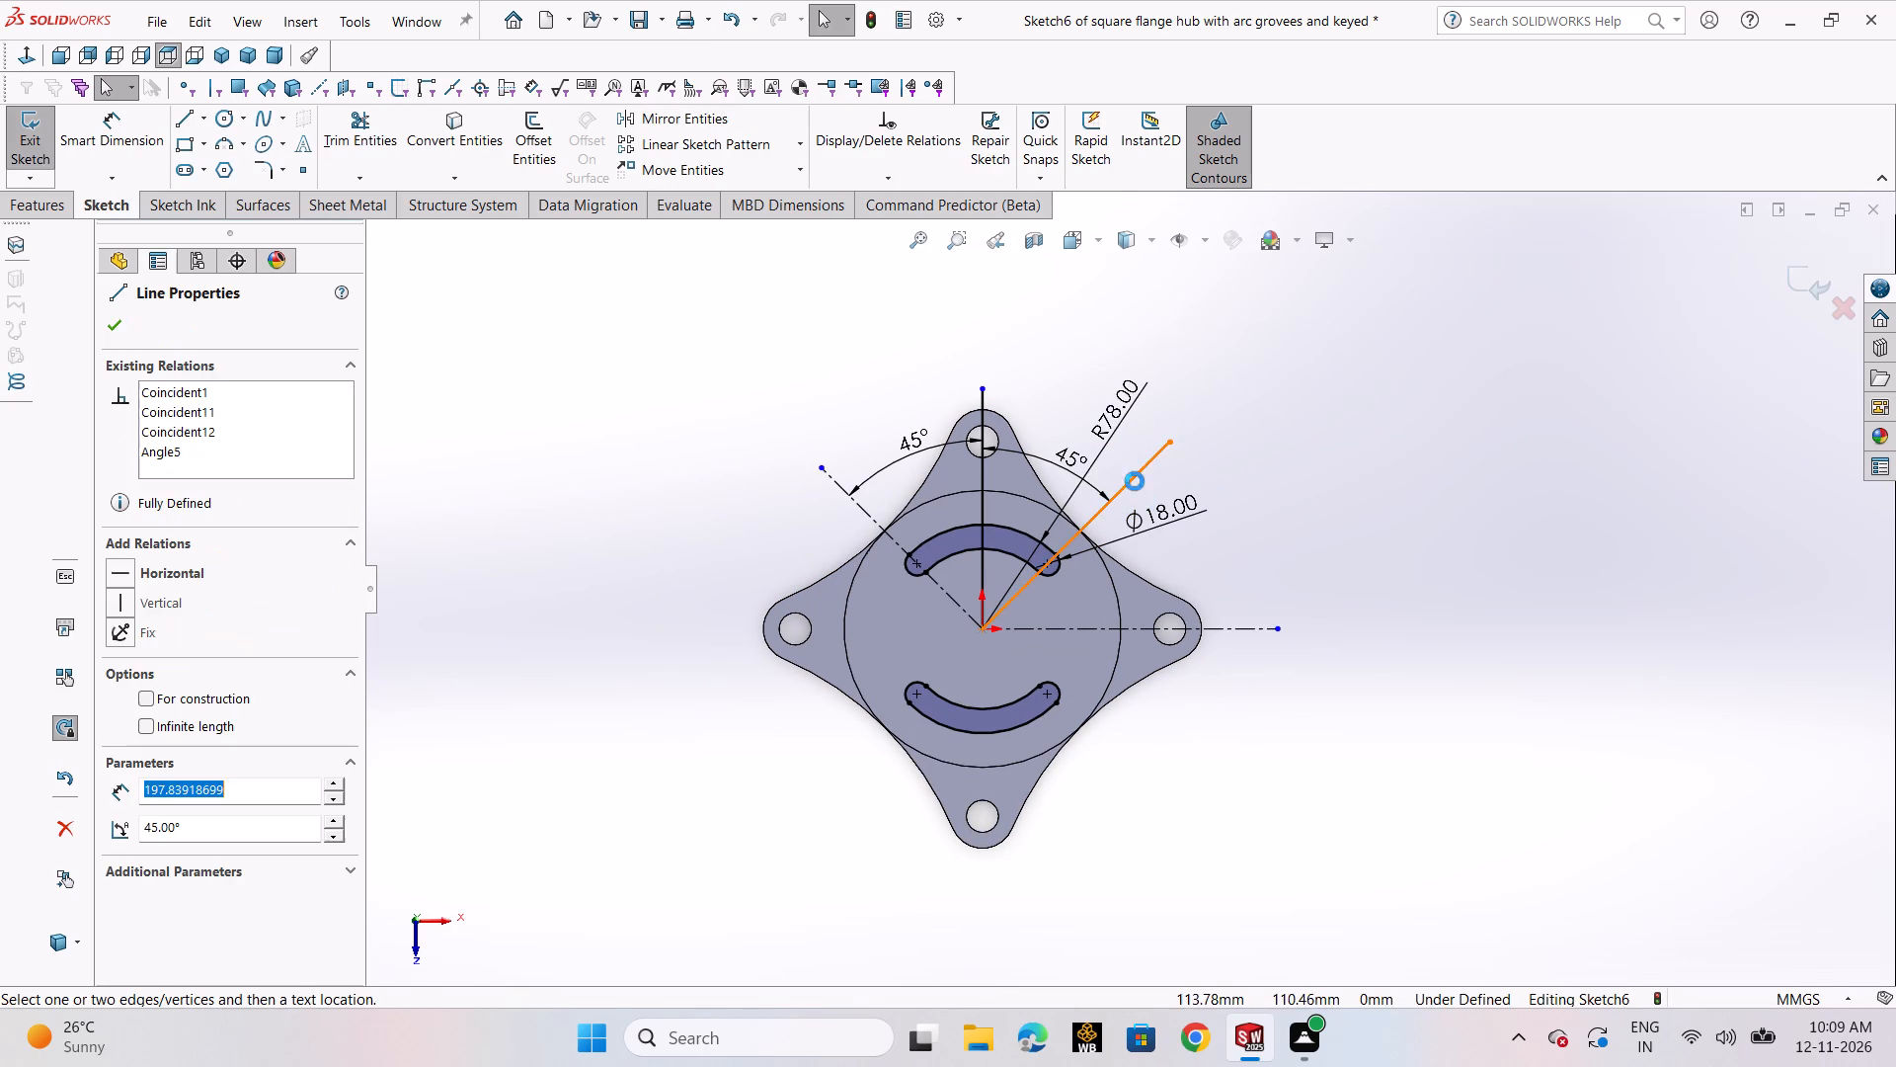
{"action": "left_click", "coordinate": [1235, 409]}
{"action": "left_click", "coordinate": [1205, 482]}
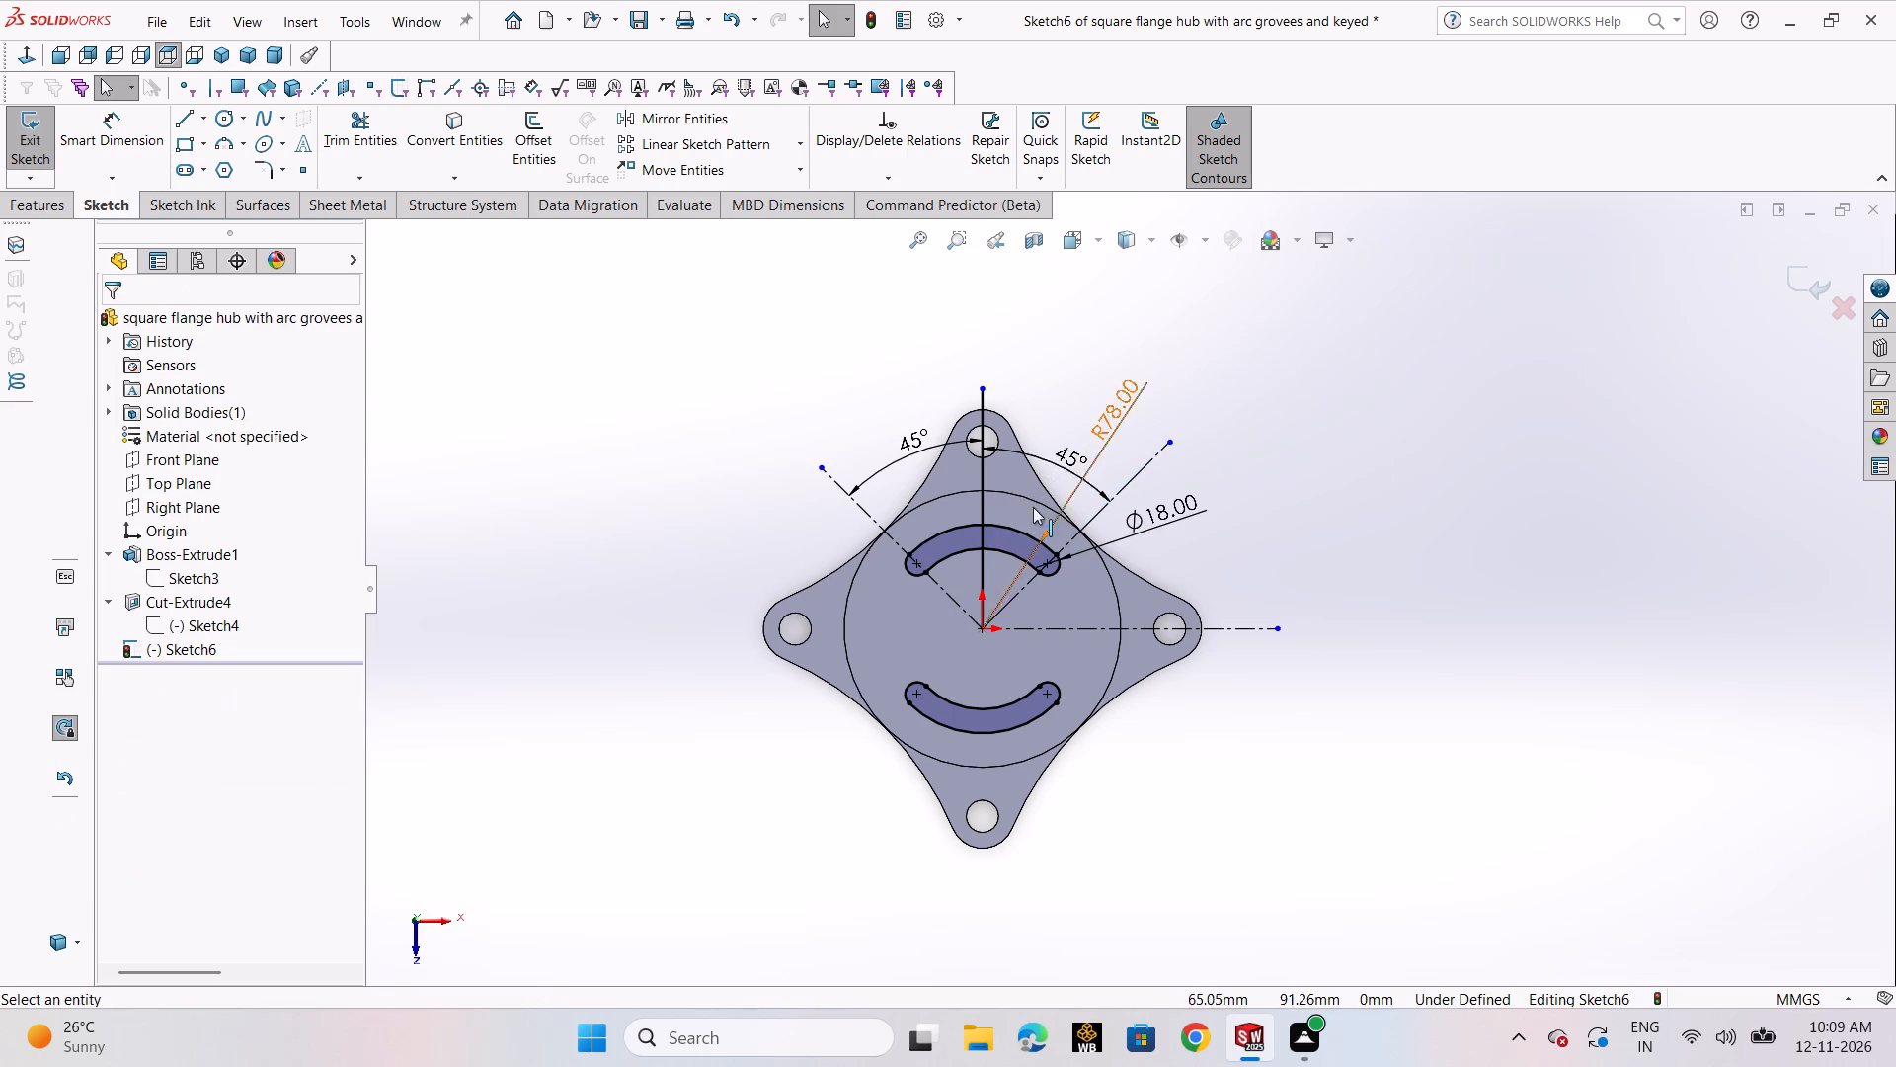
{"action": "left_click", "coordinate": [978, 505]}
{"action": "left_click", "coordinate": [1091, 442]}
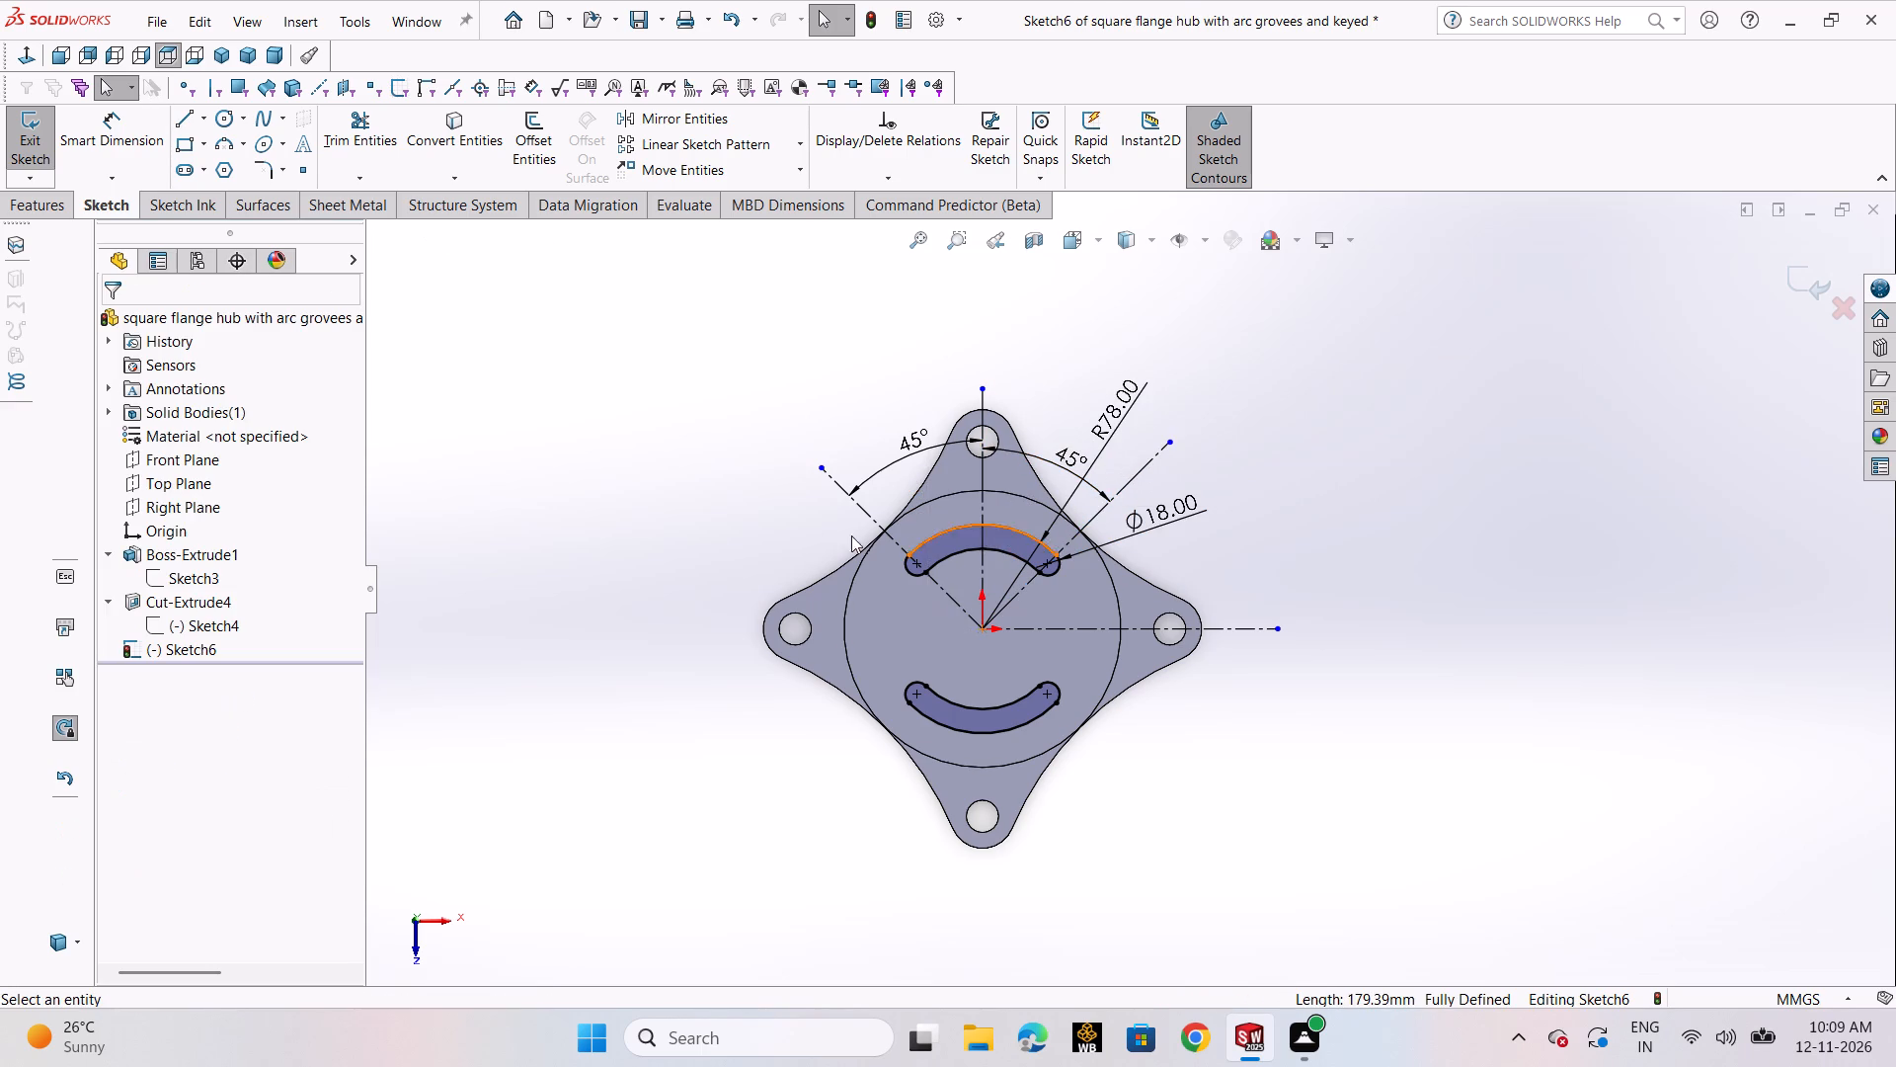
{"action": "left_click", "coordinate": [738, 466]}
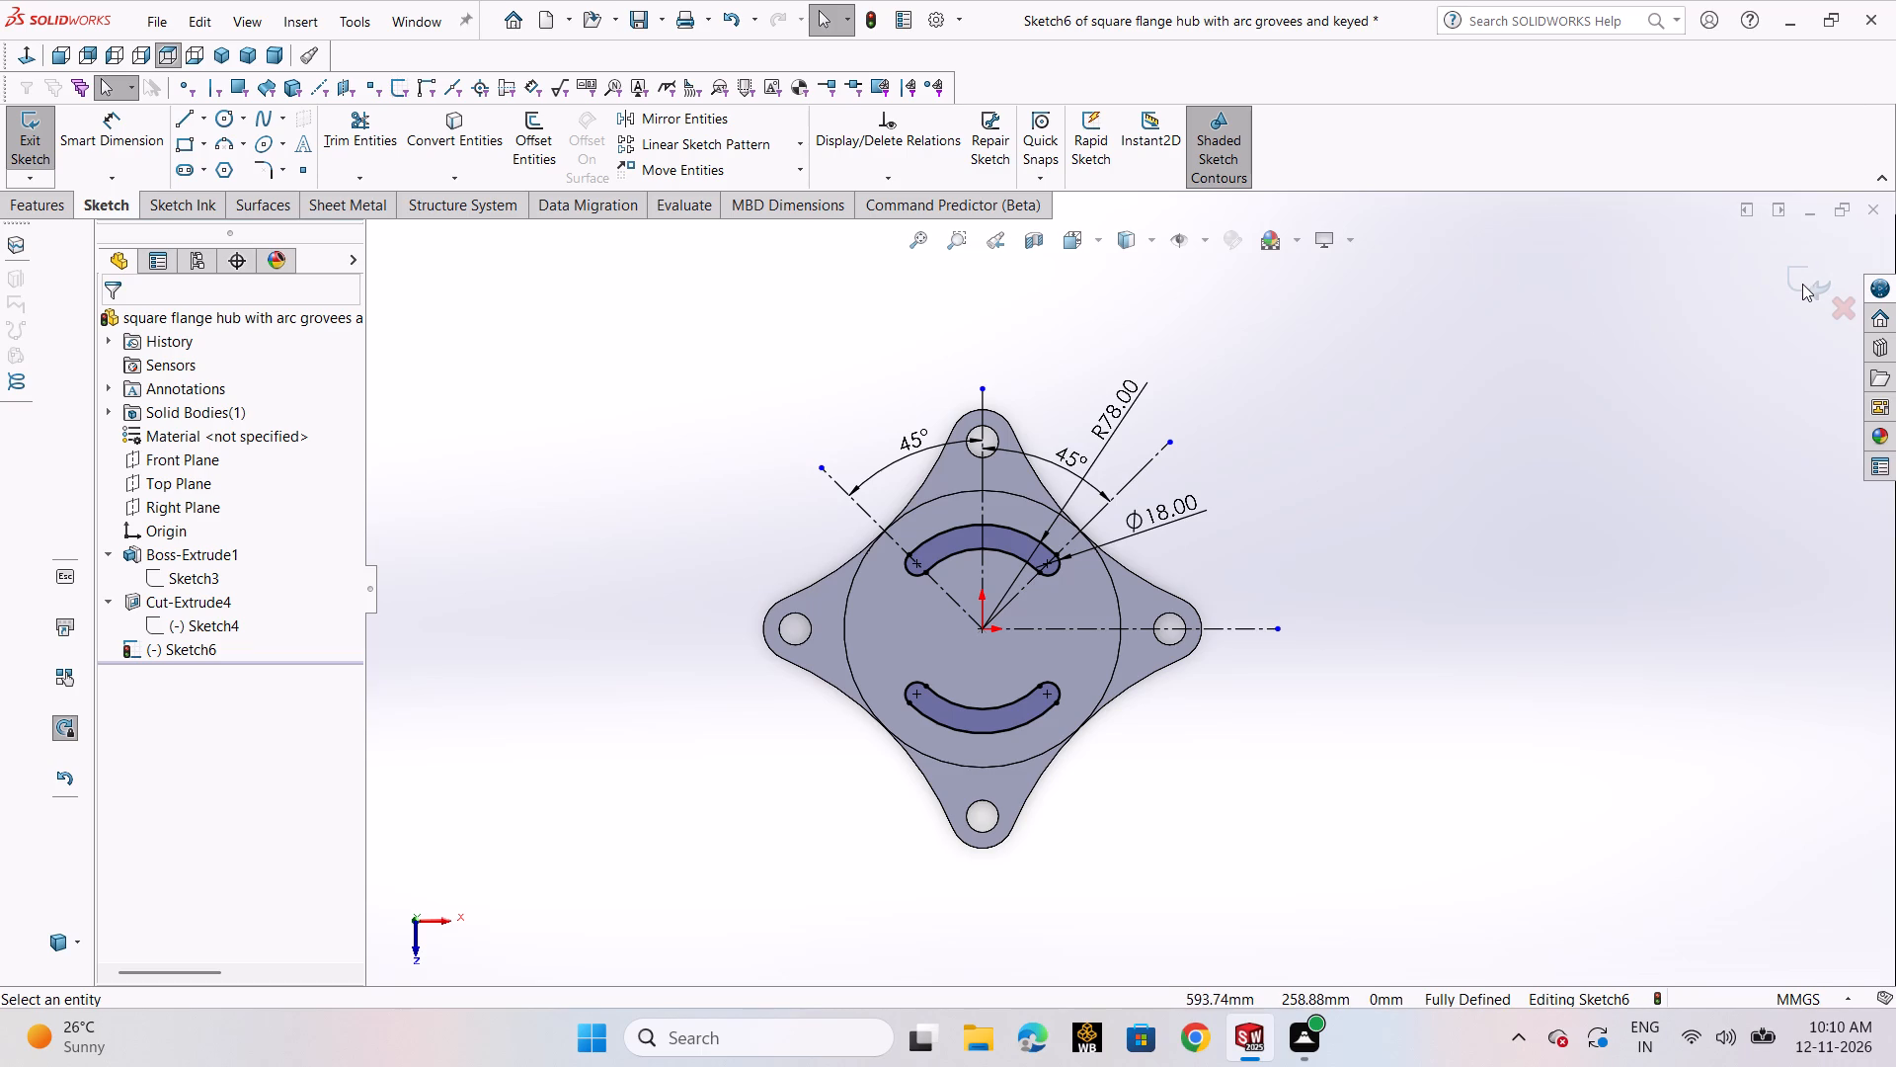
Finish the groove sketch and cut both arc grooves through the hub with a blind extruded cut of 60 mm.
{"action": "left_click", "coordinate": [1804, 284]}
{"action": "scroll", "coordinate": [1537, 509], "scroll_direction": "up", "scroll_amount": 1}
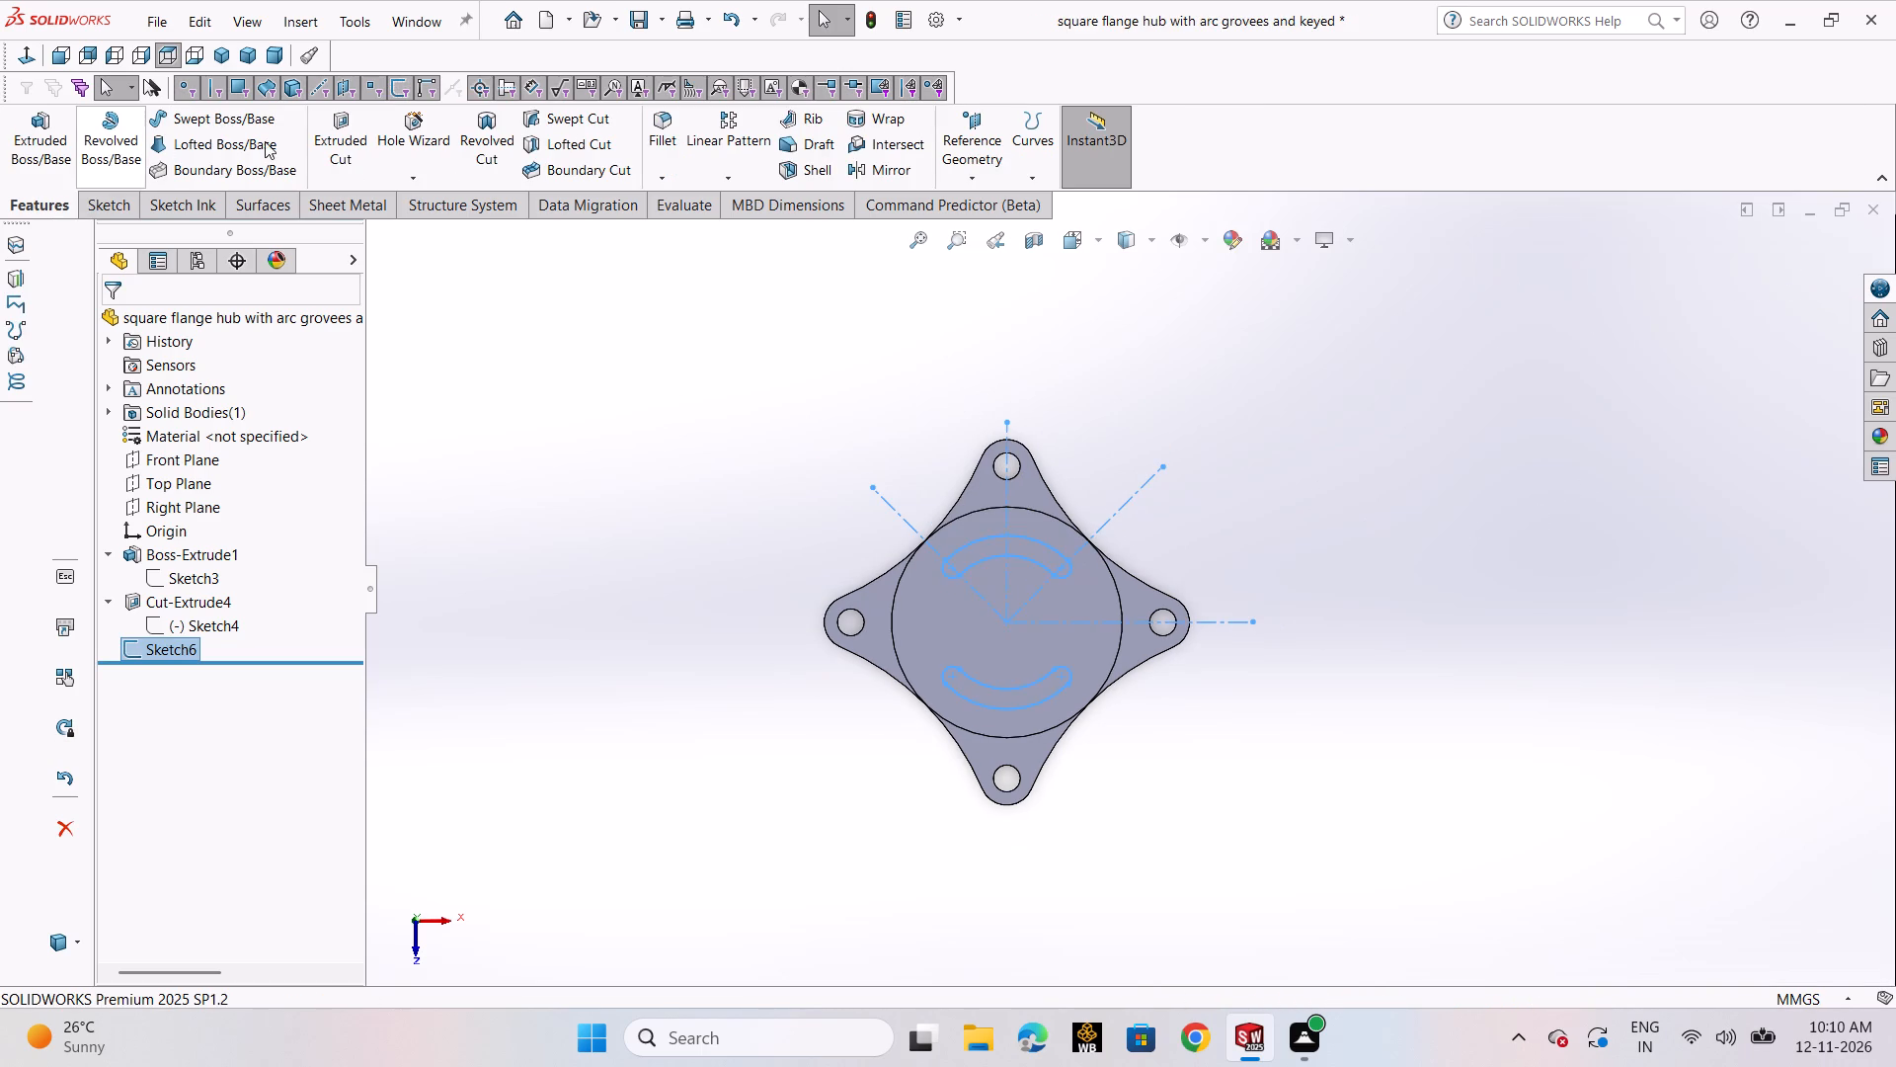
{"action": "left_click", "coordinate": [326, 125]}
{"action": "middle_click_drag", "start_coordinate": [1249, 581], "coordinate": [1189, 287]}
{"action": "scroll", "coordinate": [1226, 471], "scroll_direction": "up", "scroll_amount": 1}
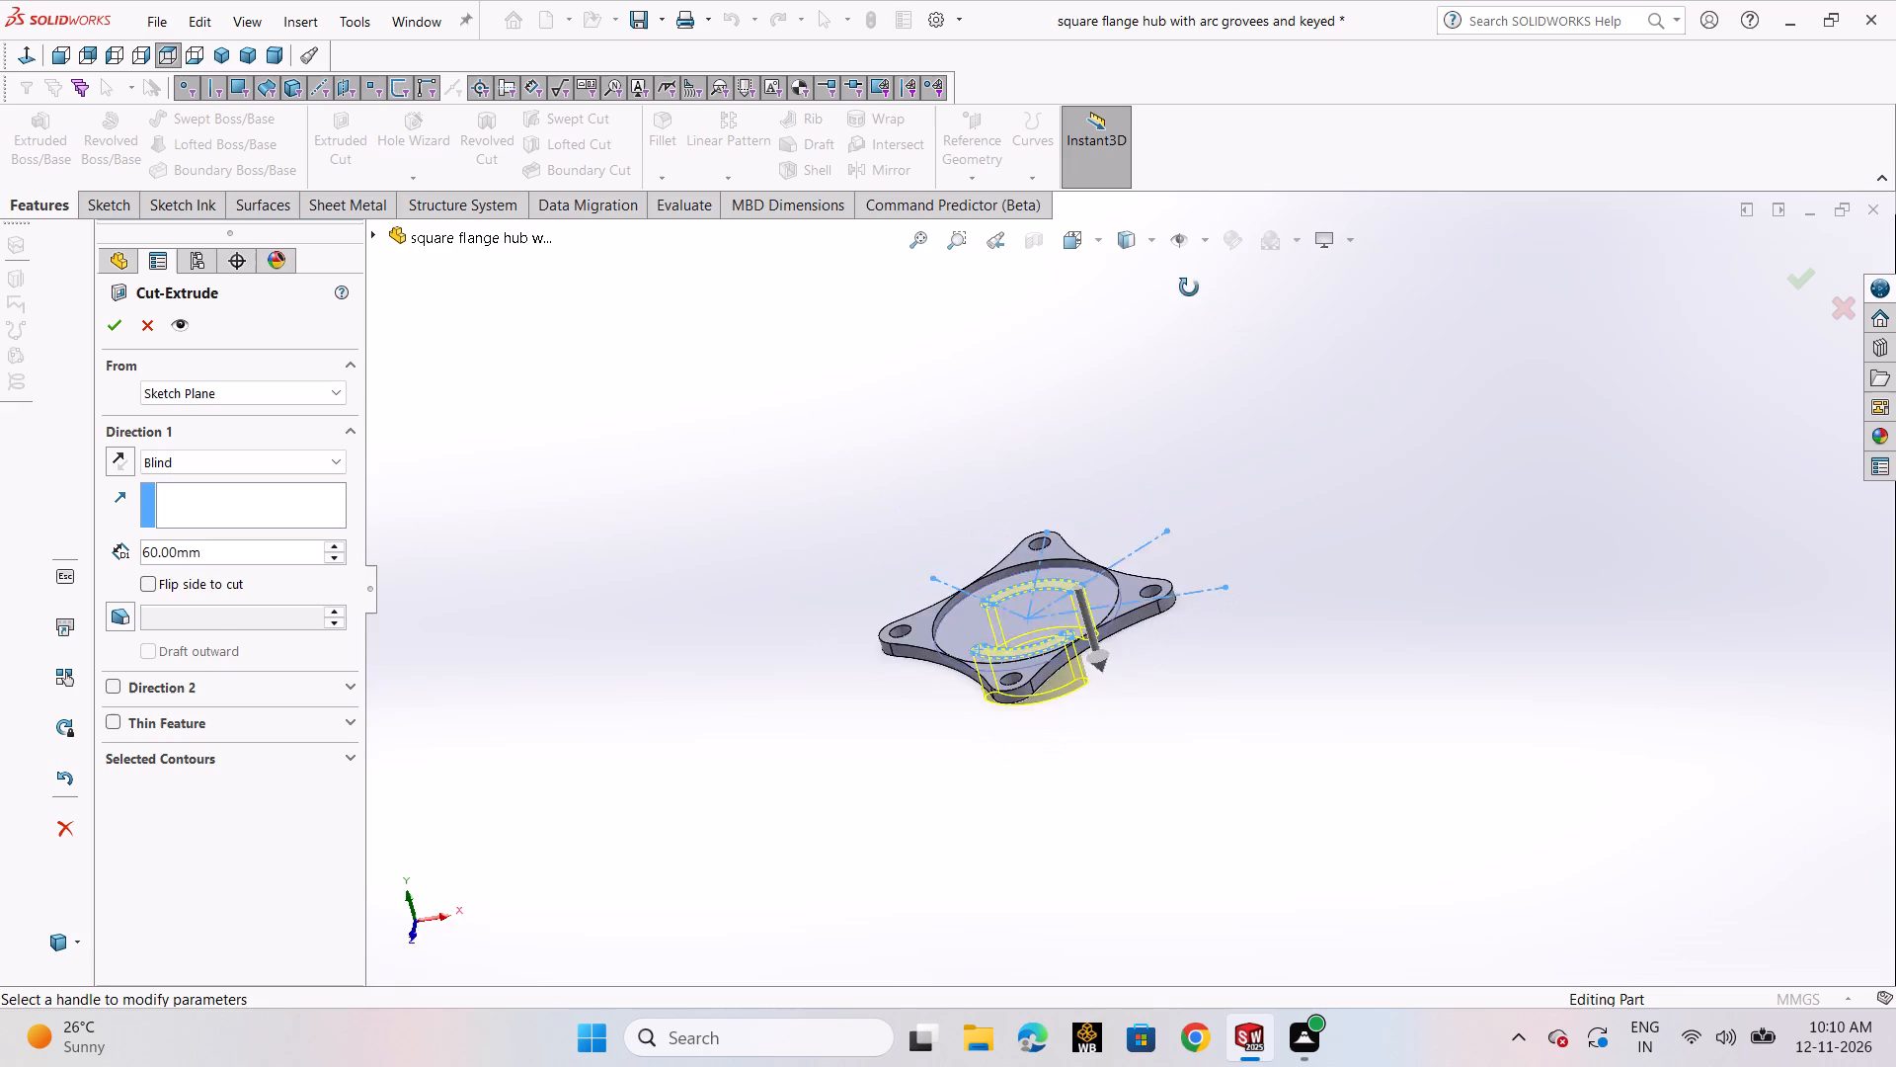
{"action": "middle_click_drag", "start_coordinate": [1189, 287], "coordinate": [1181, 298]}
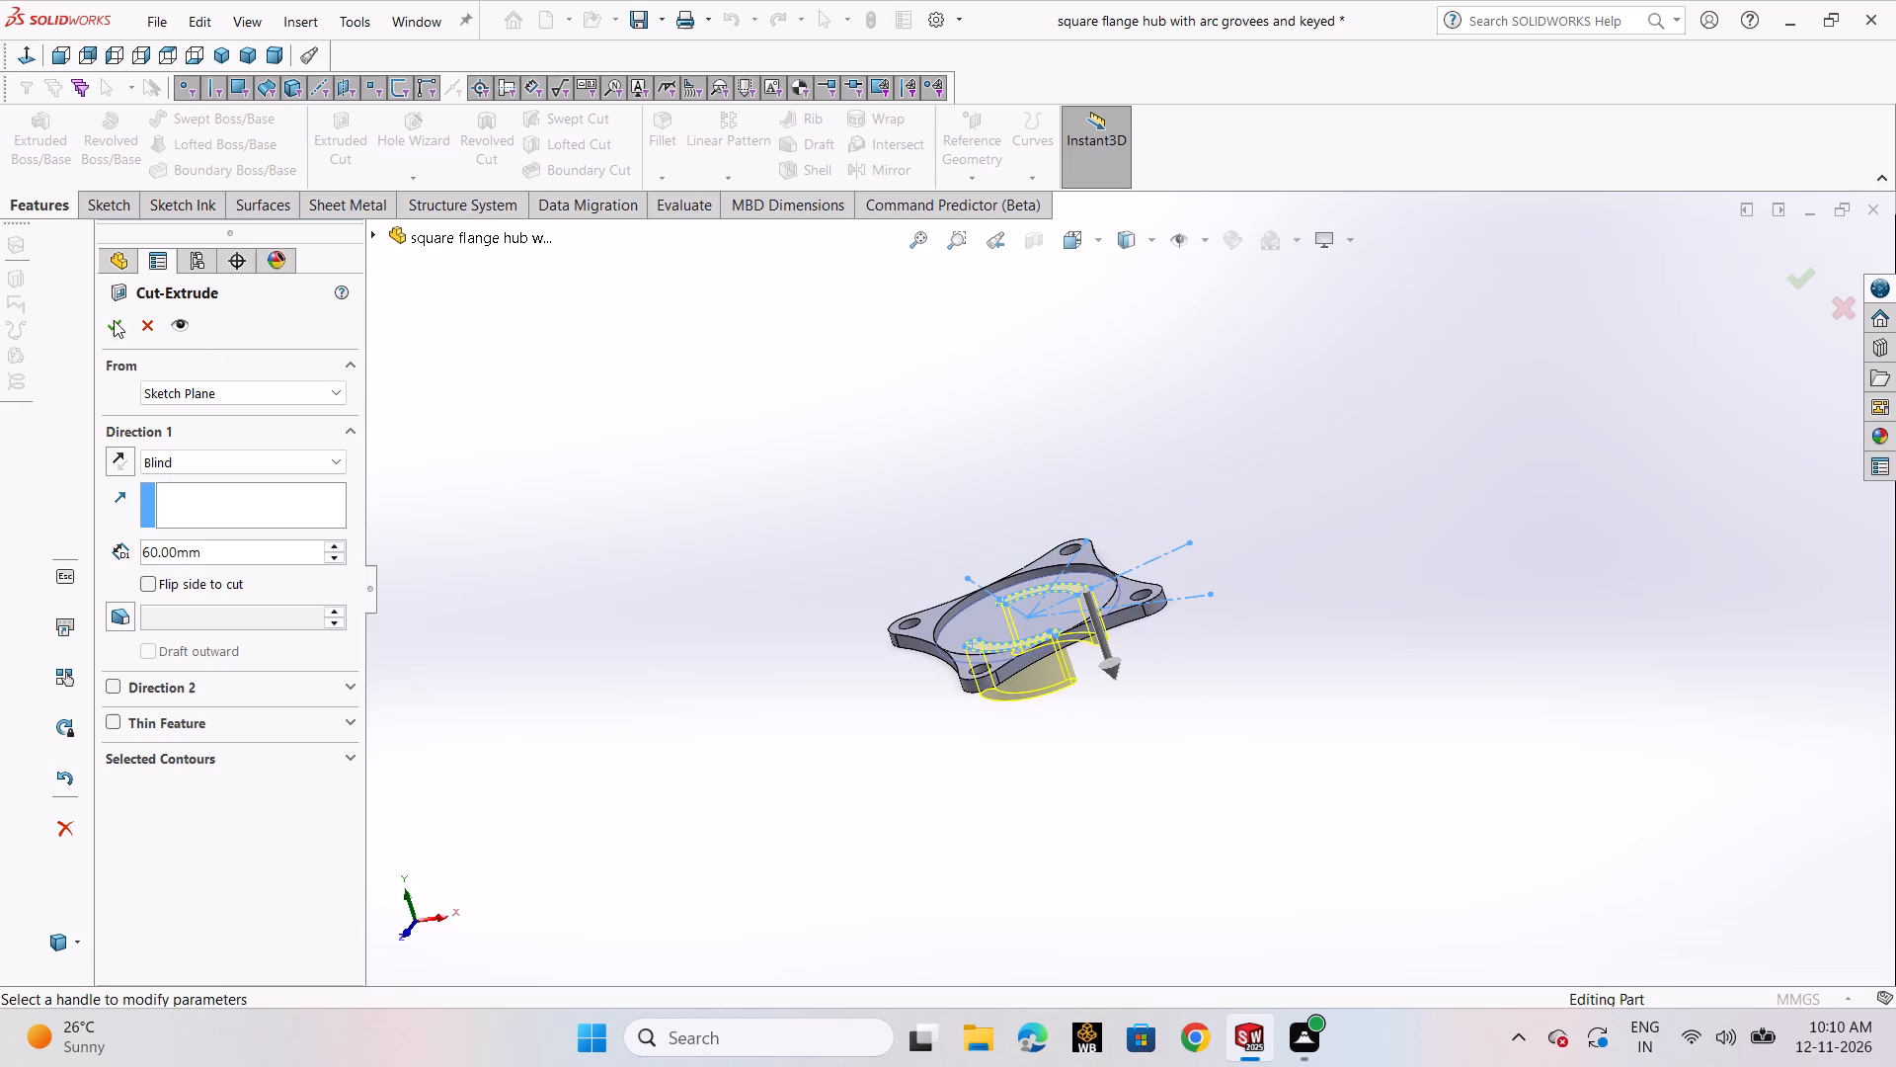
{"action": "left_click", "coordinate": [113, 320]}
{"action": "left_click", "coordinate": [496, 440]}
Start a sketch on the flange's lobed face and draw a circle of about 44 mm radius centred on the origin.
{"action": "middle_click_drag", "start_coordinate": [1312, 659], "coordinate": [1343, 863]}
{"action": "left_click", "coordinate": [1132, 650]}
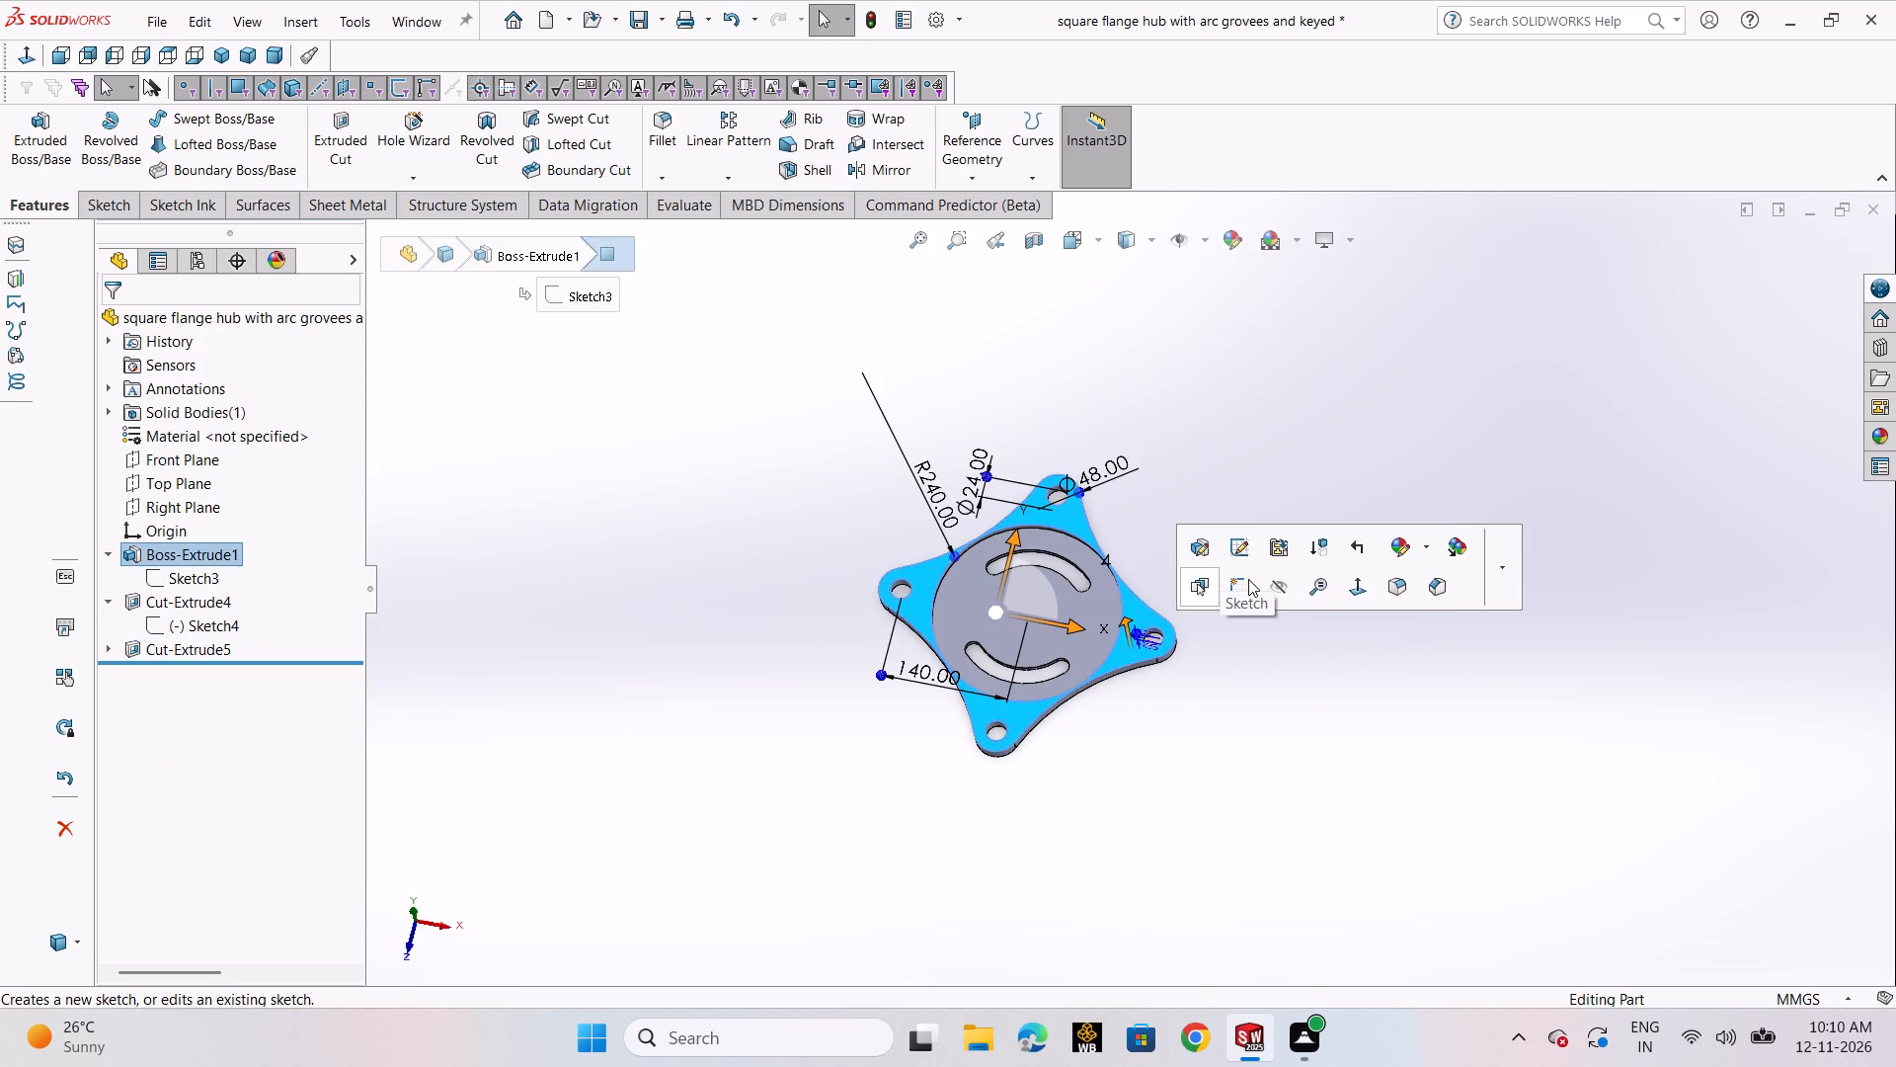
{"action": "left_click", "coordinate": [1247, 579]}
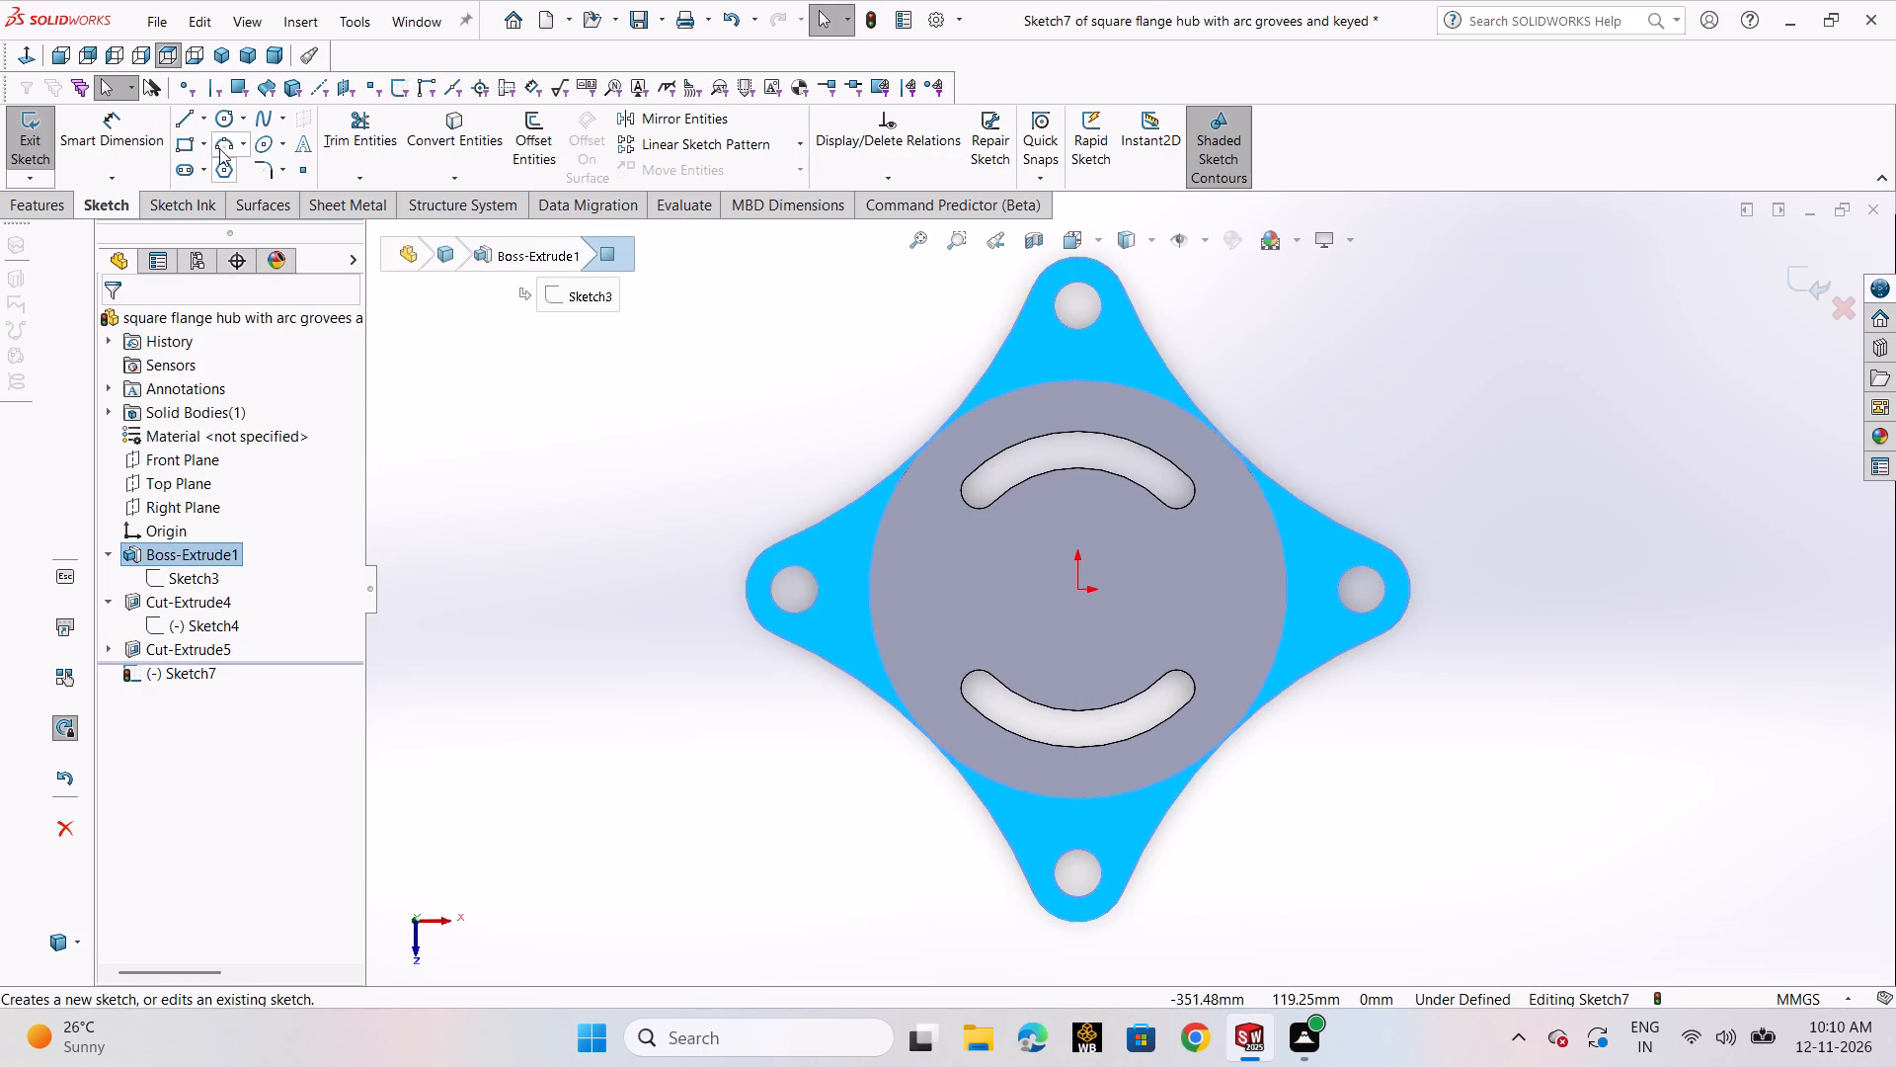
{"action": "left_click", "coordinate": [227, 119]}
{"action": "left_click", "coordinate": [230, 137]}
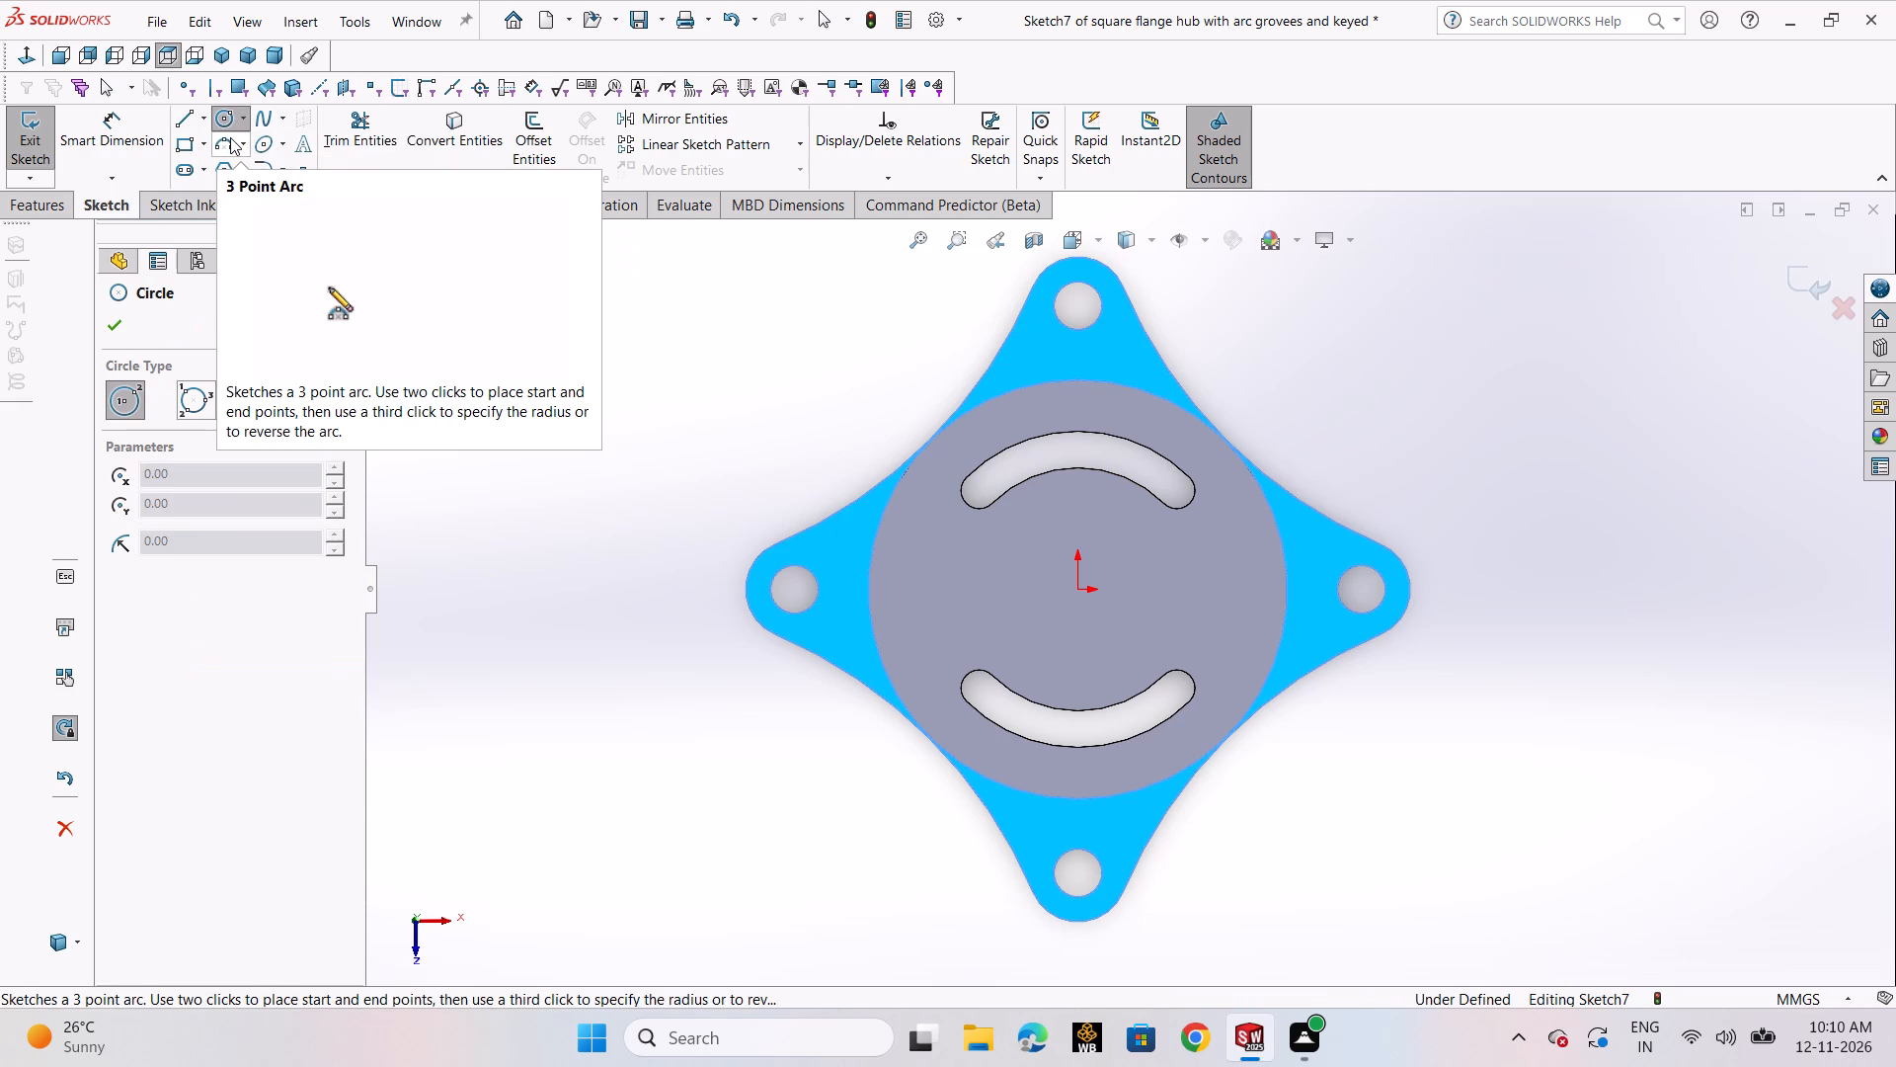
{"action": "left_click", "coordinate": [1080, 590]}
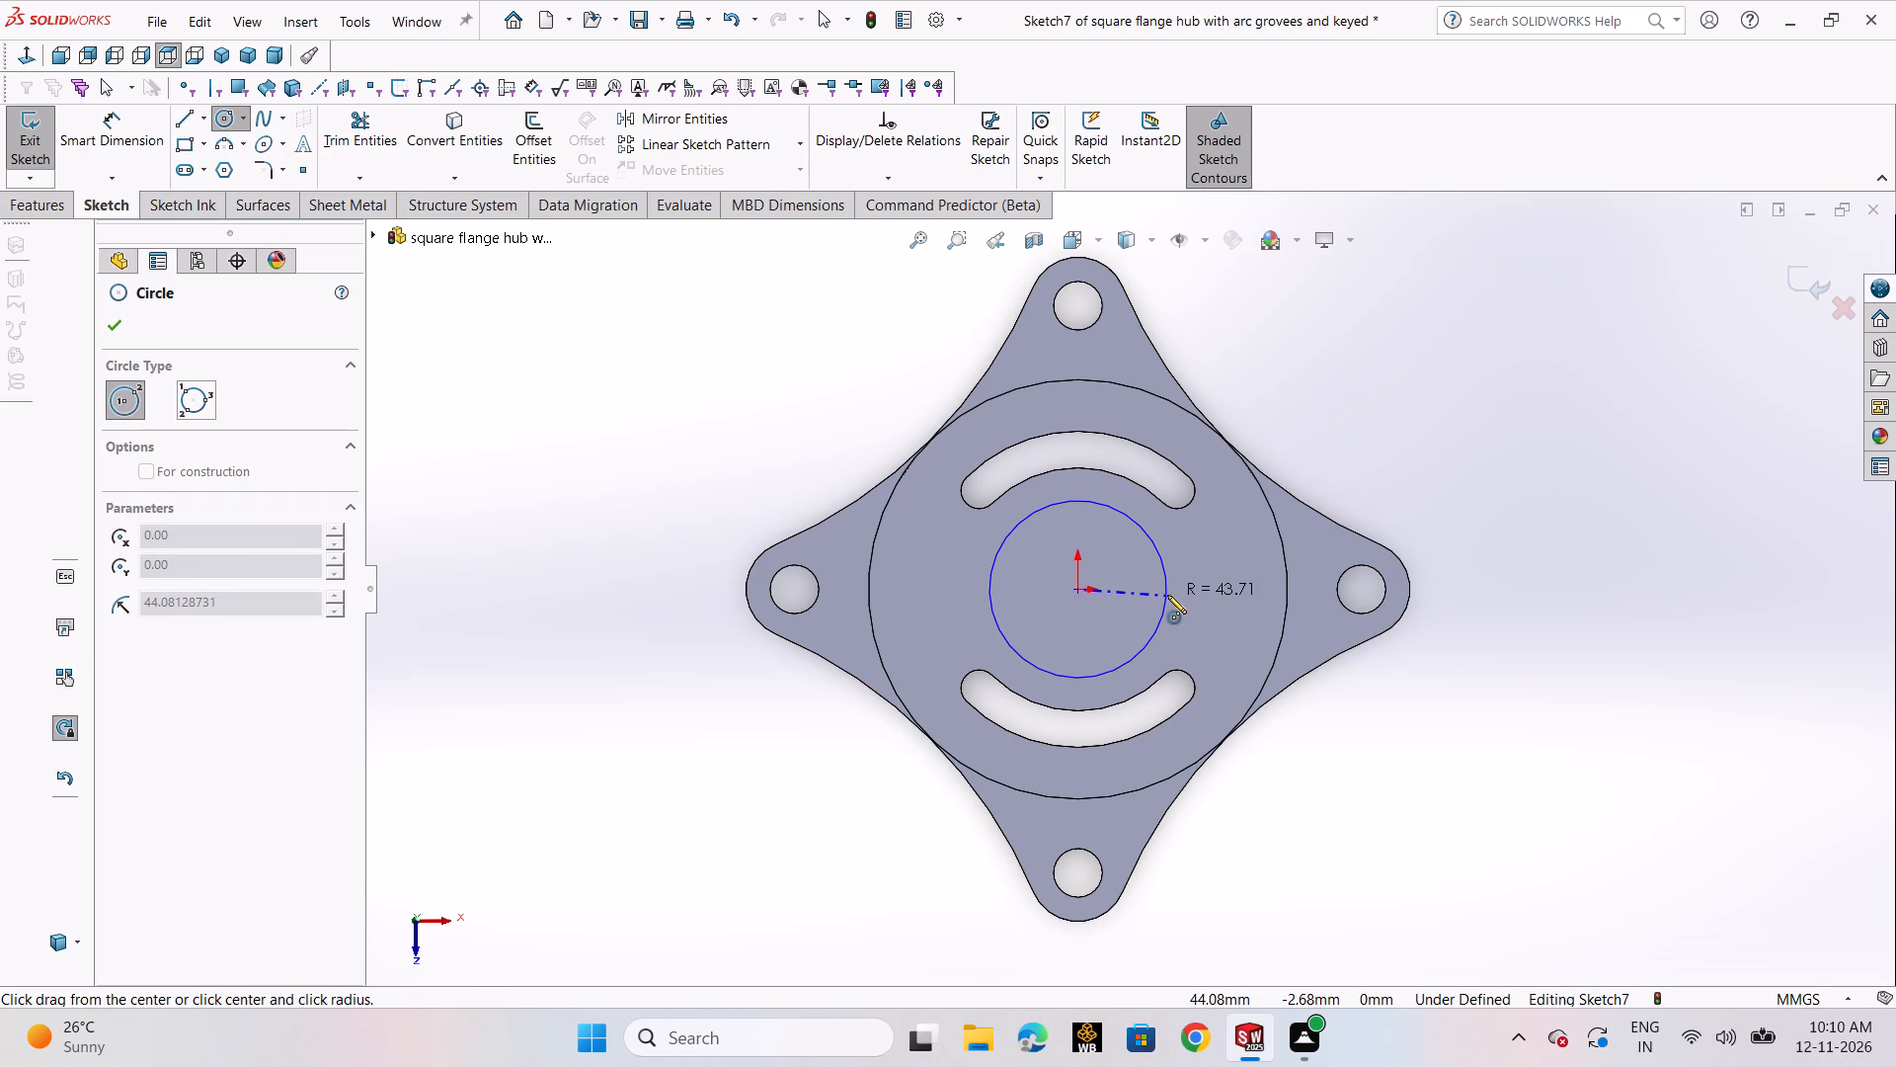
{"action": "left_click", "coordinate": [1167, 595]}
{"action": "right_click", "coordinate": [1167, 595]}
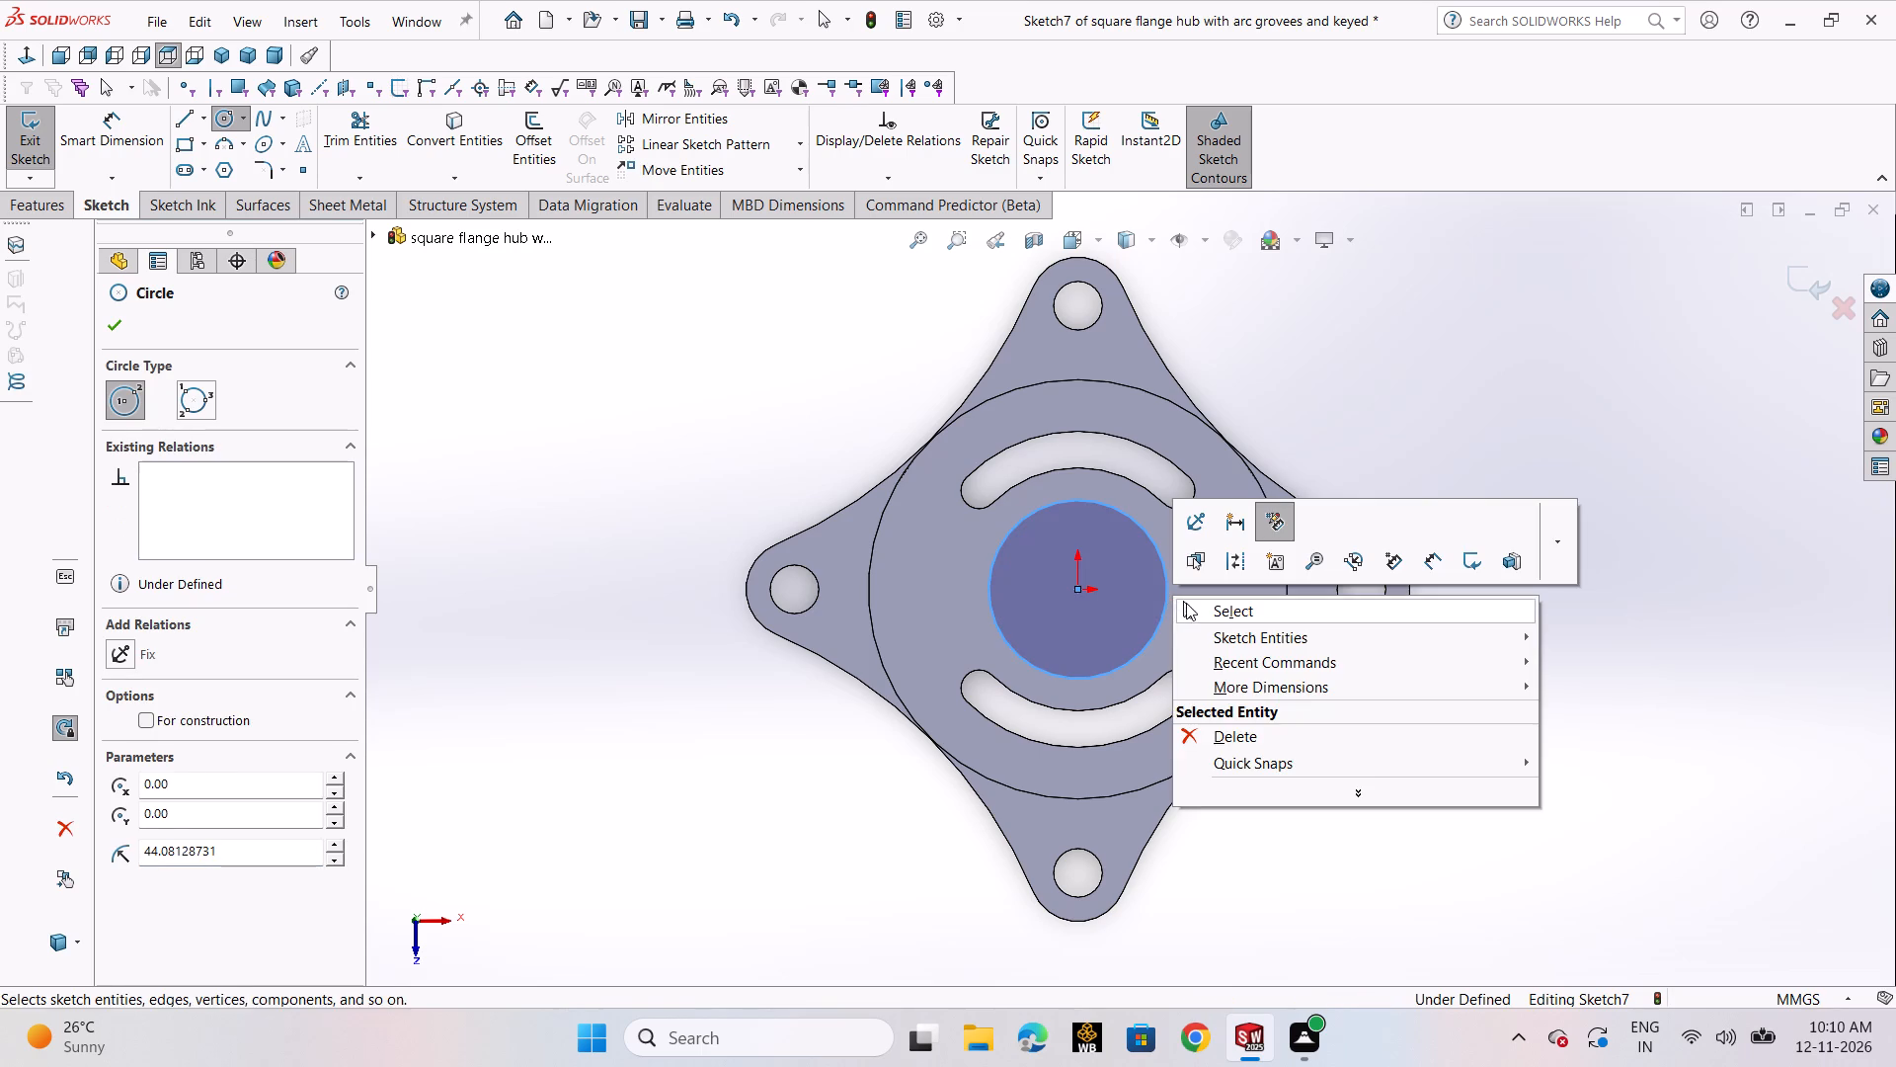
{"action": "left_click", "coordinate": [1190, 605]}
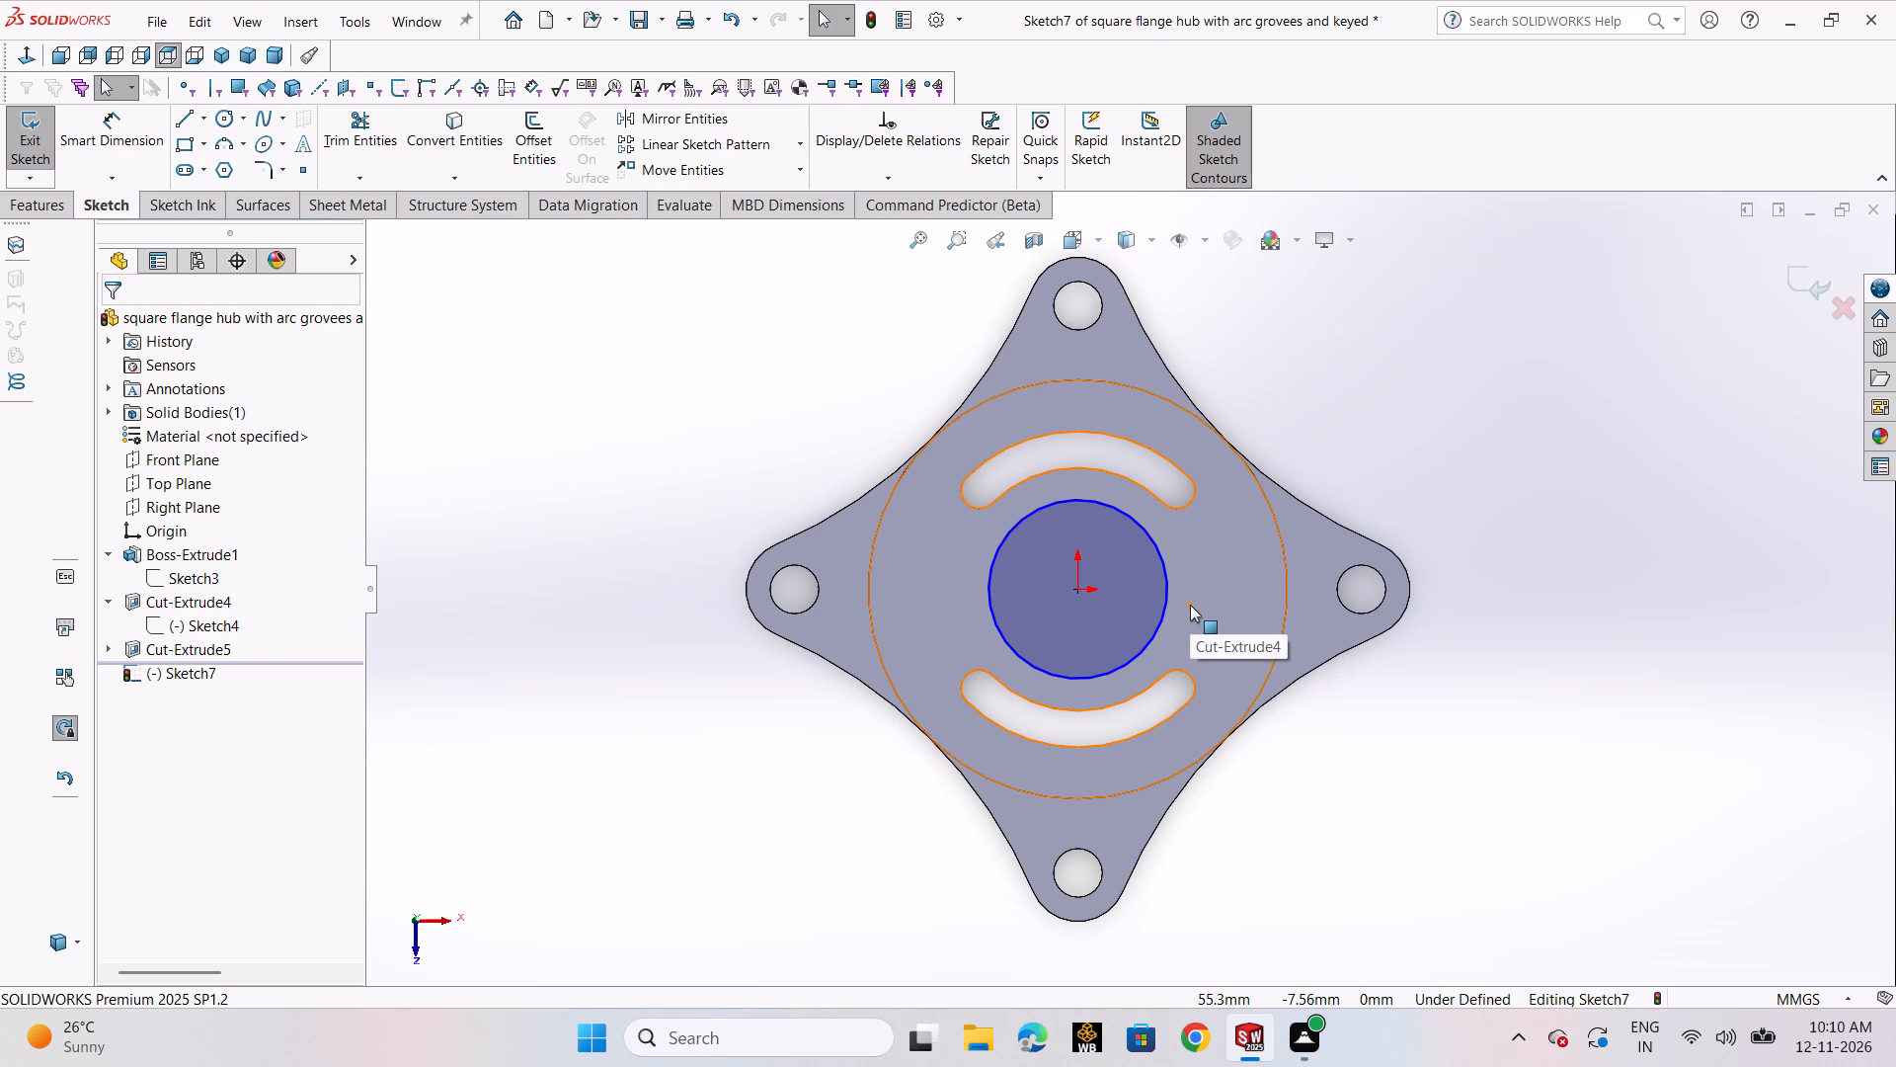
Dimension the circle around the origin to a diameter of 28 mm.
{"action": "left_click", "coordinate": [123, 122]}
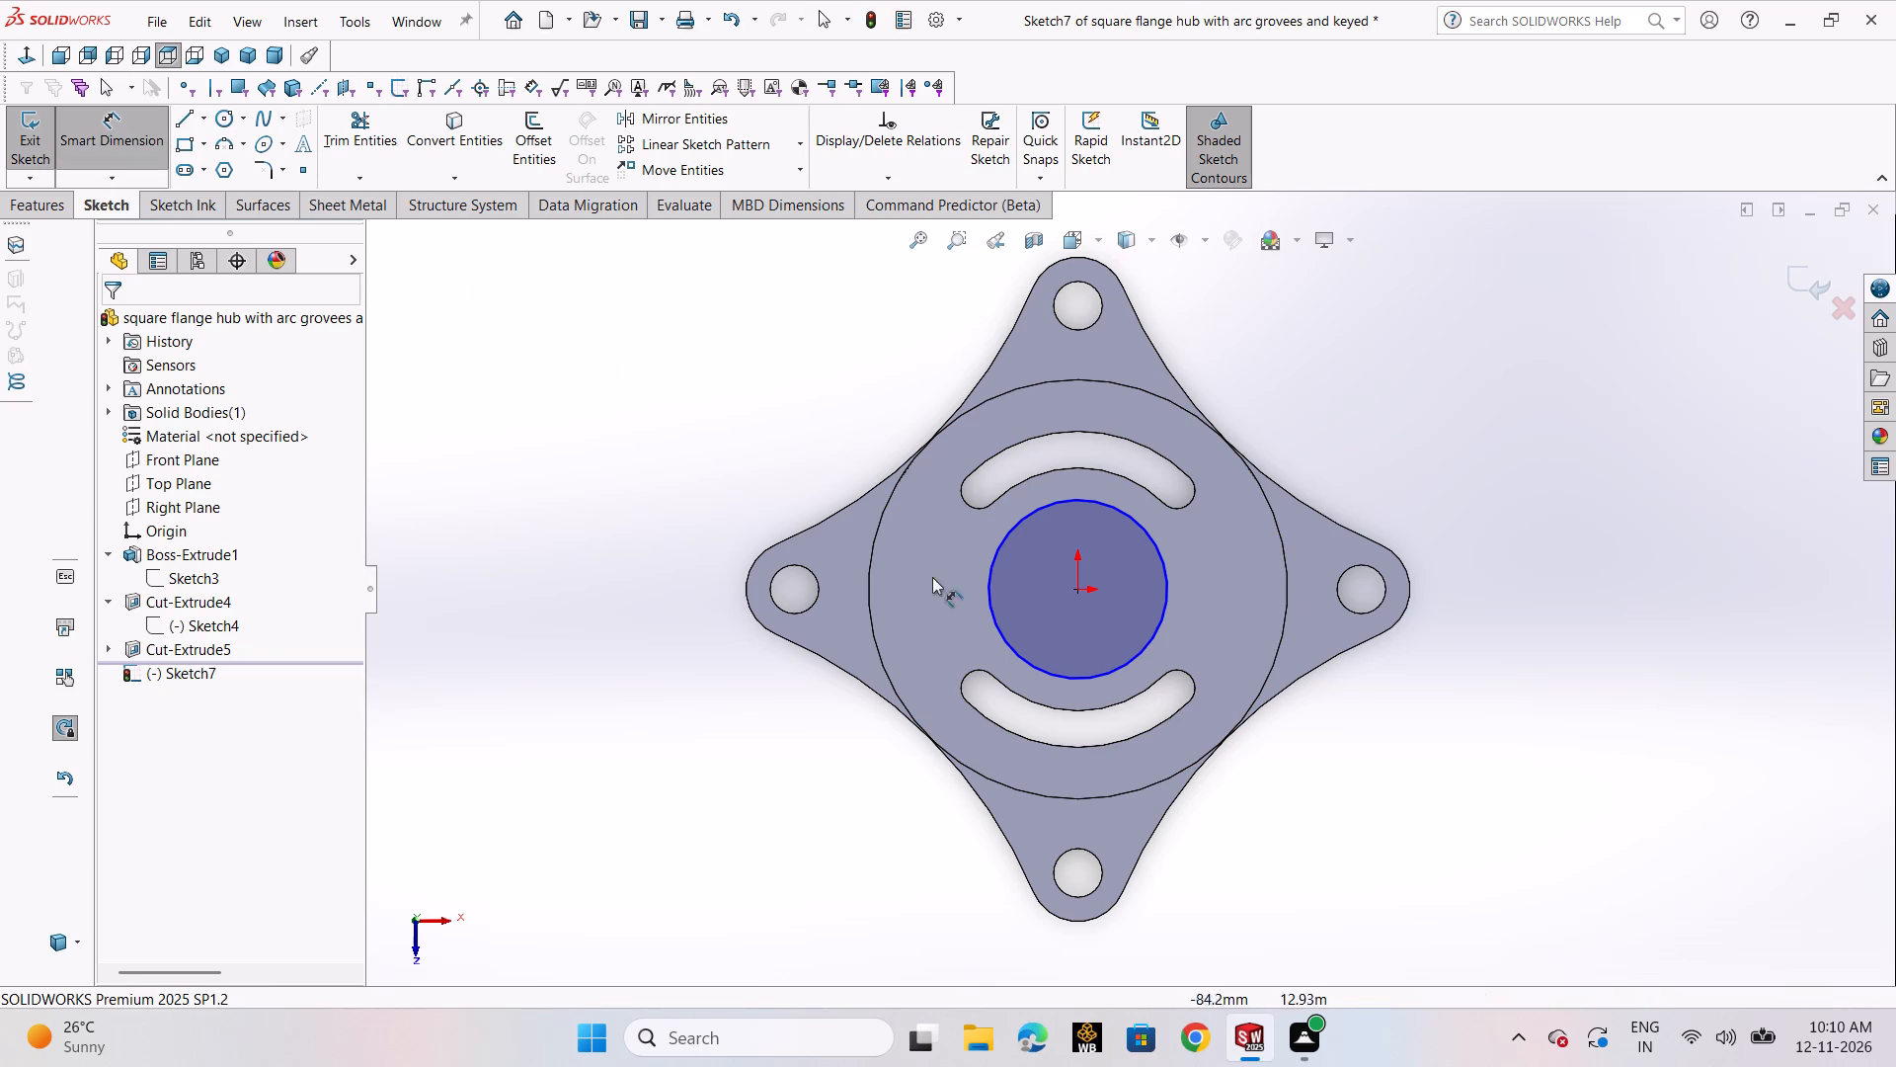
{"action": "left_click", "coordinate": [986, 588]}
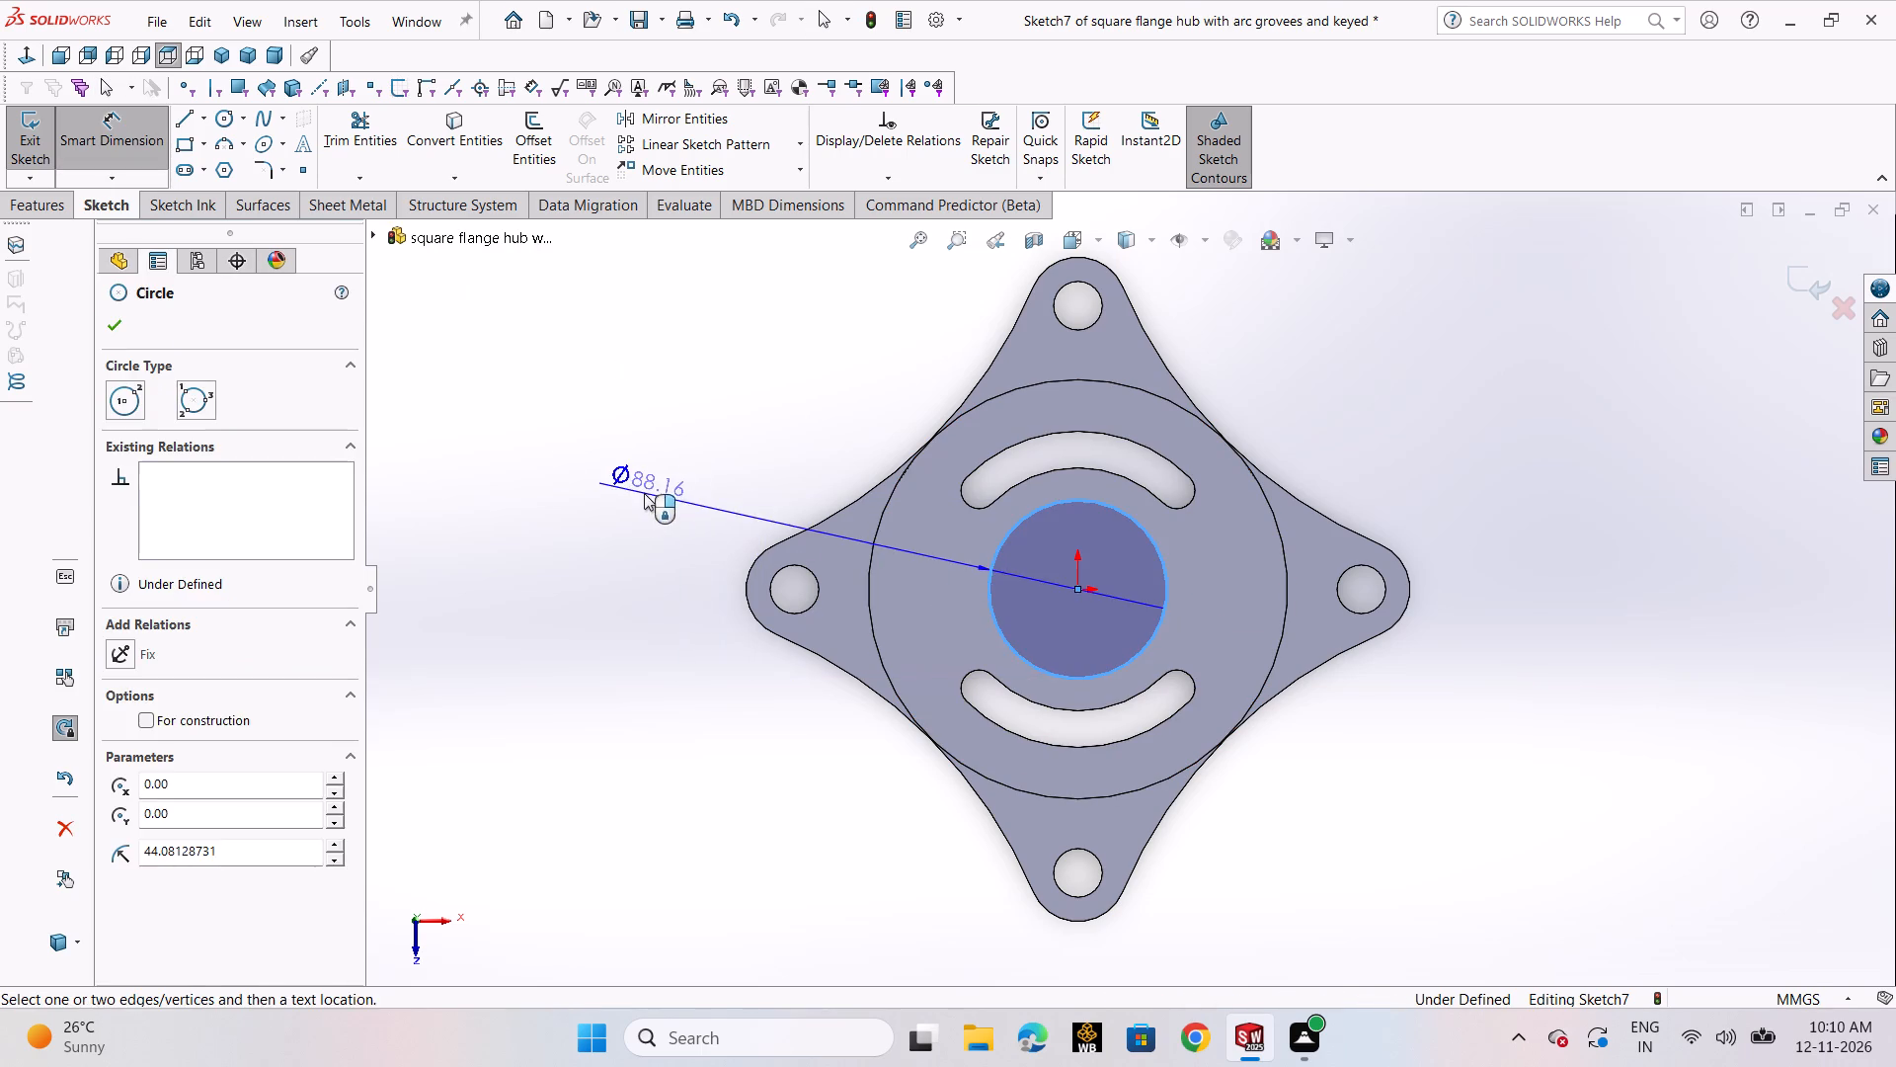
{"action": "left_click", "coordinate": [643, 492]}
{"action": "type", "text": "14"}
{"action": "type", "text": "+14"}
{"action": "key", "text": "Return"}
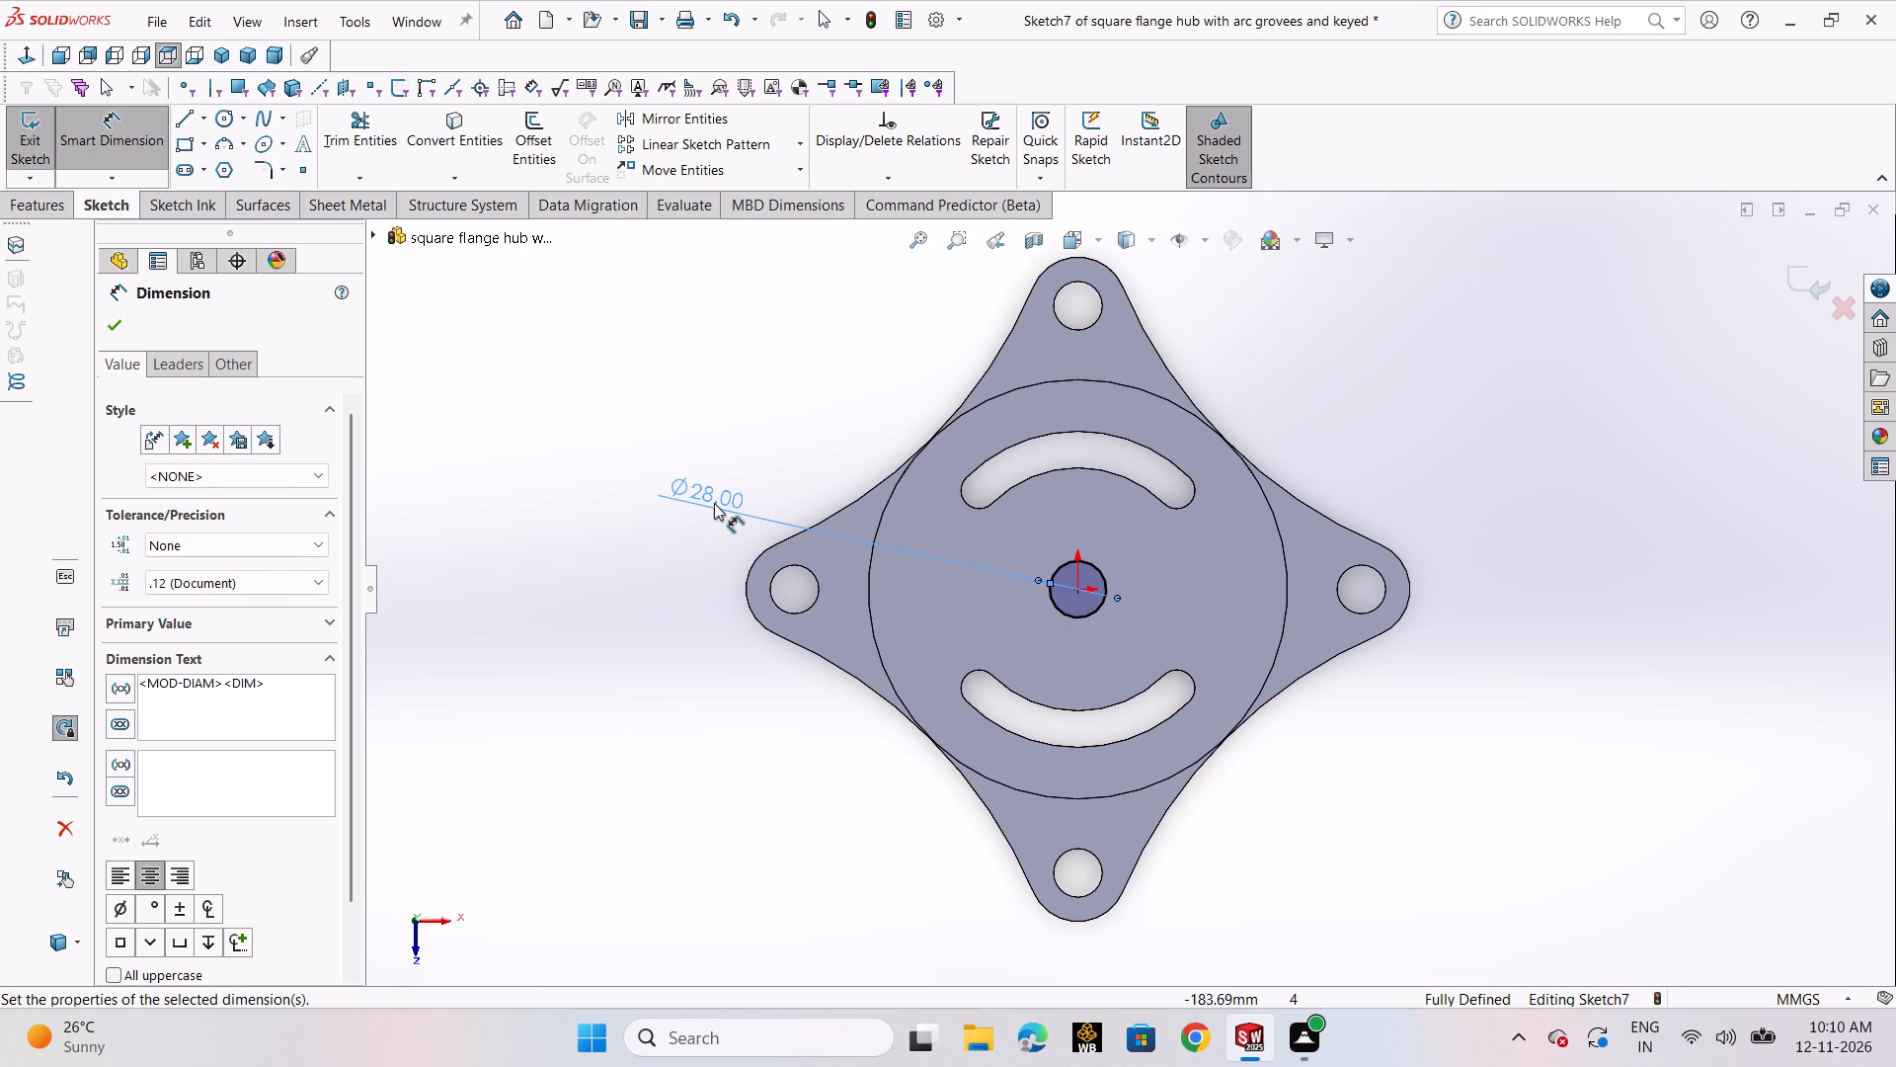
Set the diameter of the circle around the origin to 168 mm.
{"action": "double_click", "coordinate": [718, 503]}
{"action": "type", "text": "28"}
{"action": "type", "text": "*6"}
{"action": "key", "text": "Return"}
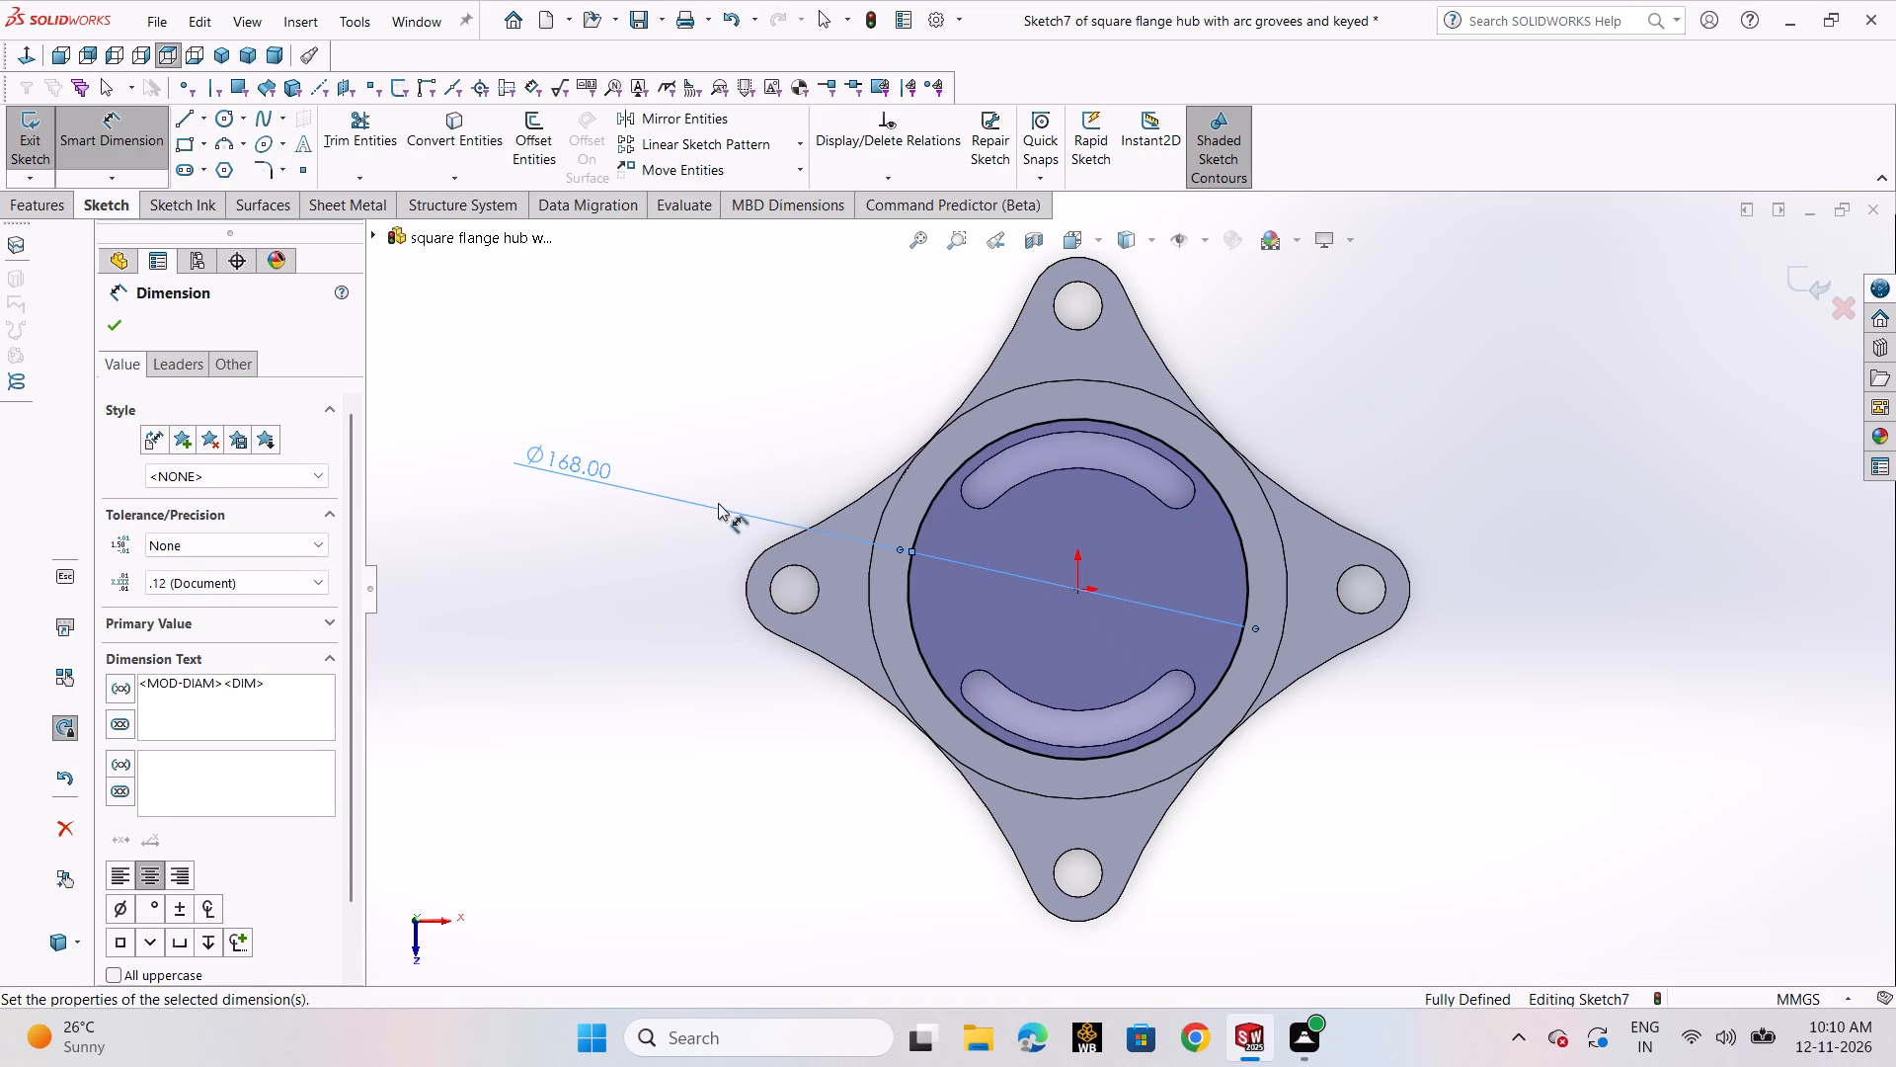
Set the diameter of the circle around the origin to 84 mm.
{"action": "double_click", "coordinate": [561, 463]}
{"action": "type", "text": "28*3"}
{"action": "key", "text": "Return"}
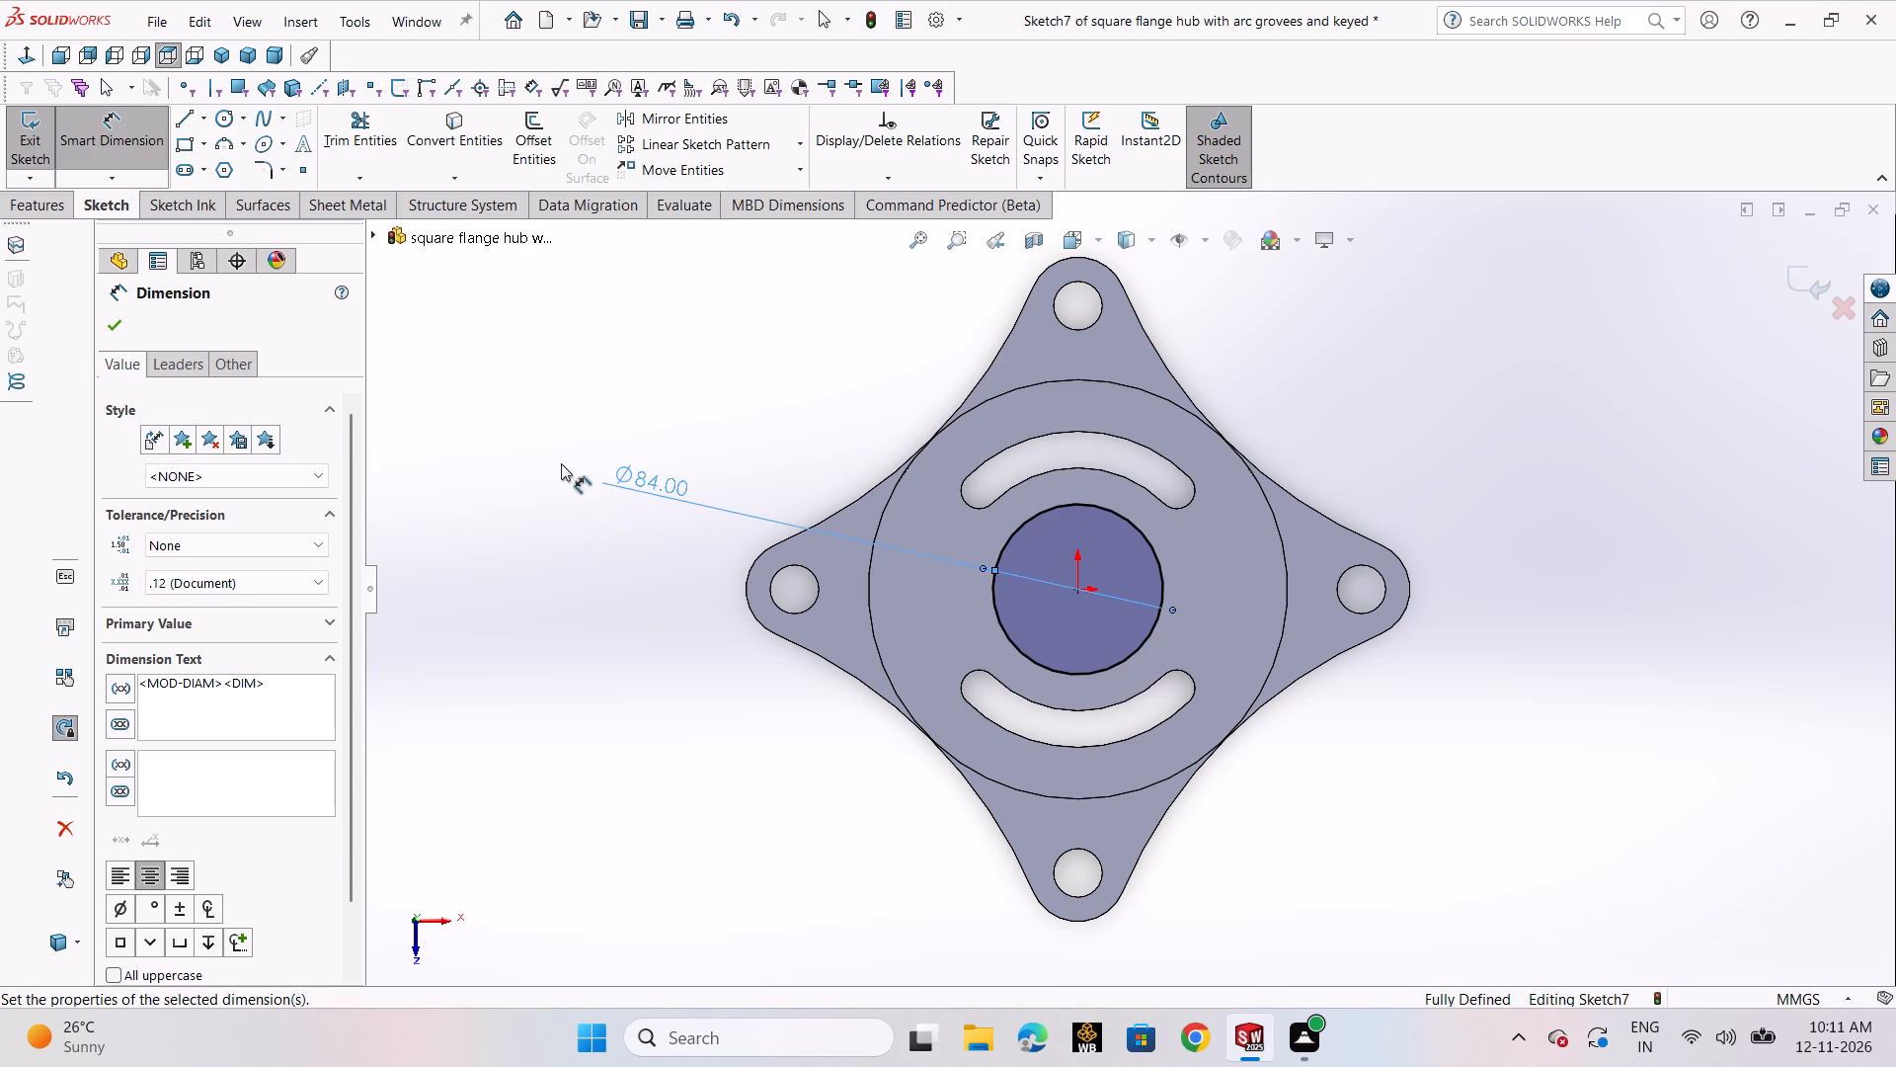
{"action": "left_click", "coordinate": [117, 331]}
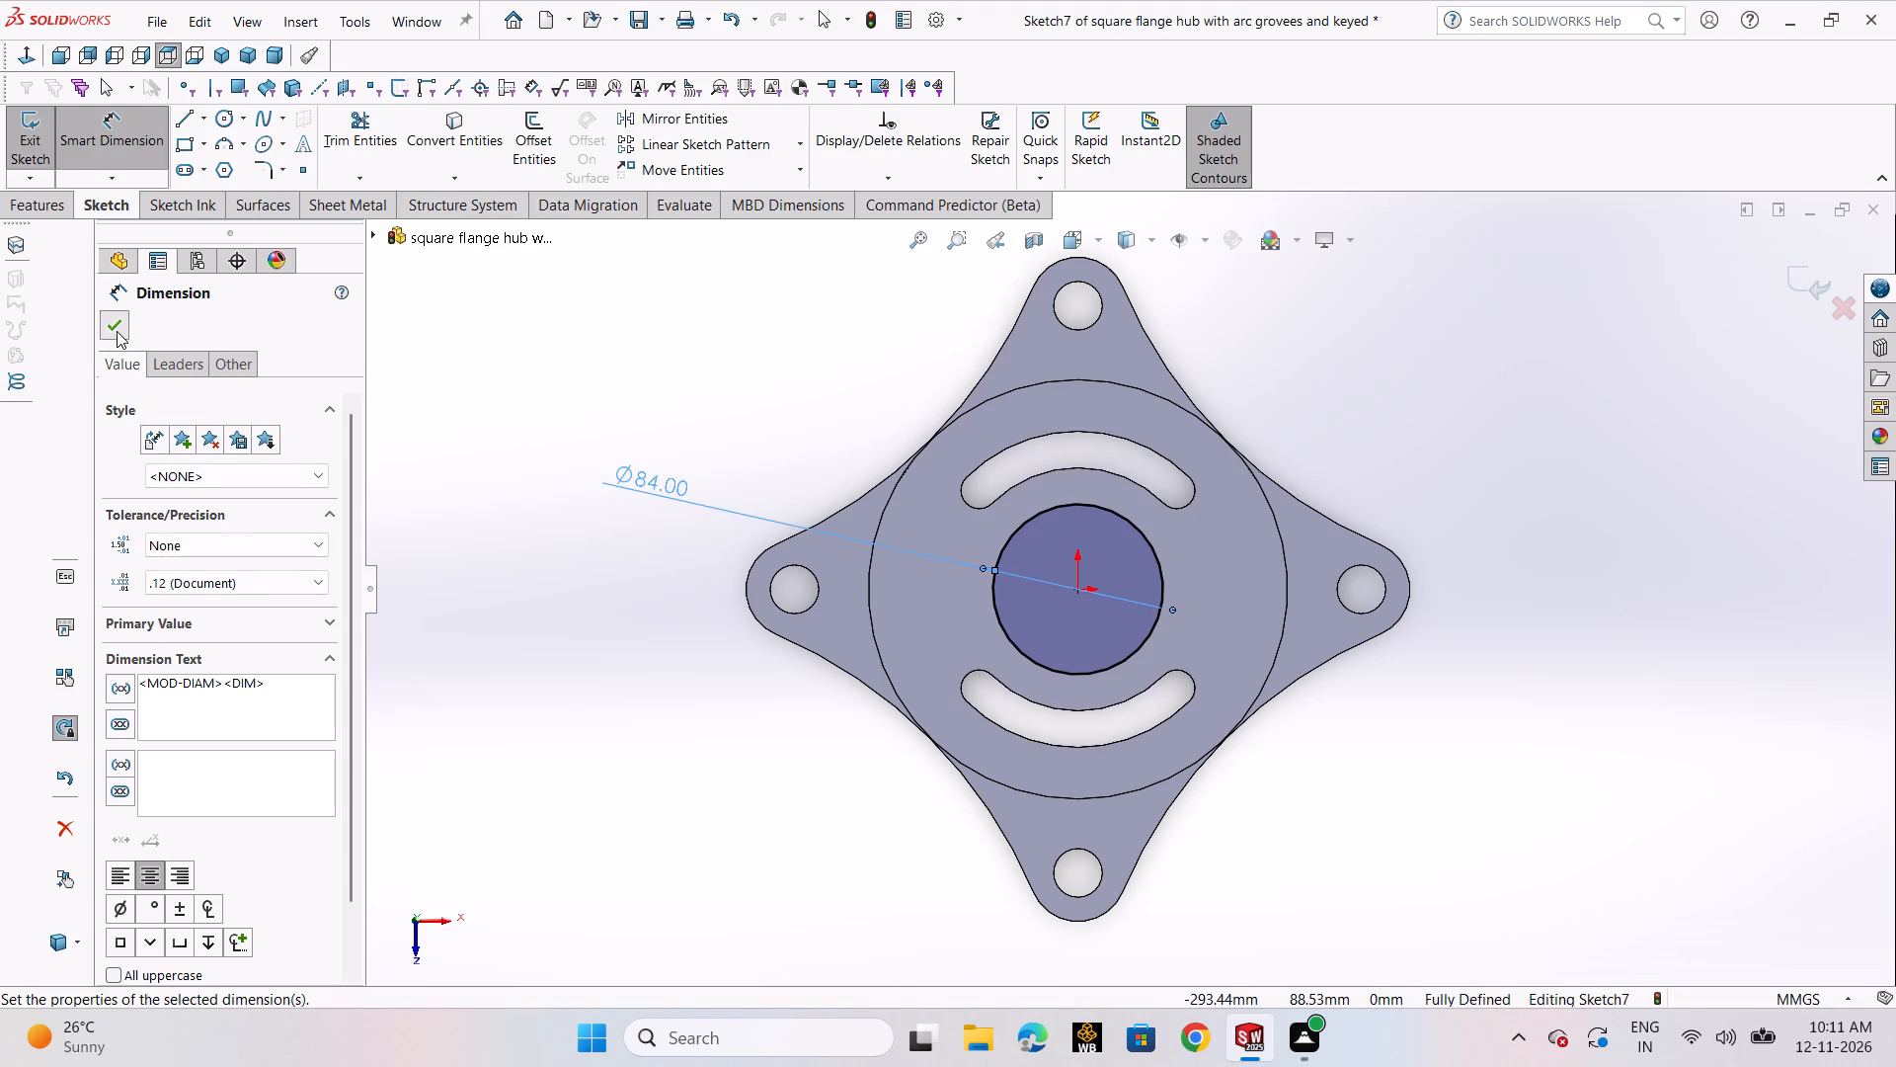
Draw a smaller circle centred on the origin inside the 84 mm circle and dimension its diameter to 48 mm.
{"action": "left_click", "coordinate": [228, 125]}
{"action": "left_click", "coordinate": [234, 136]}
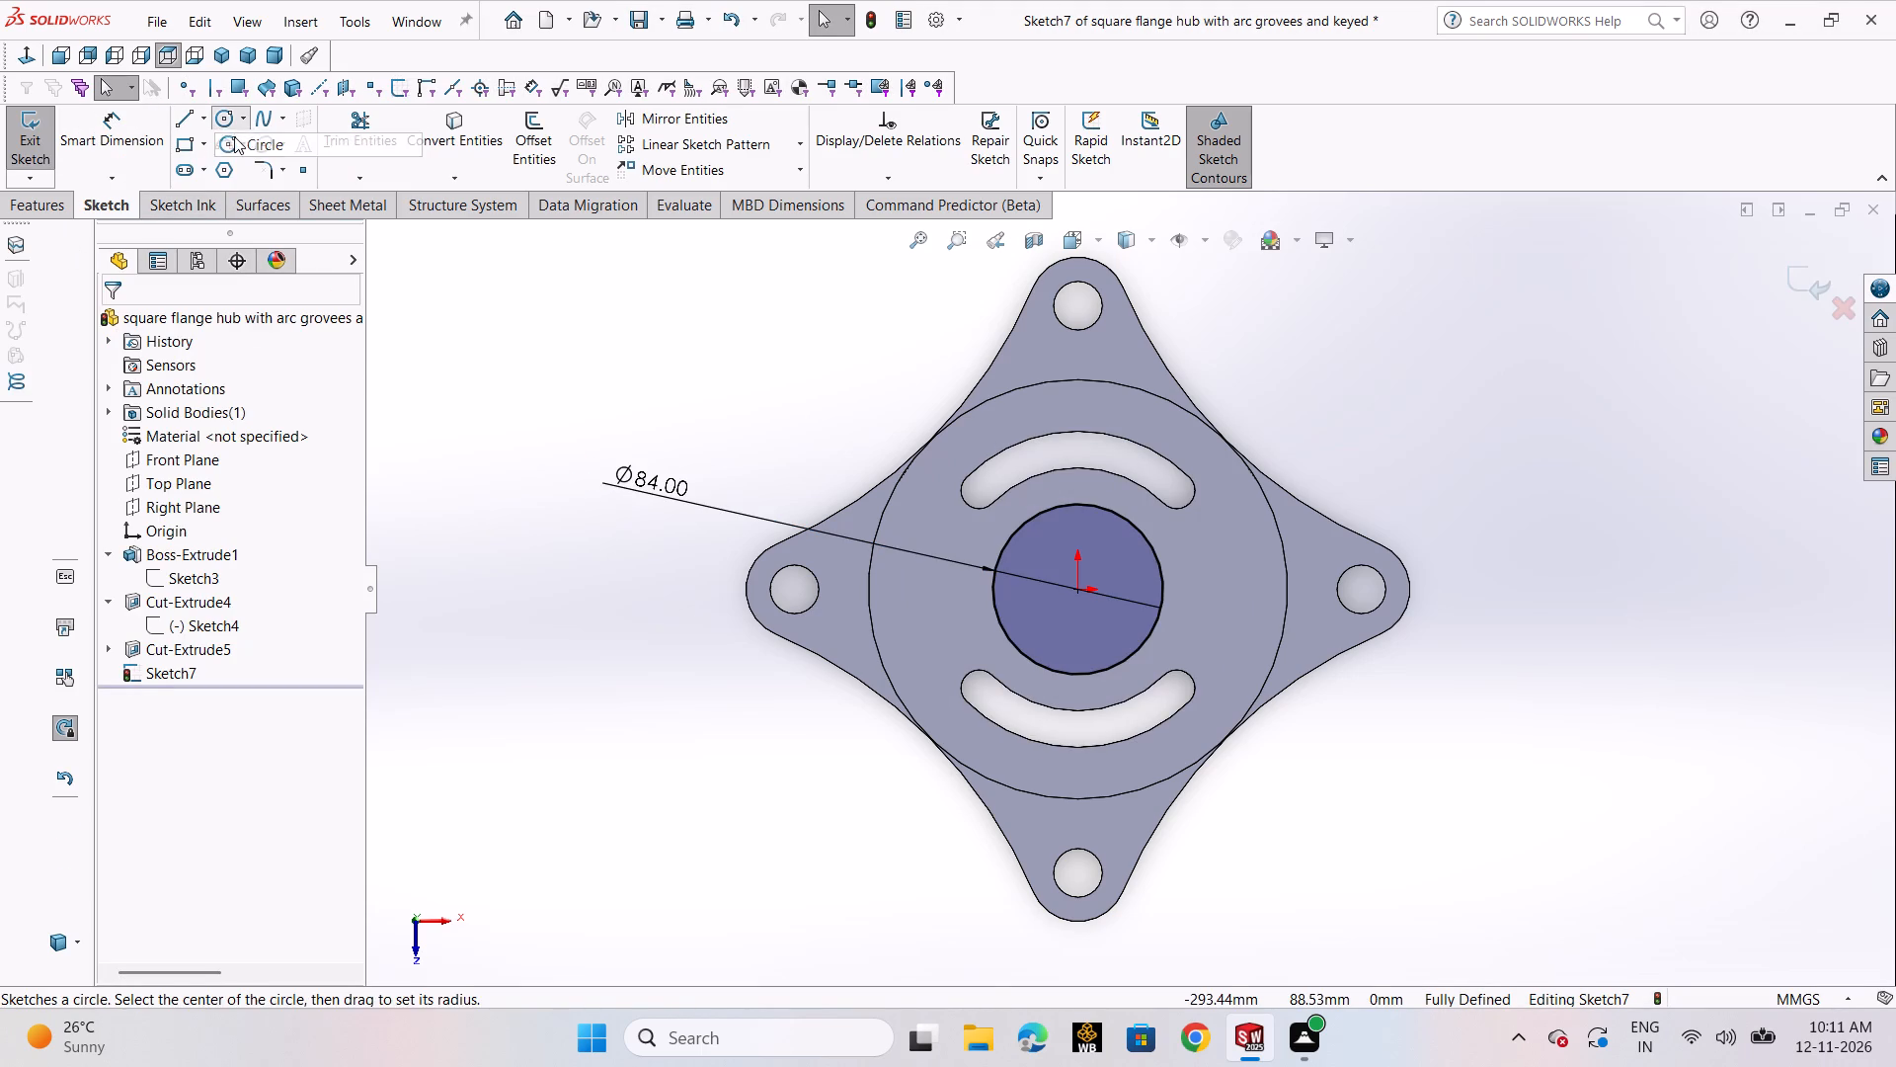
{"action": "left_click", "coordinate": [1079, 589]}
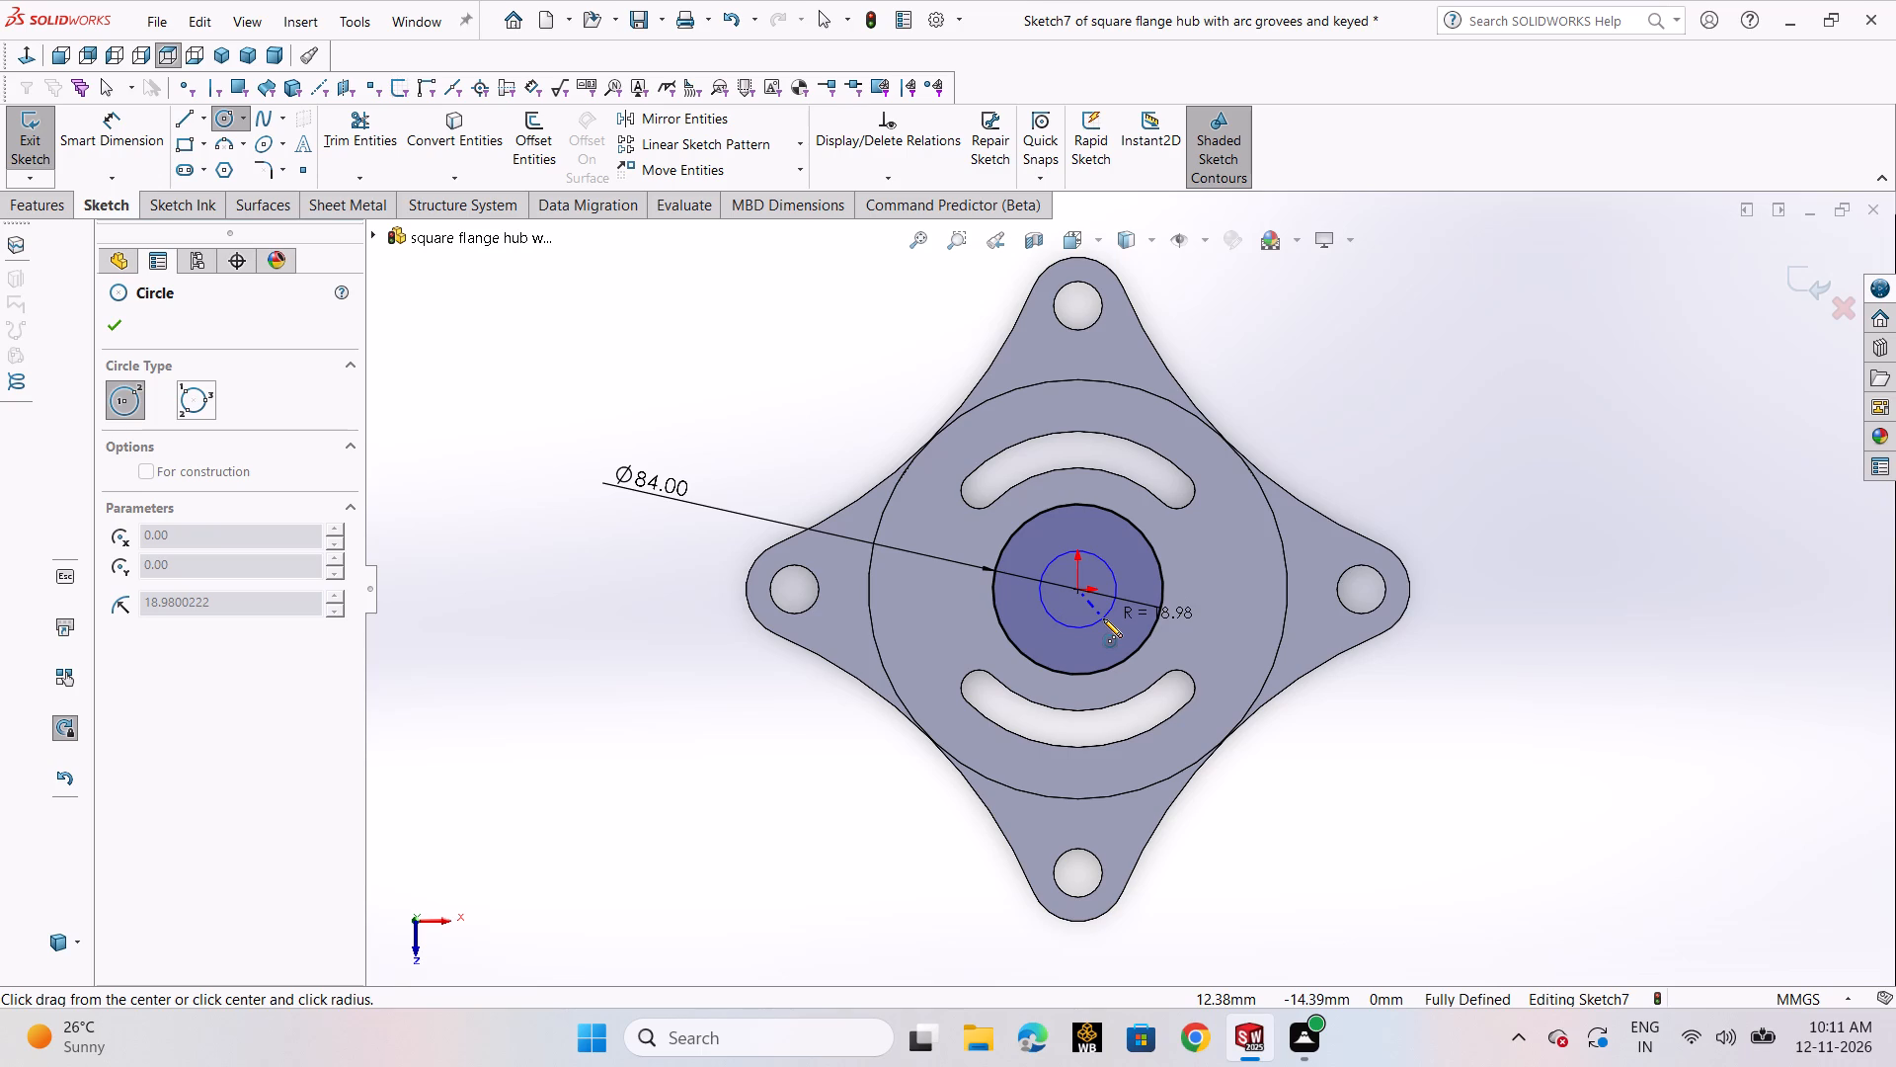
{"action": "left_click", "coordinate": [1103, 618]}
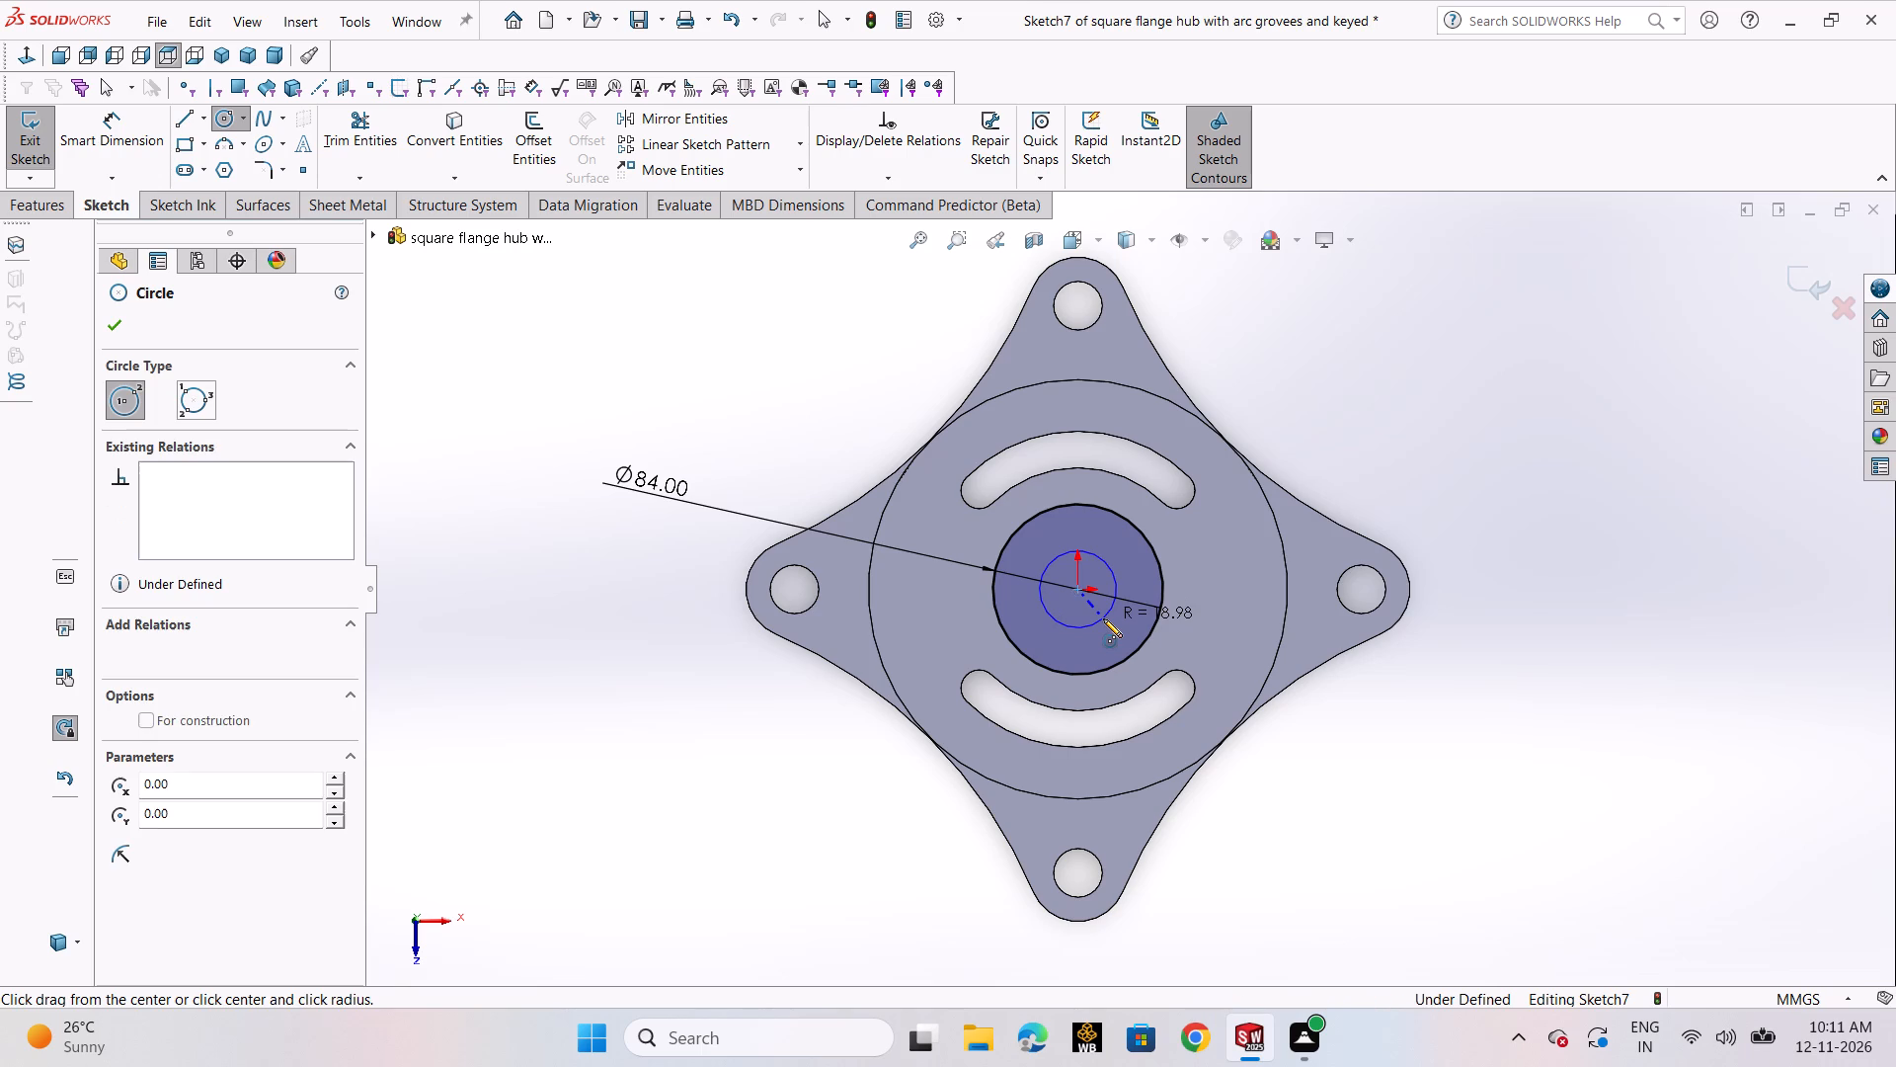
{"action": "left_click", "coordinate": [113, 139]}
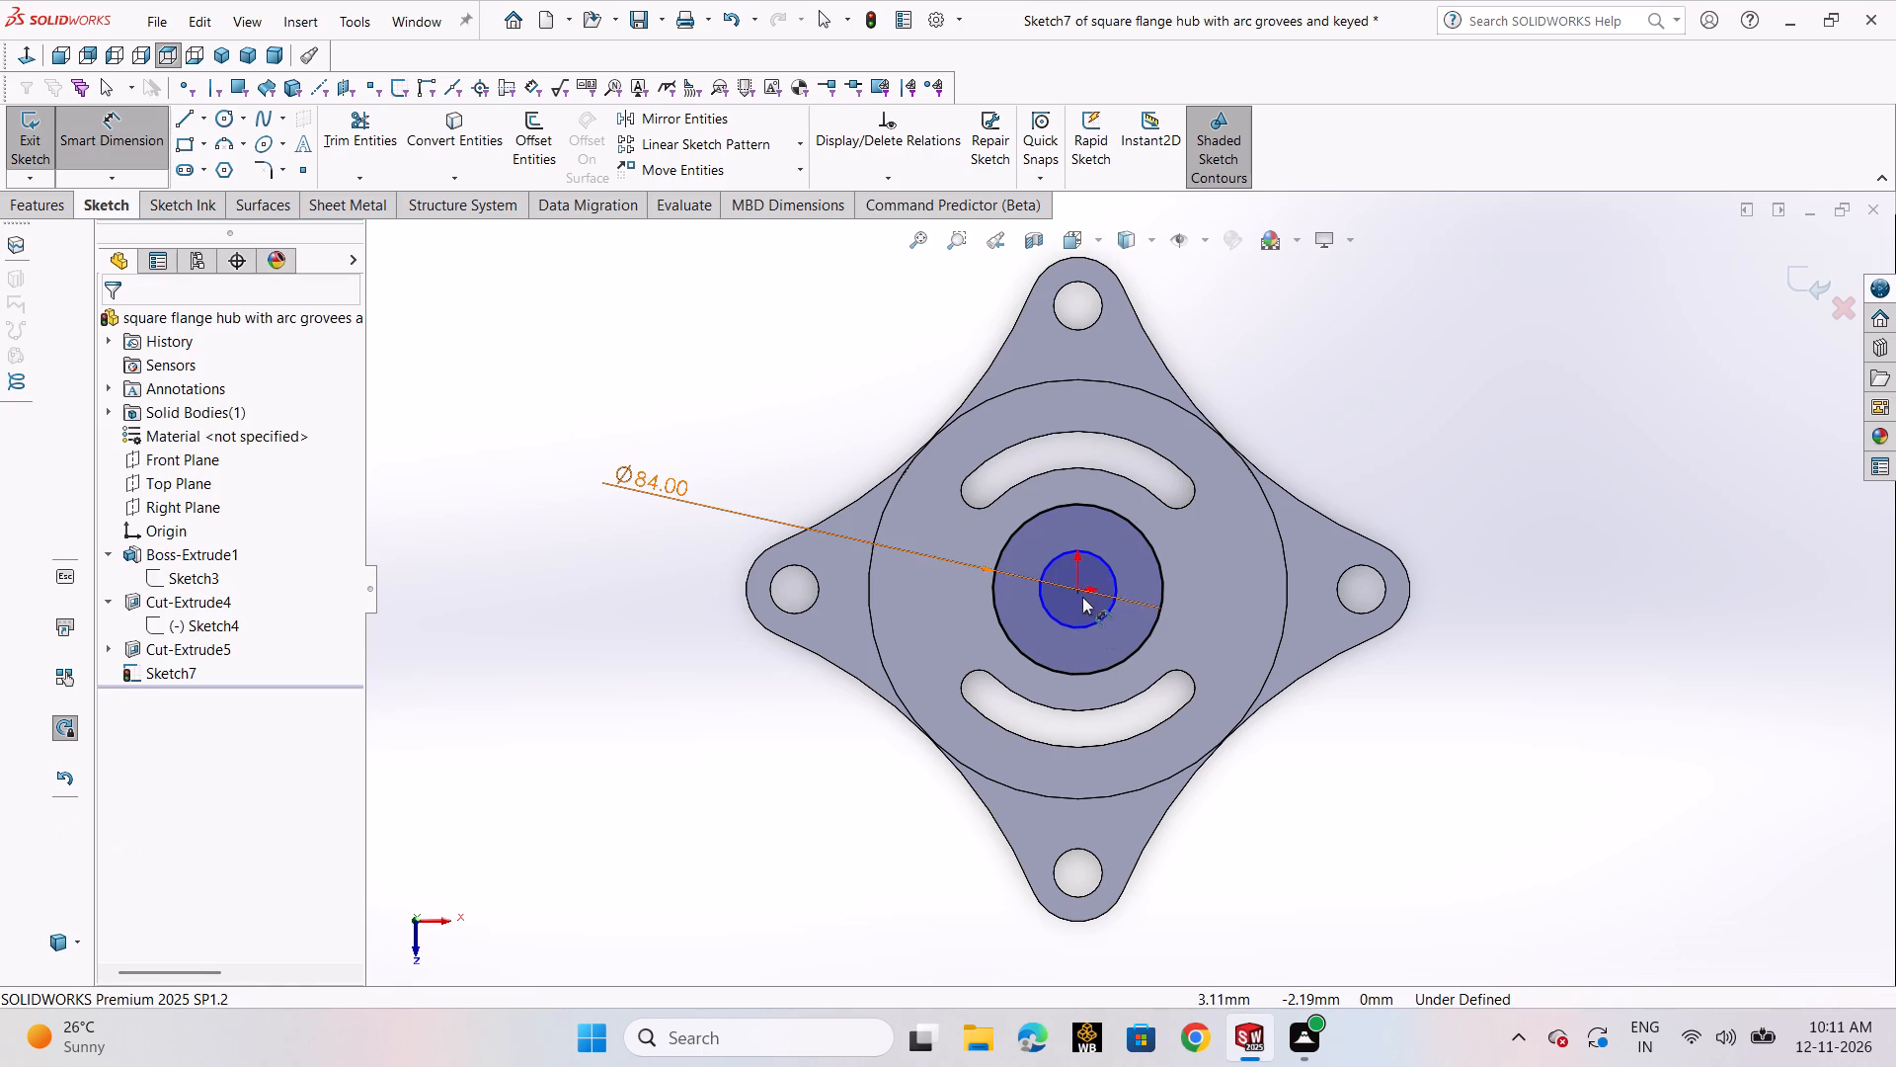
{"action": "left_click", "coordinate": [1080, 625]}
{"action": "left_click", "coordinate": [572, 651]}
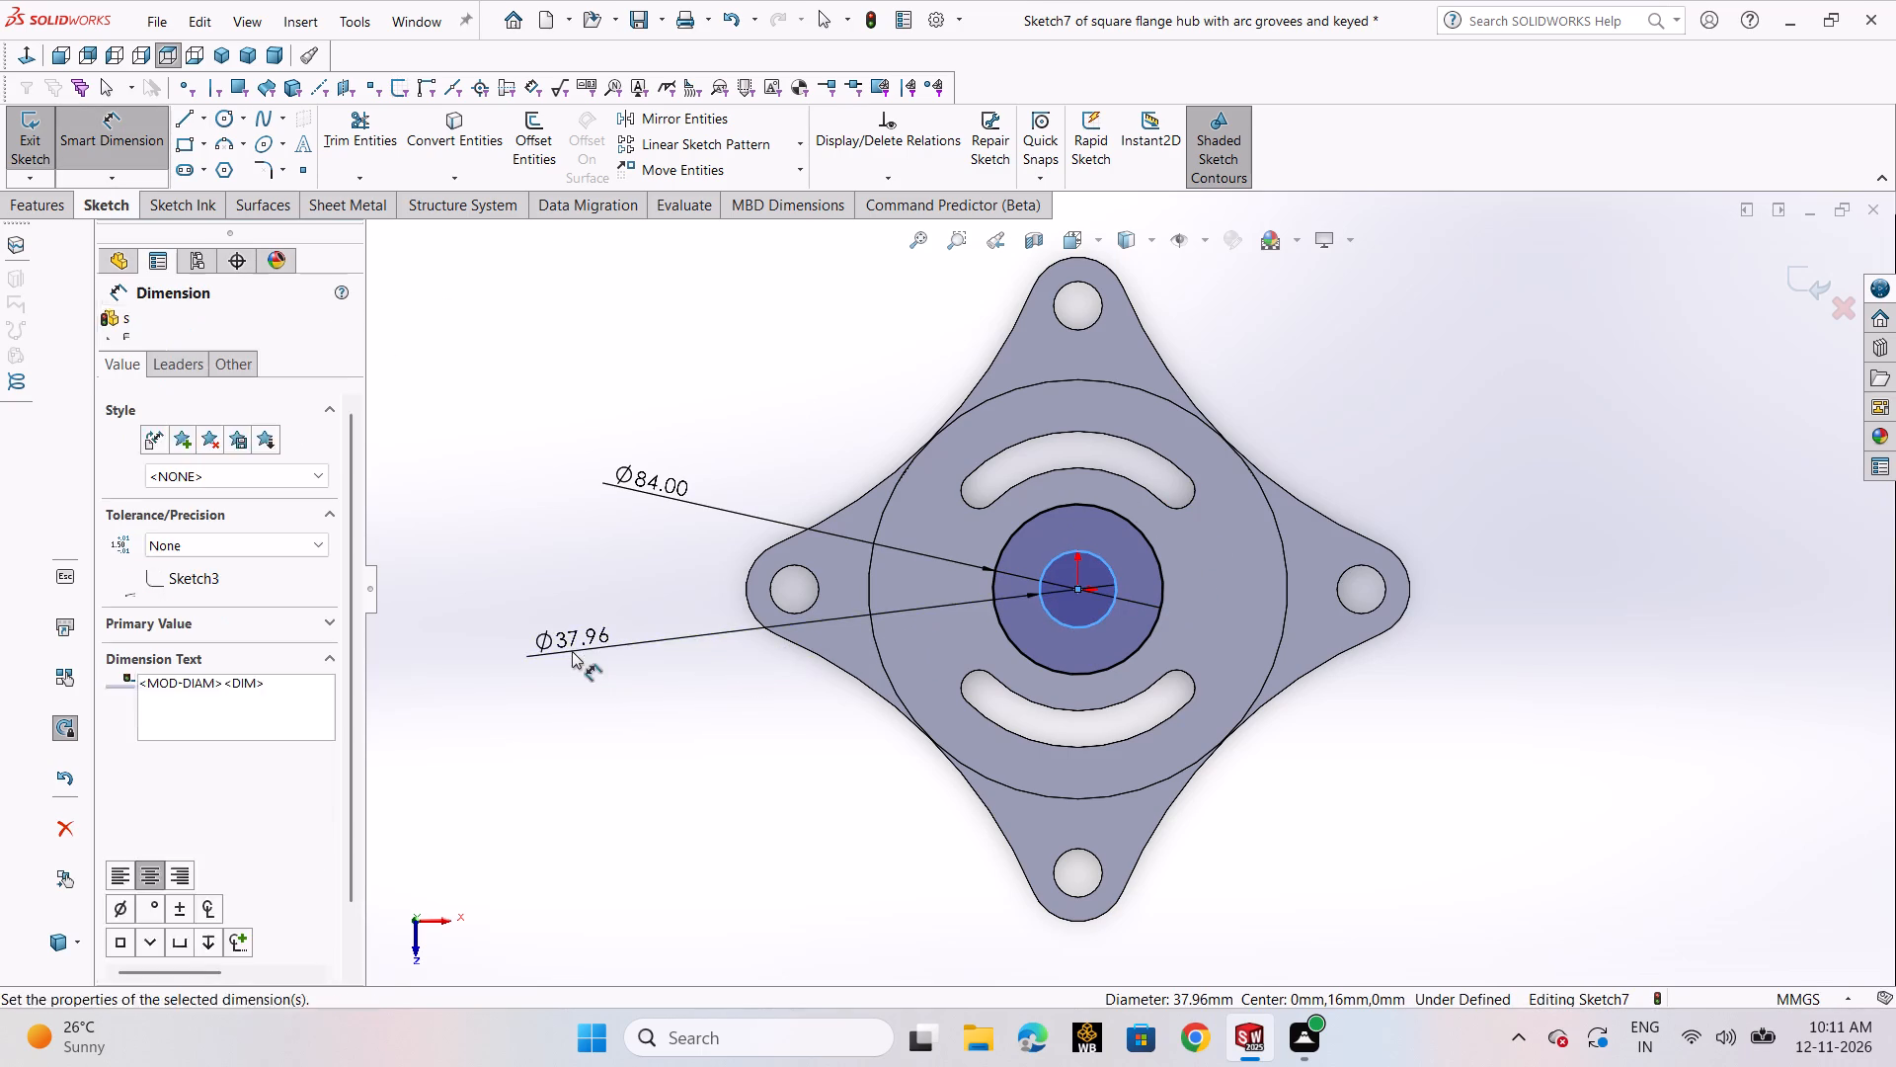
{"action": "type", "text": "16*3"}
{"action": "key", "text": "Return"}
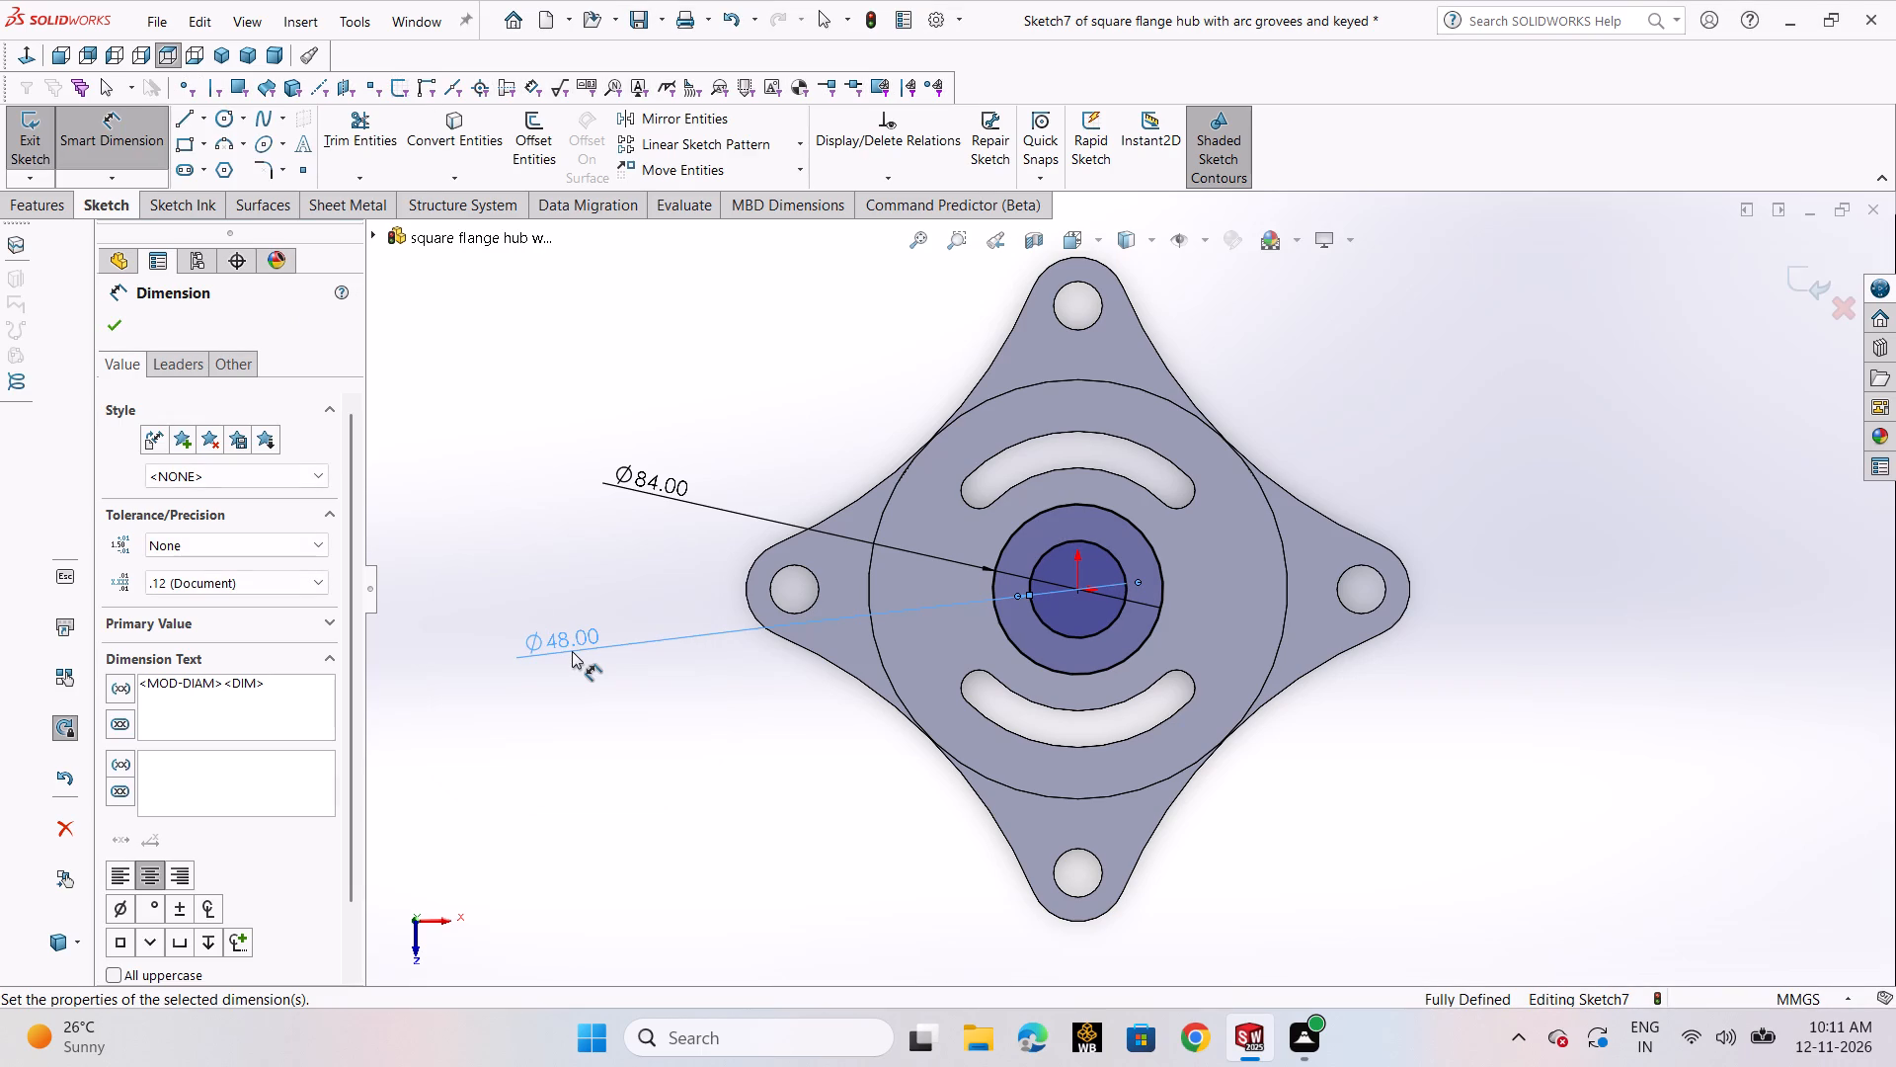
{"action": "left_click", "coordinate": [106, 334]}
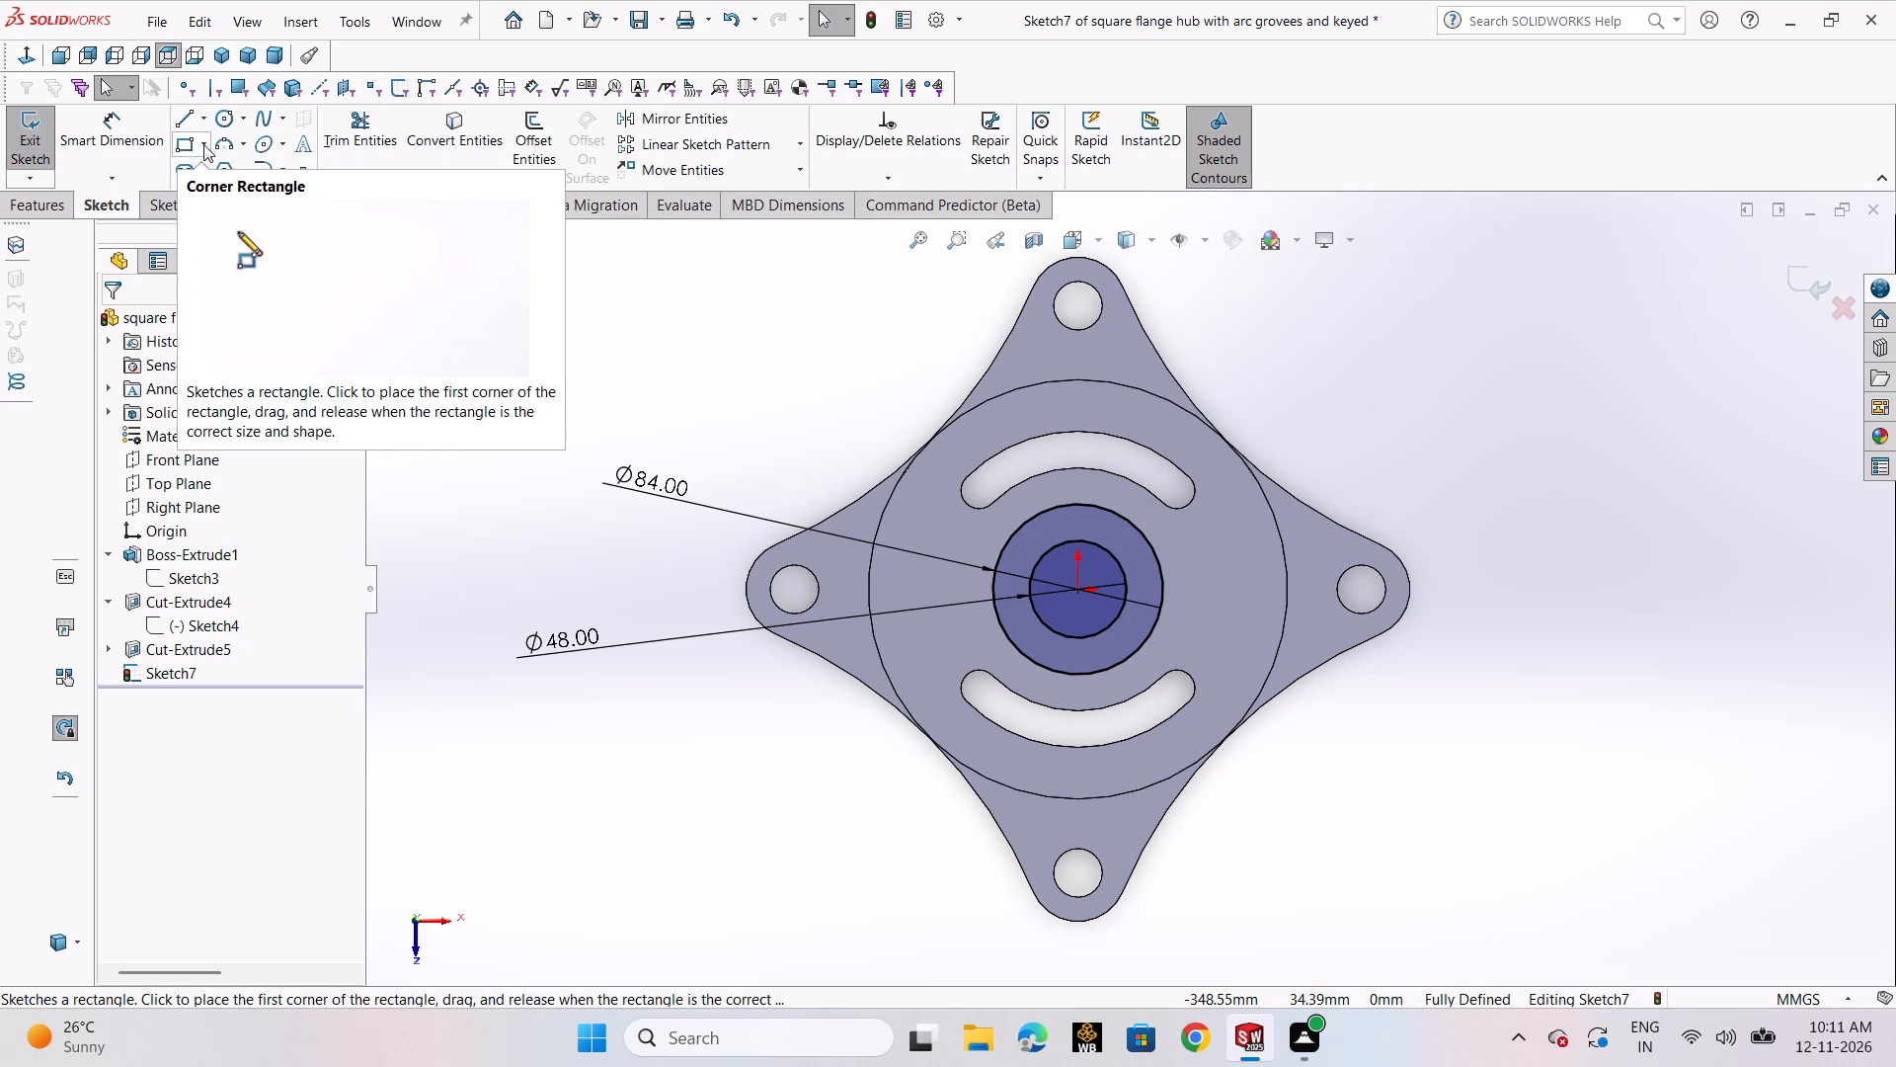
Sketch a corner rectangle about 9 mm high for the key, straddling the 84 mm circle just above the origin's horizontal level.
{"action": "left_click", "coordinate": [203, 144]}
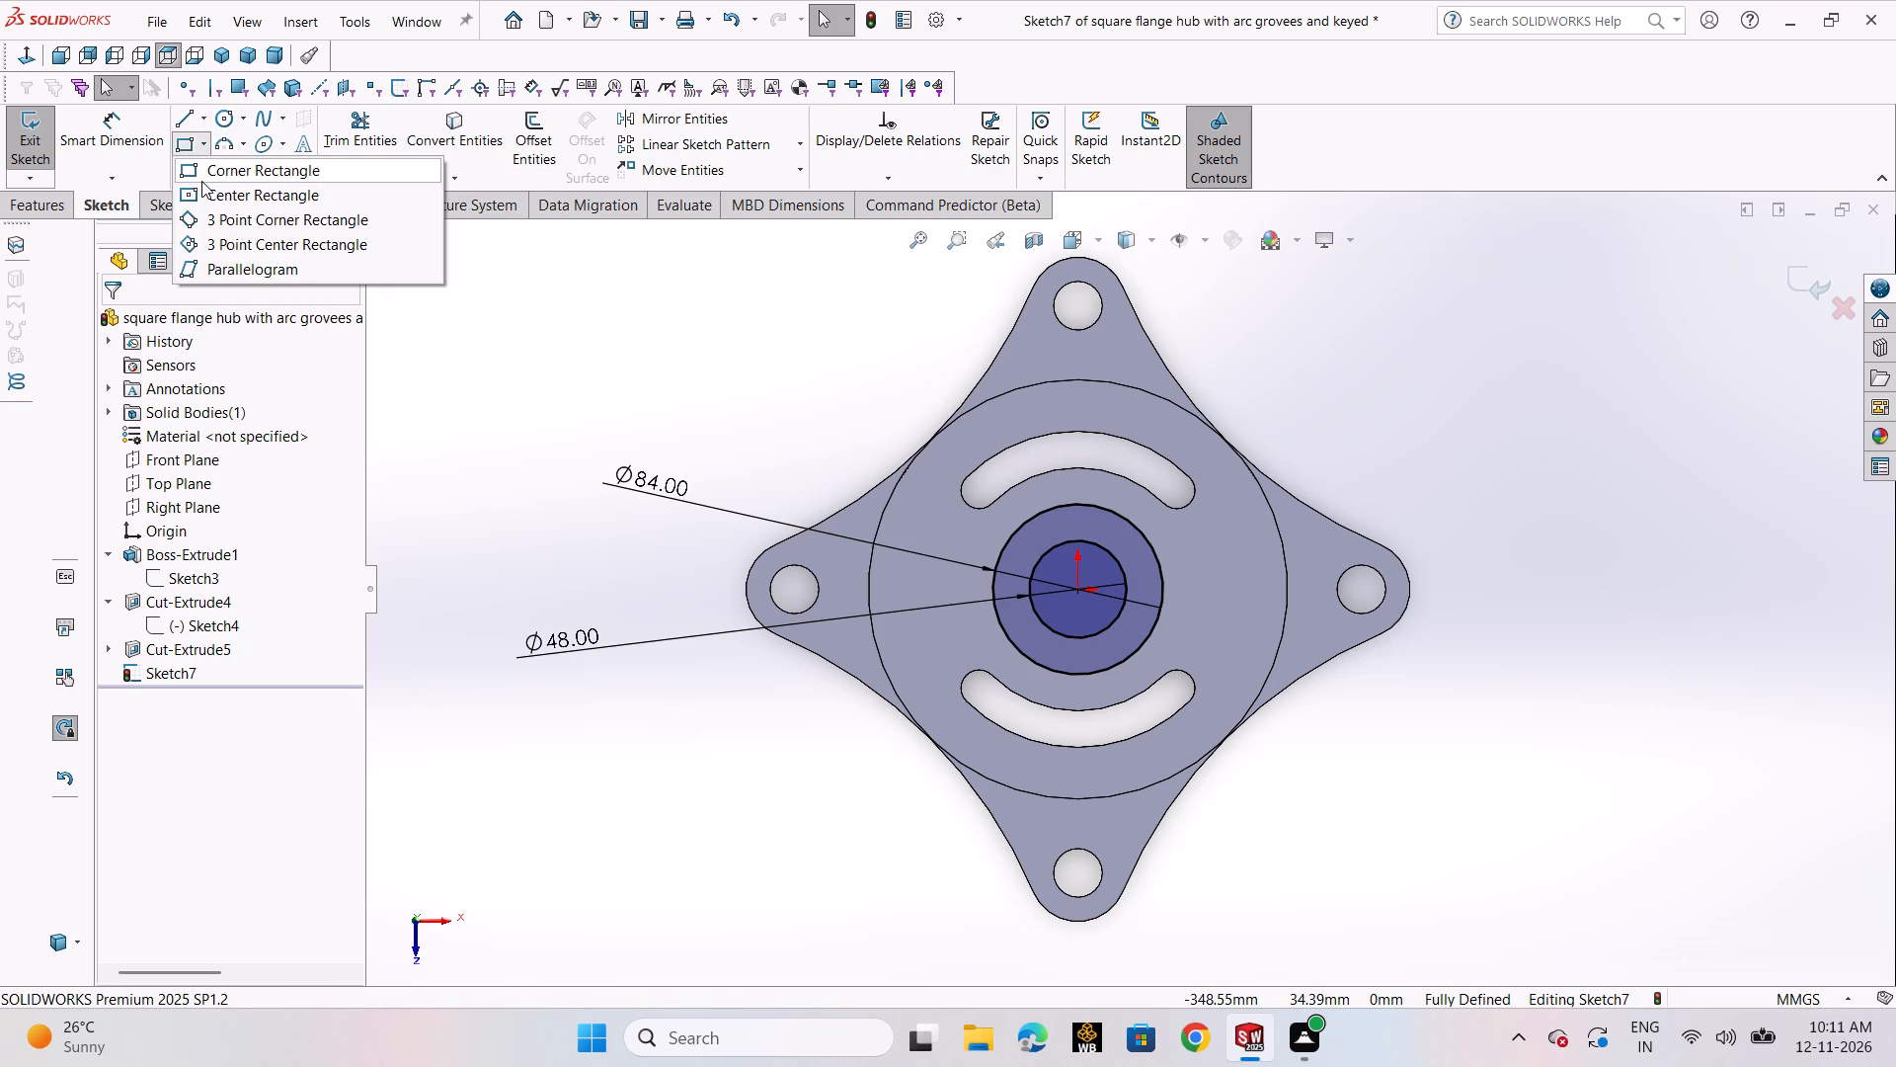
{"action": "left_click", "coordinate": [205, 179]}
{"action": "scroll", "coordinate": [1176, 602], "scroll_direction": "down", "scroll_amount": 5}
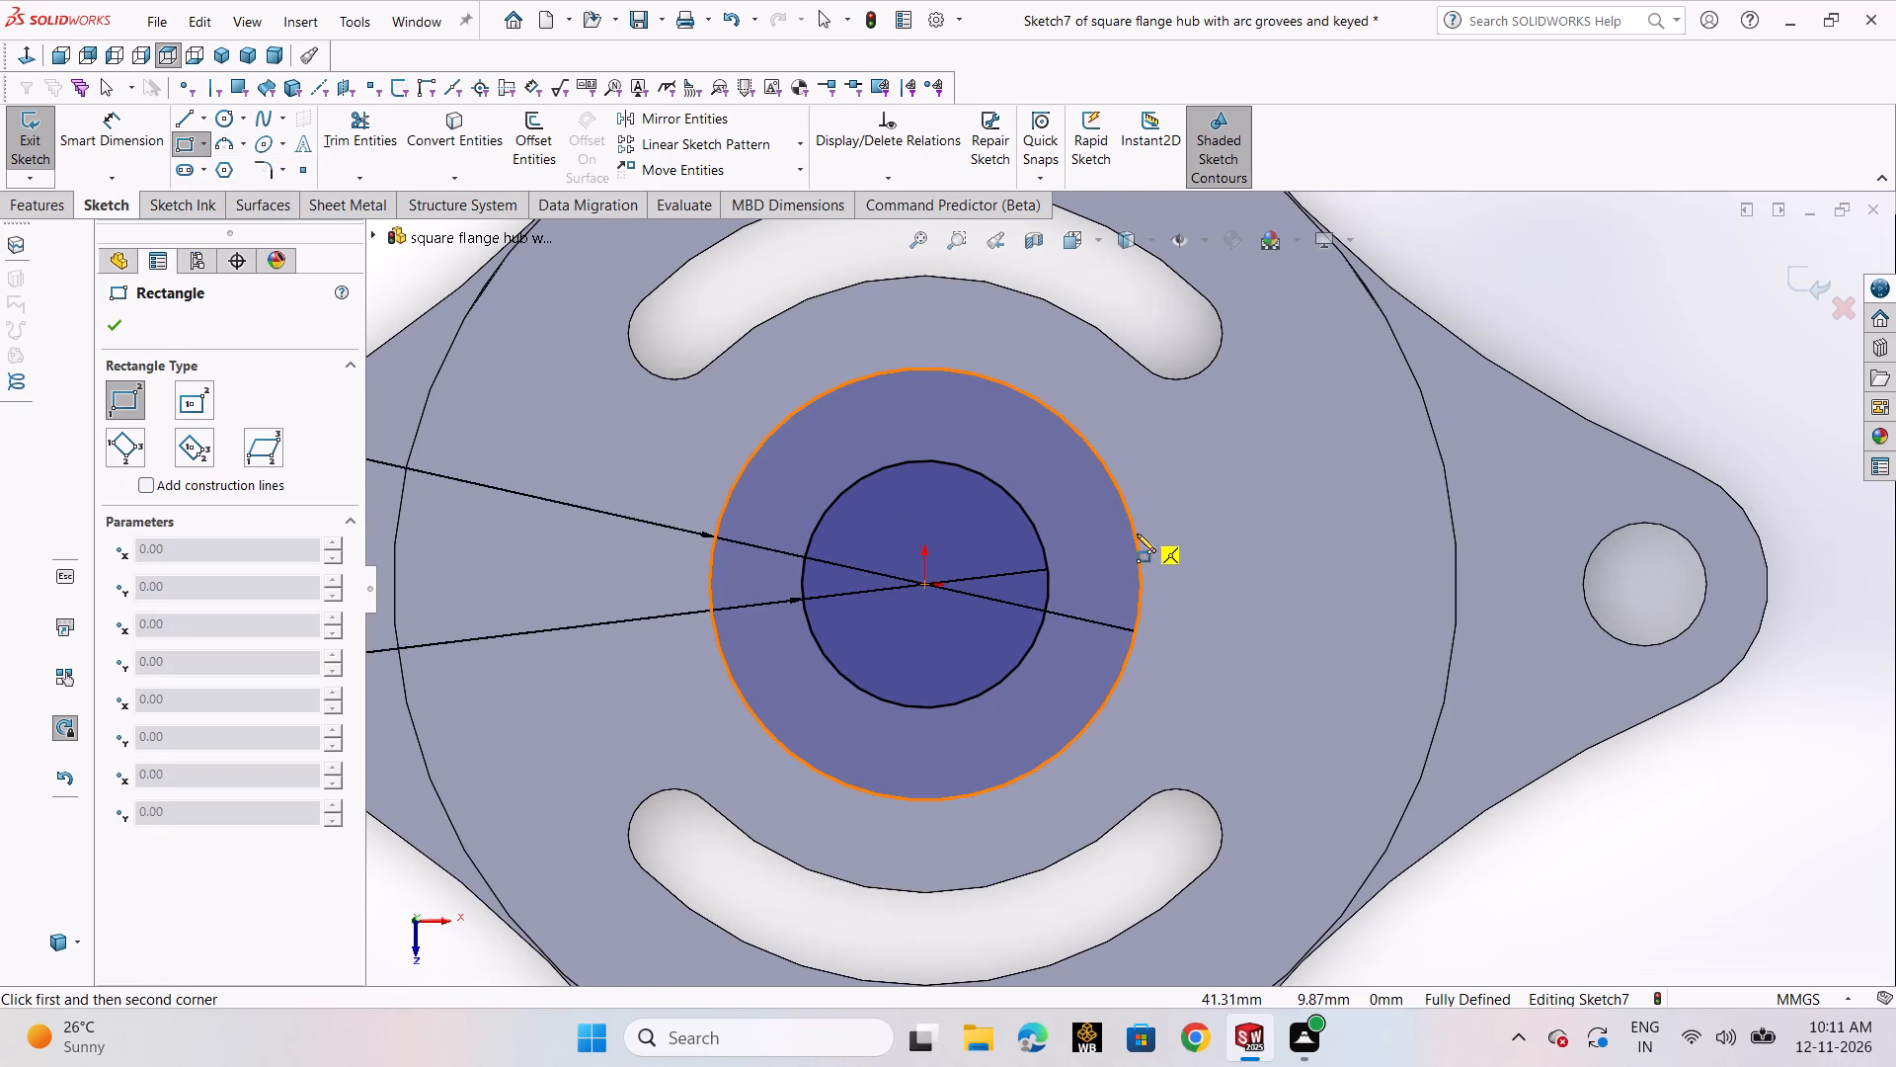
{"action": "left_click", "coordinate": [1119, 530]}
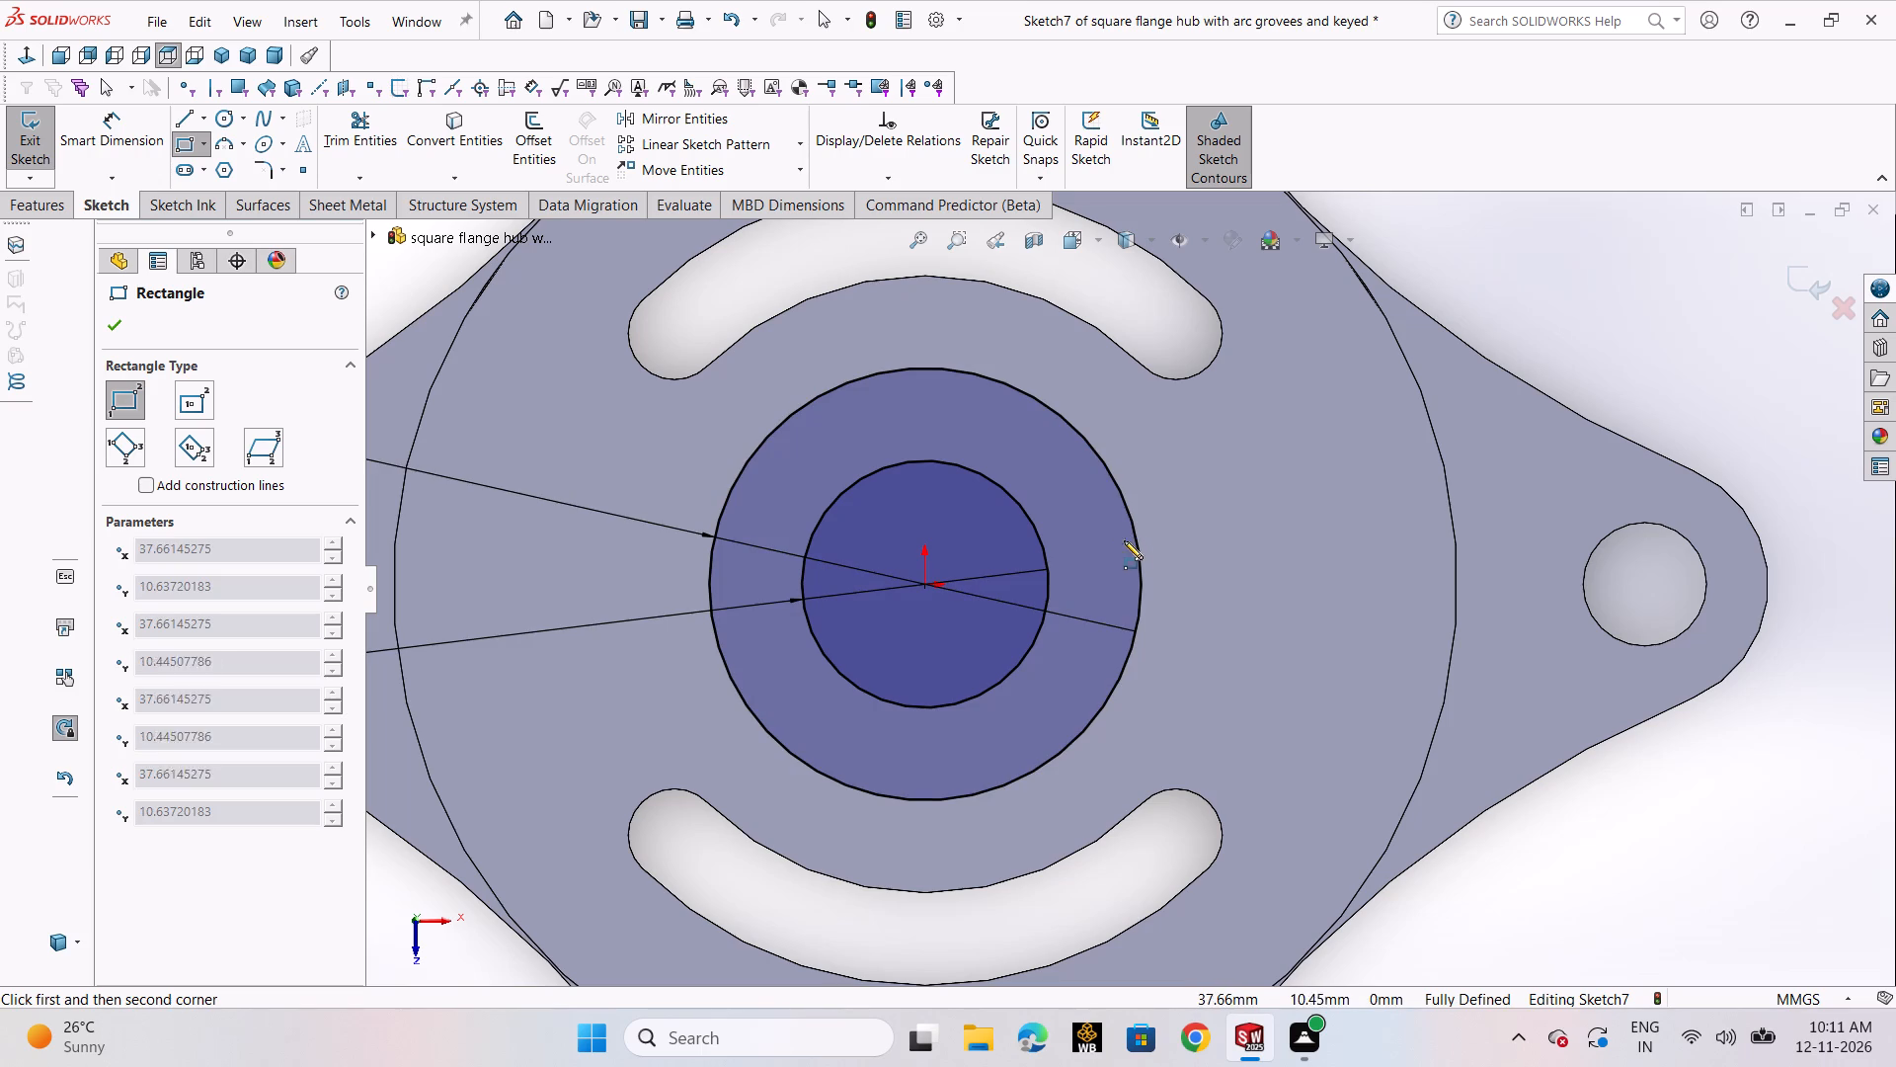
{"action": "left_click", "coordinate": [1191, 576]}
{"action": "right_click", "coordinate": [1191, 576]}
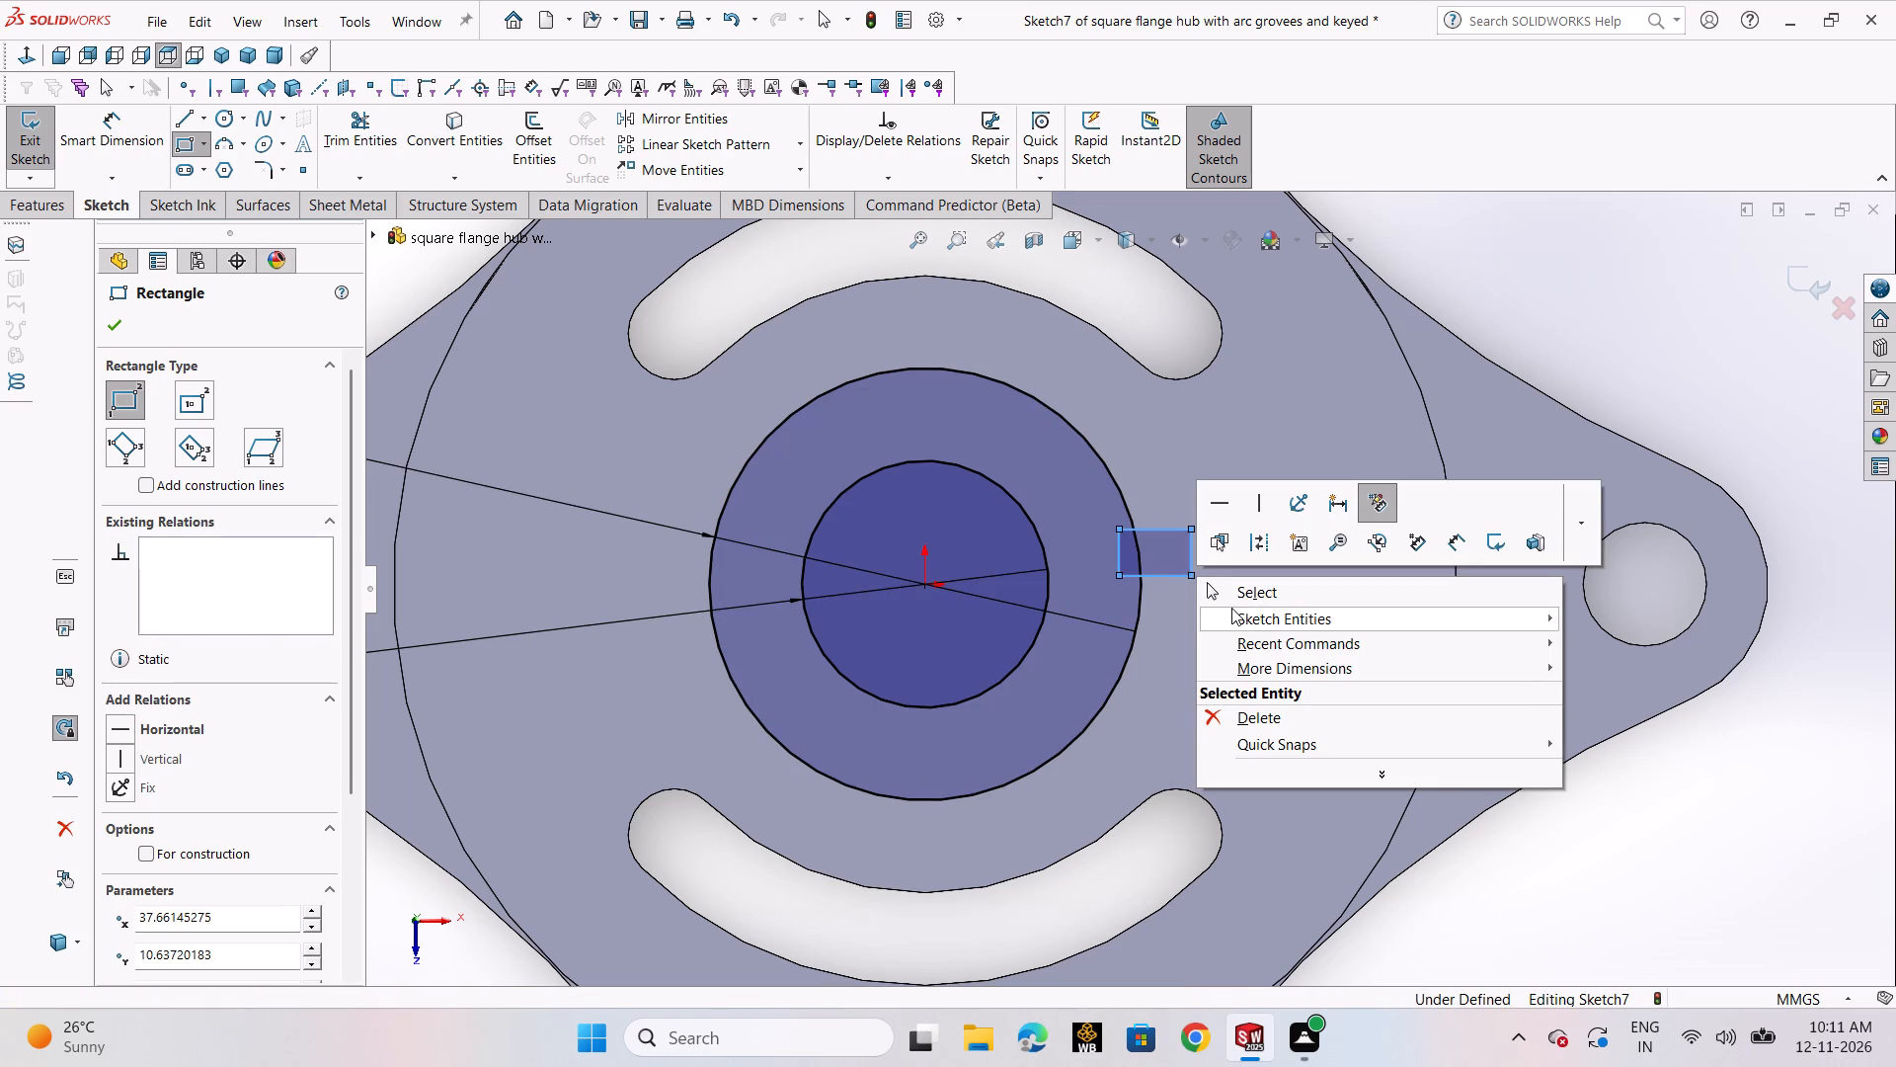
{"action": "left_click", "coordinate": [1241, 594]}
{"action": "left_click", "coordinate": [1716, 343]}
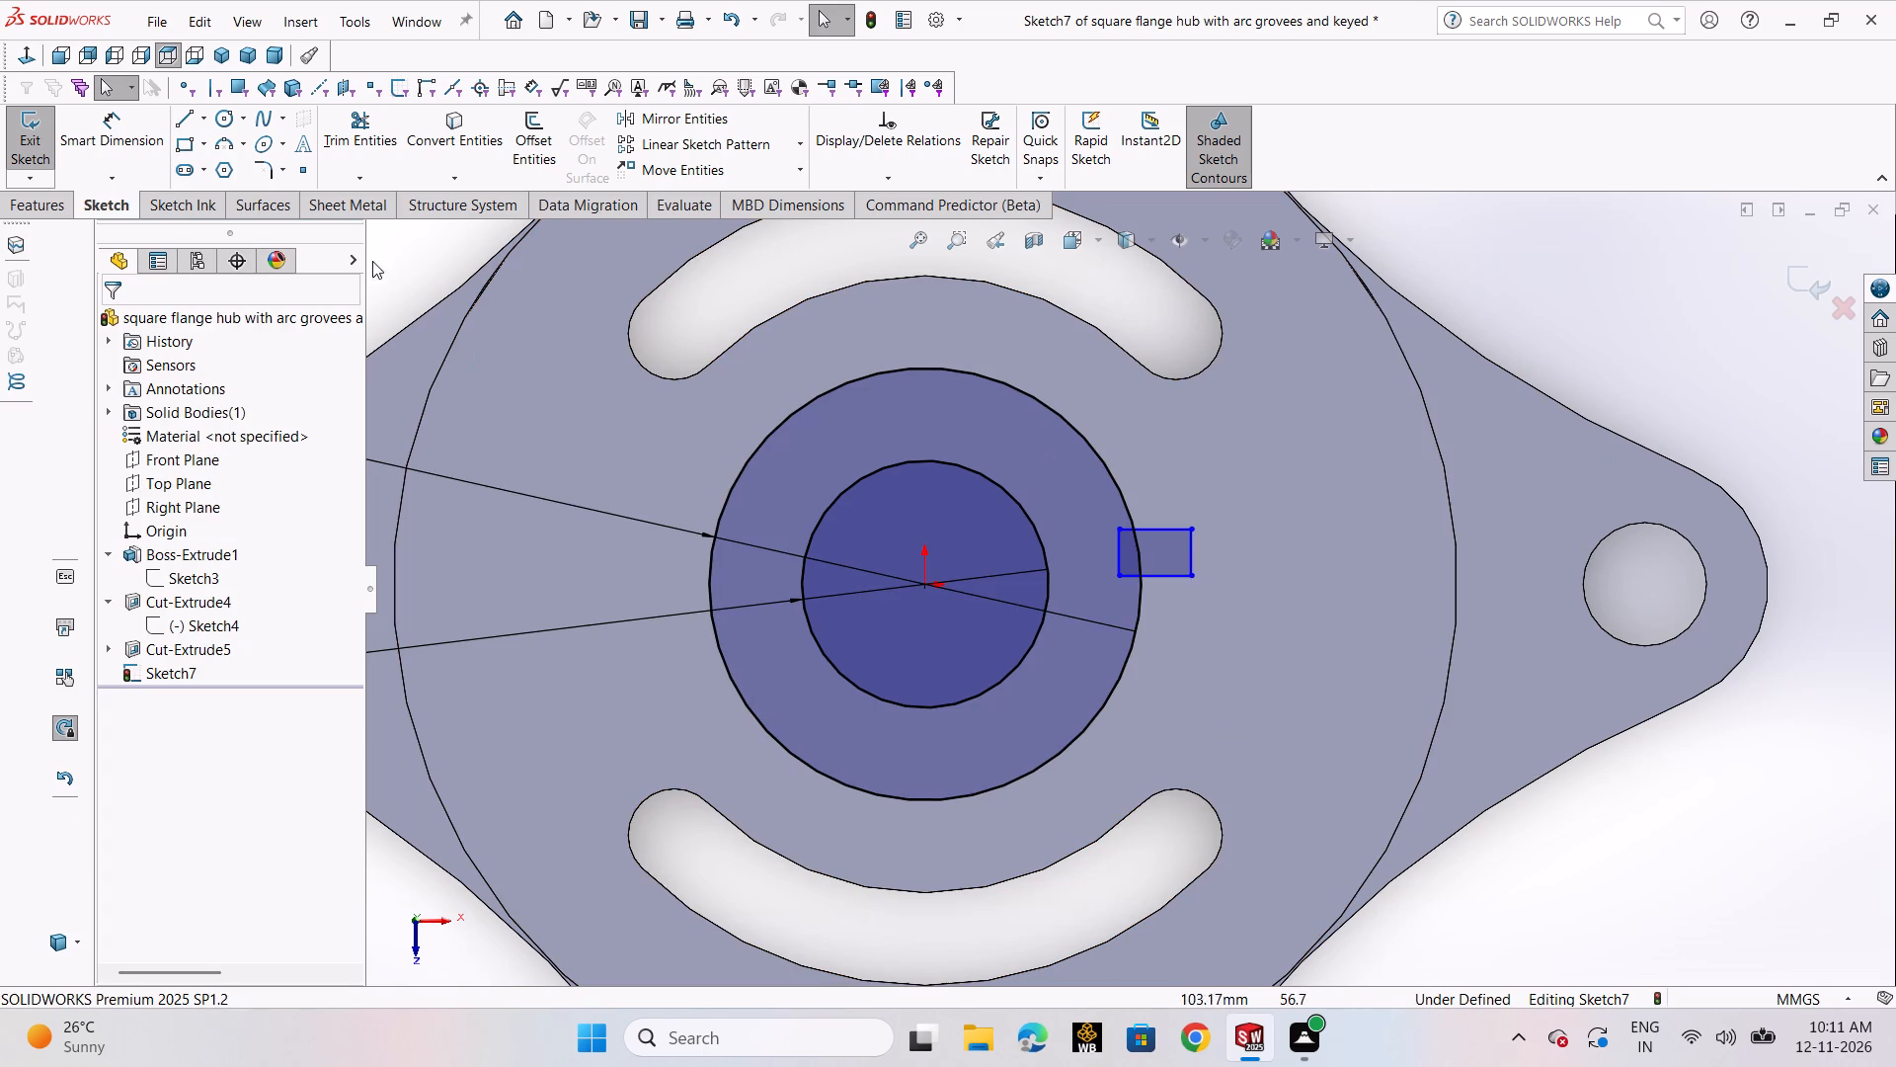
Centre the key rectangle on the origin with a Horizontal relation between the midpoint of its inner vertical edge and the origin.
{"action": "scroll", "coordinate": [1119, 550], "scroll_direction": "down", "scroll_amount": 6}
{"action": "left_click", "coordinate": [1124, 572]}
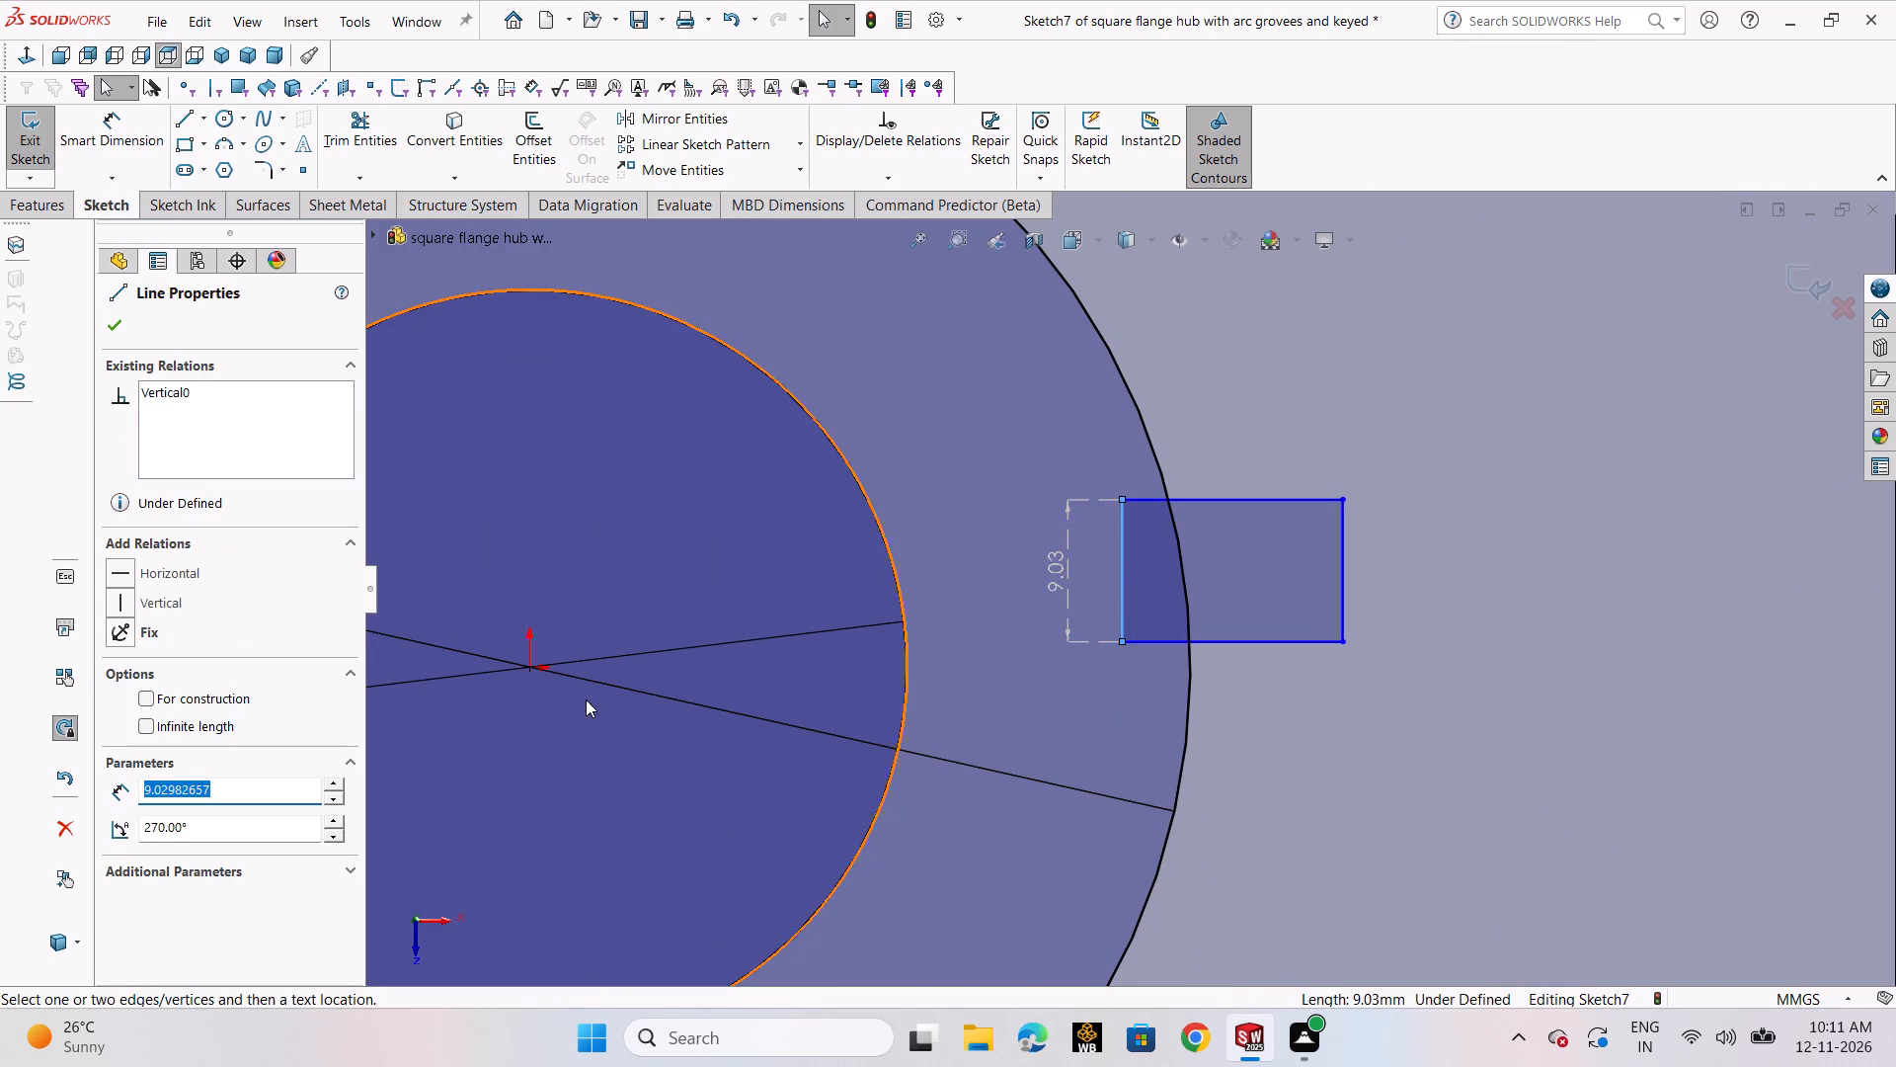
{"action": "left_click", "coordinate": [525, 670], "text": "ctrl"}
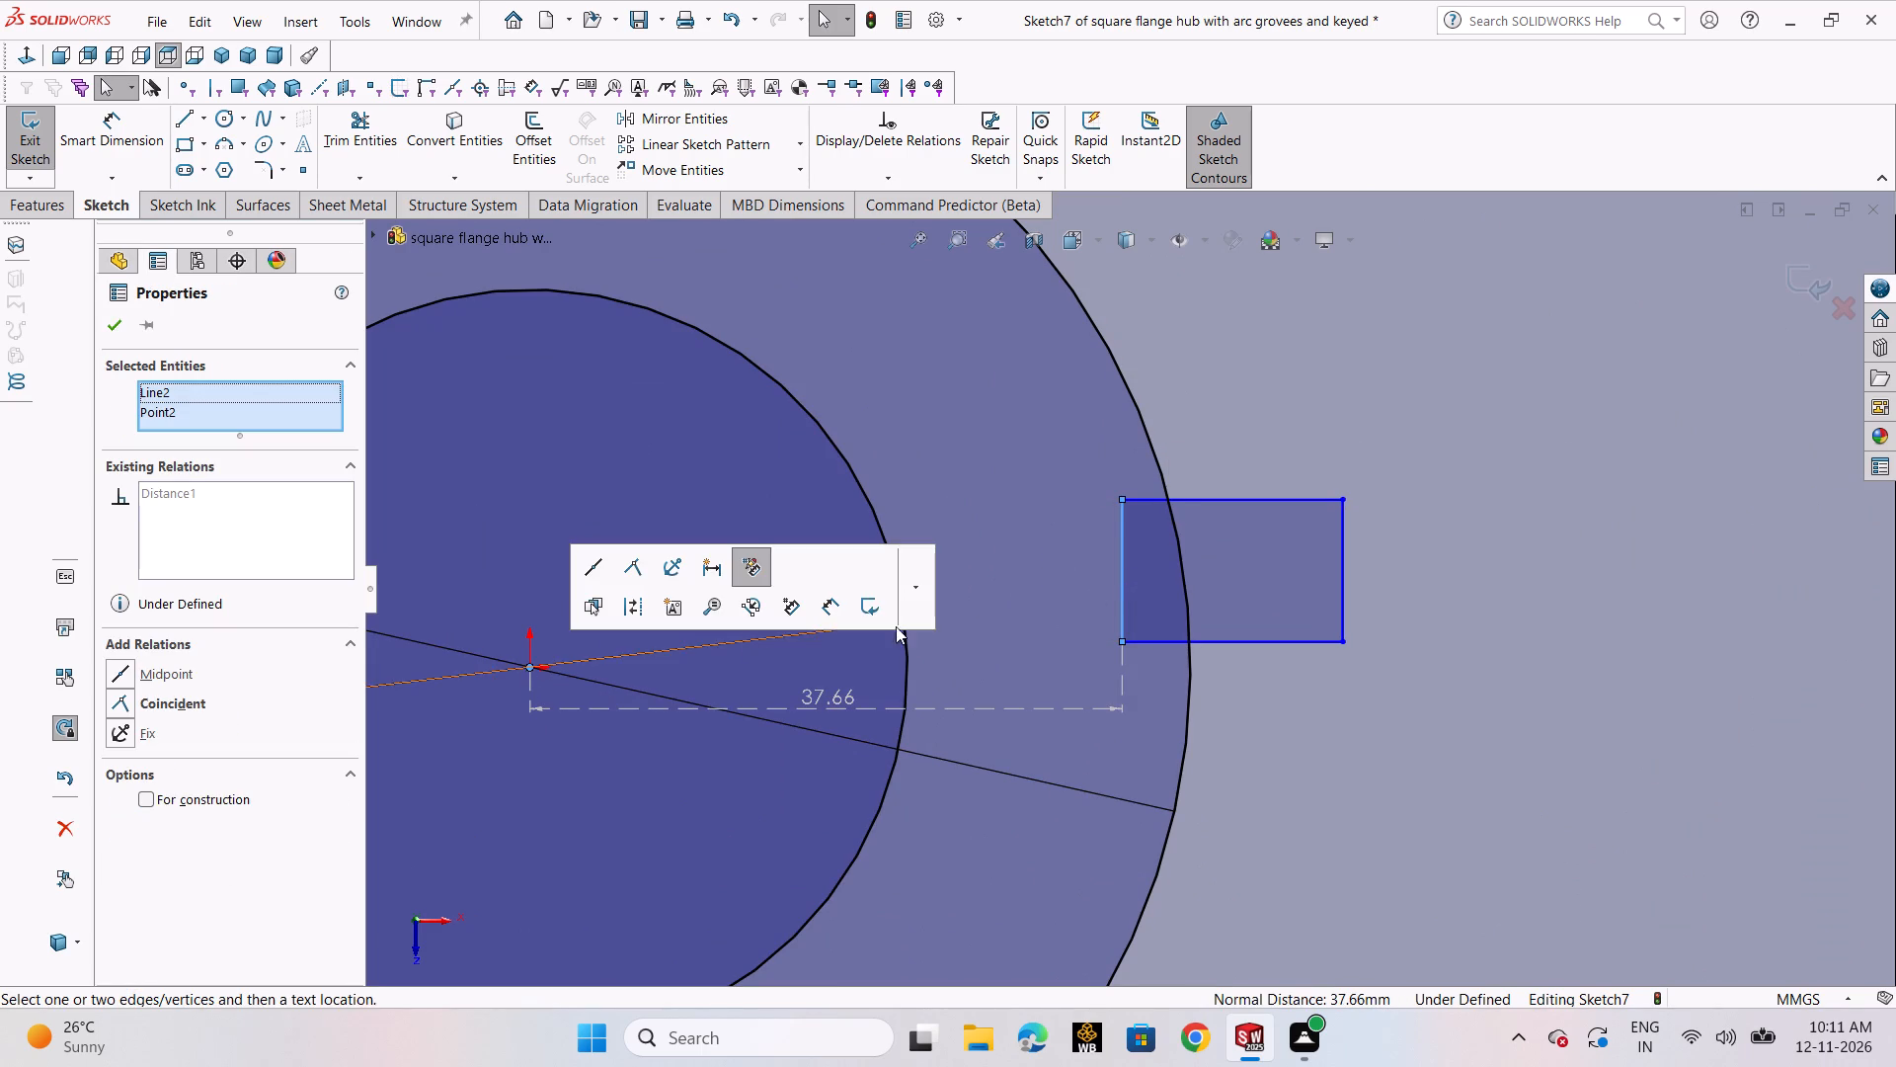
{"action": "key", "text": "Escape"}
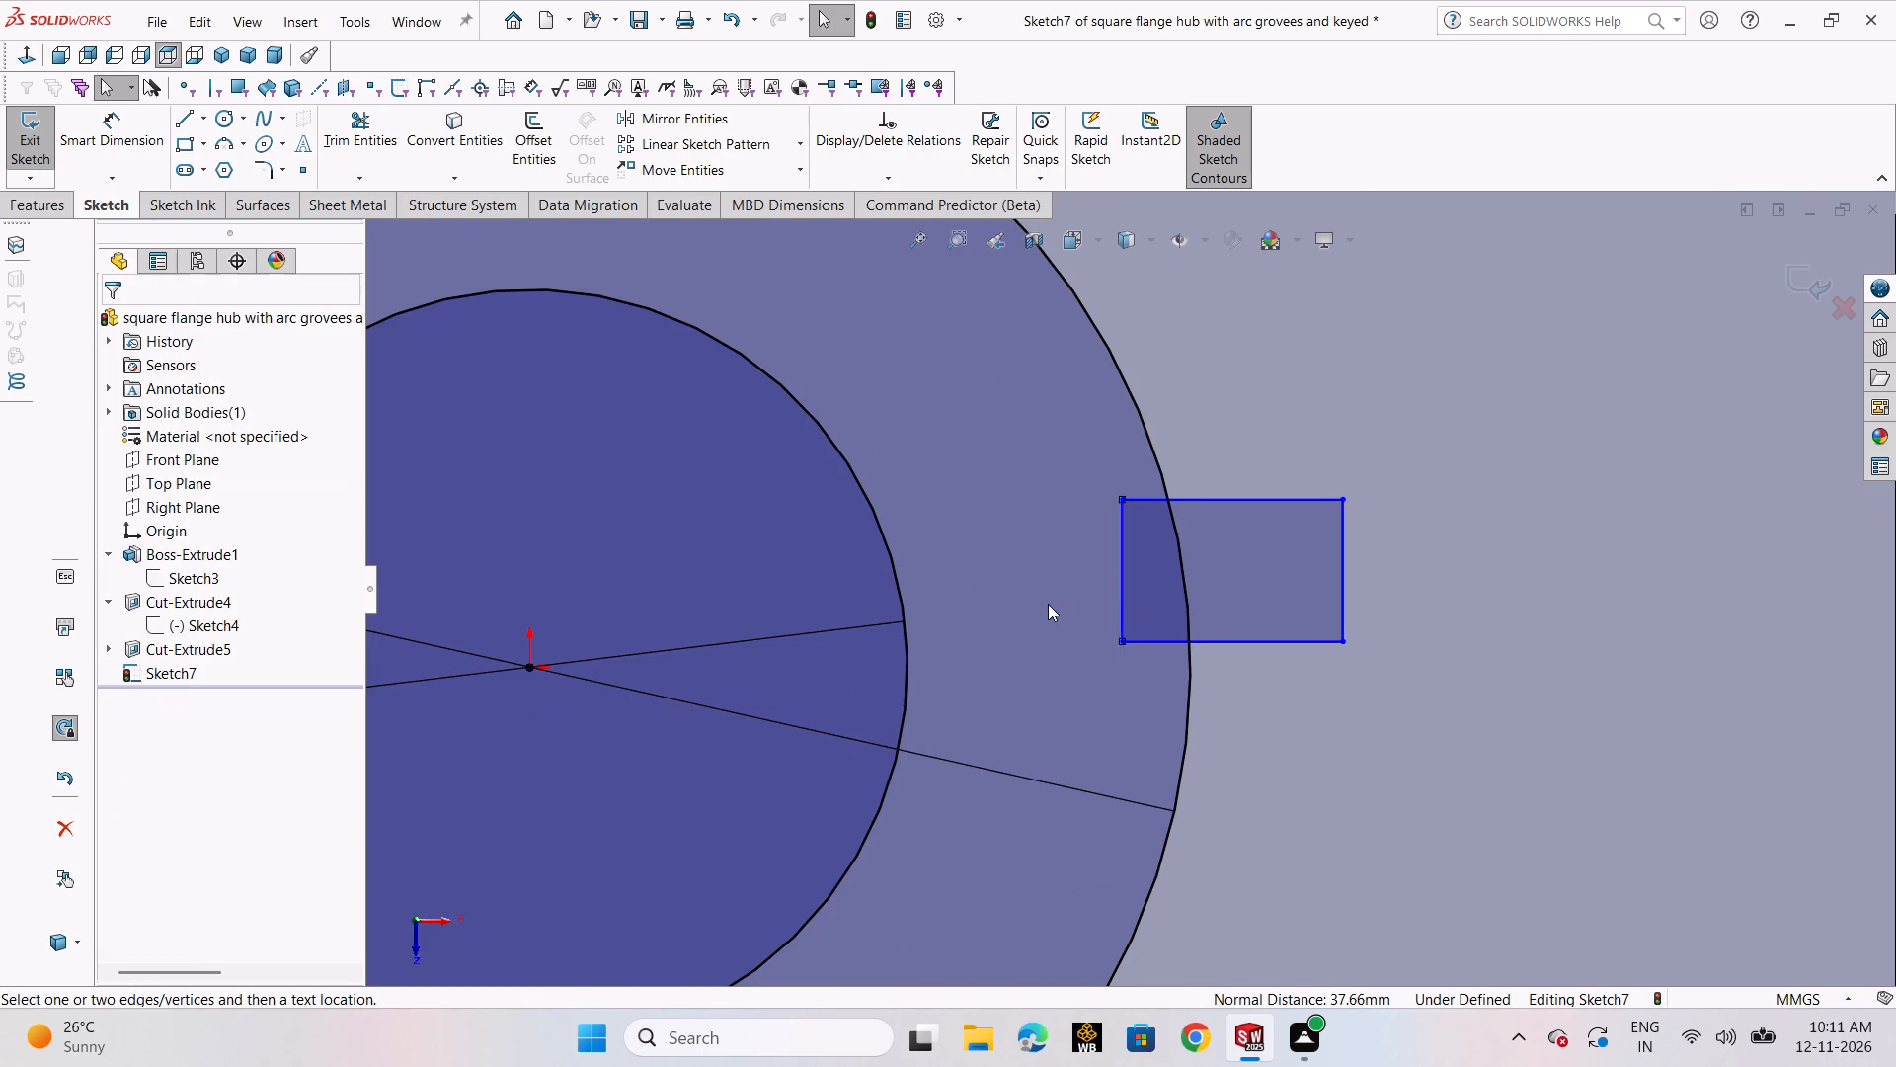
{"action": "left_click", "coordinate": [1123, 570]}
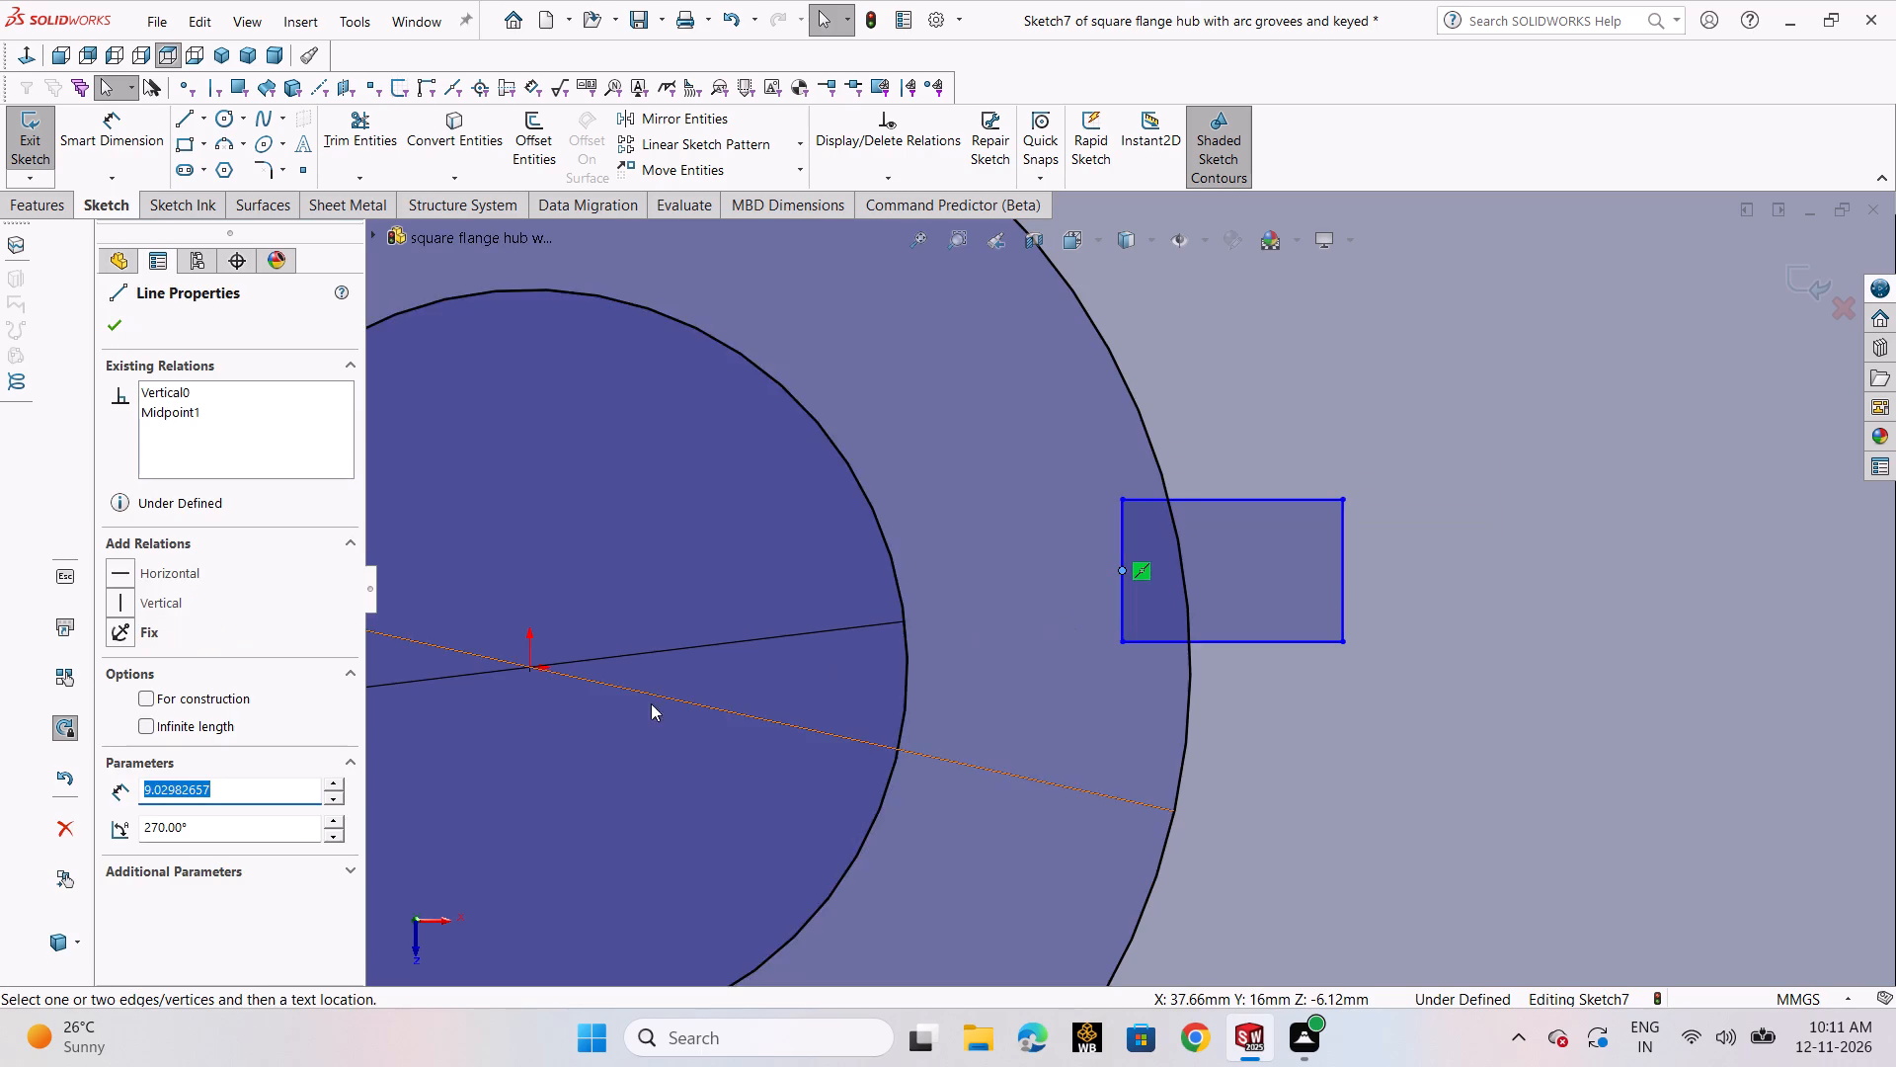
{"action": "left_click", "coordinate": [533, 663], "text": "ctrl"}
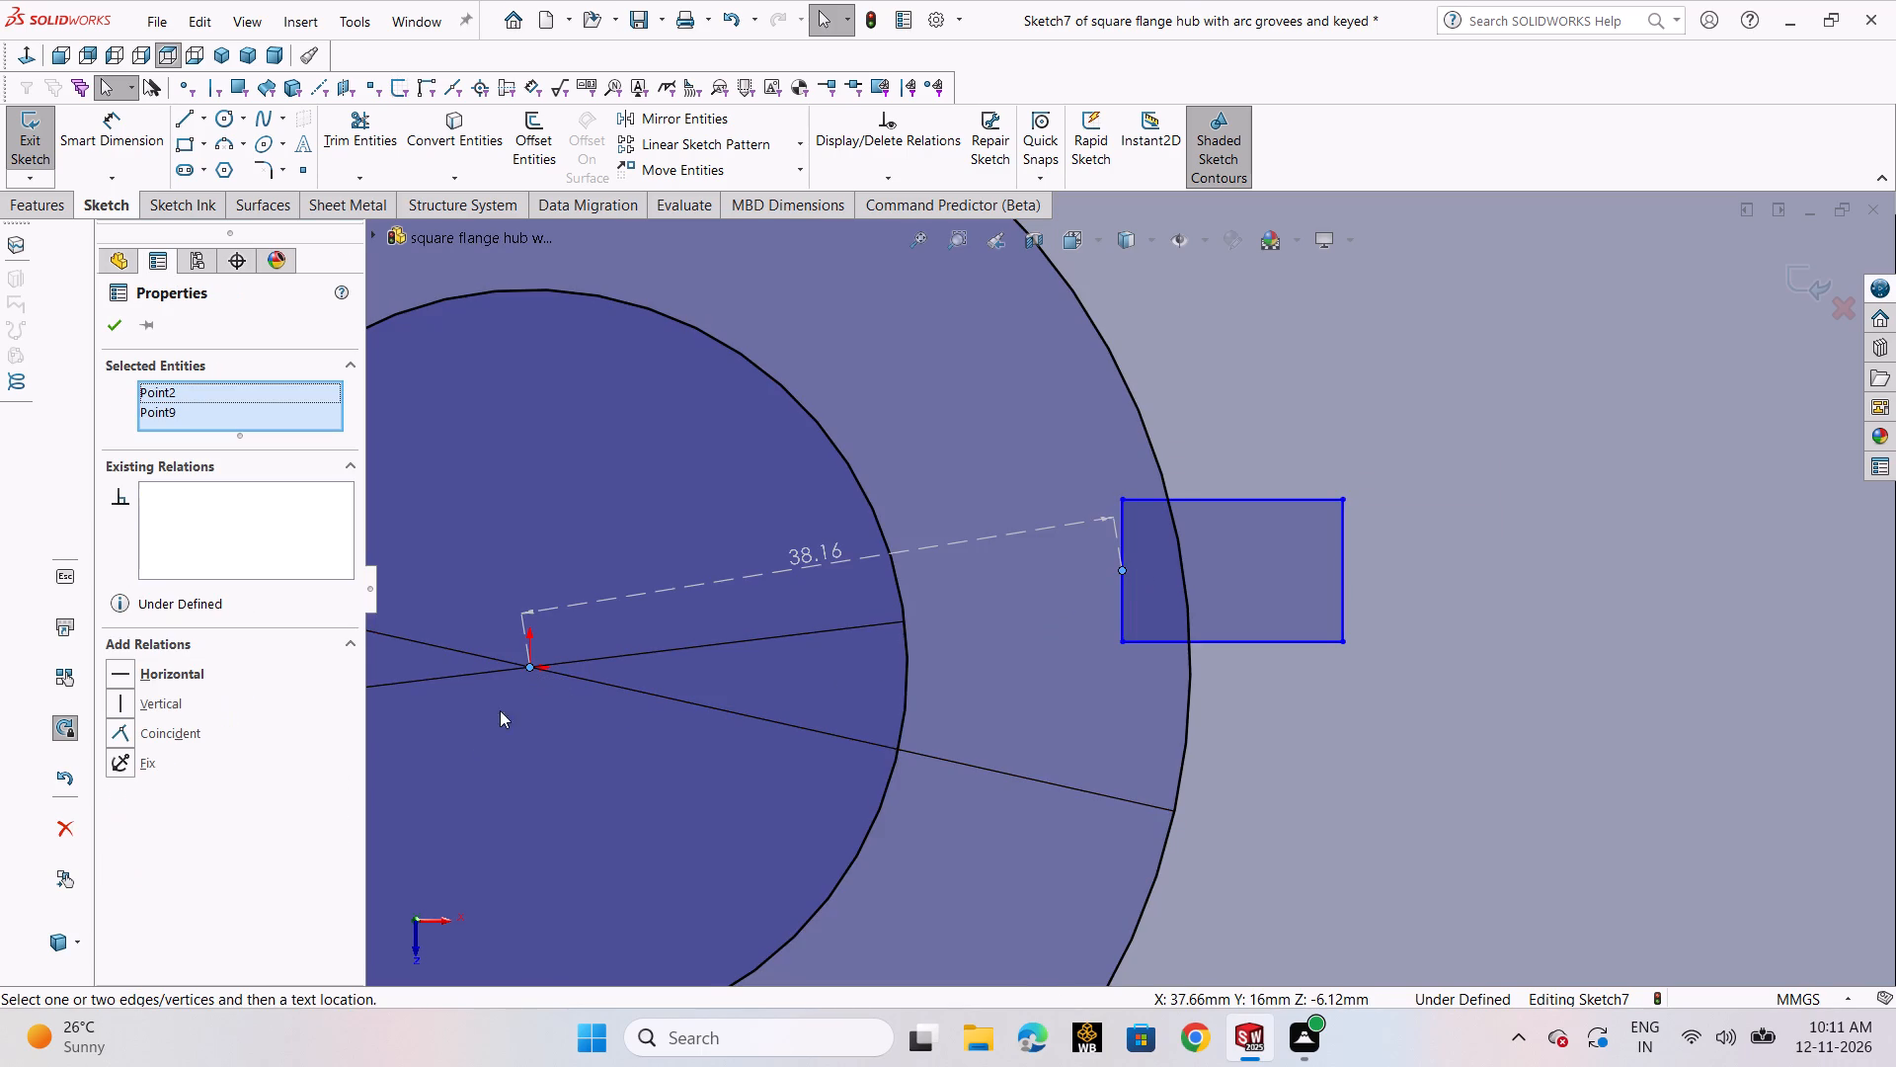
{"action": "left_click", "coordinate": [171, 678]}
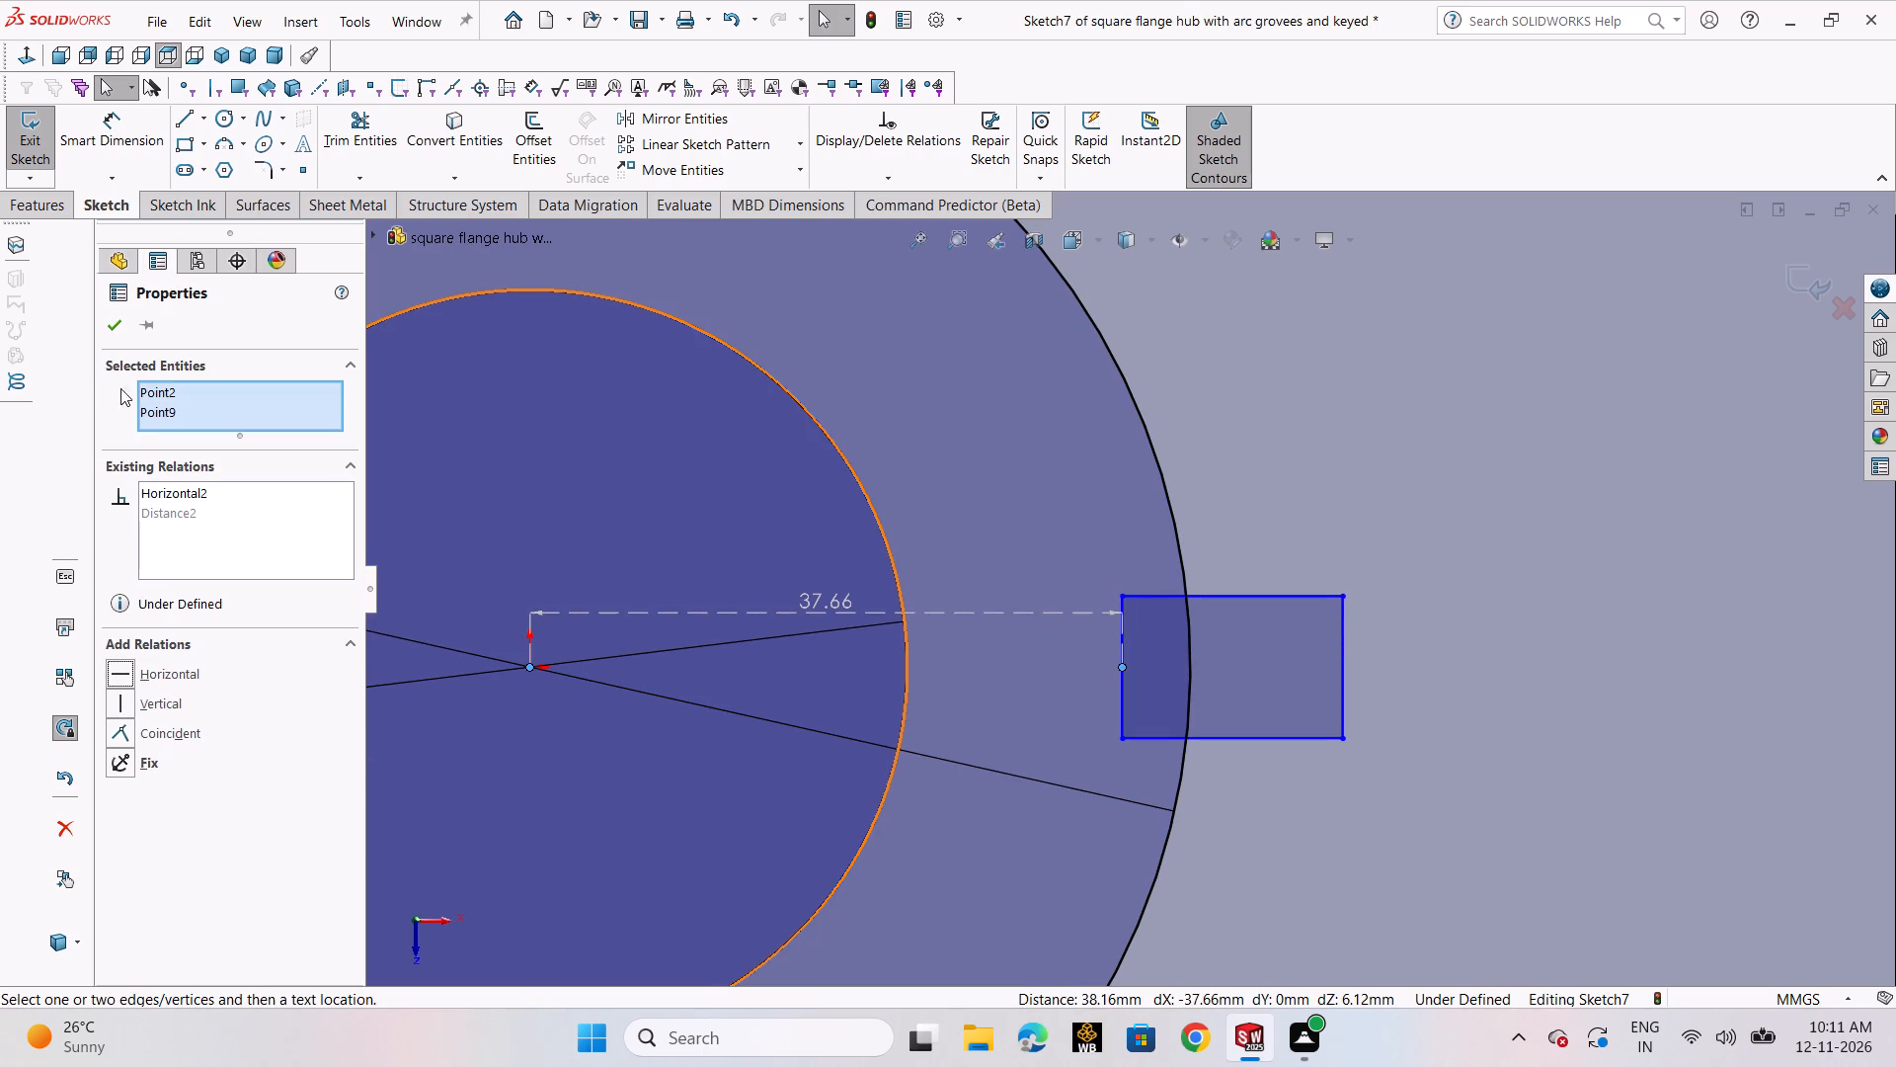
{"action": "left_click", "coordinate": [109, 325]}
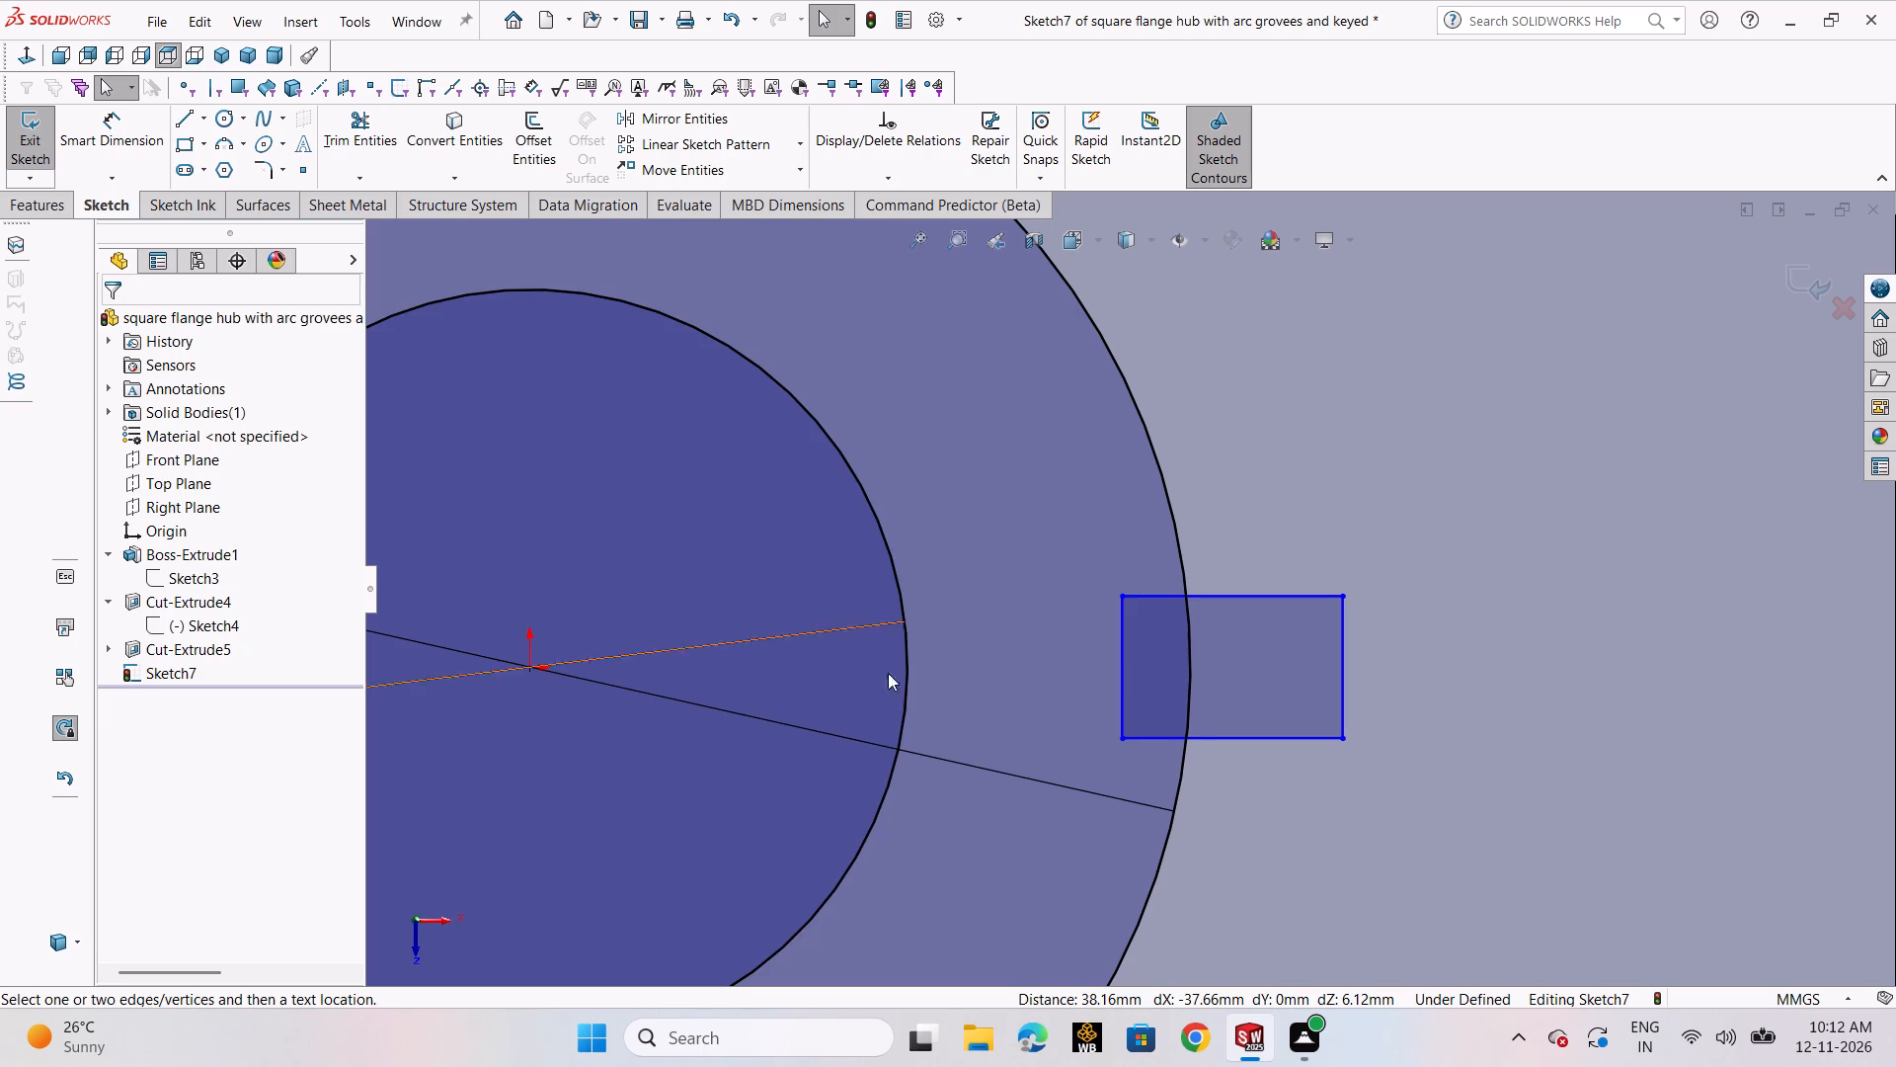
Dimension the key rectangle's vertical outer edge to 11.94 mm.
{"action": "left_click", "coordinate": [68, 141]}
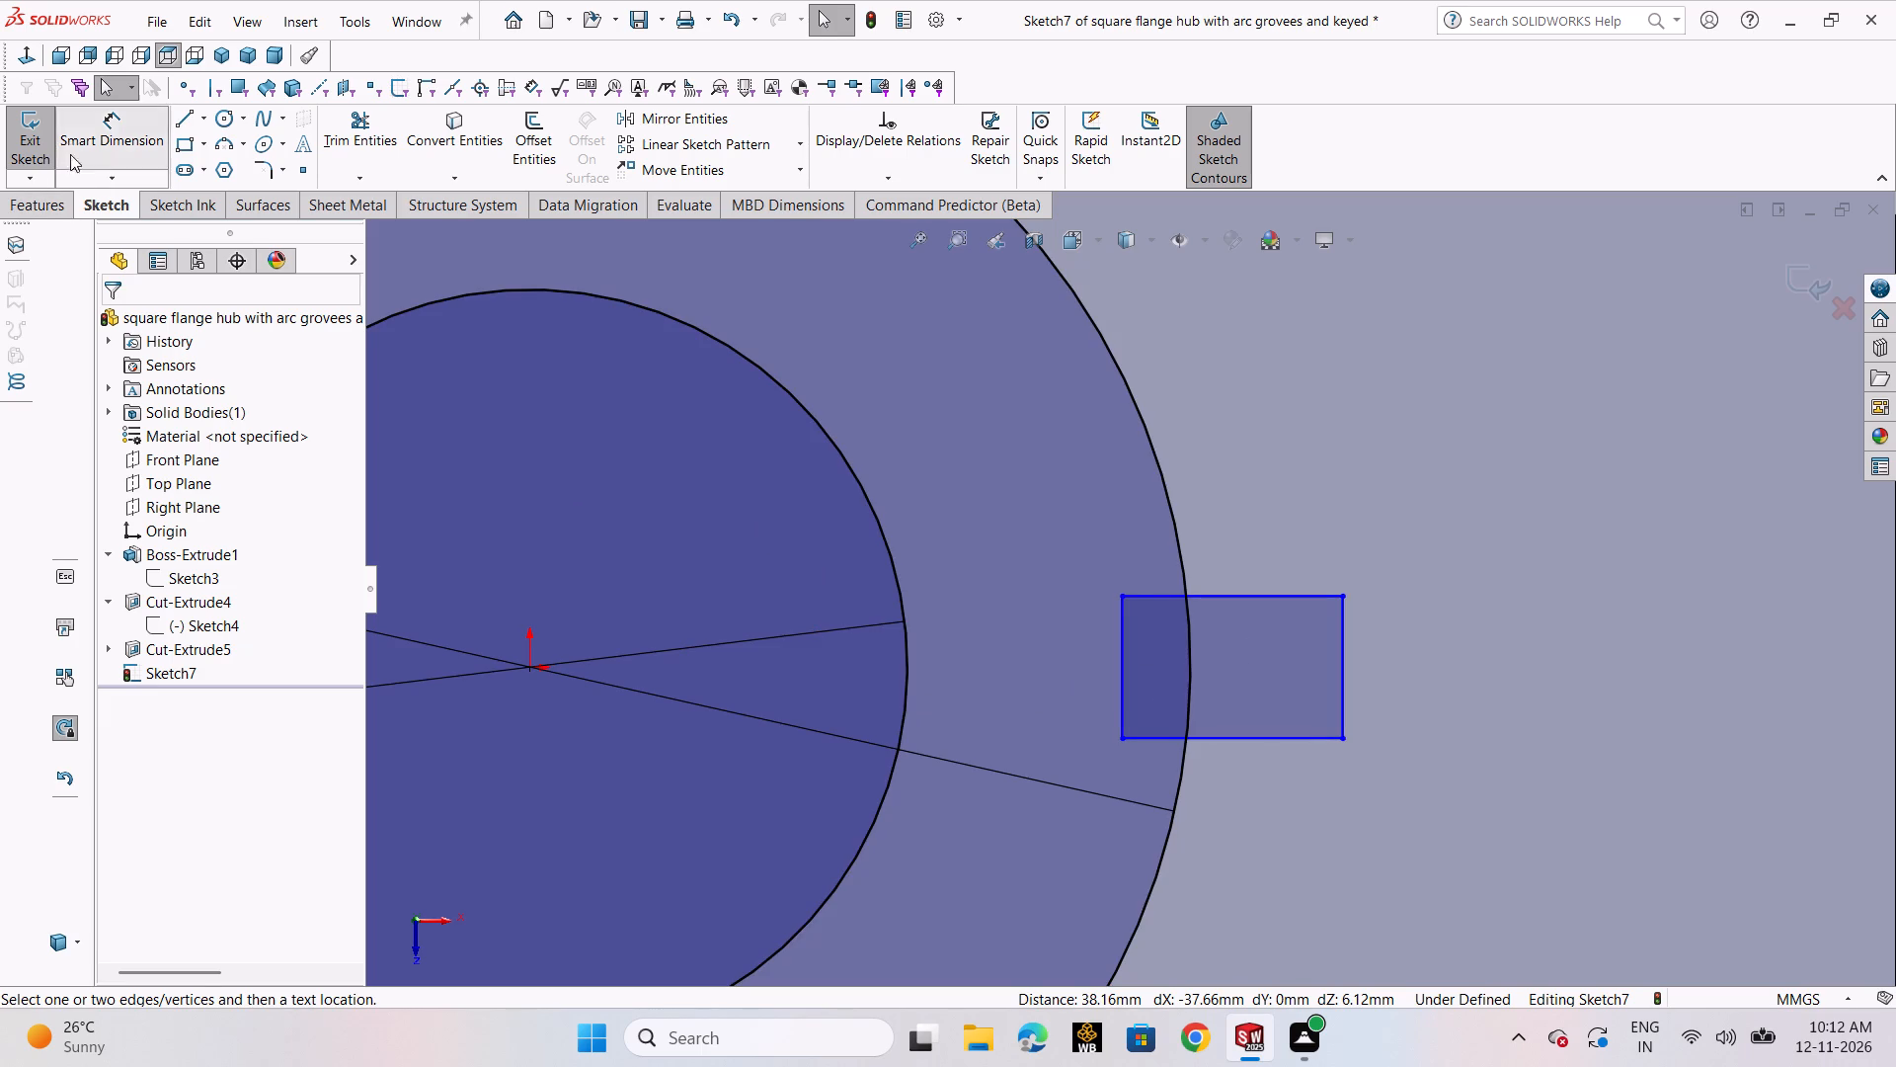
{"action": "left_click", "coordinate": [1341, 682]}
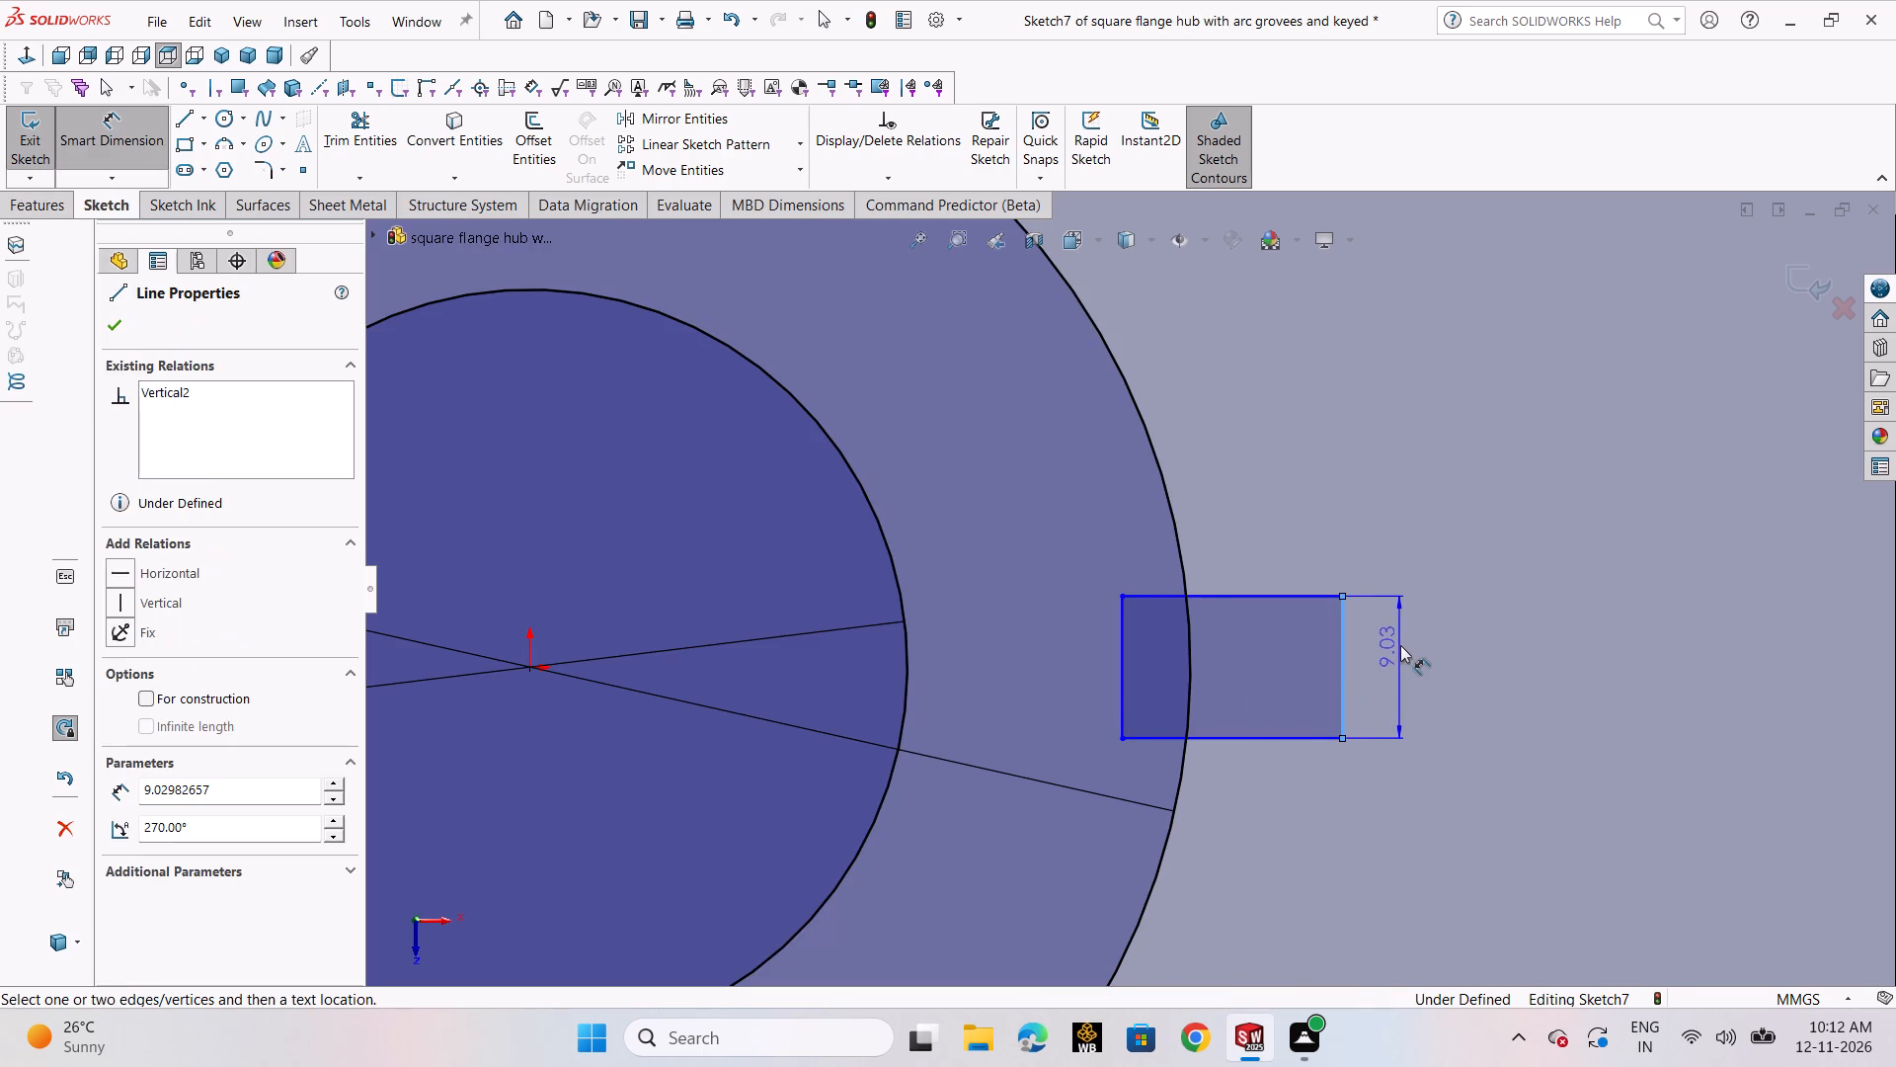
{"action": "left_click", "coordinate": [1401, 645]}
{"action": "type", "text": "3.98*3"}
{"action": "key", "text": "Return"}
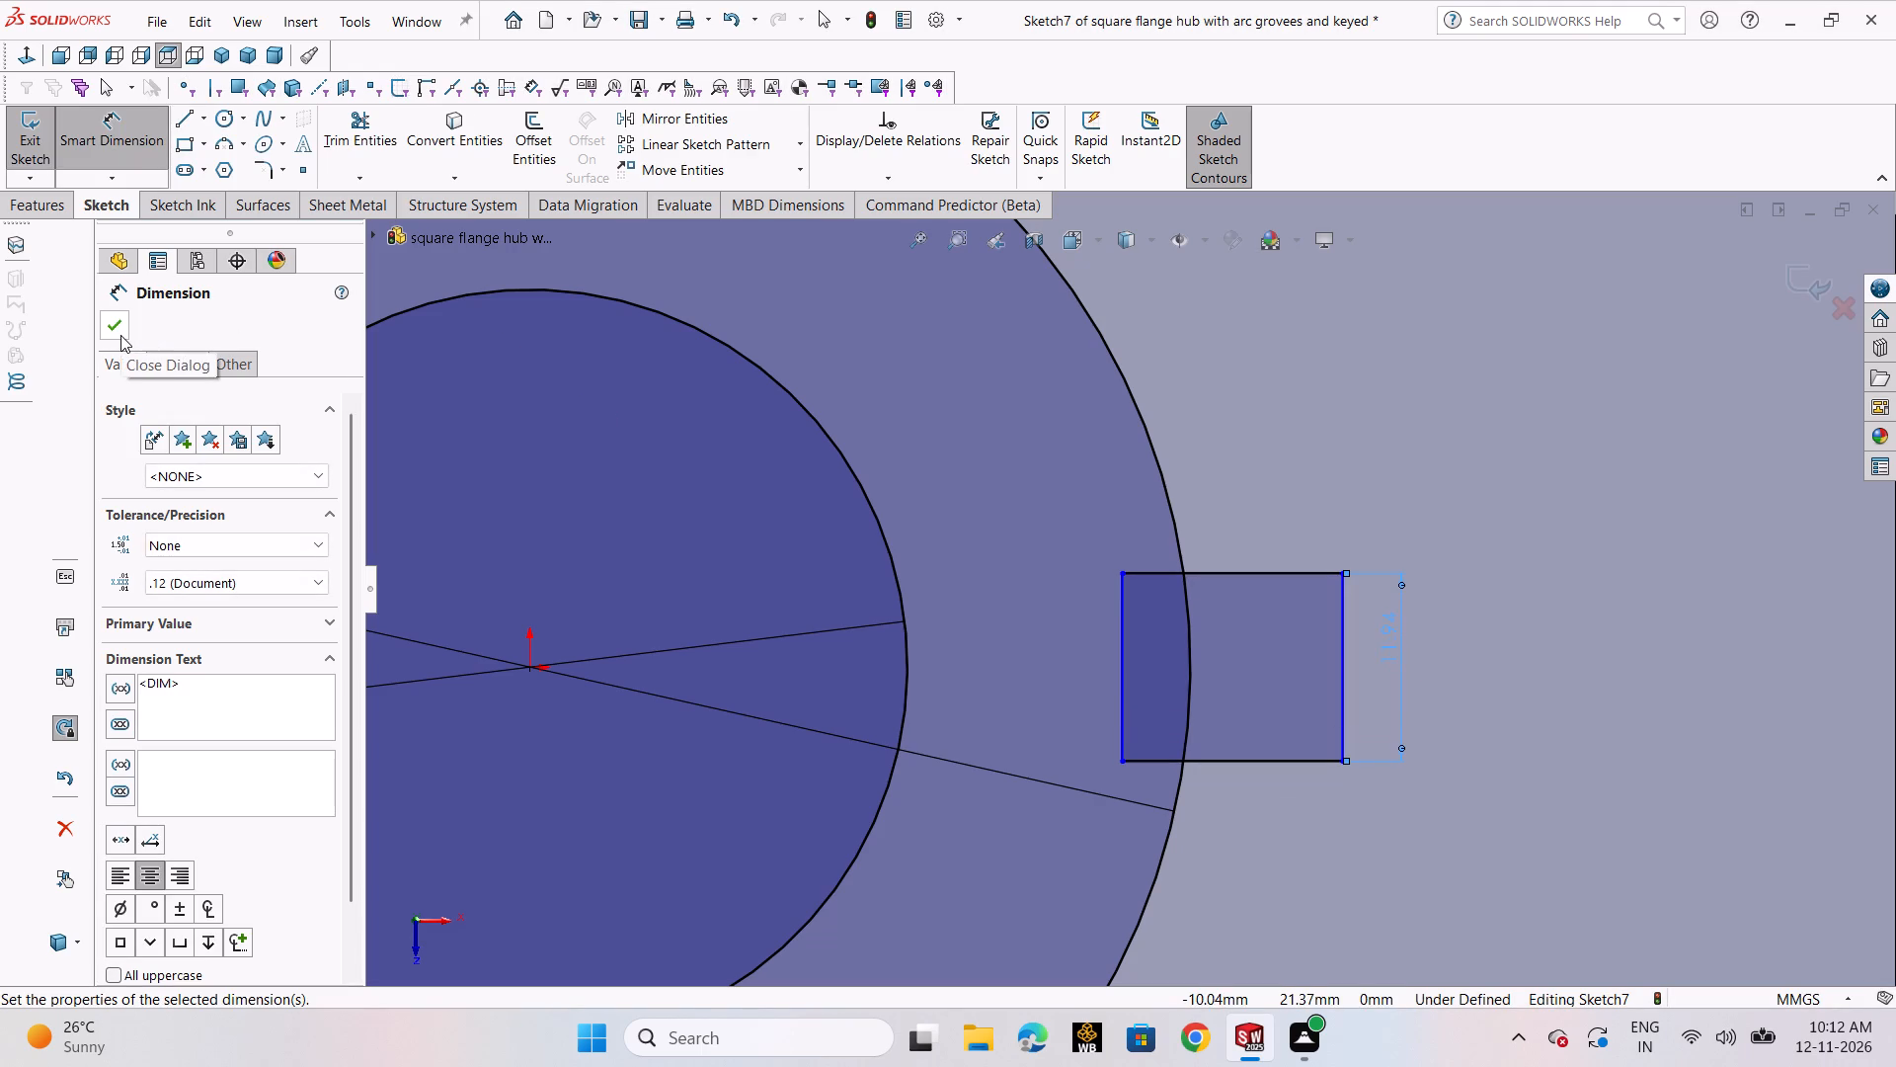
Dimension the key rectangle's horizontal edge to 5.55 mm.
{"action": "left_click", "coordinate": [1264, 573]}
{"action": "left_click", "coordinate": [1260, 491]}
{"action": "type", "text": "1.85"}
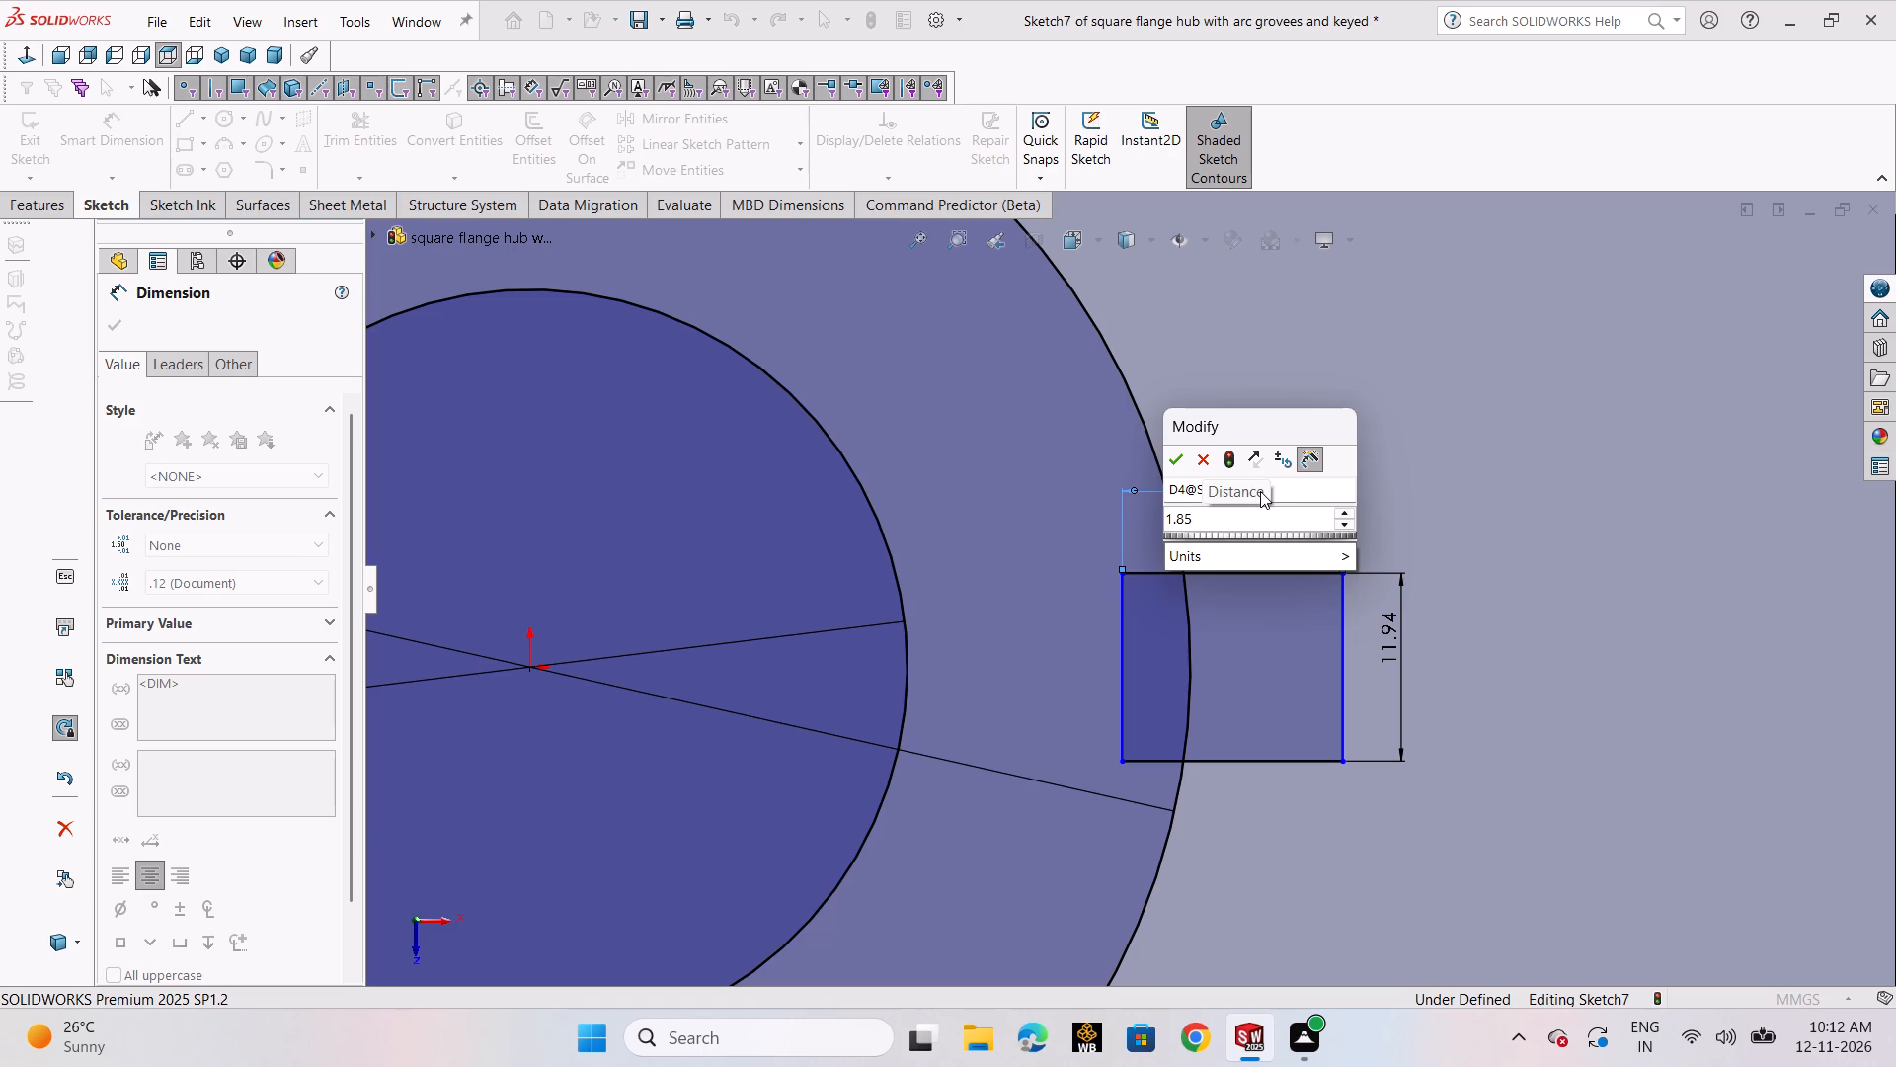
{"action": "type", "text": "*3"}
{"action": "key", "text": "Return"}
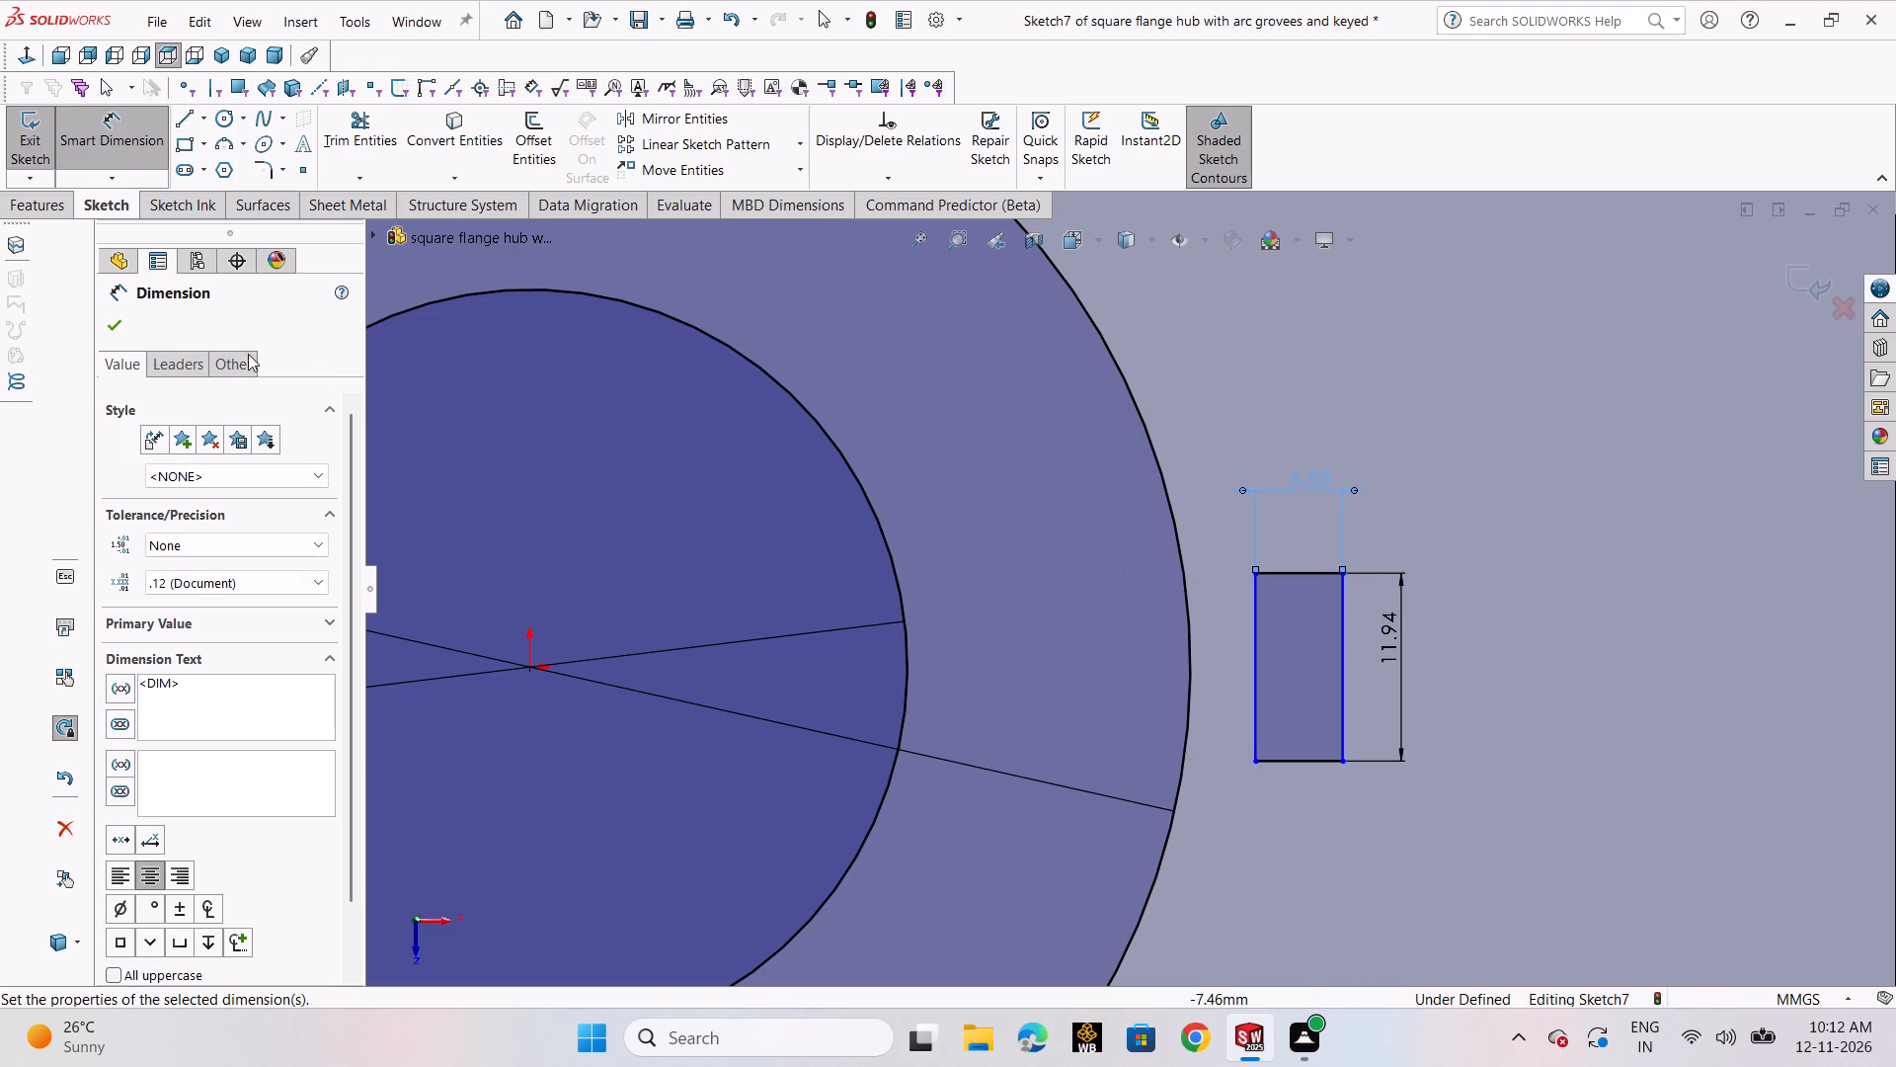
{"action": "left_click", "coordinate": [124, 332]}
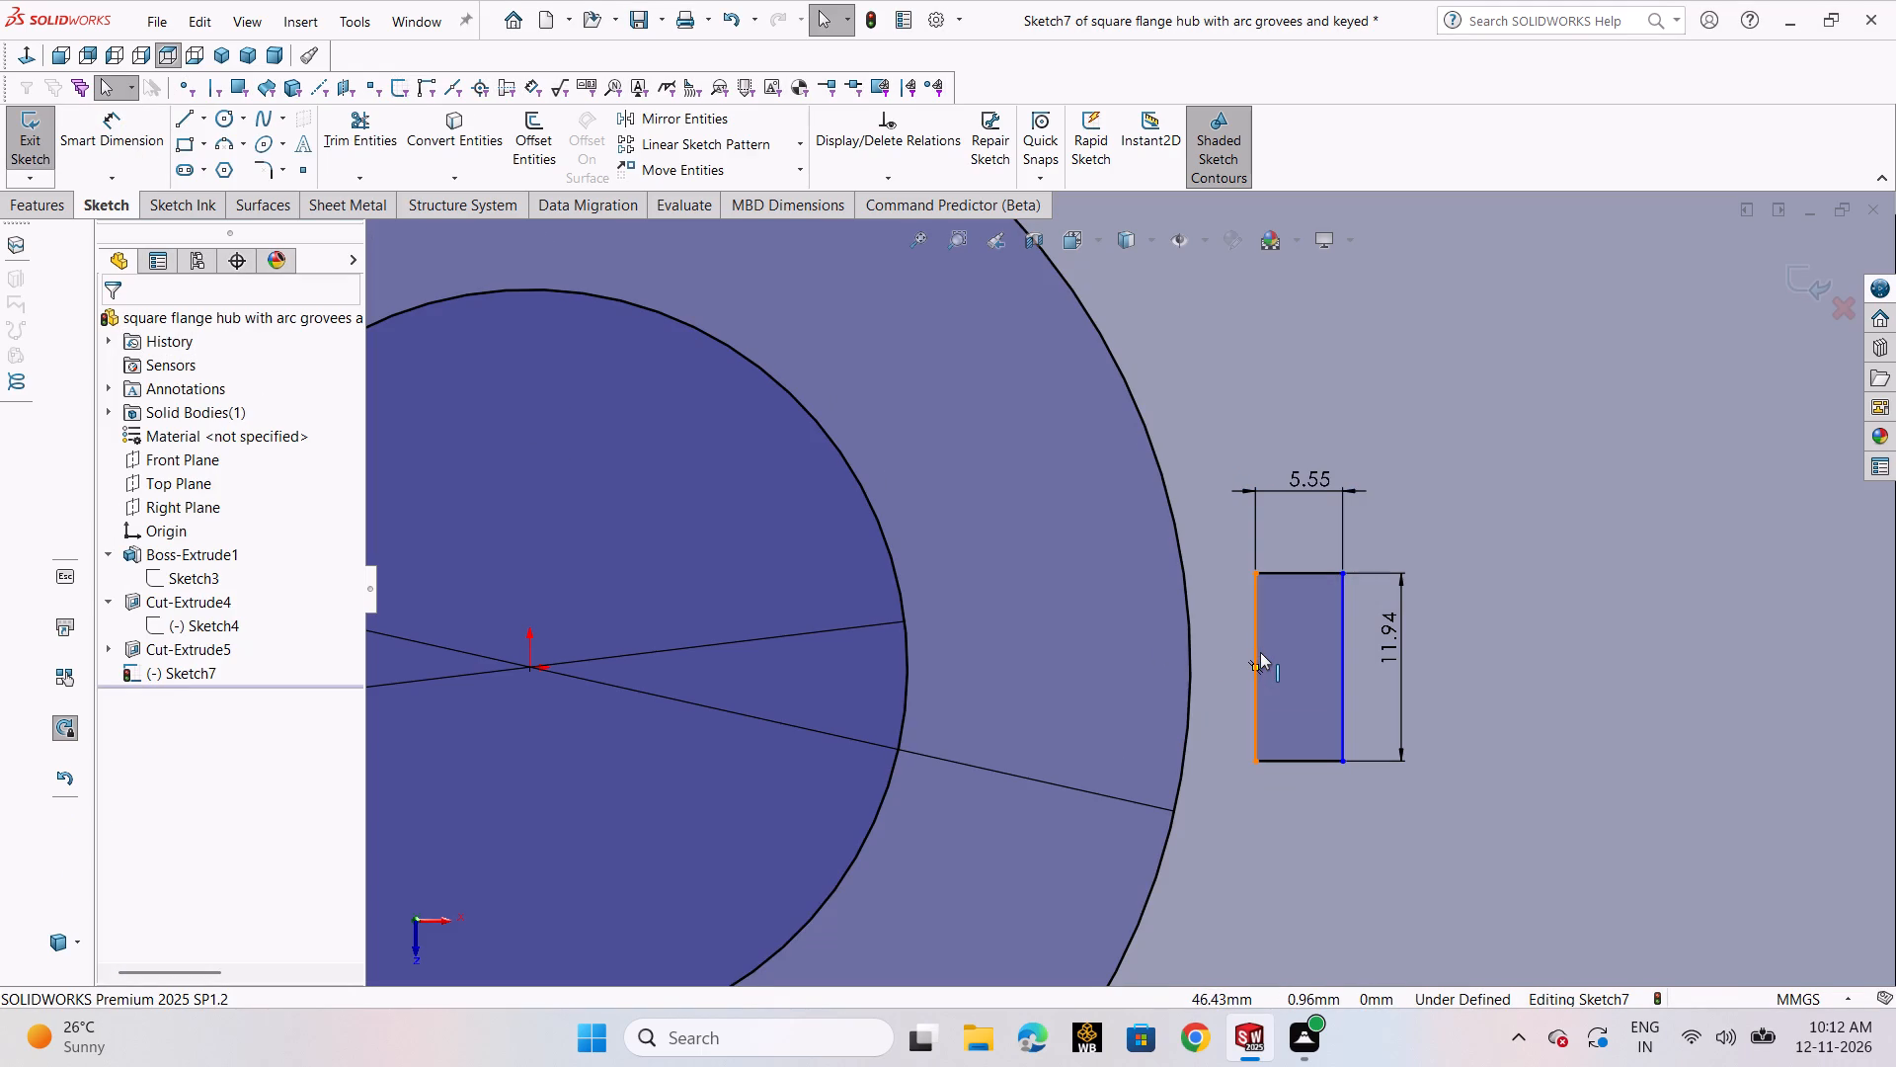
Move the key rectangle inward until the middle of its inner edge meets the 84 mm circle.
{"action": "left_click_drag", "start_coordinate": [1258, 668], "coordinate": [1255, 668]}
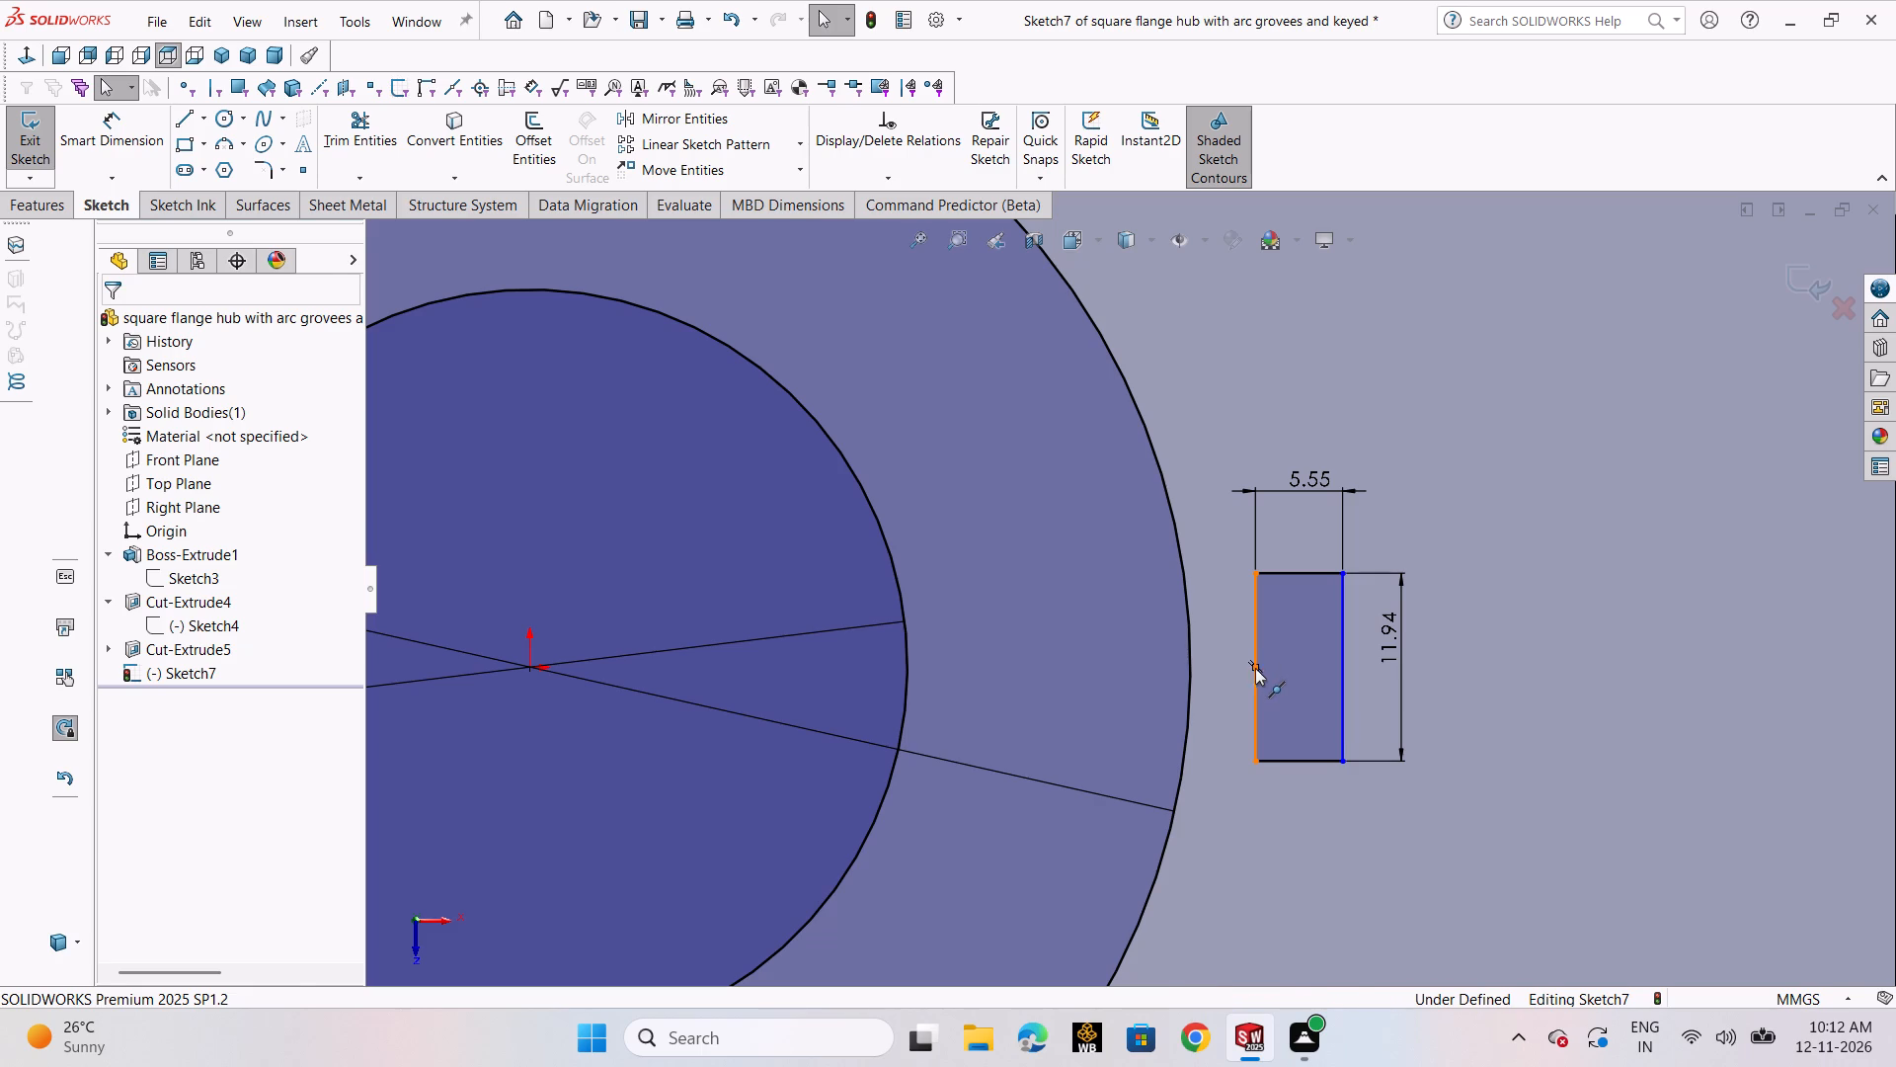
{"action": "left_click_drag", "start_coordinate": [1255, 668], "coordinate": [1190, 655]}
{"action": "left_click", "coordinate": [1423, 695]}
Delete the key rectangle's inner vertical edge where it touches the 84 mm circle.
{"action": "scroll", "coordinate": [1423, 663], "scroll_direction": "up", "scroll_amount": 7}
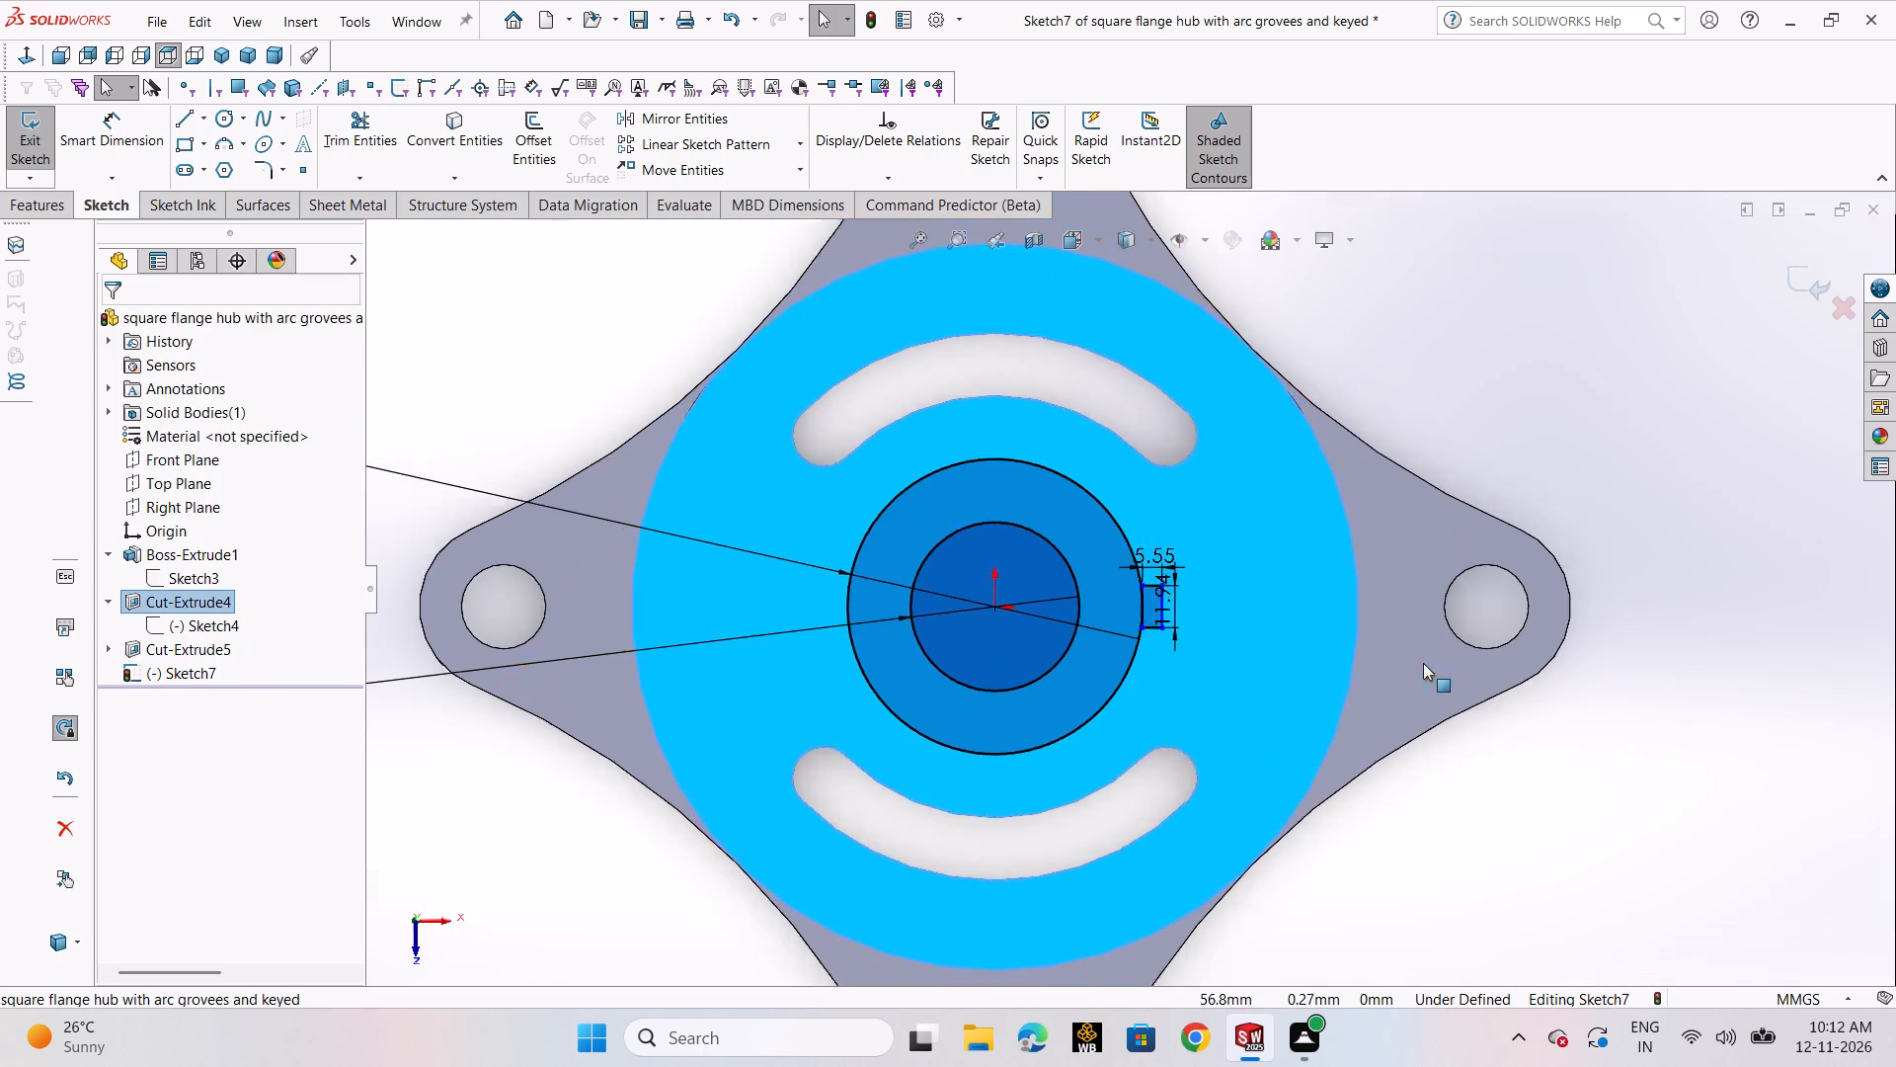
{"action": "scroll", "coordinate": [1423, 663], "scroll_direction": "up", "scroll_amount": 1}
{"action": "left_click", "coordinate": [1504, 467]}
{"action": "scroll", "coordinate": [1504, 467], "scroll_direction": "down", "scroll_amount": 2}
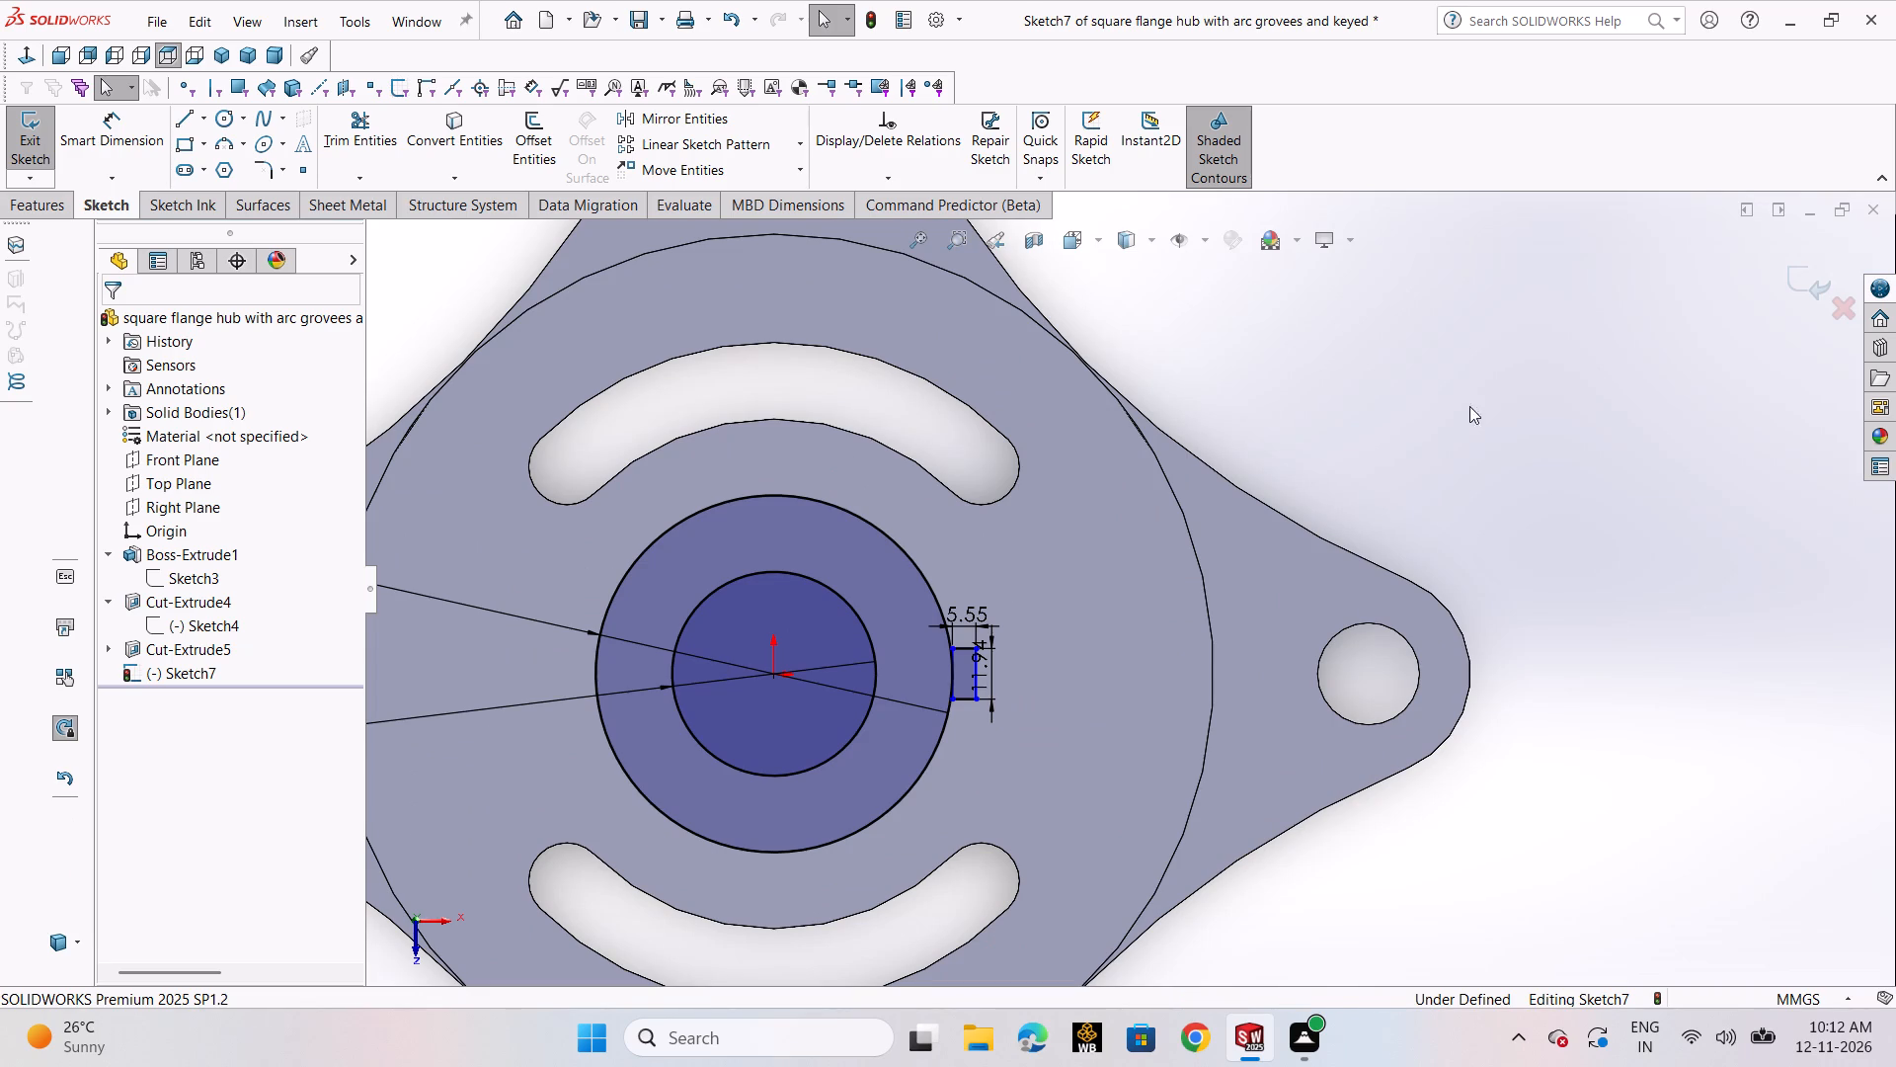
{"action": "scroll", "coordinate": [995, 676], "scroll_direction": "down", "scroll_amount": 5}
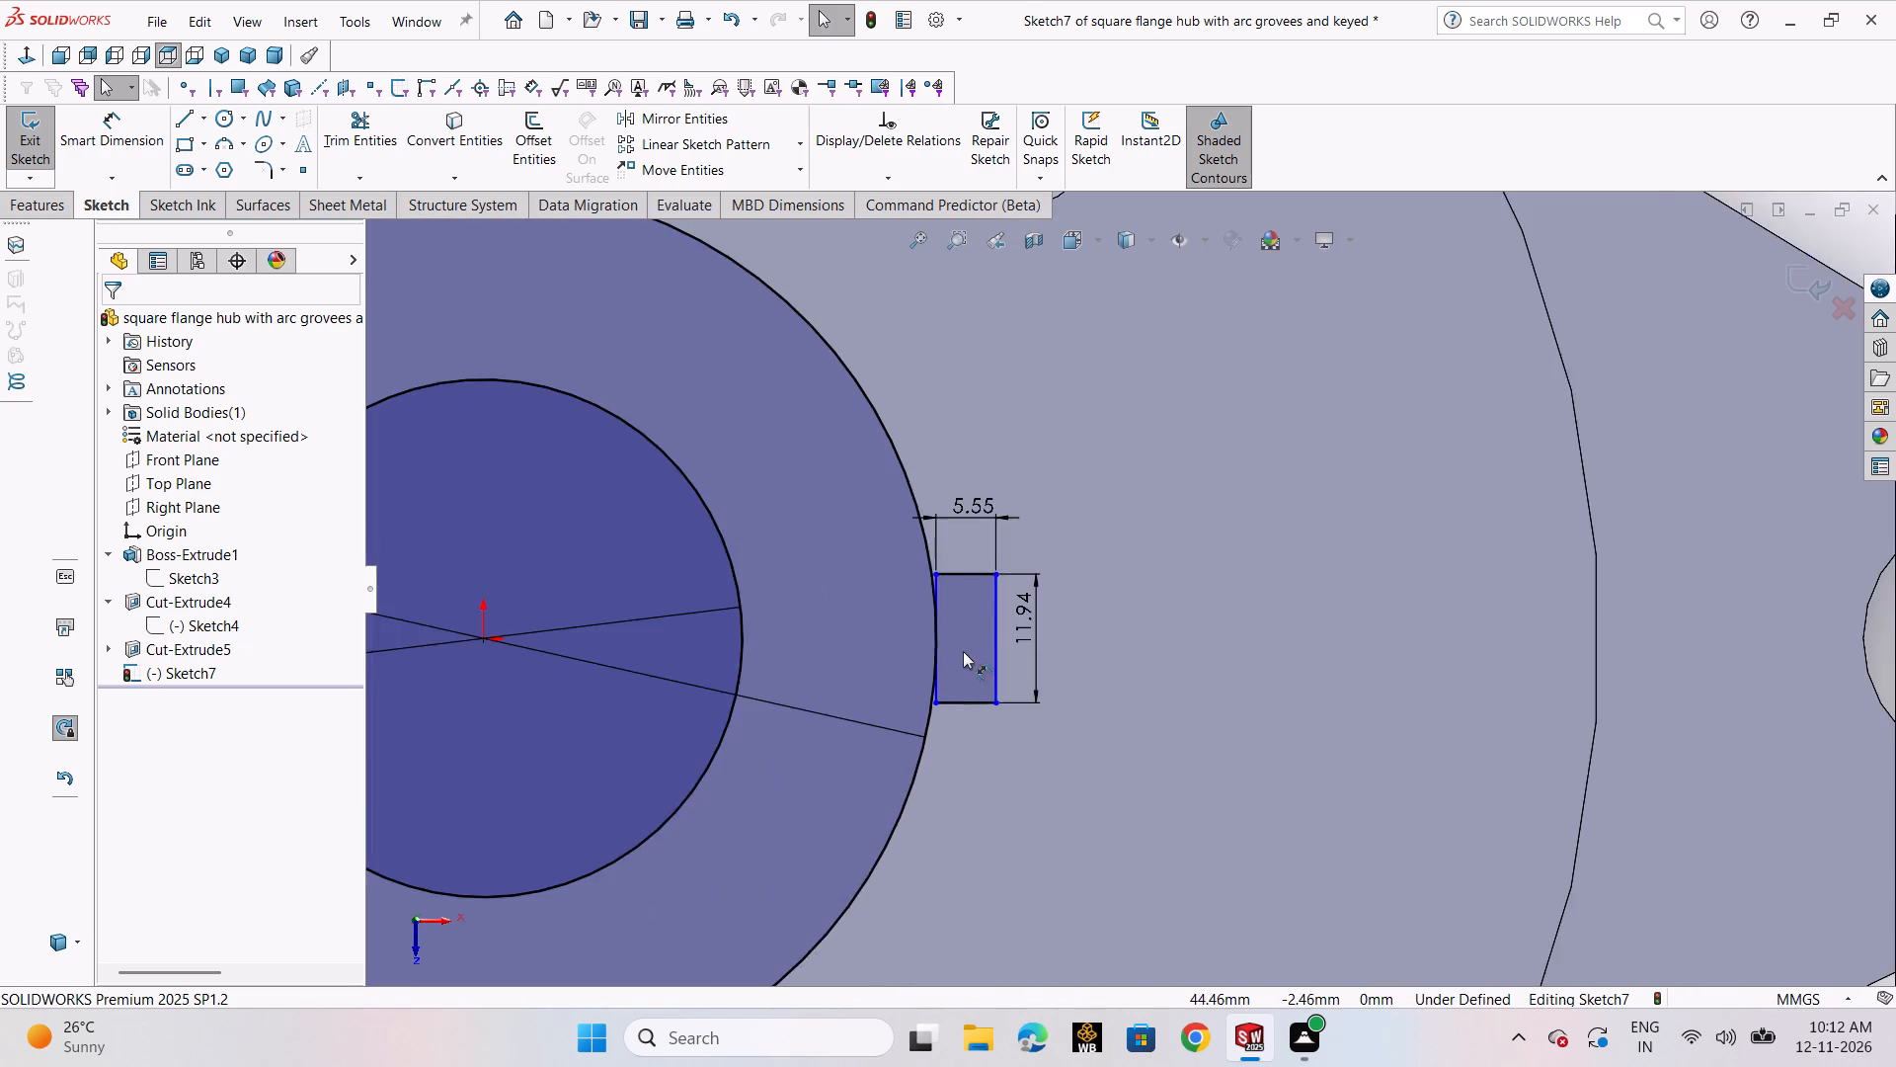
{"action": "scroll", "coordinate": [964, 630], "scroll_direction": "down", "scroll_amount": 3}
{"action": "scroll", "coordinate": [965, 546], "scroll_direction": "down", "scroll_amount": 3}
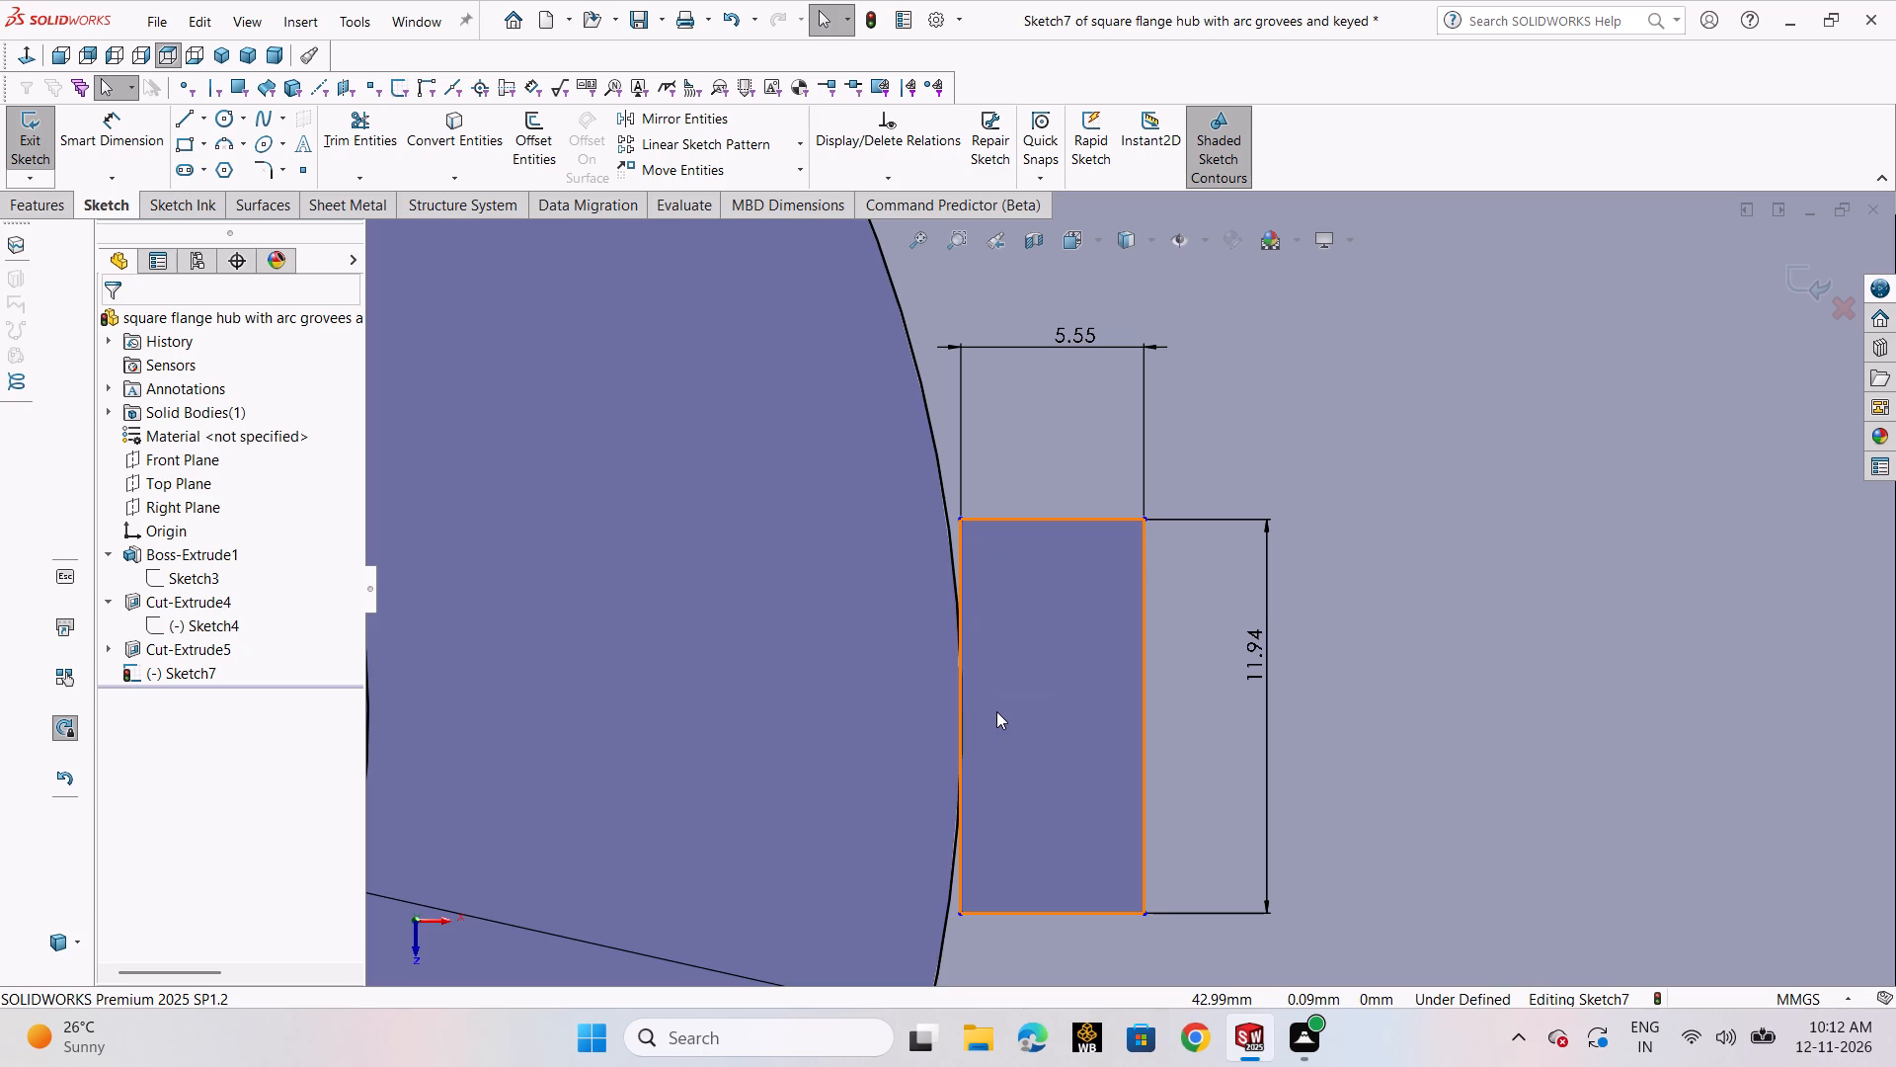
{"action": "left_click", "coordinate": [963, 563]}
{"action": "key", "text": "Delete"}
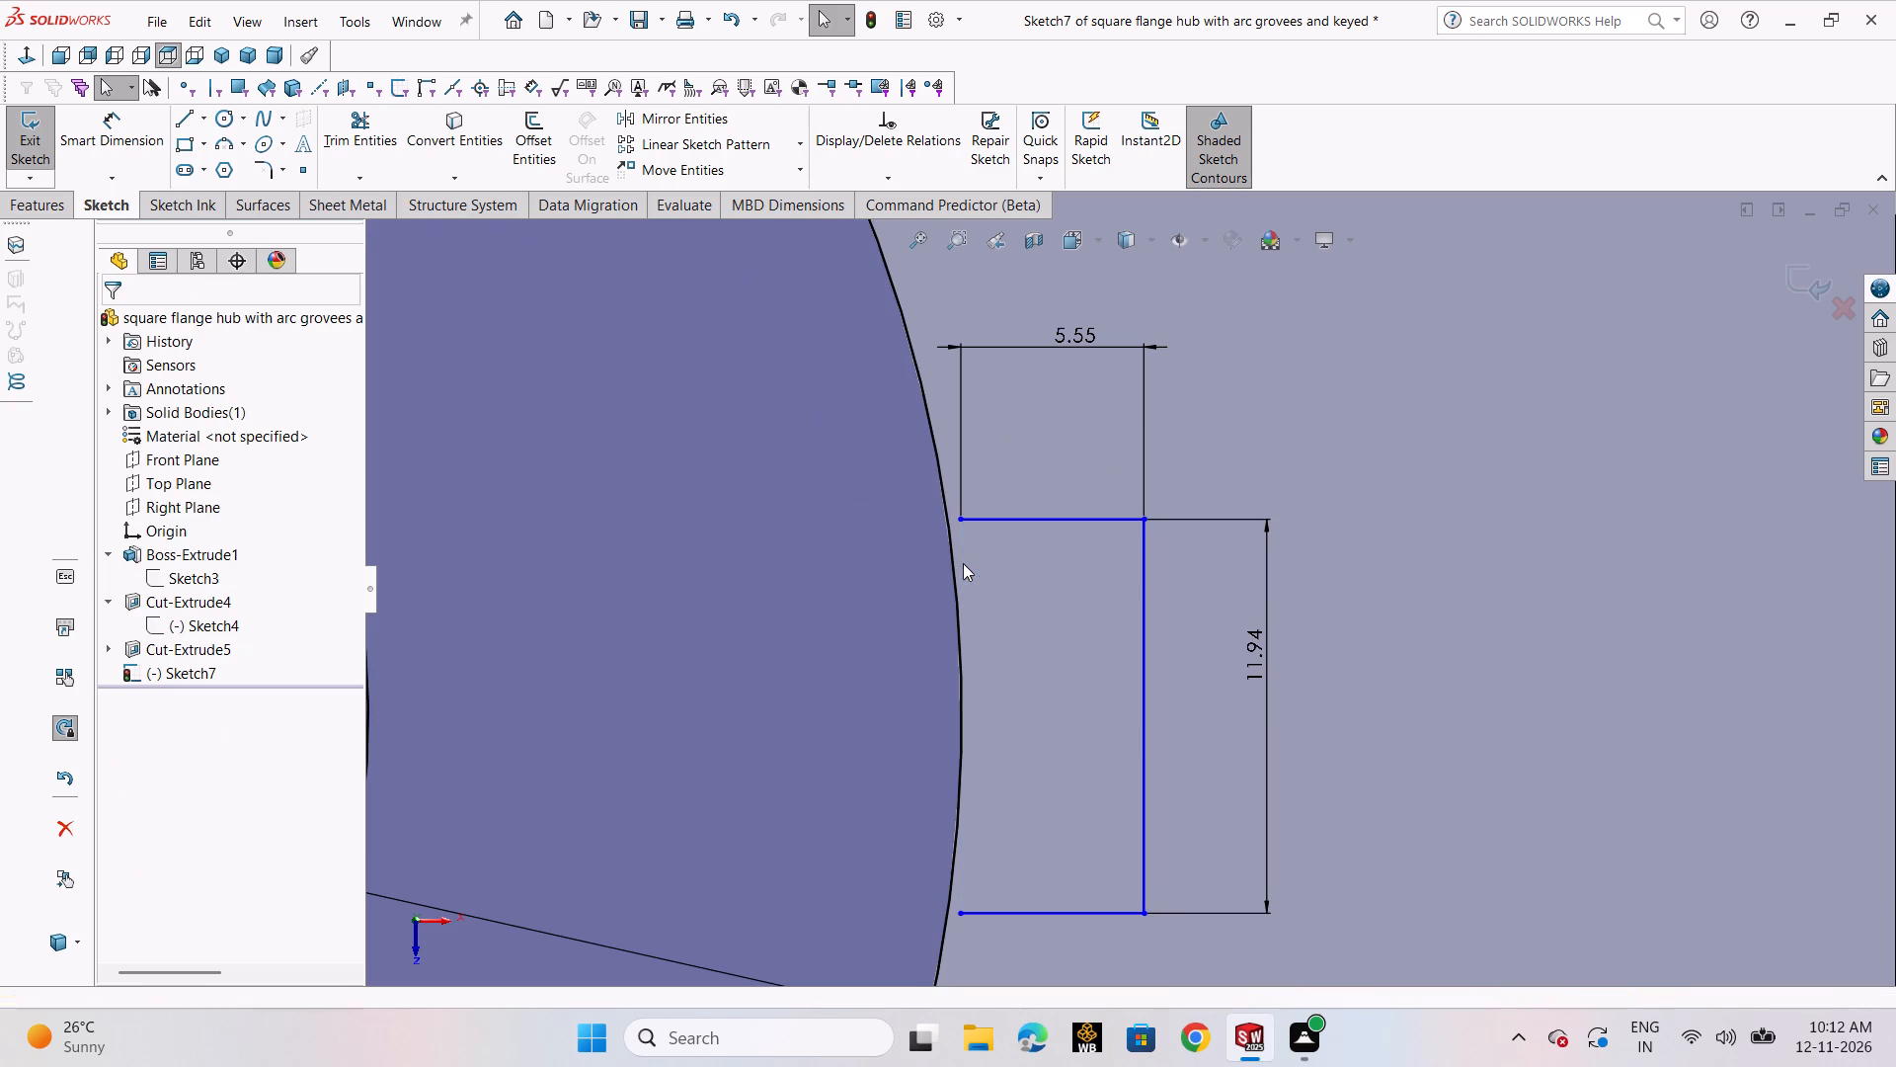
Attach the inner endpoints of the key's two horizontal edges to the 84 mm circle.
{"action": "left_click_drag", "start_coordinate": [961, 524], "coordinate": [945, 522]}
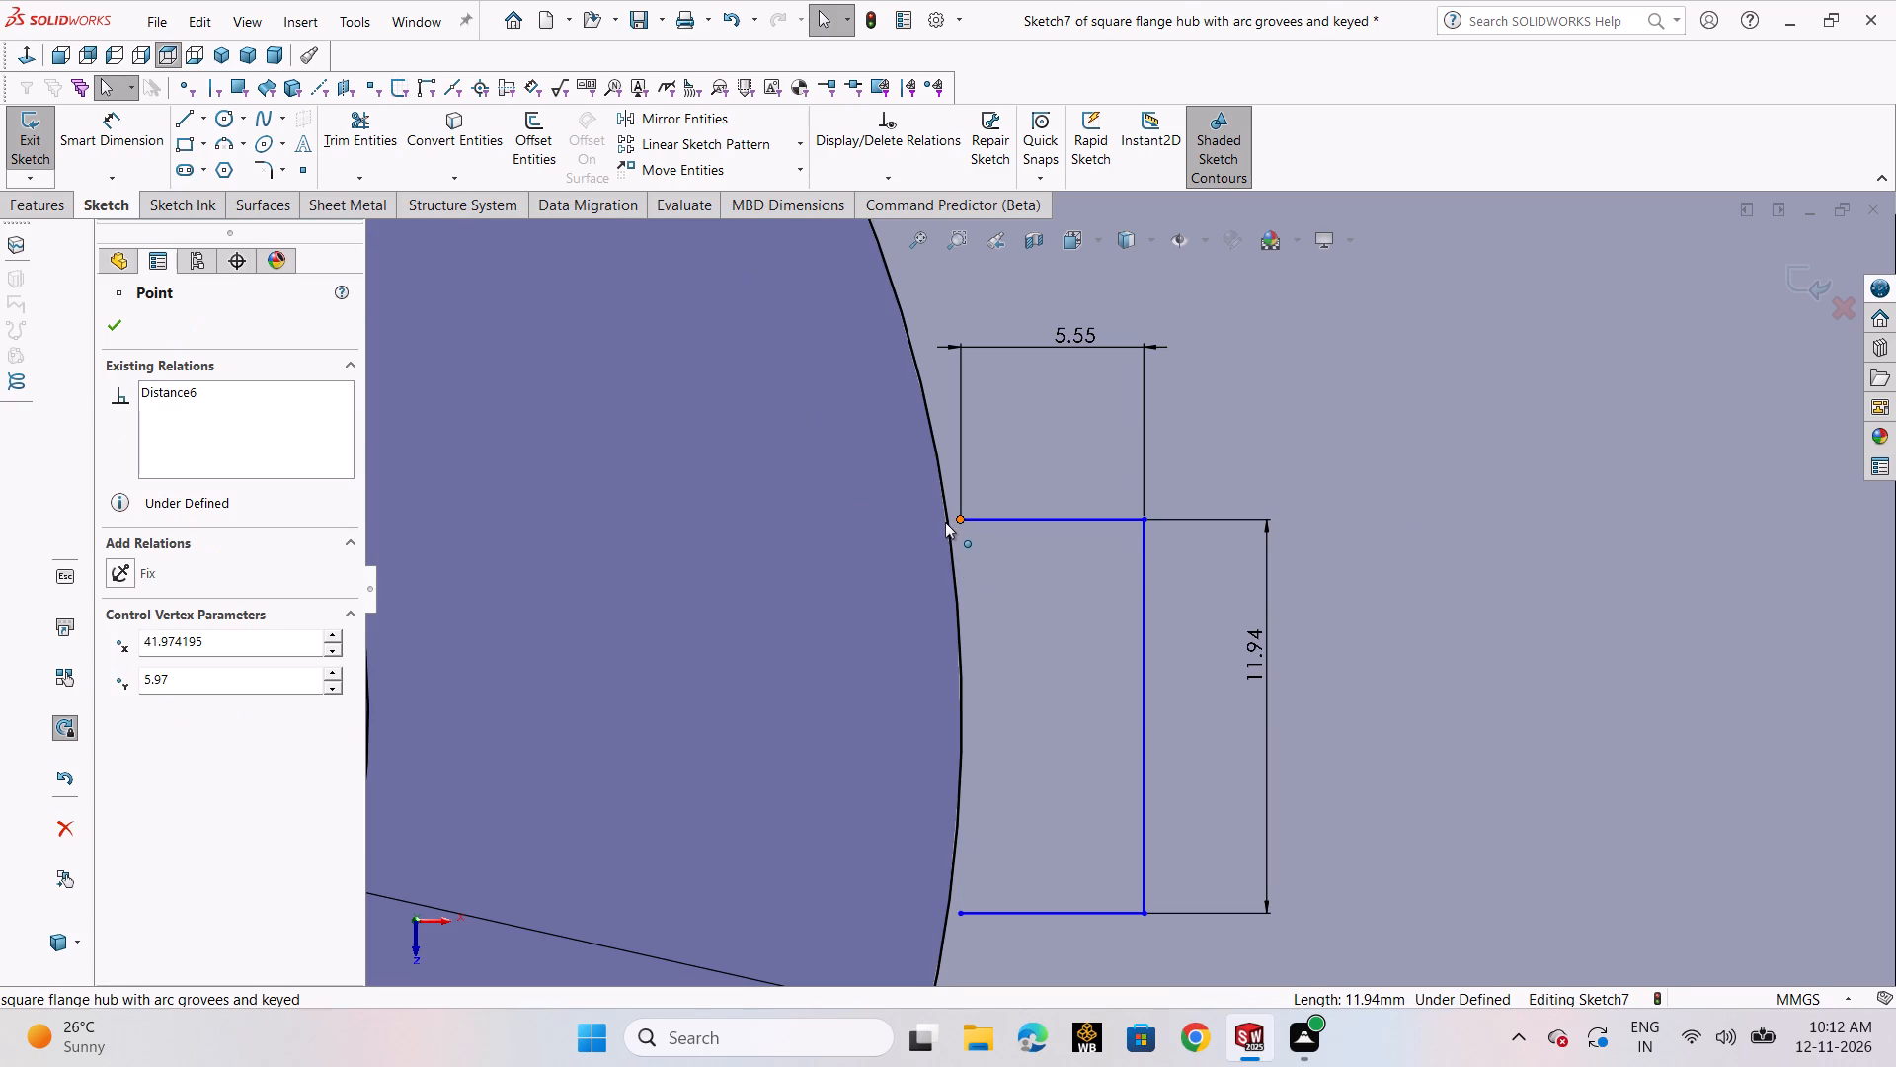
{"action": "left_click_drag", "start_coordinate": [945, 522], "coordinate": [948, 522]}
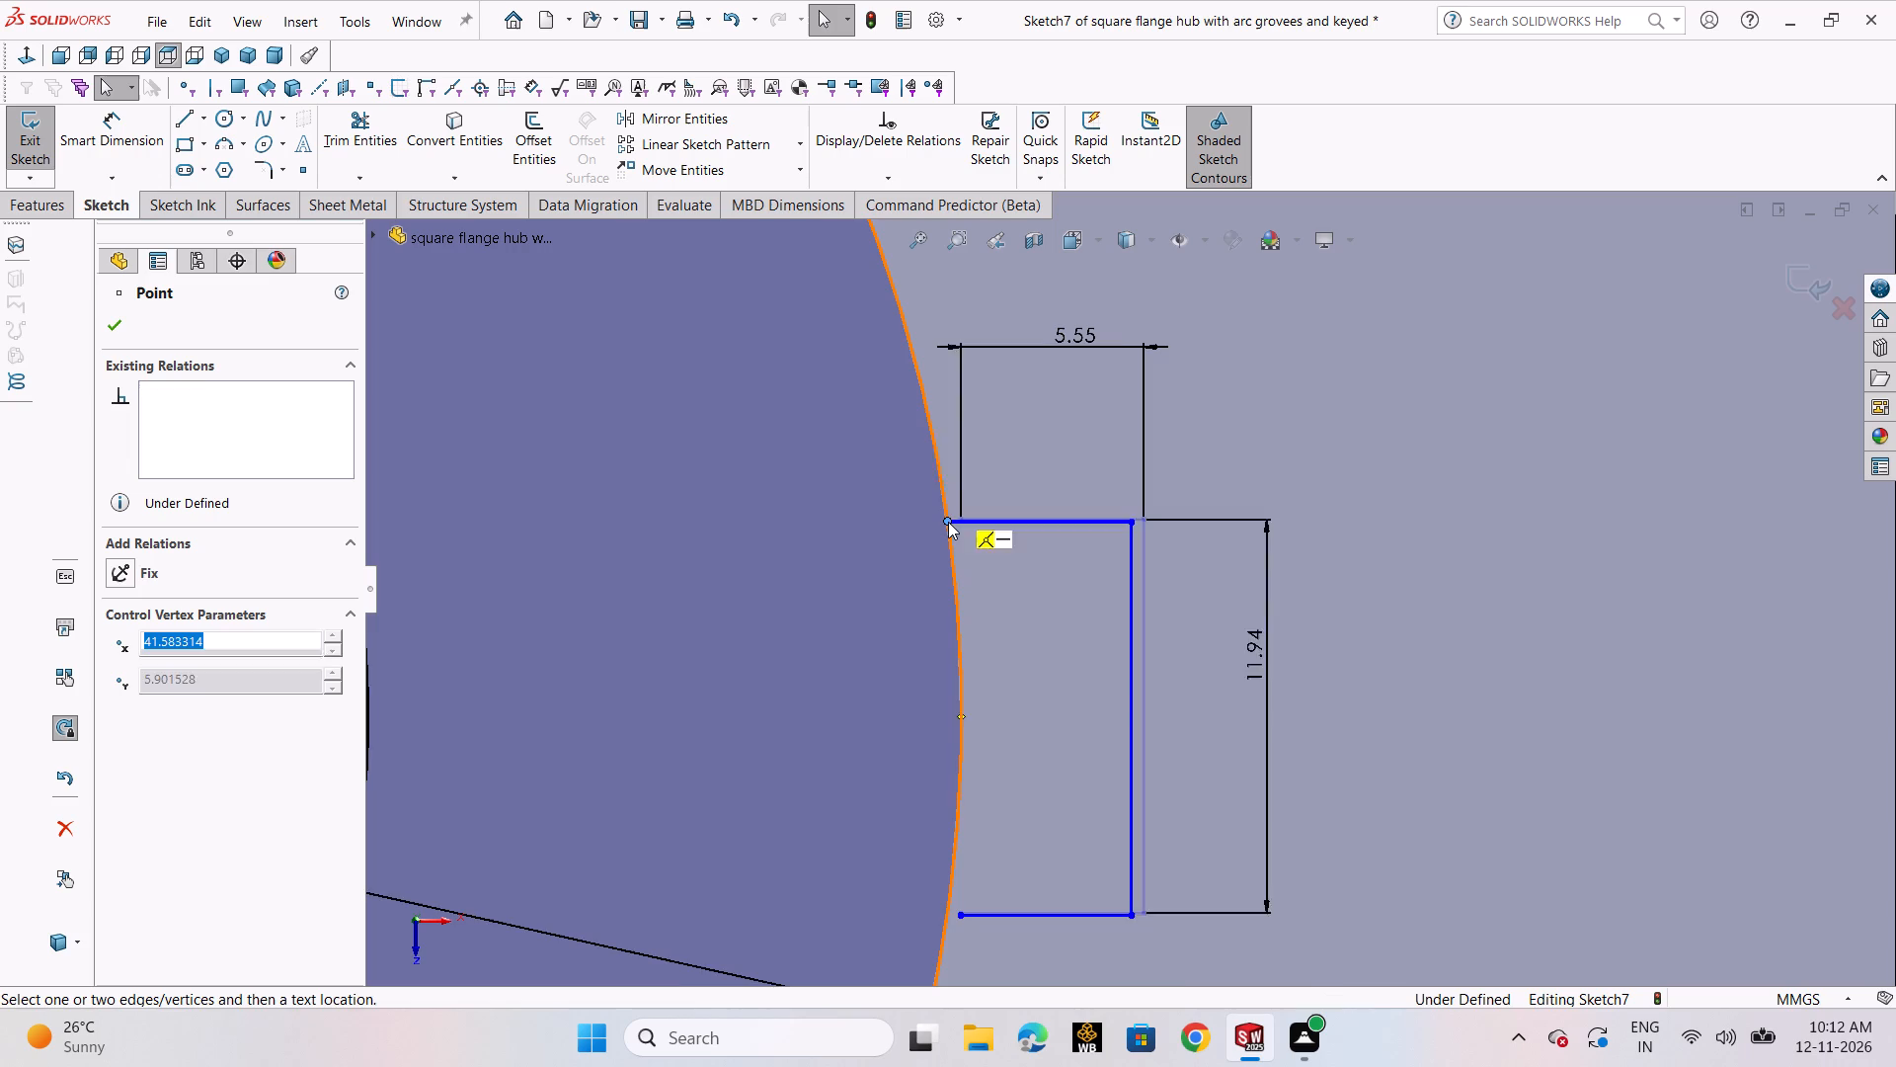
{"action": "left_click", "coordinate": [1352, 748]}
{"action": "scroll", "coordinate": [966, 929], "scroll_direction": "down", "scroll_amount": 6}
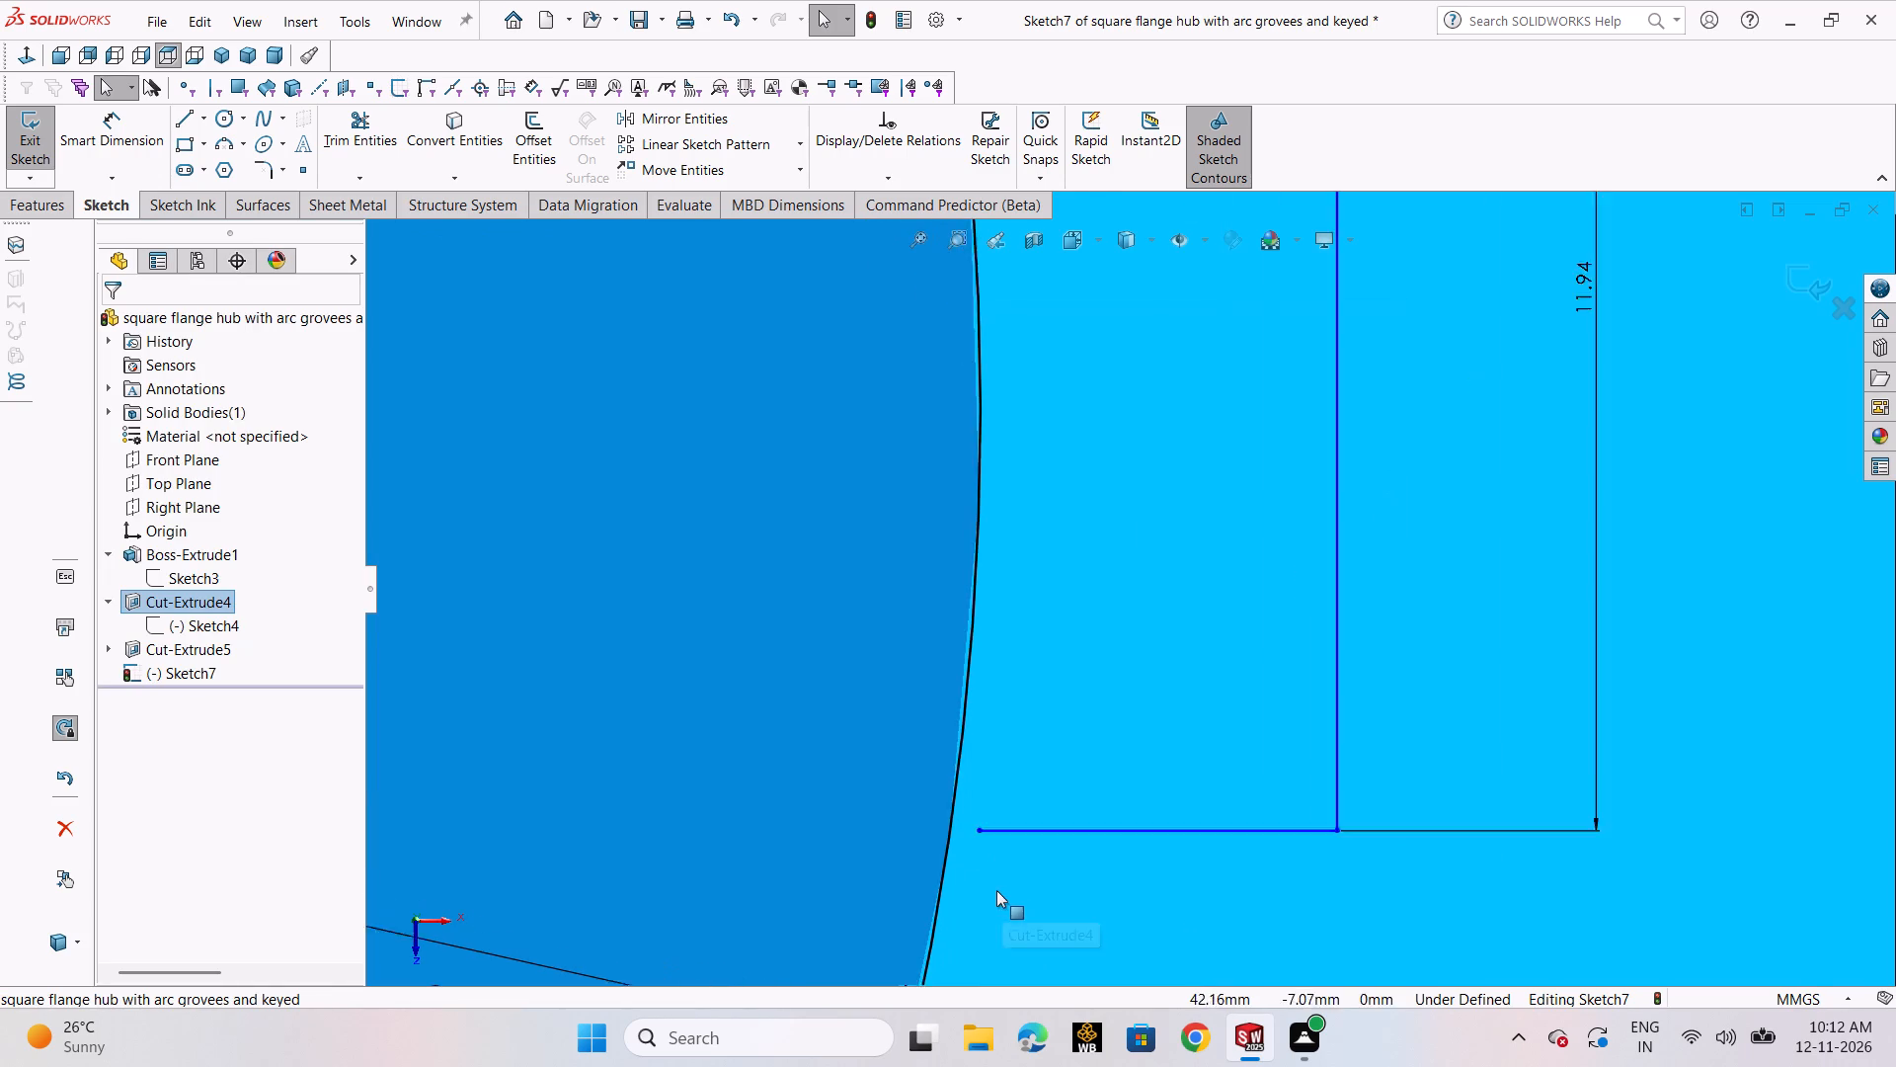
{"action": "left_click", "coordinate": [1690, 644]}
{"action": "left_click_drag", "start_coordinate": [987, 771], "coordinate": [961, 771]}
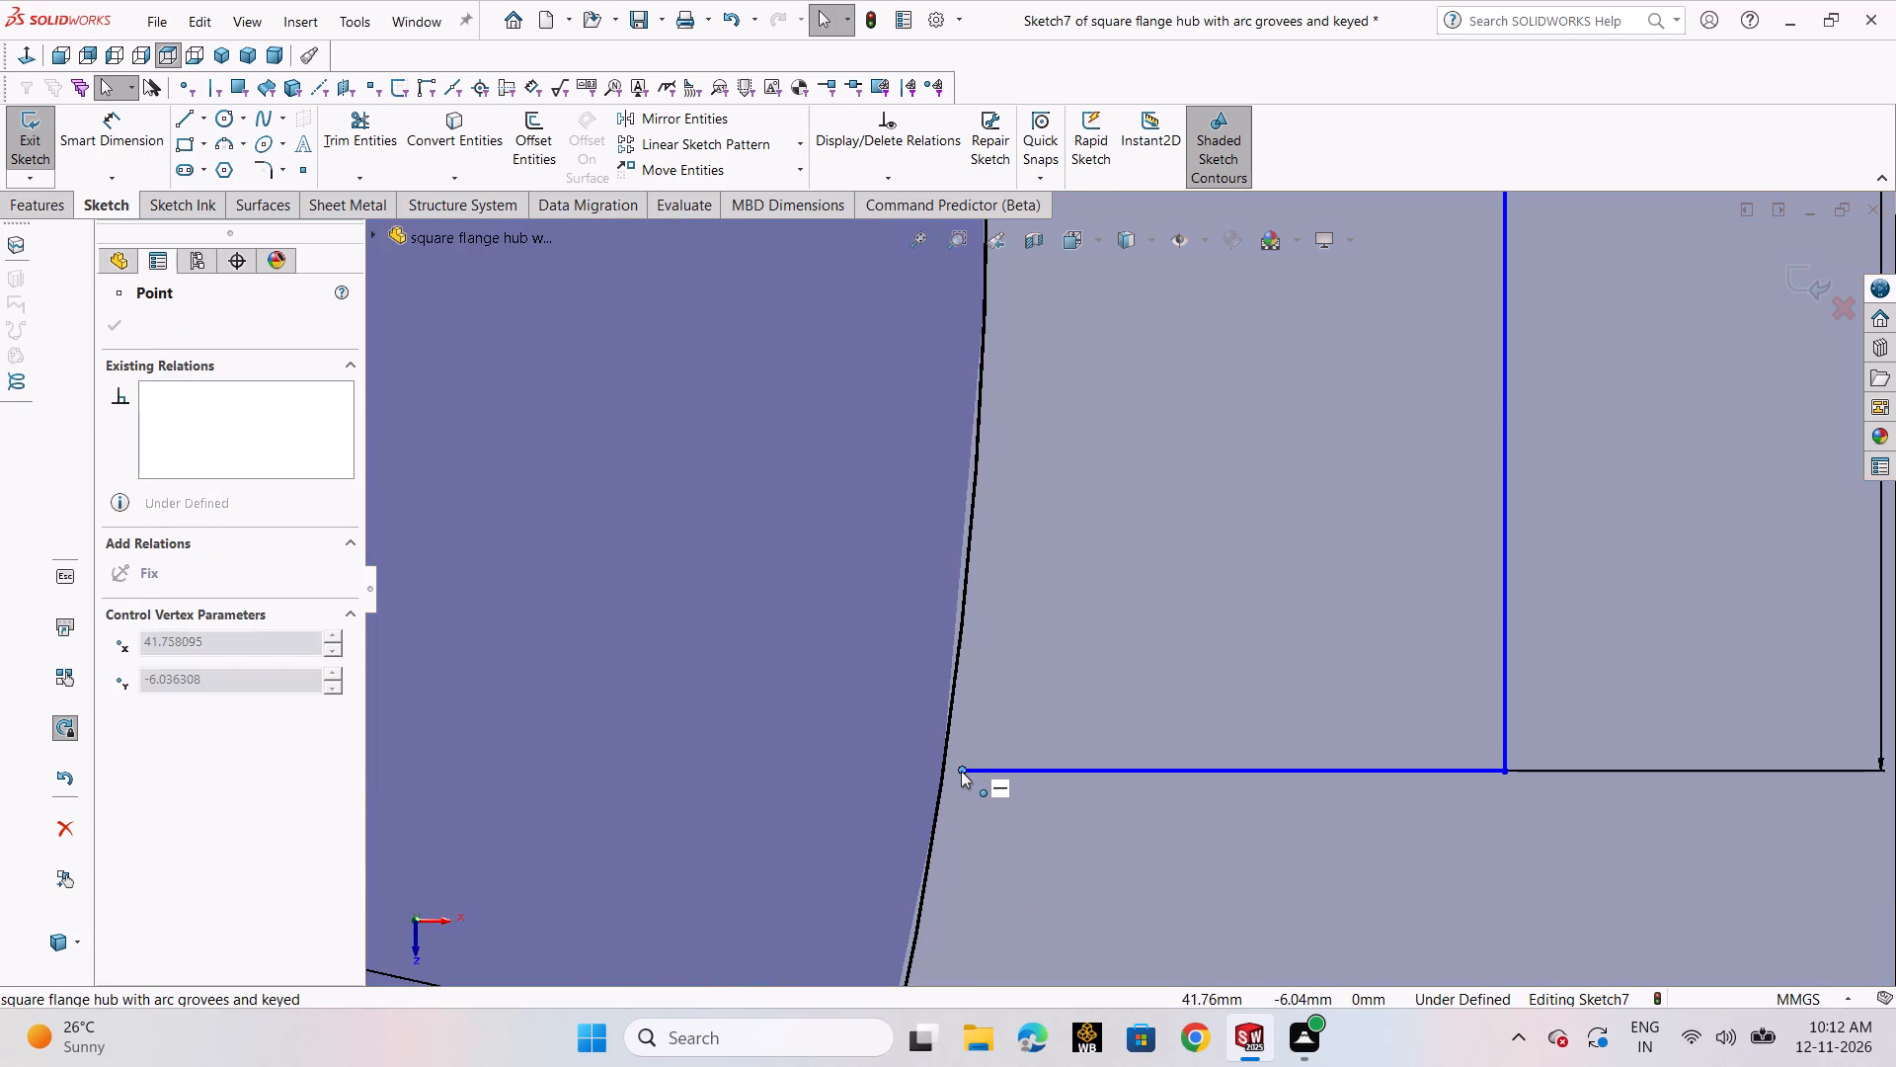
{"action": "left_click_drag", "start_coordinate": [961, 771], "coordinate": [948, 771]}
Trim the 84 mm circle's arc between the key's two horizontal edges and exit the sketch.
{"action": "scroll", "coordinate": [1035, 825], "scroll_direction": "up", "scroll_amount": 4}
{"action": "scroll", "coordinate": [1128, 704], "scroll_direction": "up", "scroll_amount": 4}
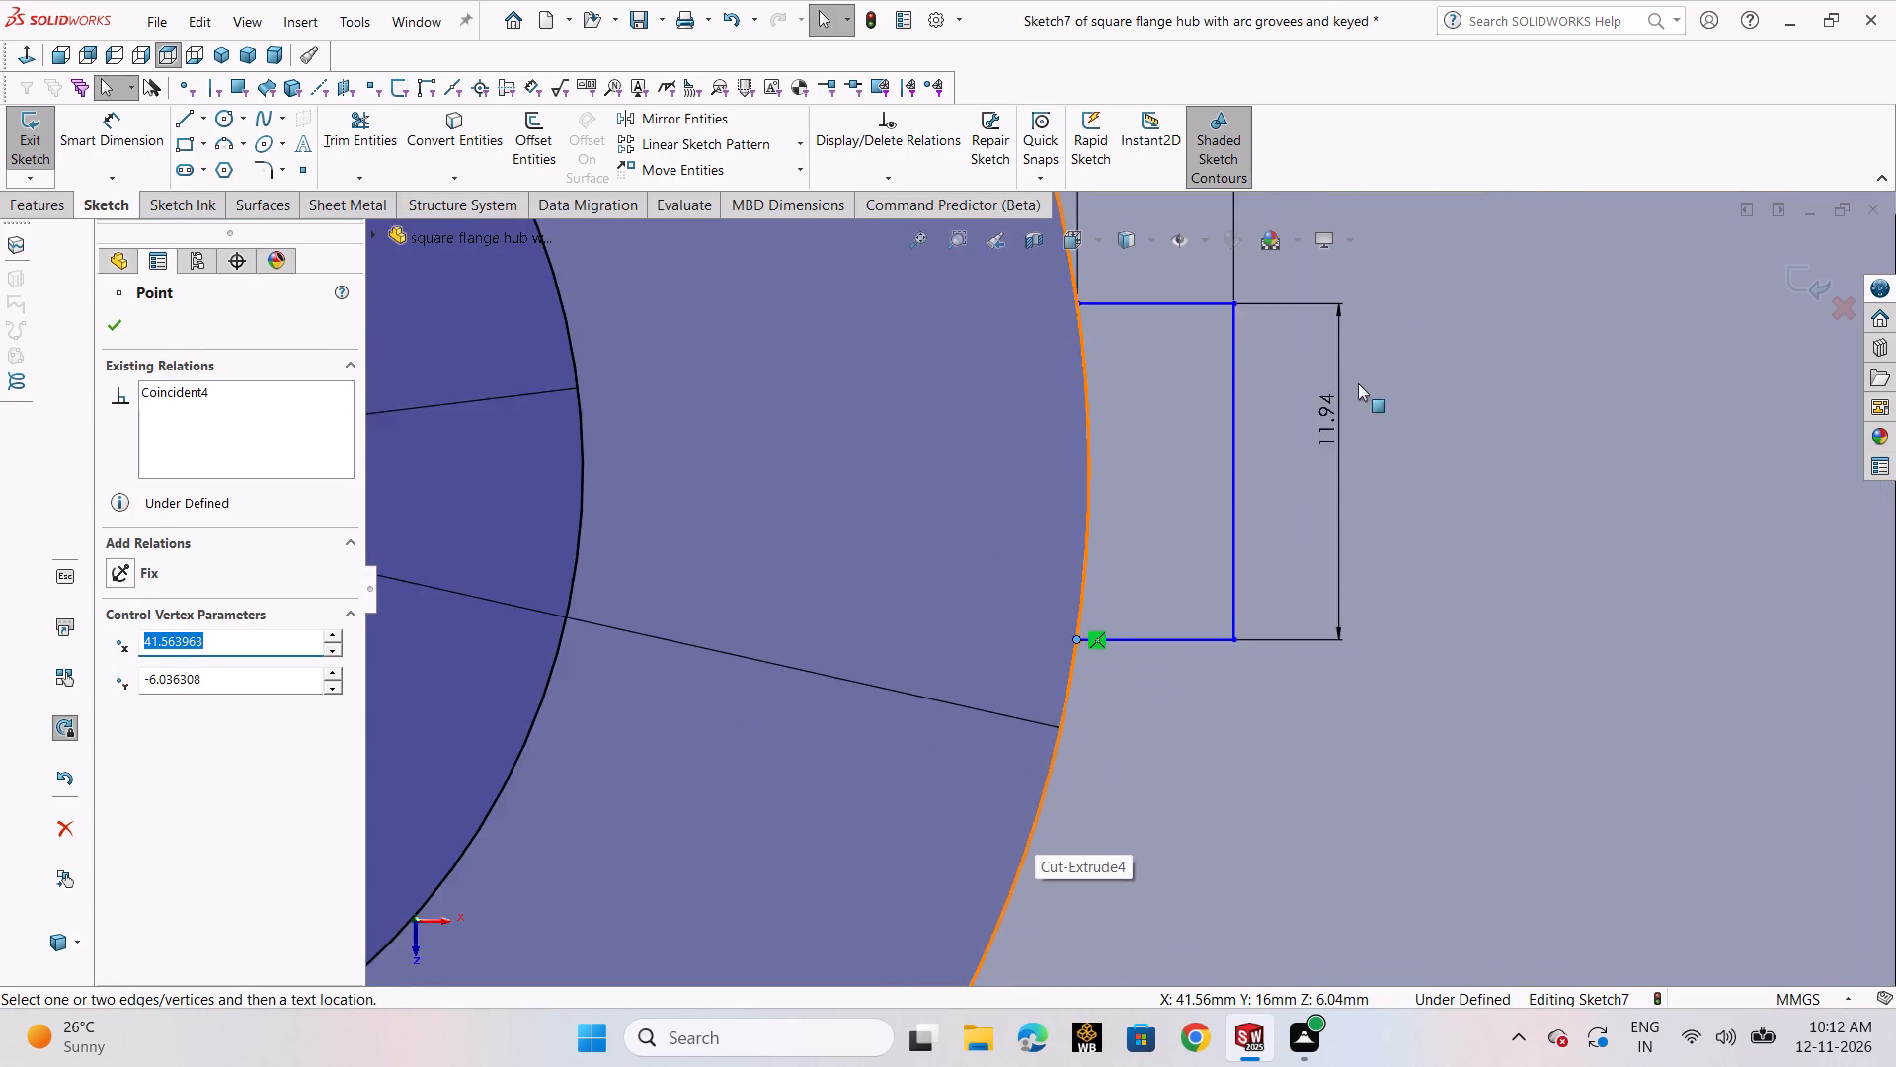
{"action": "scroll", "coordinate": [1358, 383], "scroll_direction": "up", "scroll_amount": 5}
{"action": "scroll", "coordinate": [1382, 402], "scroll_direction": "down", "scroll_amount": 1}
{"action": "scroll", "coordinate": [1382, 402], "scroll_direction": "up", "scroll_amount": 1}
{"action": "scroll", "coordinate": [1382, 402], "scroll_direction": "down", "scroll_amount": 5}
{"action": "scroll", "coordinate": [1382, 402], "scroll_direction": "up", "scroll_amount": 4}
{"action": "scroll", "coordinate": [1281, 449], "scroll_direction": "up", "scroll_amount": 5}
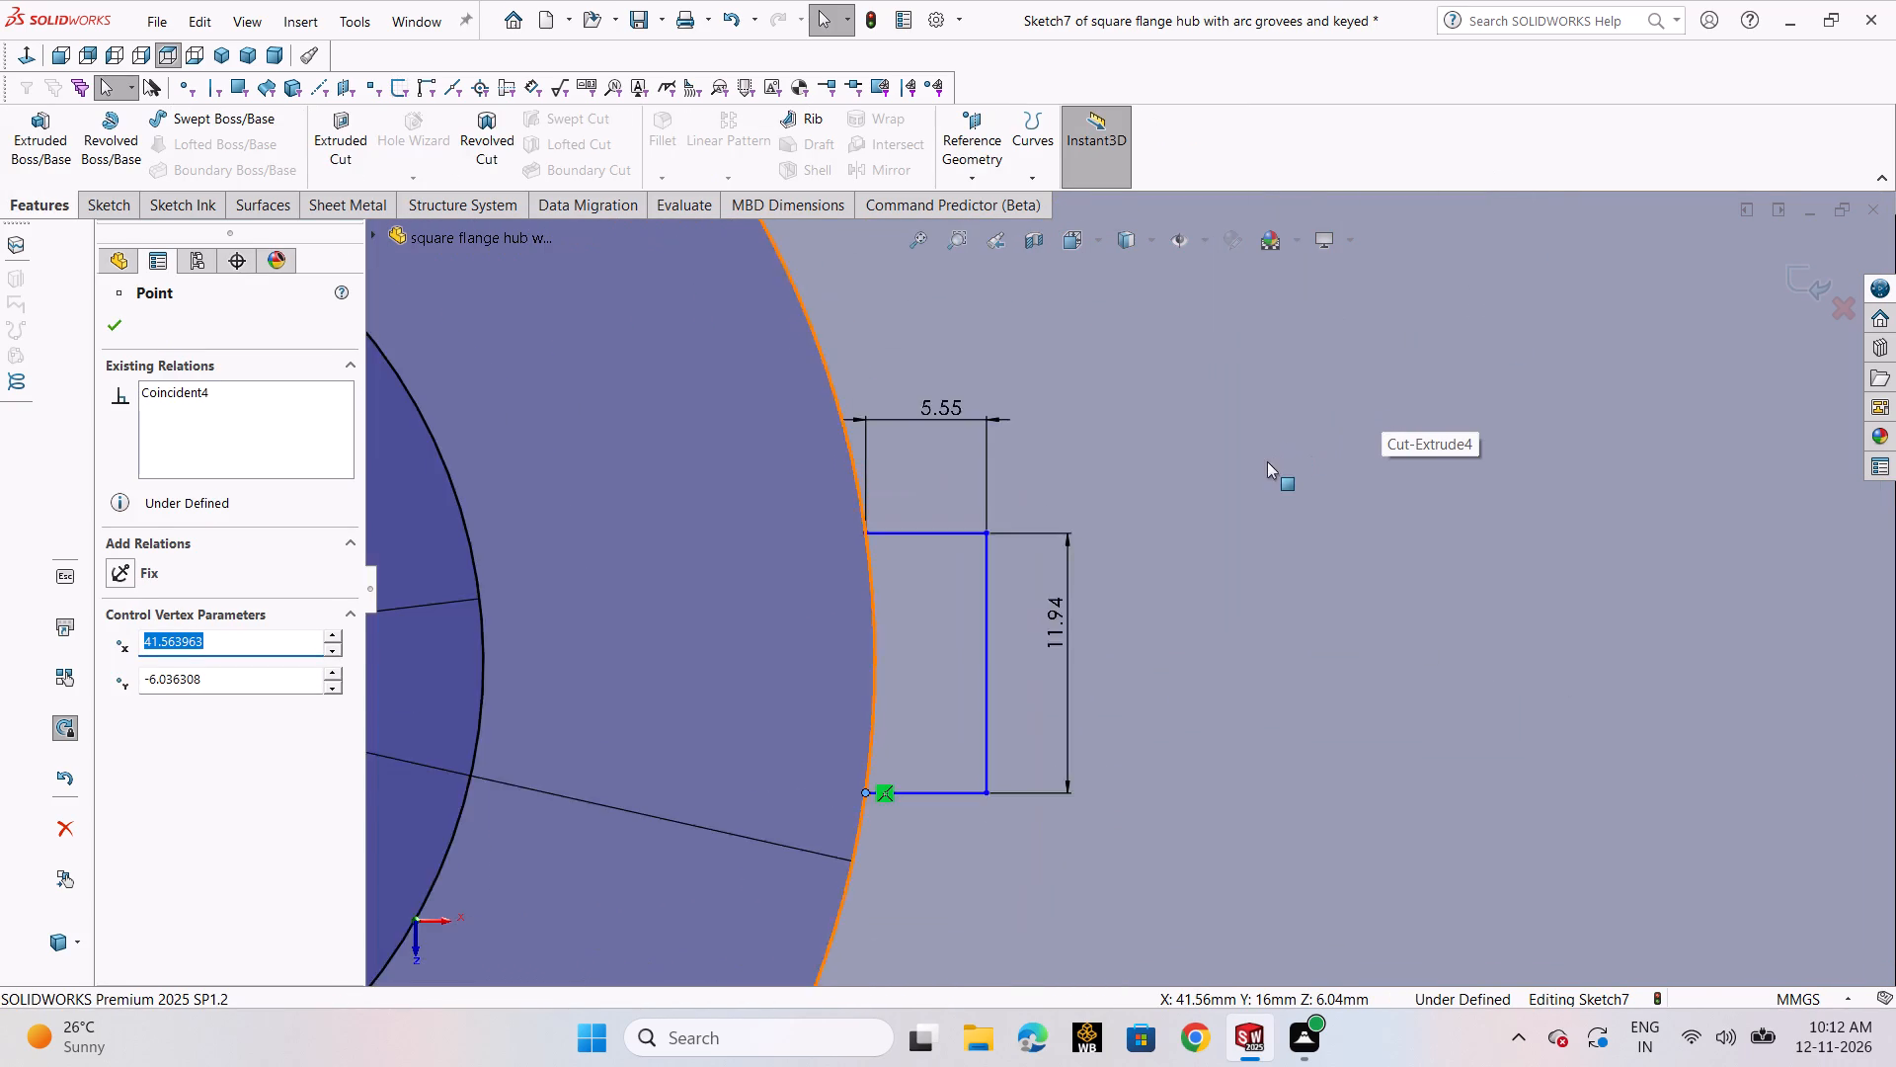
{"action": "scroll", "coordinate": [1267, 461], "scroll_direction": "up", "scroll_amount": 3}
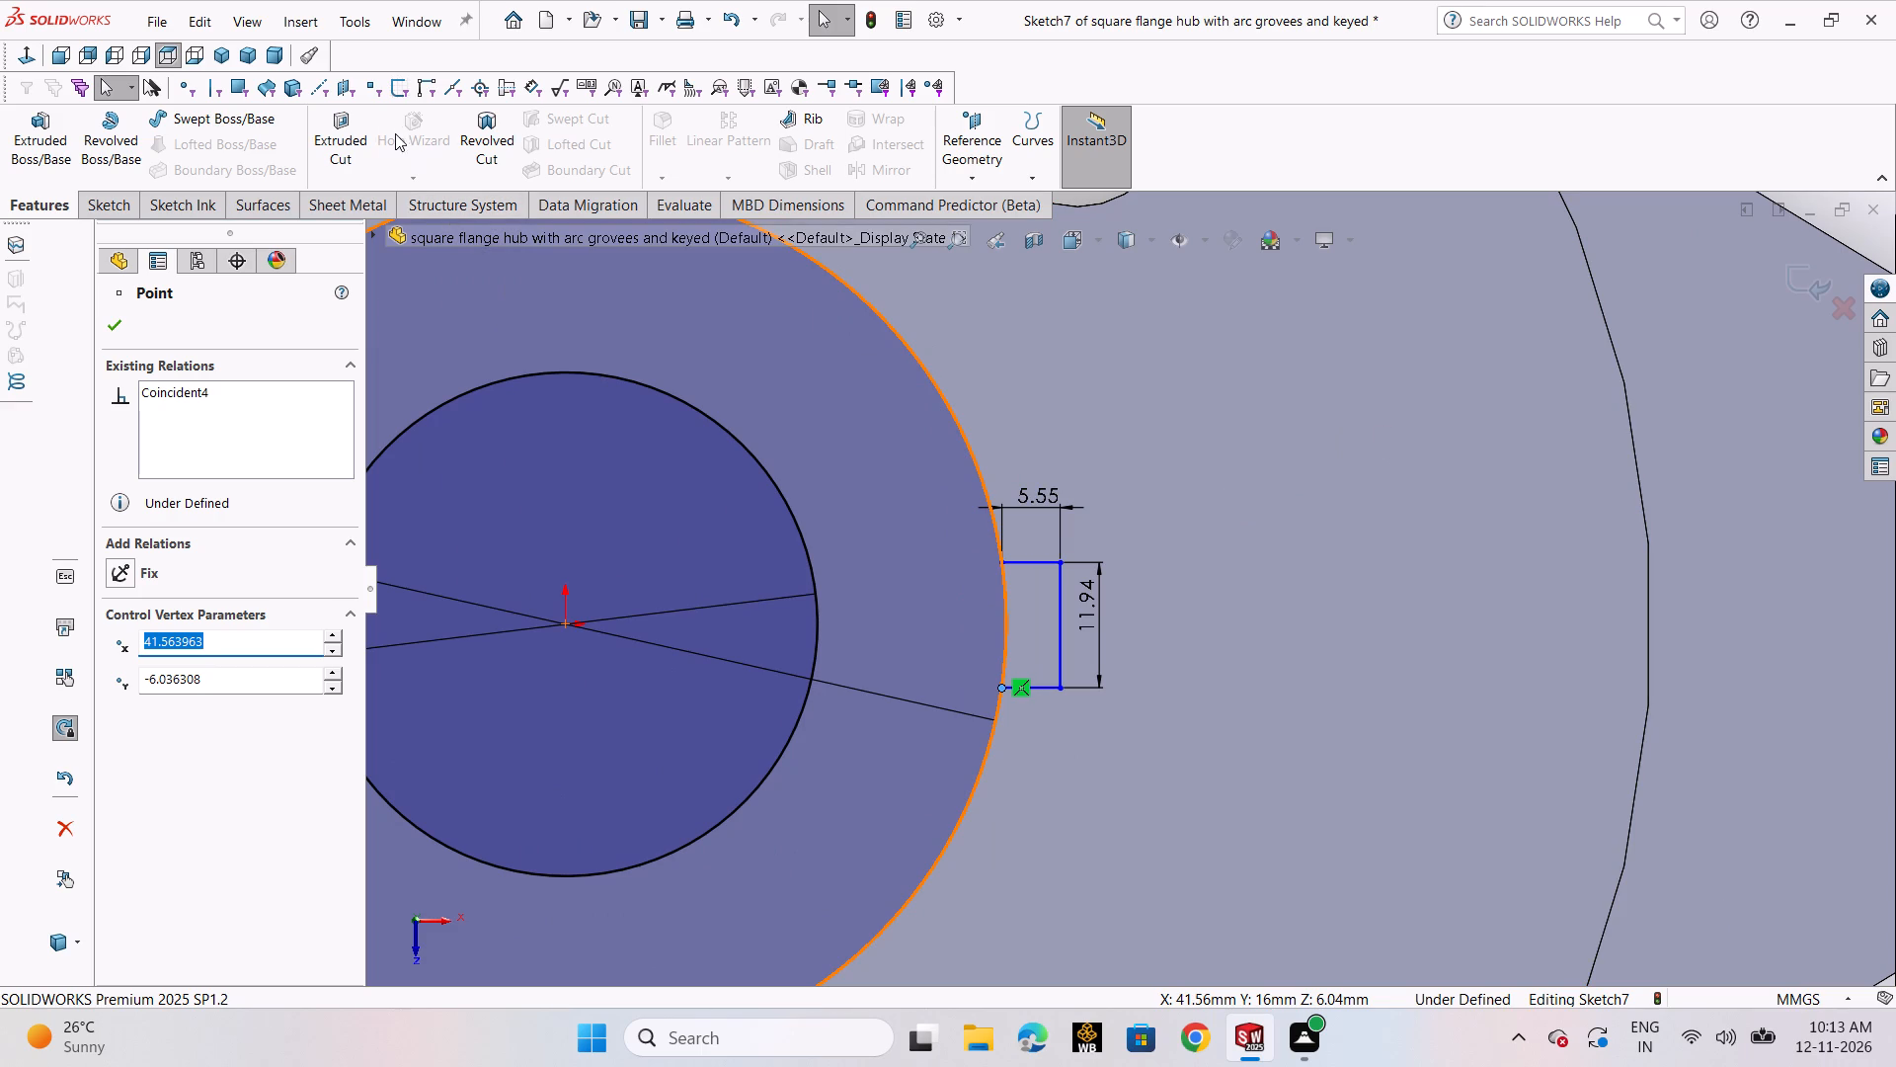
{"action": "left_click", "coordinate": [104, 330]}
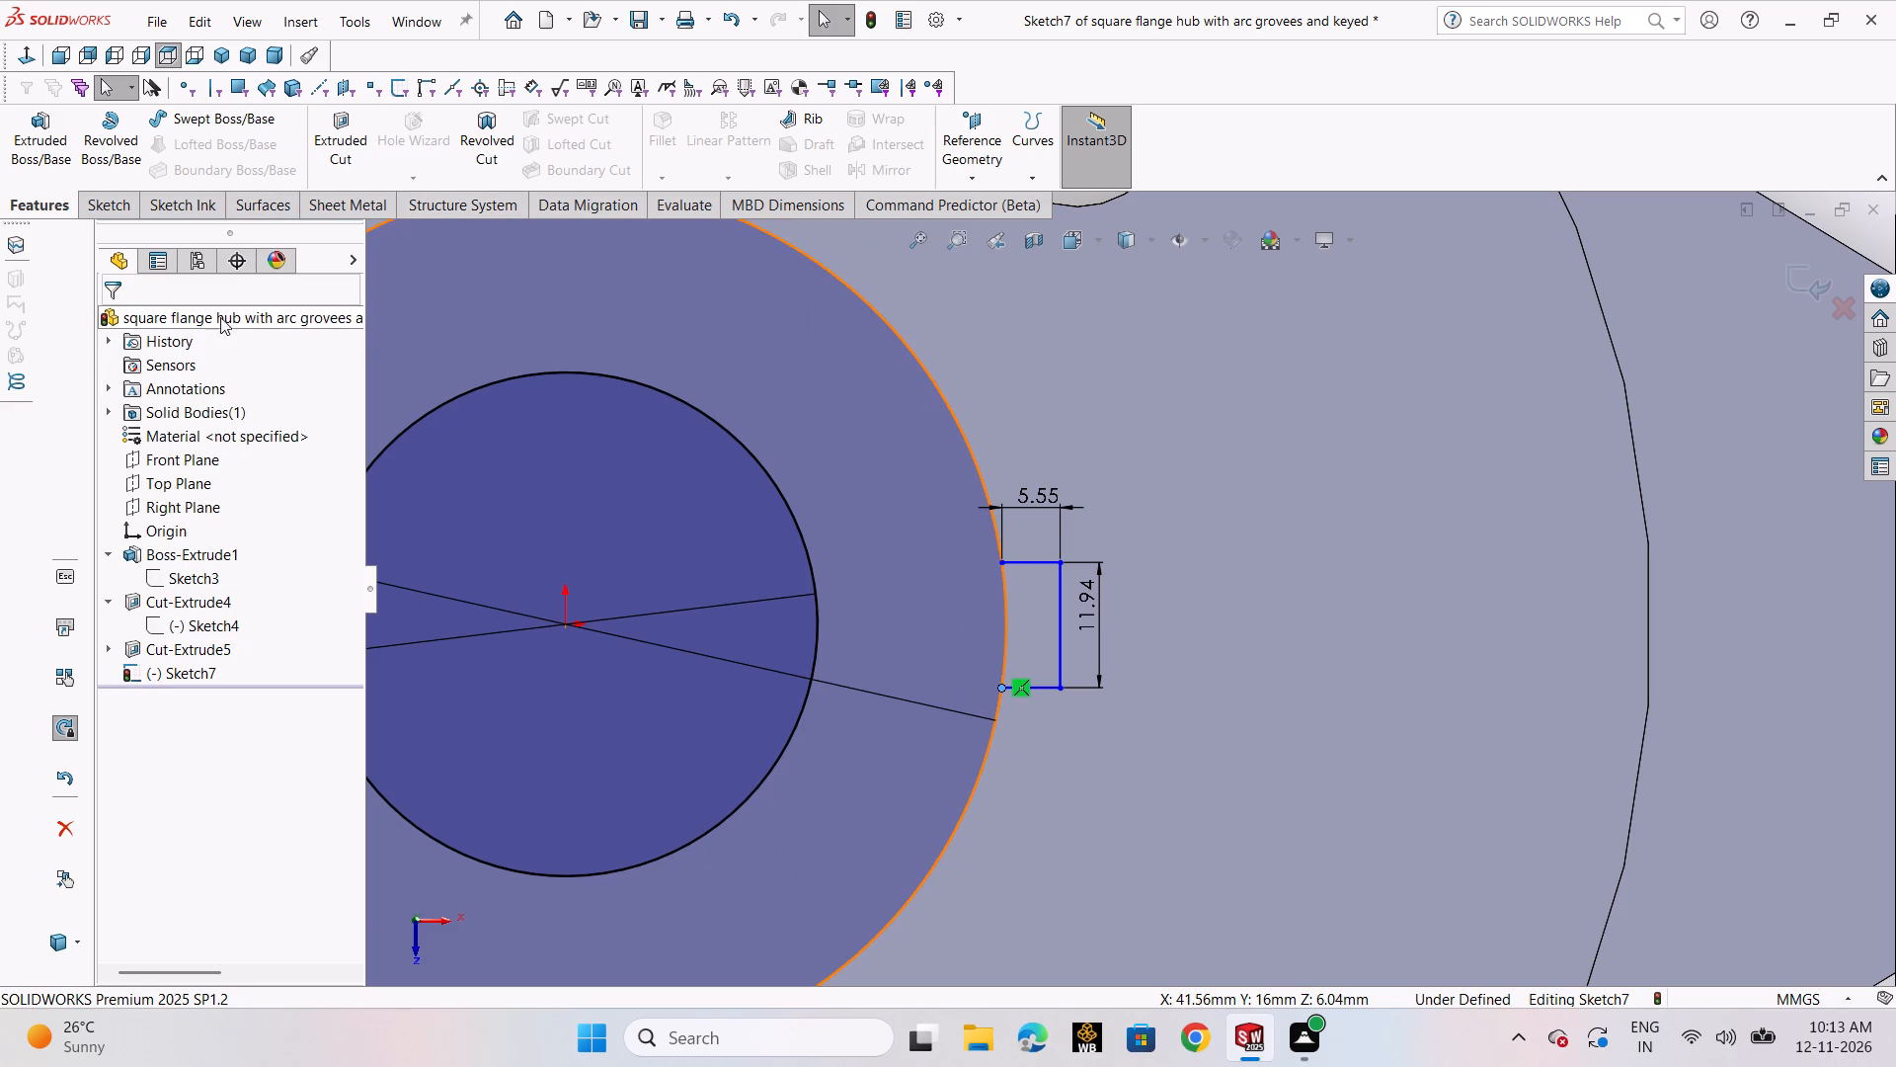
{"action": "left_click", "coordinate": [126, 216]}
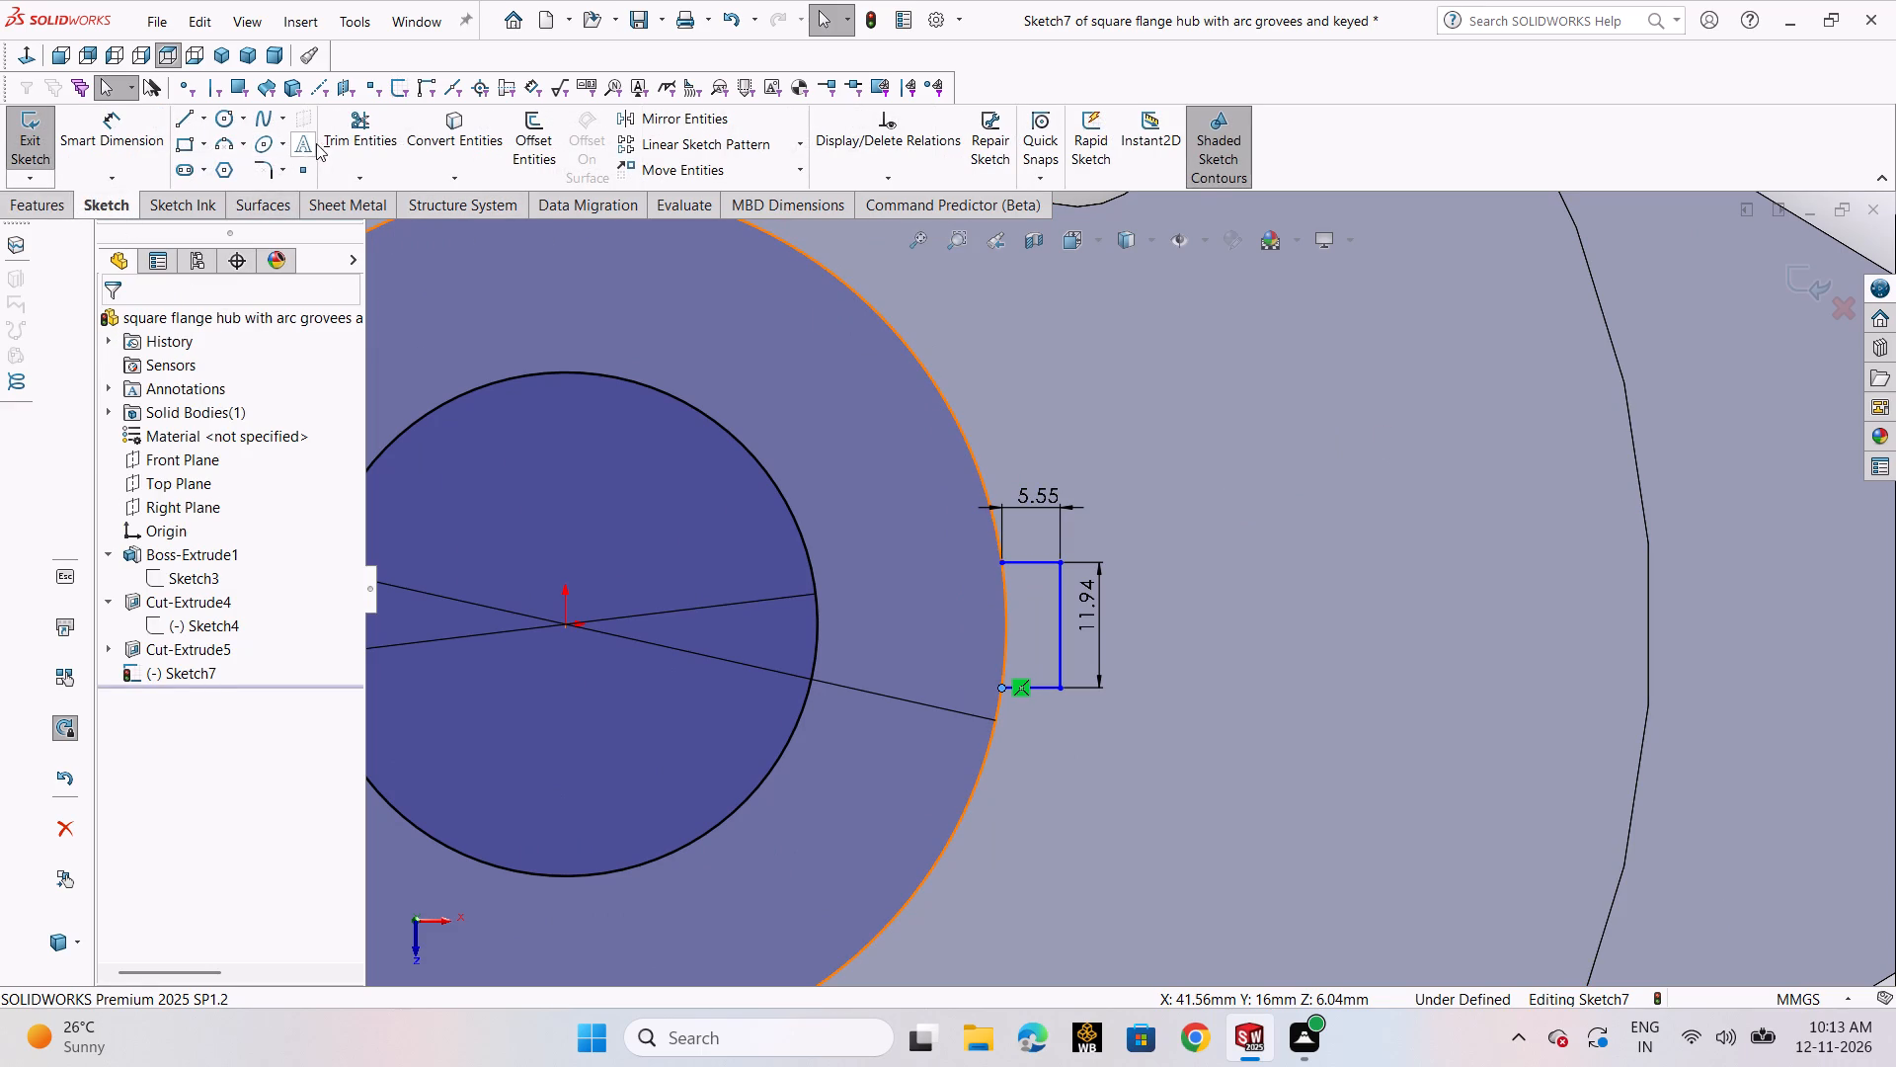
{"action": "left_click", "coordinate": [347, 140]}
{"action": "left_click_drag", "start_coordinate": [912, 617], "coordinate": [1035, 616]}
{"action": "scroll", "coordinate": [1035, 616], "scroll_direction": "up", "scroll_amount": 8}
{"action": "left_click", "coordinate": [125, 318]}
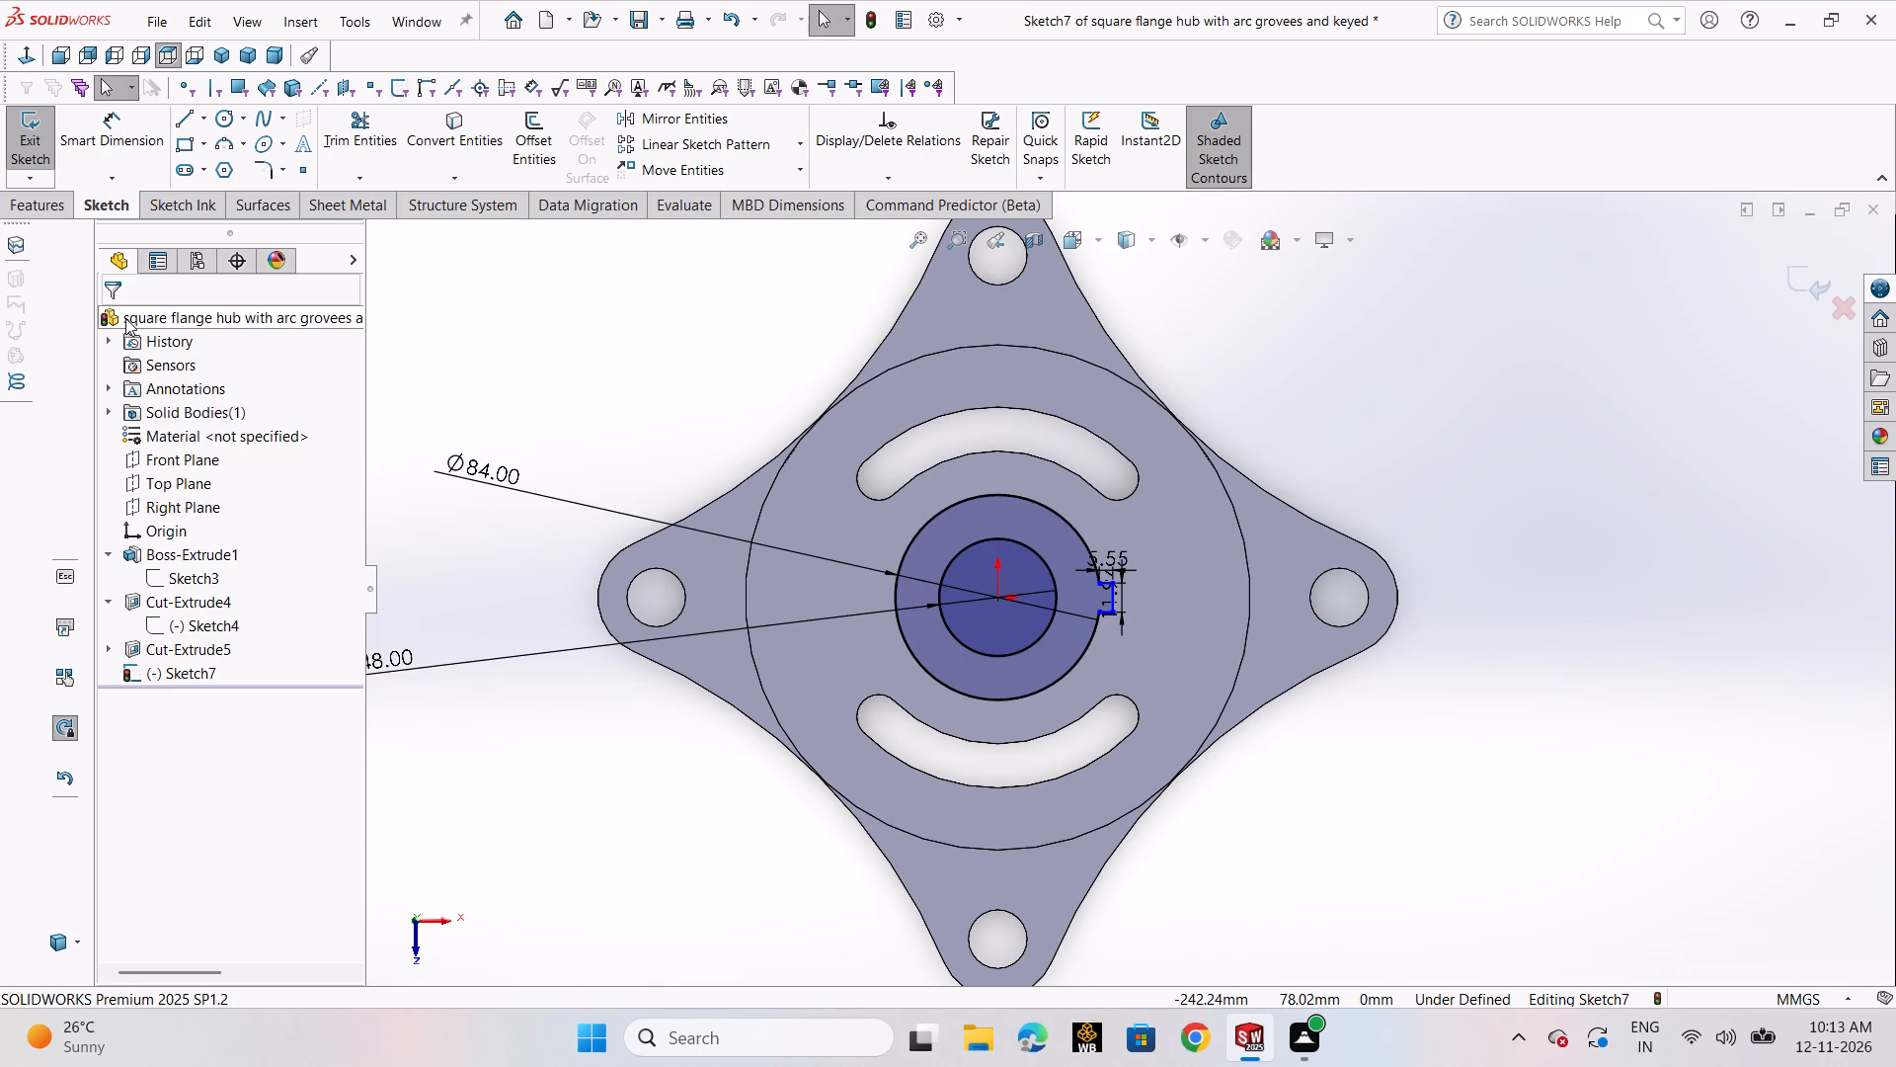
{"action": "left_click", "coordinate": [34, 127]}
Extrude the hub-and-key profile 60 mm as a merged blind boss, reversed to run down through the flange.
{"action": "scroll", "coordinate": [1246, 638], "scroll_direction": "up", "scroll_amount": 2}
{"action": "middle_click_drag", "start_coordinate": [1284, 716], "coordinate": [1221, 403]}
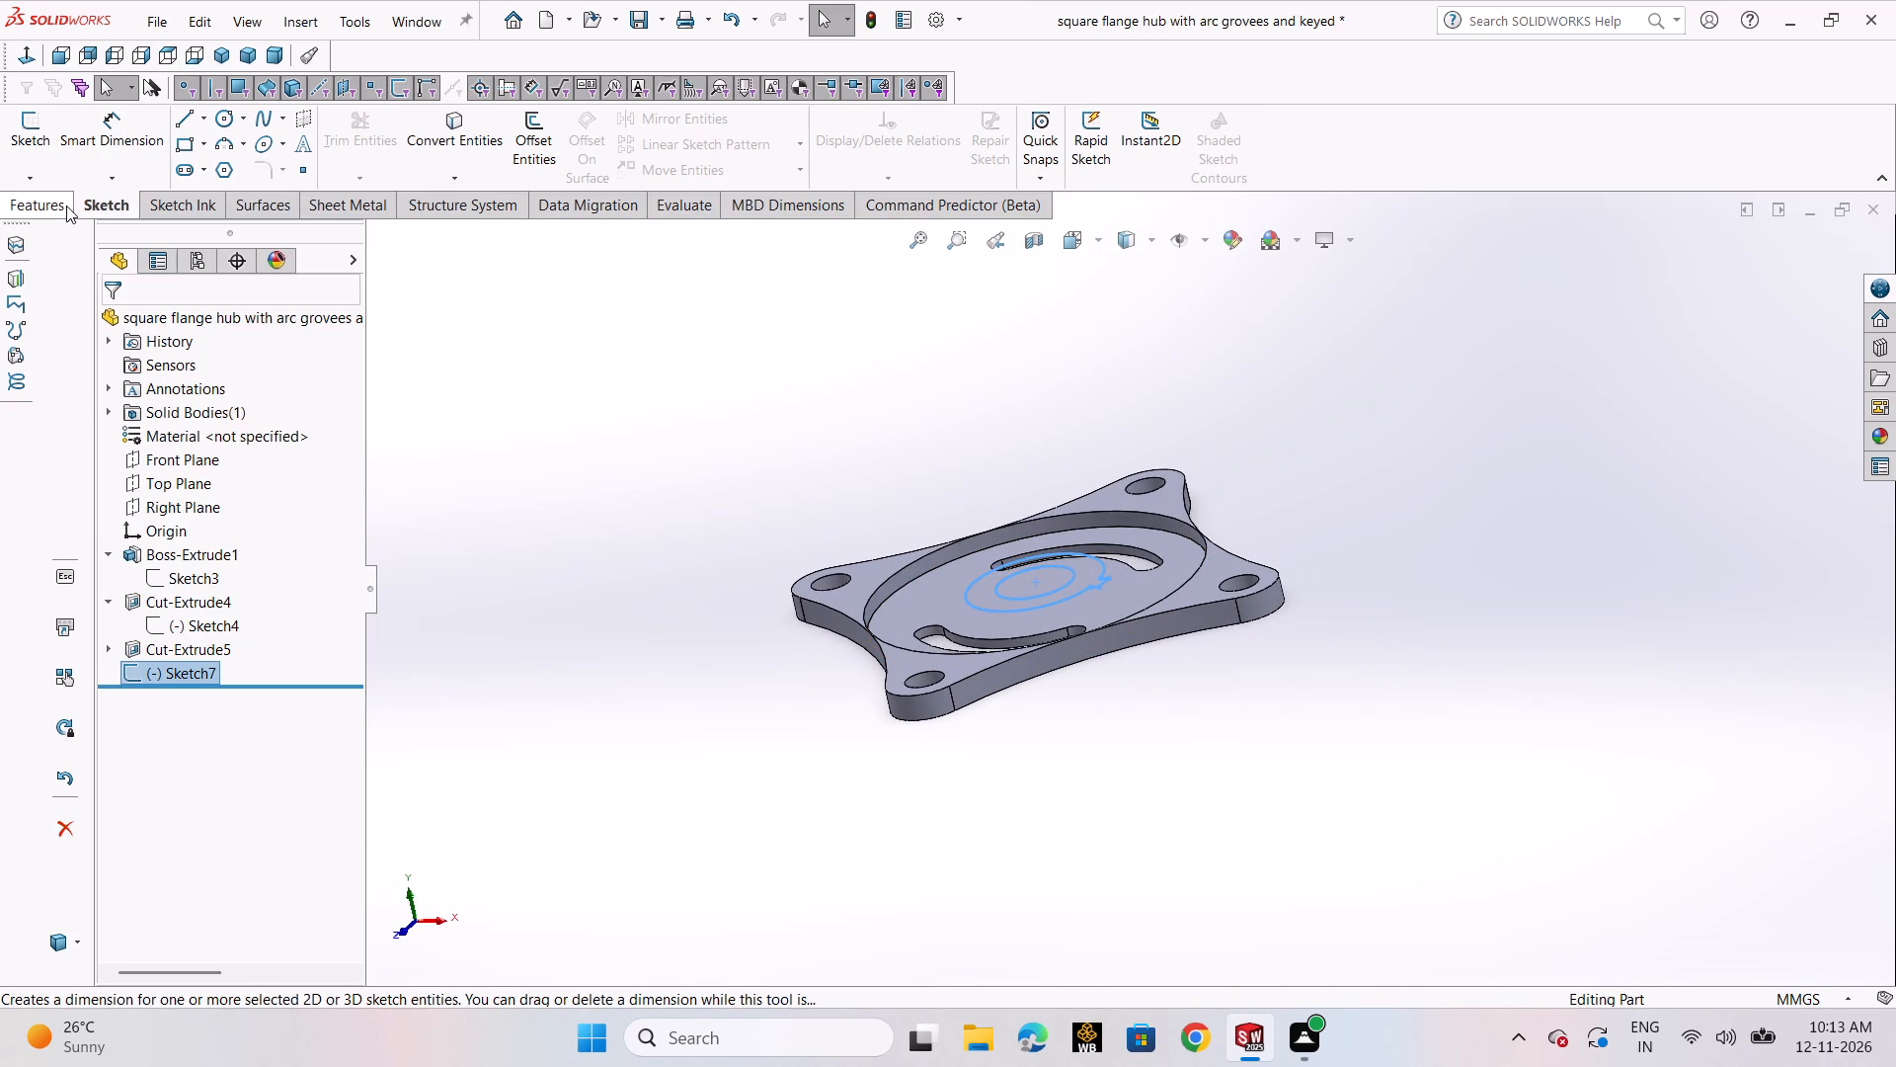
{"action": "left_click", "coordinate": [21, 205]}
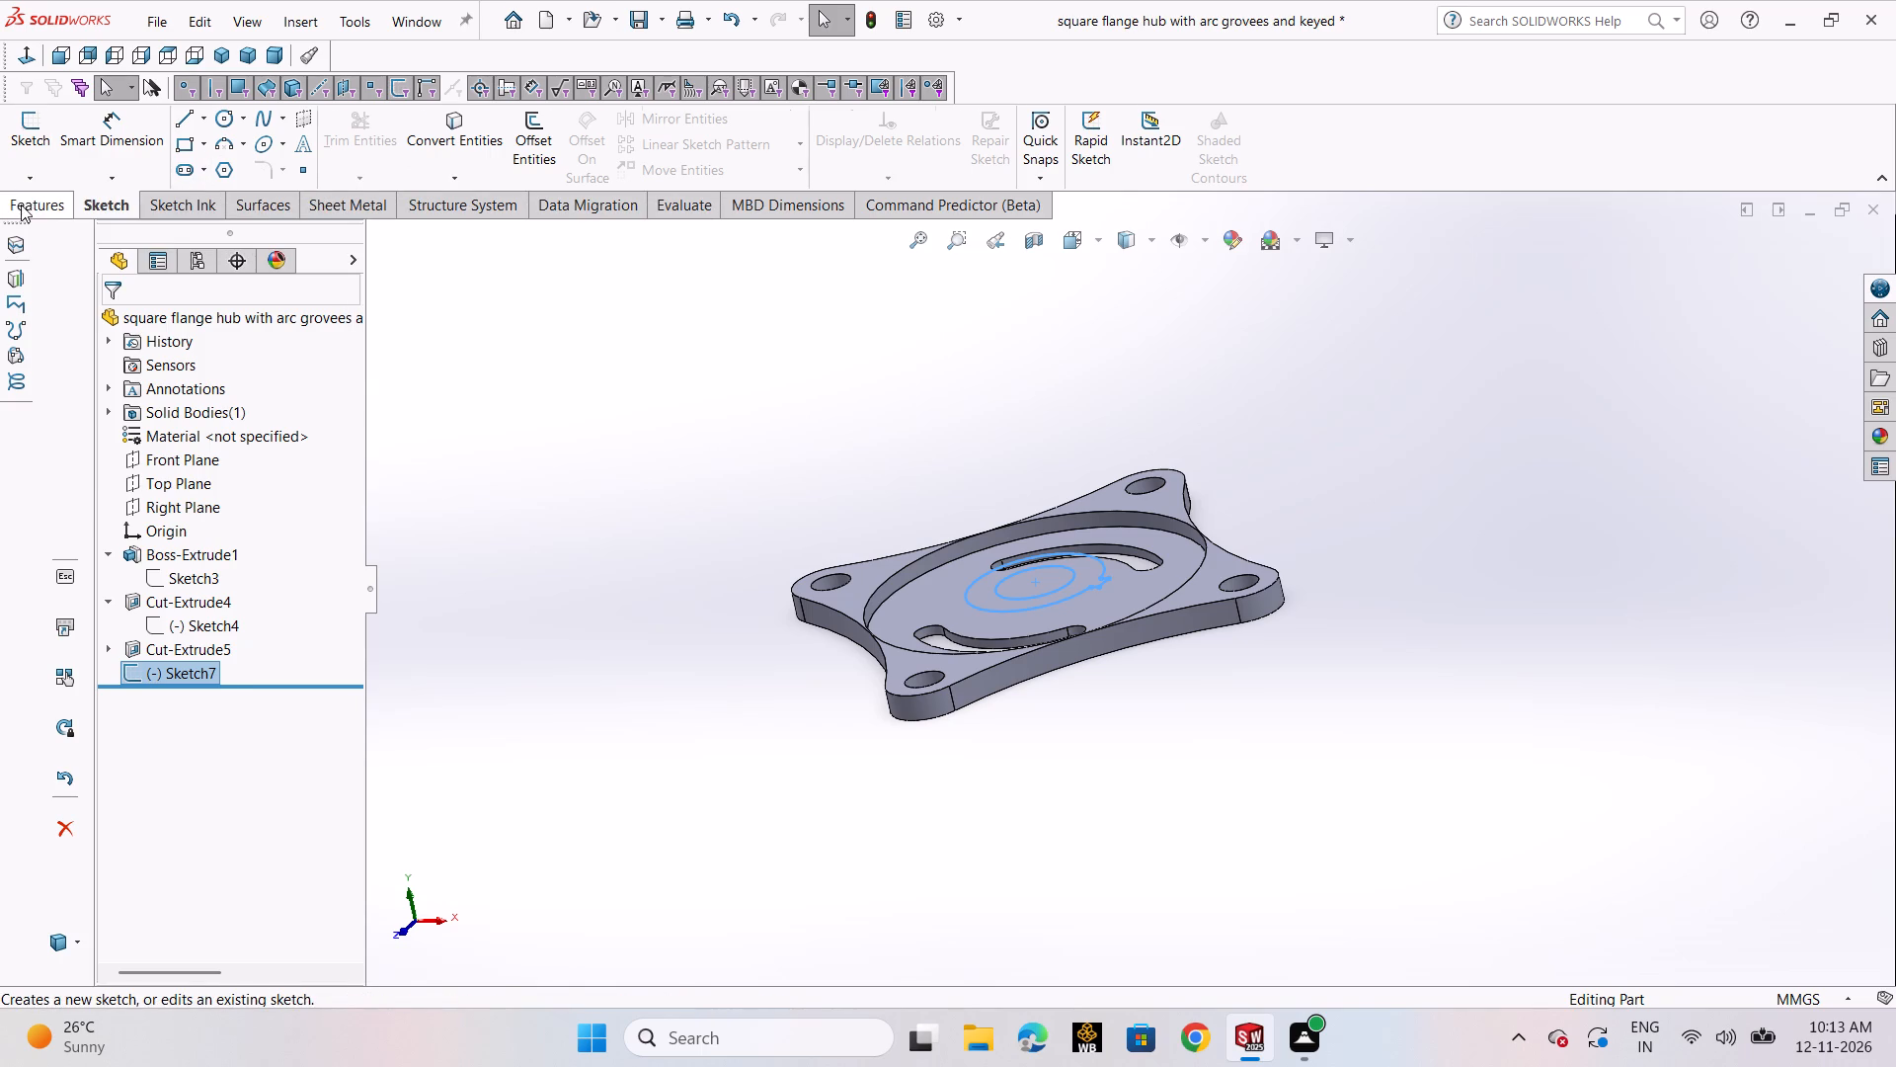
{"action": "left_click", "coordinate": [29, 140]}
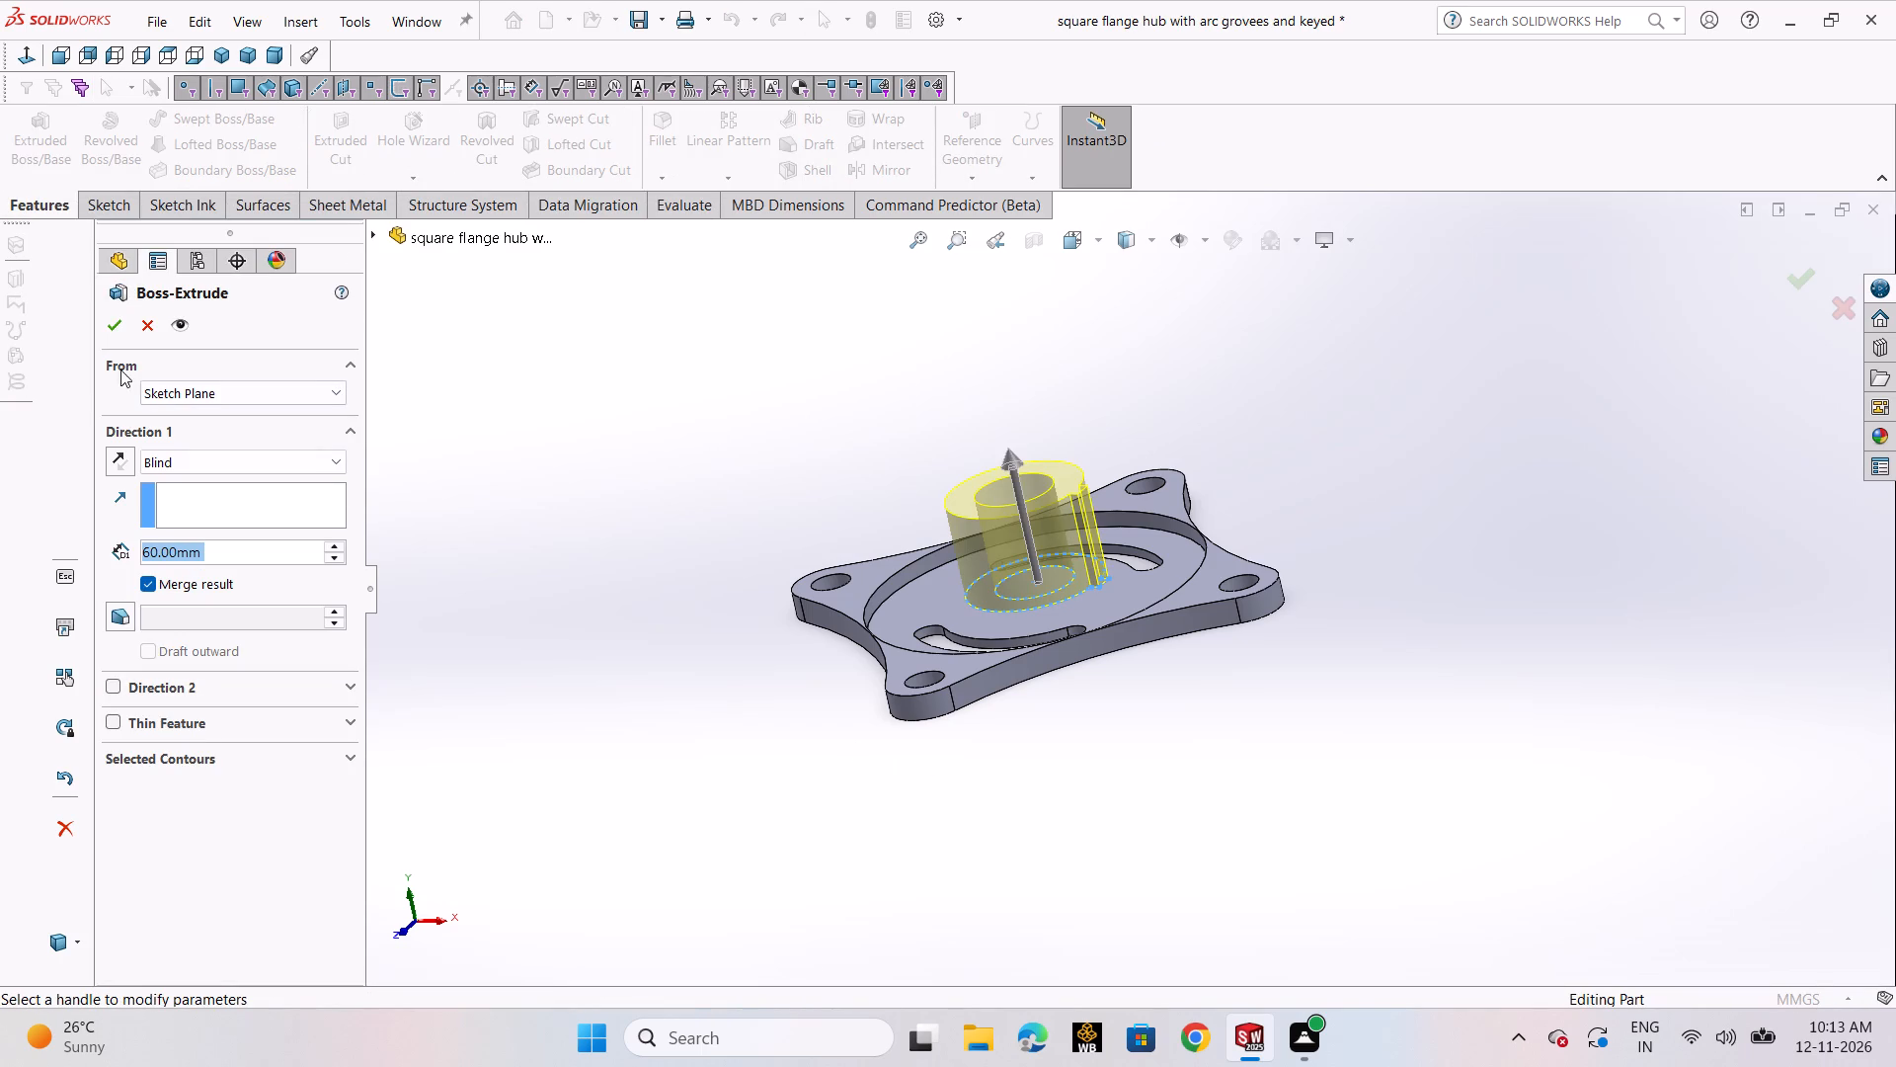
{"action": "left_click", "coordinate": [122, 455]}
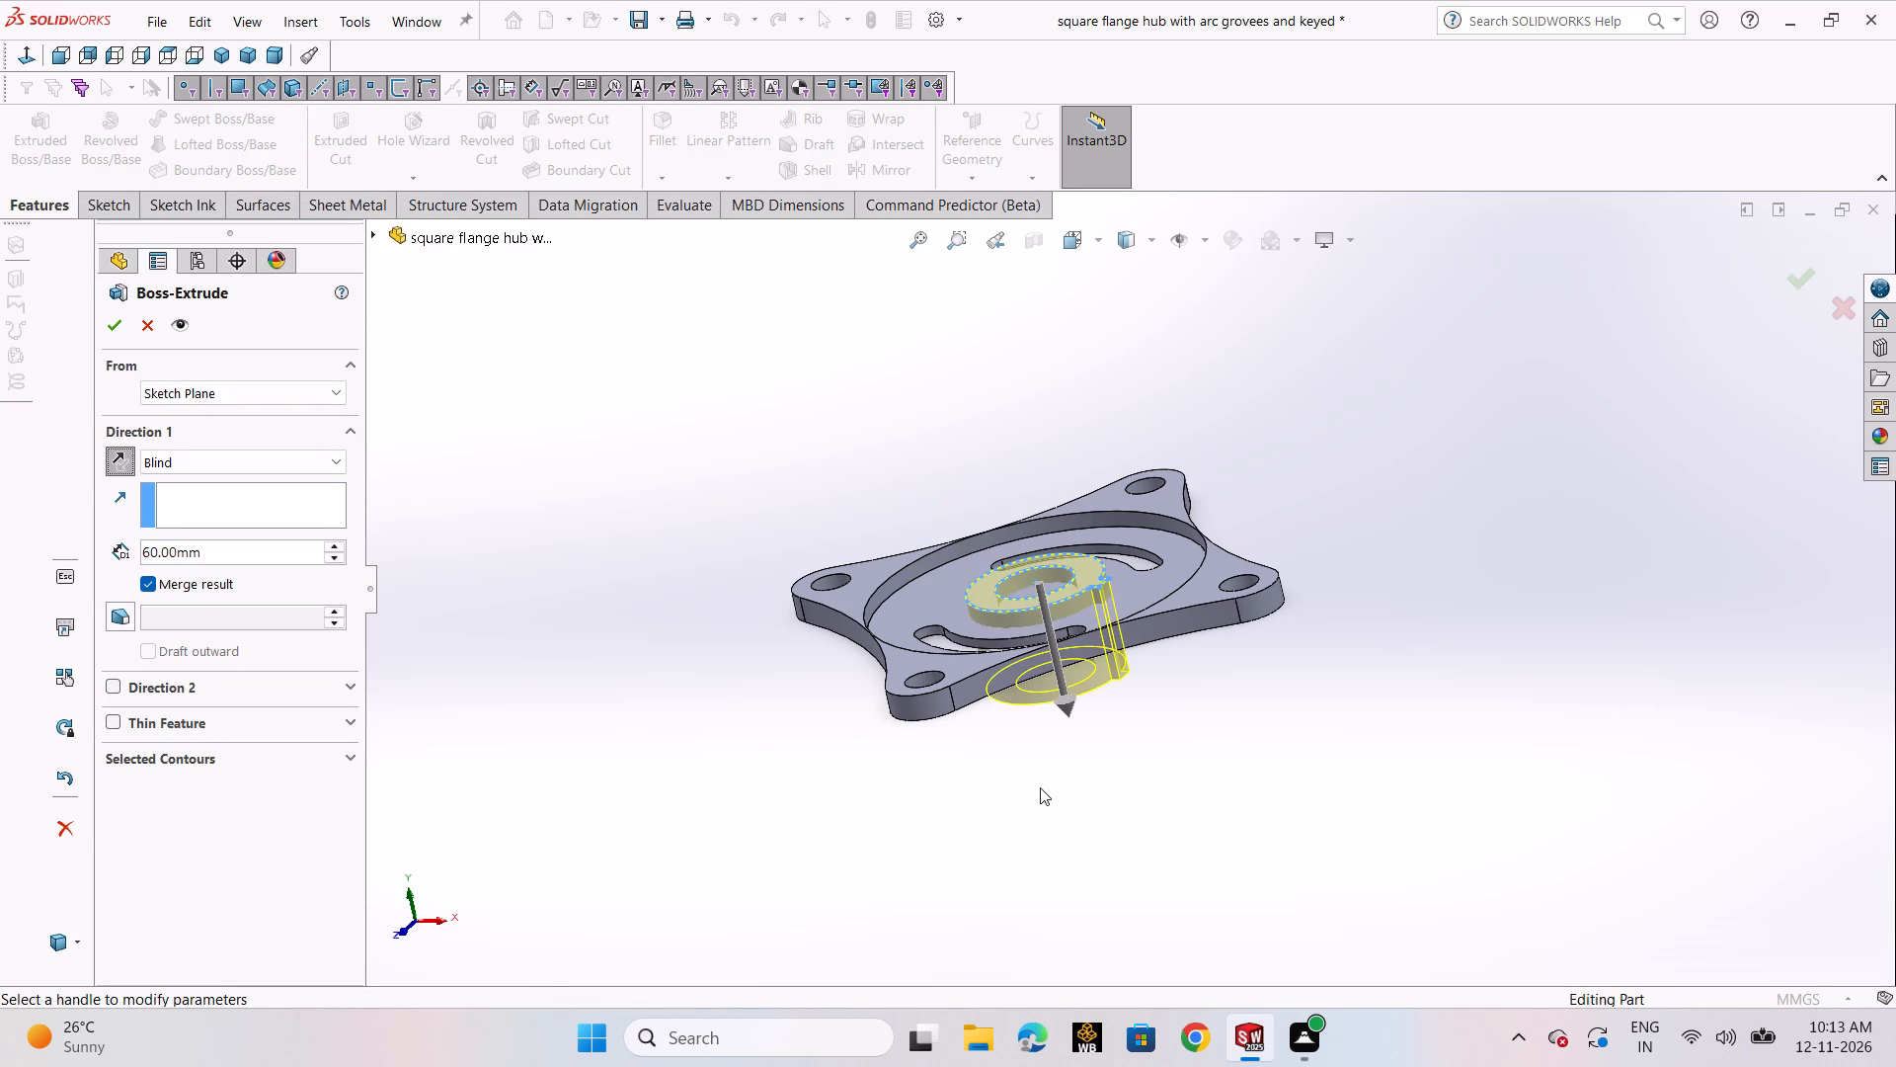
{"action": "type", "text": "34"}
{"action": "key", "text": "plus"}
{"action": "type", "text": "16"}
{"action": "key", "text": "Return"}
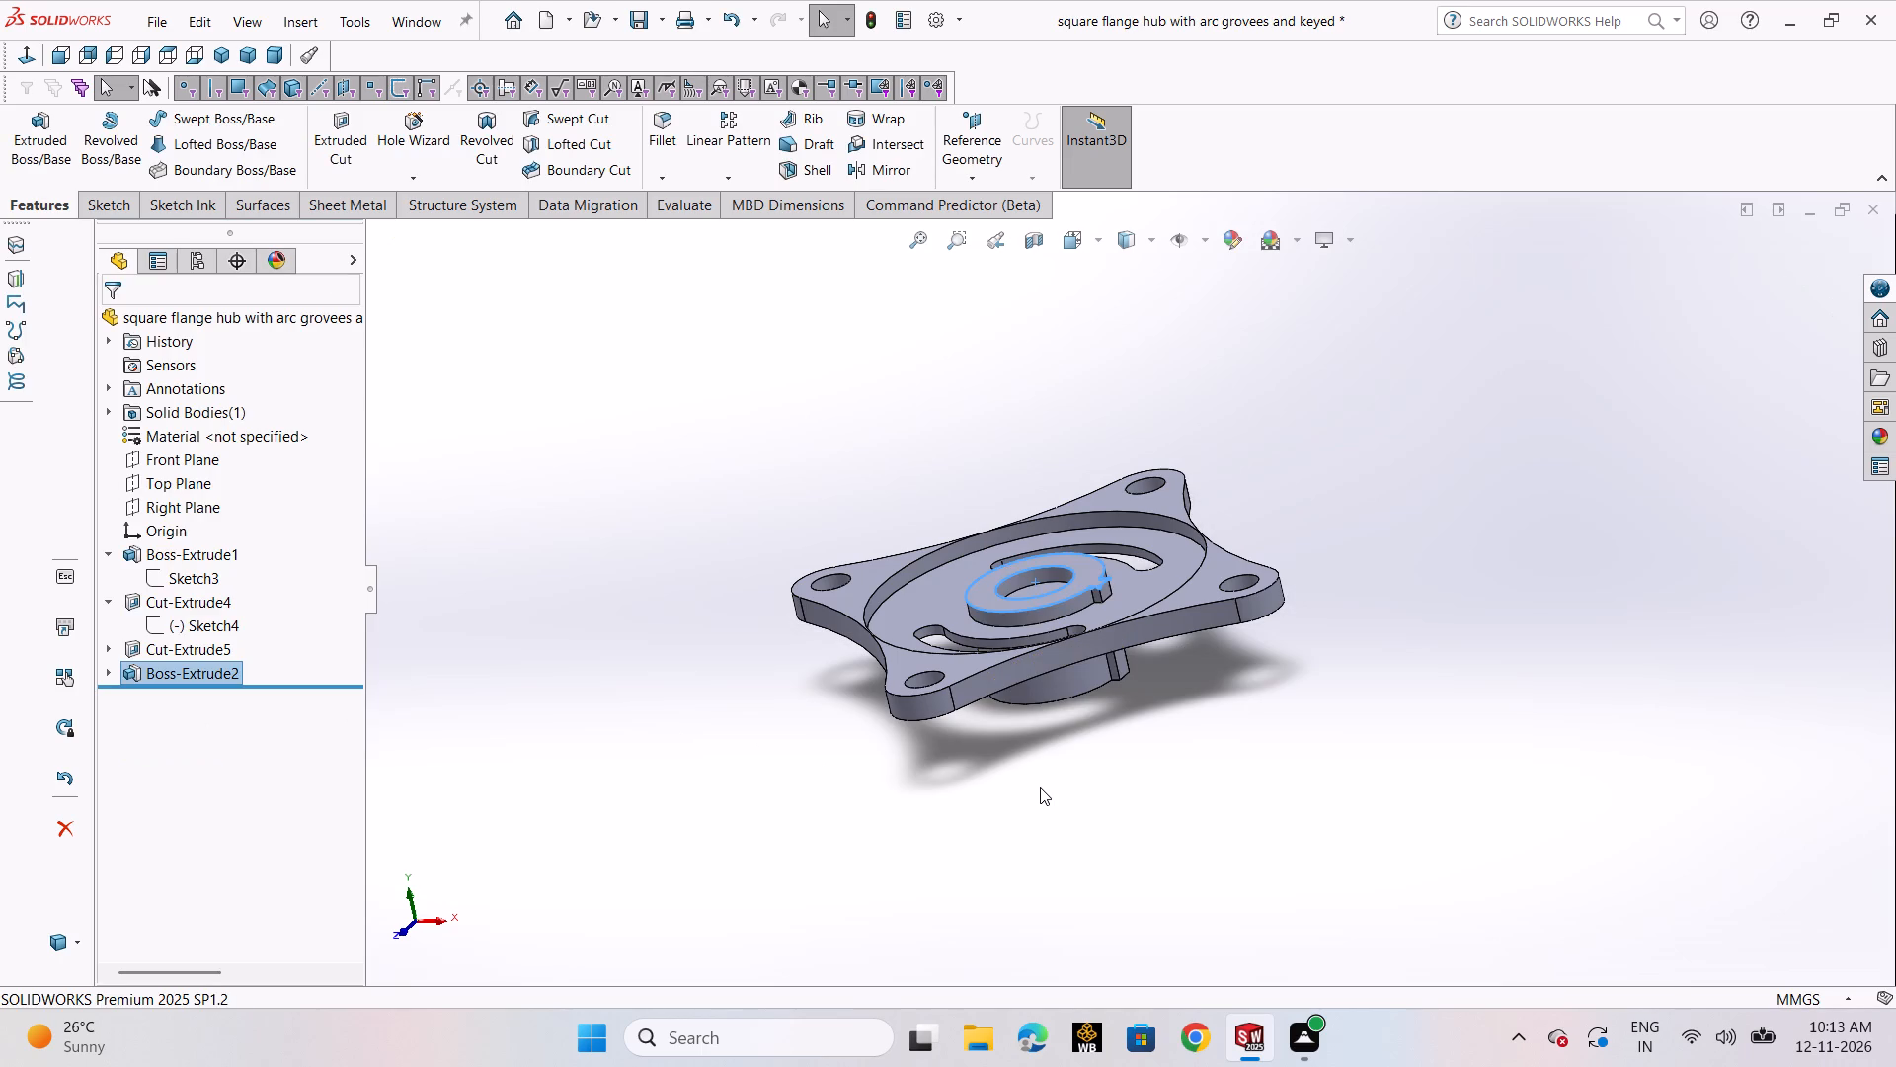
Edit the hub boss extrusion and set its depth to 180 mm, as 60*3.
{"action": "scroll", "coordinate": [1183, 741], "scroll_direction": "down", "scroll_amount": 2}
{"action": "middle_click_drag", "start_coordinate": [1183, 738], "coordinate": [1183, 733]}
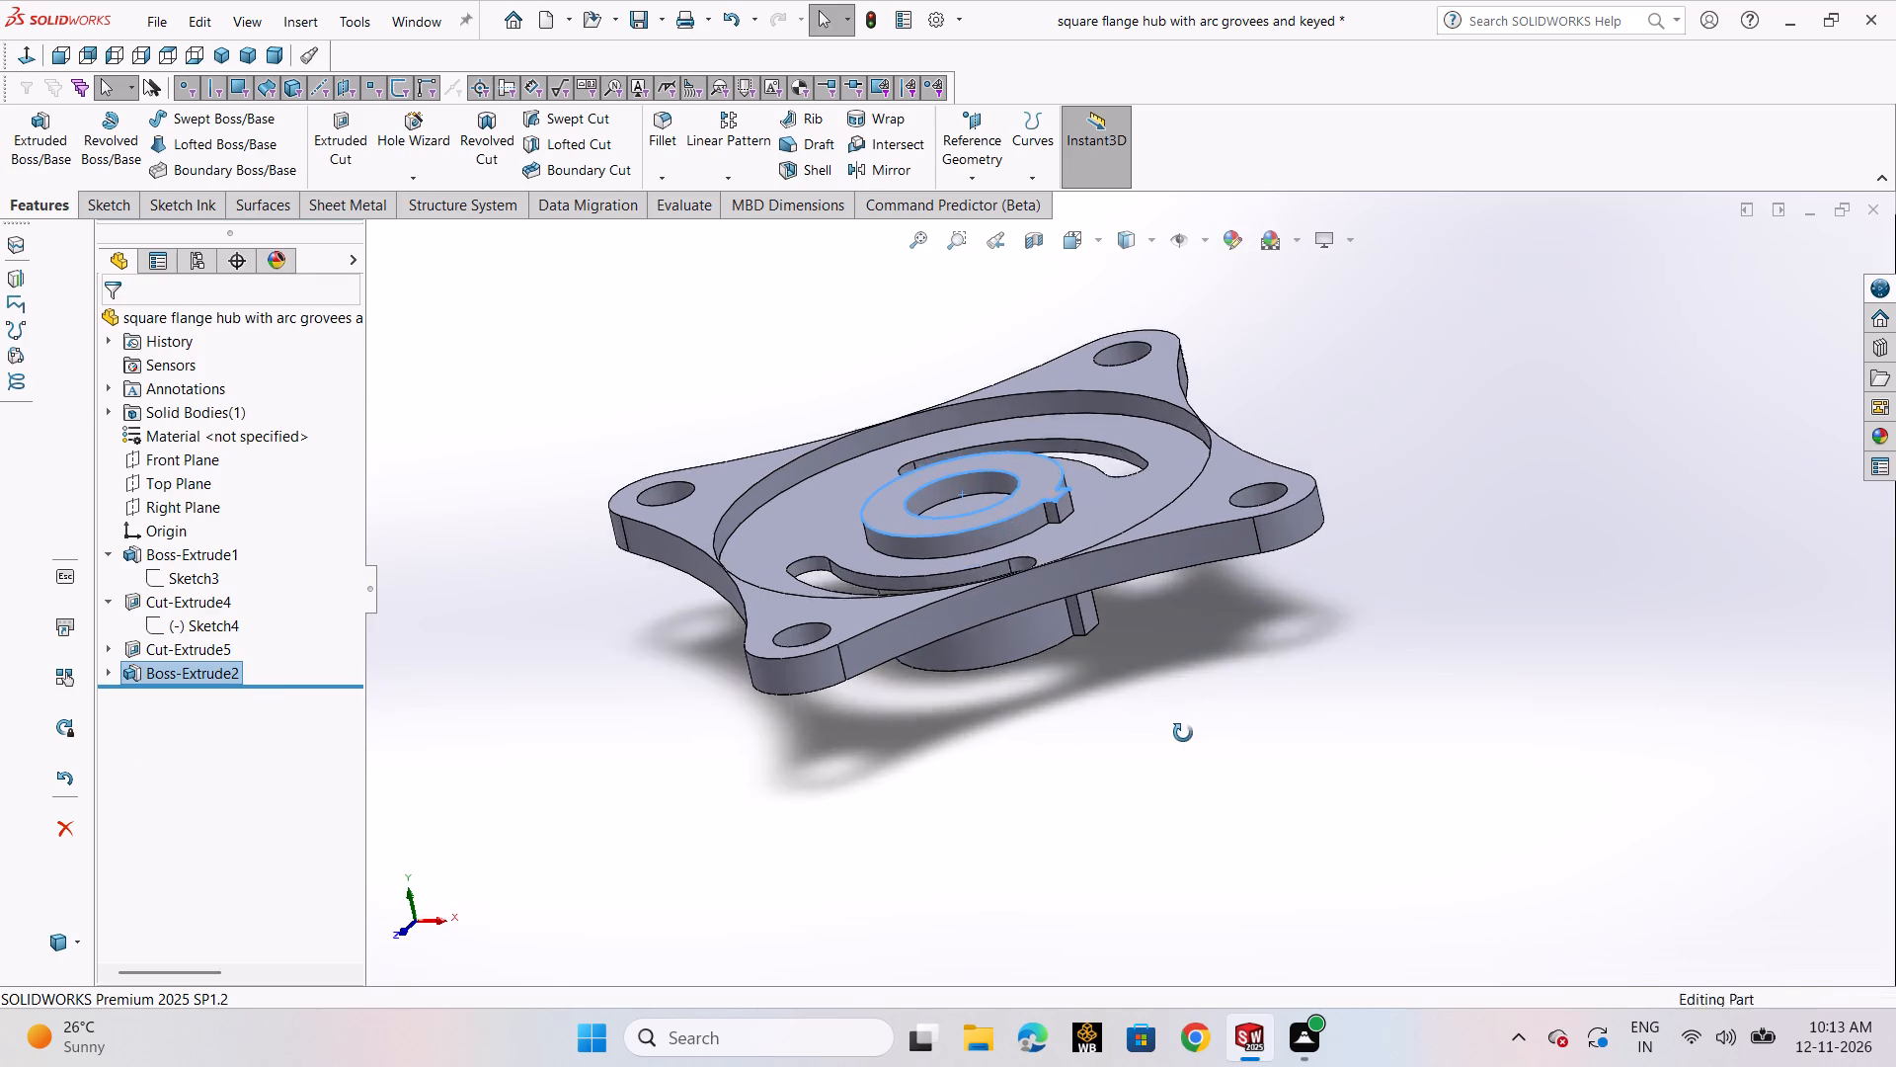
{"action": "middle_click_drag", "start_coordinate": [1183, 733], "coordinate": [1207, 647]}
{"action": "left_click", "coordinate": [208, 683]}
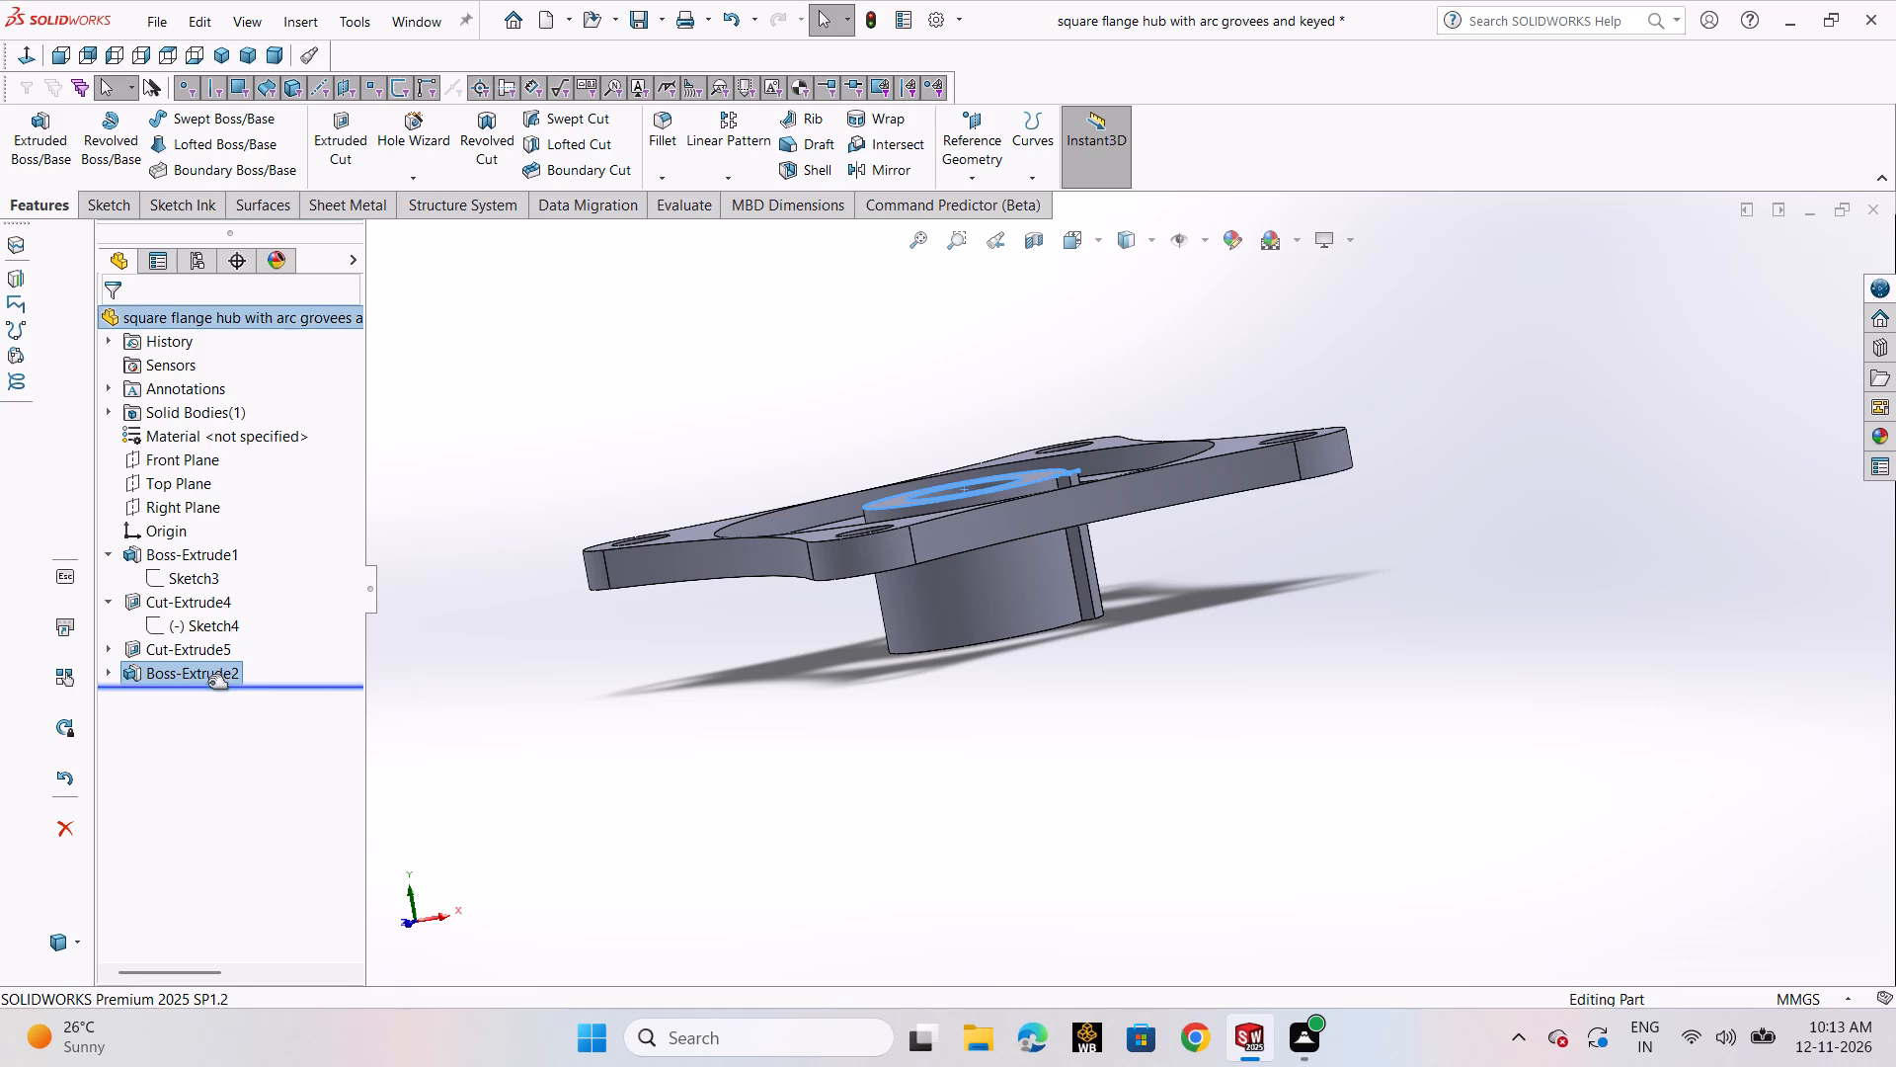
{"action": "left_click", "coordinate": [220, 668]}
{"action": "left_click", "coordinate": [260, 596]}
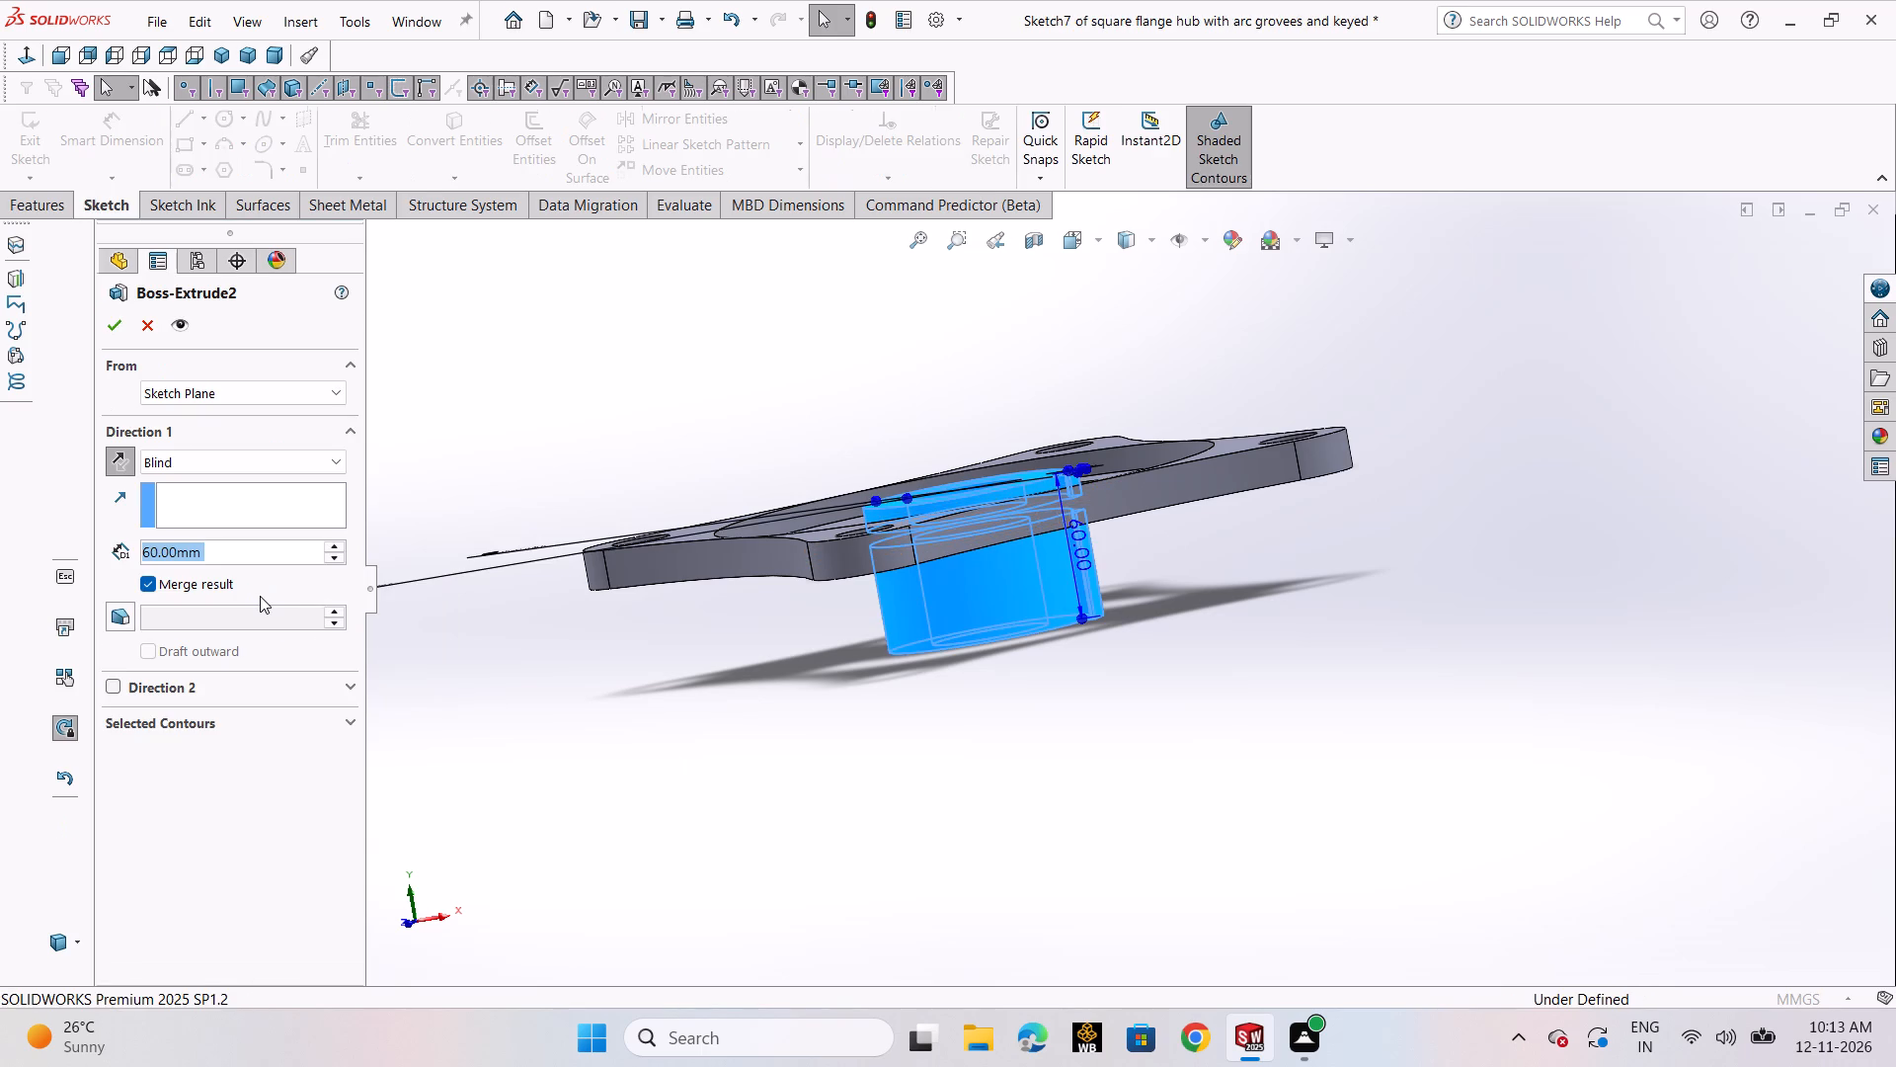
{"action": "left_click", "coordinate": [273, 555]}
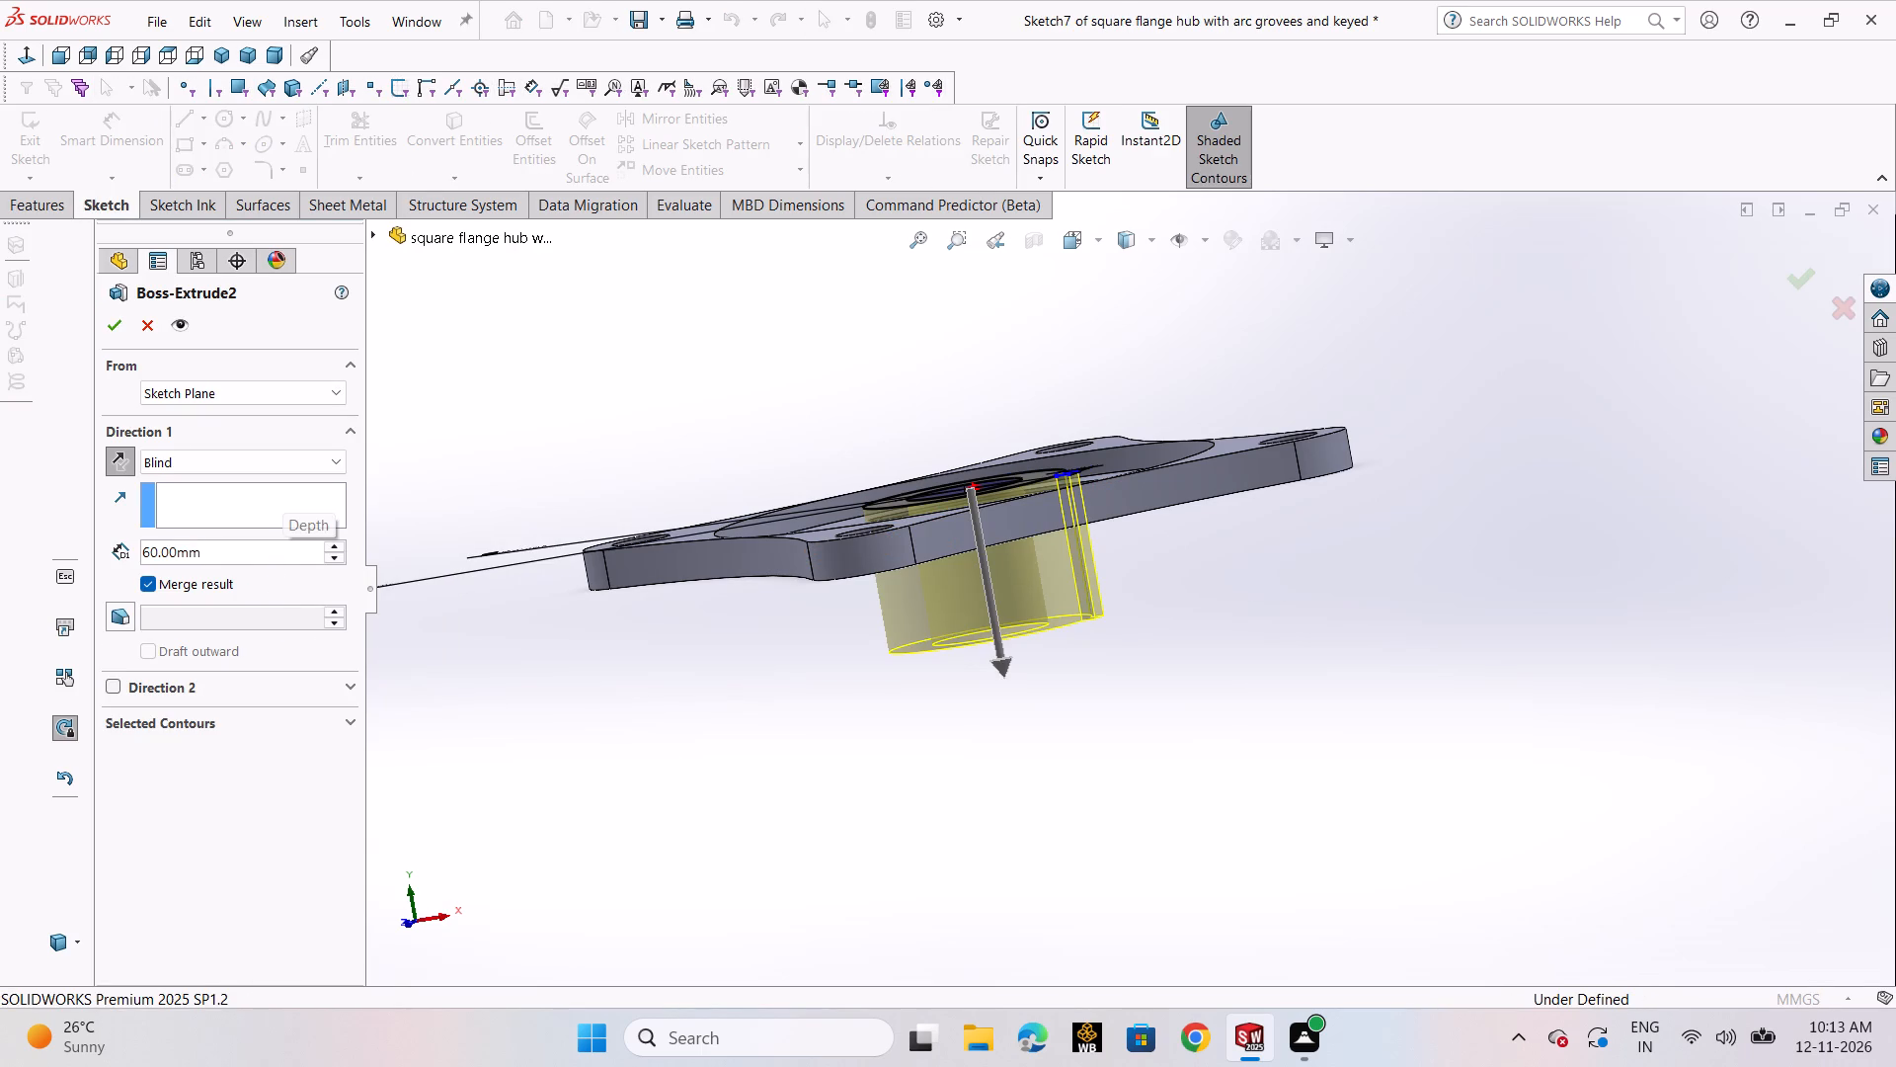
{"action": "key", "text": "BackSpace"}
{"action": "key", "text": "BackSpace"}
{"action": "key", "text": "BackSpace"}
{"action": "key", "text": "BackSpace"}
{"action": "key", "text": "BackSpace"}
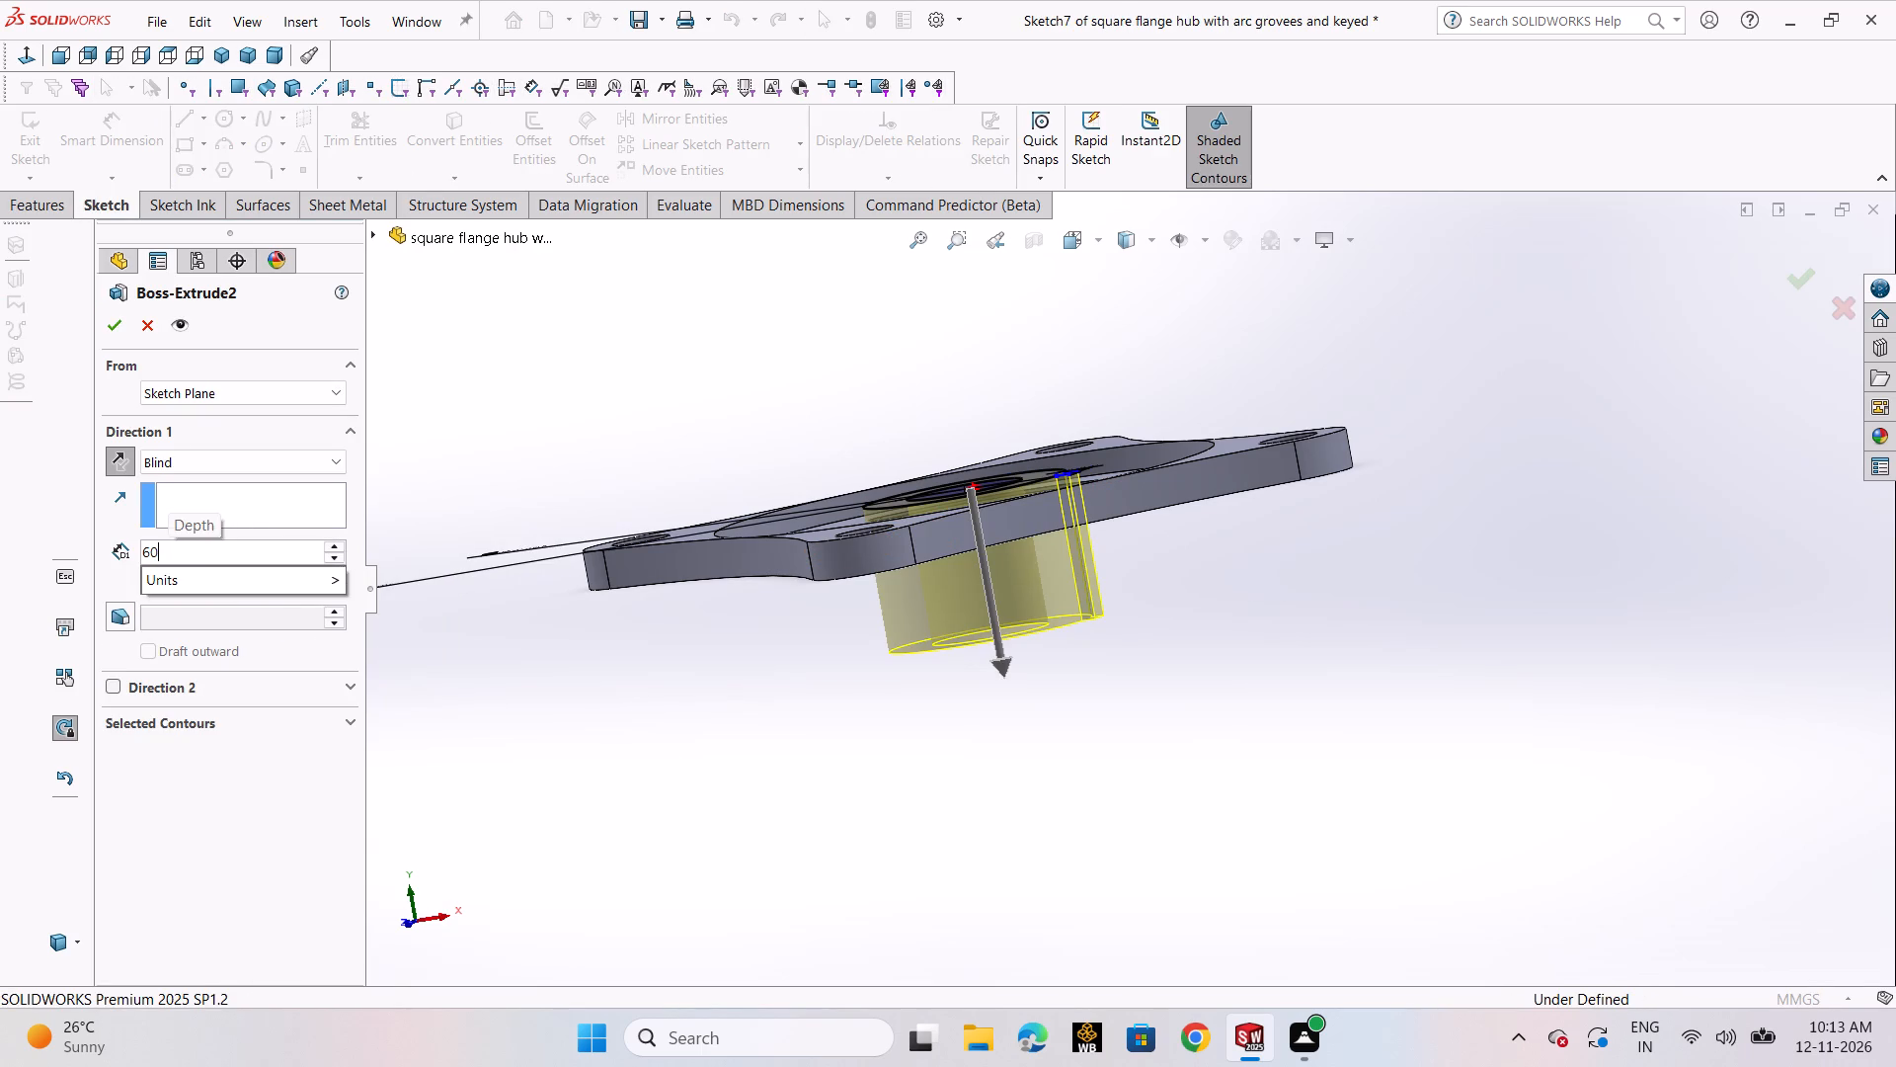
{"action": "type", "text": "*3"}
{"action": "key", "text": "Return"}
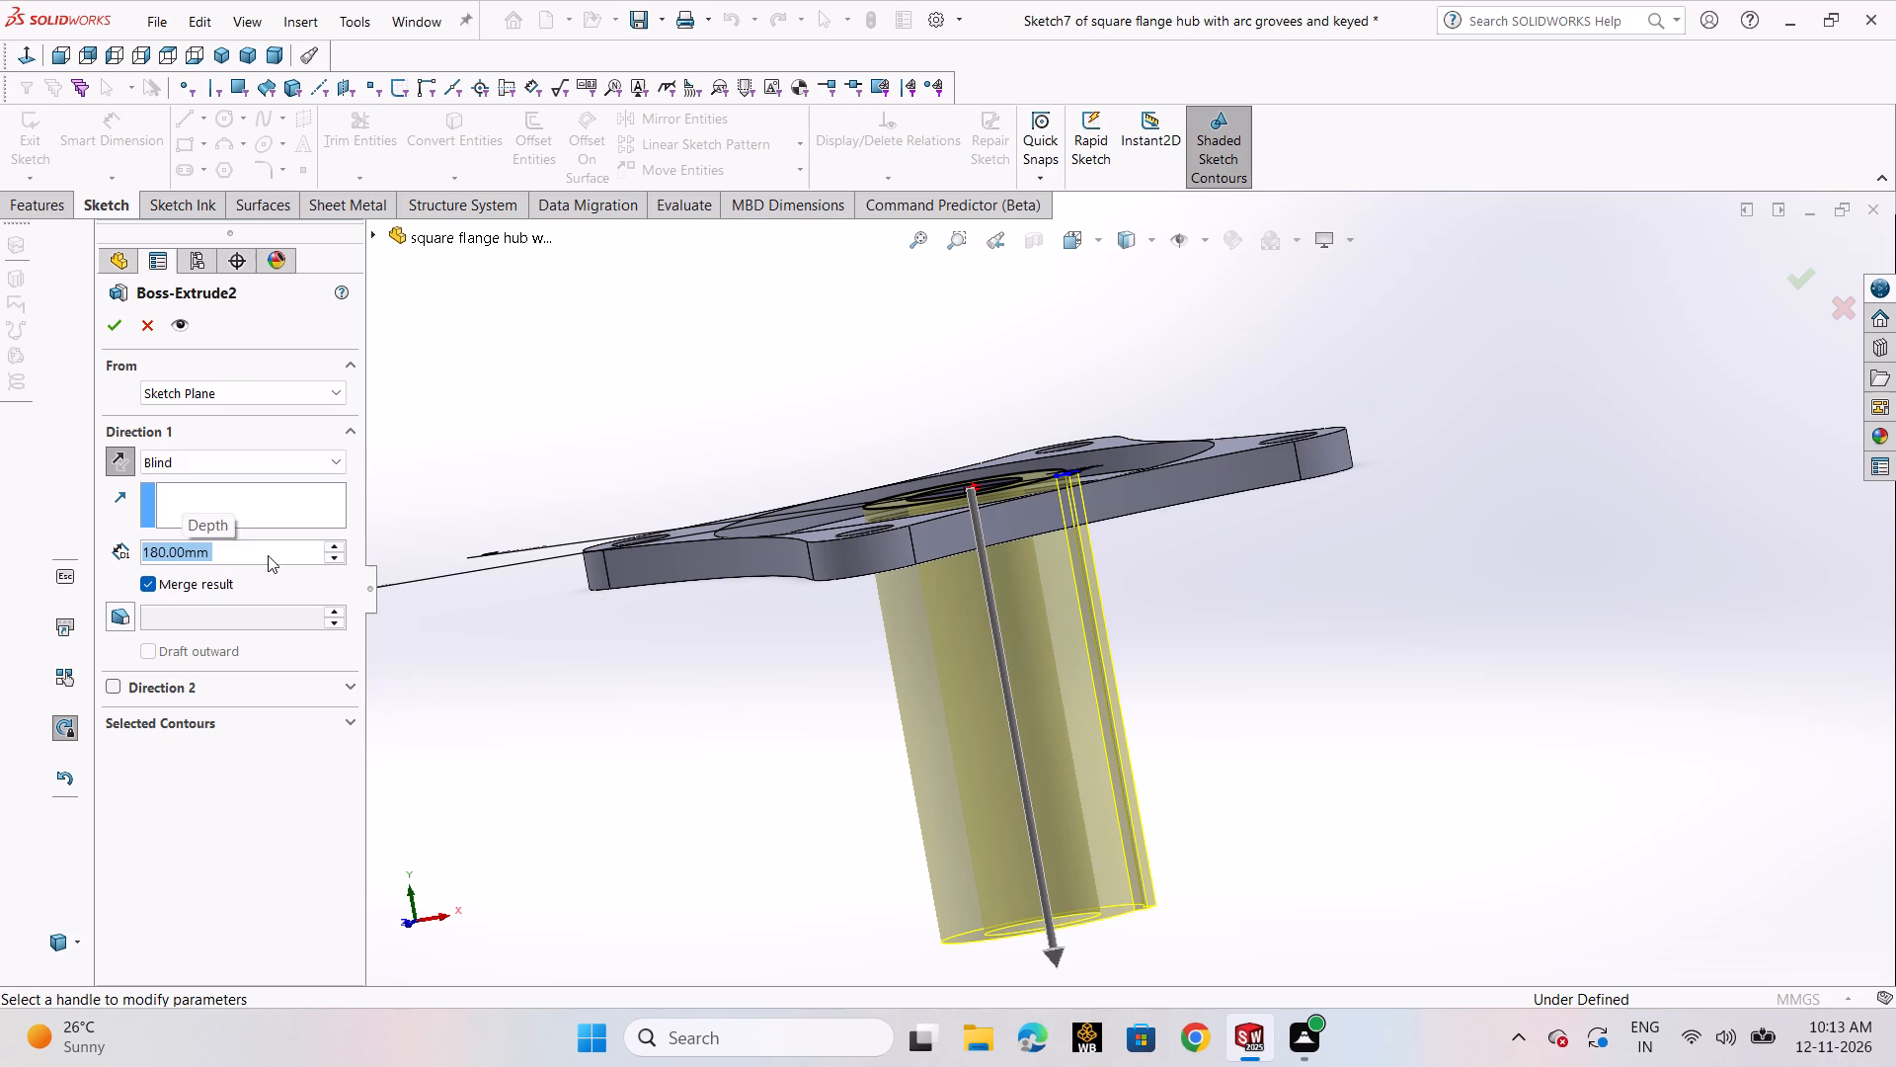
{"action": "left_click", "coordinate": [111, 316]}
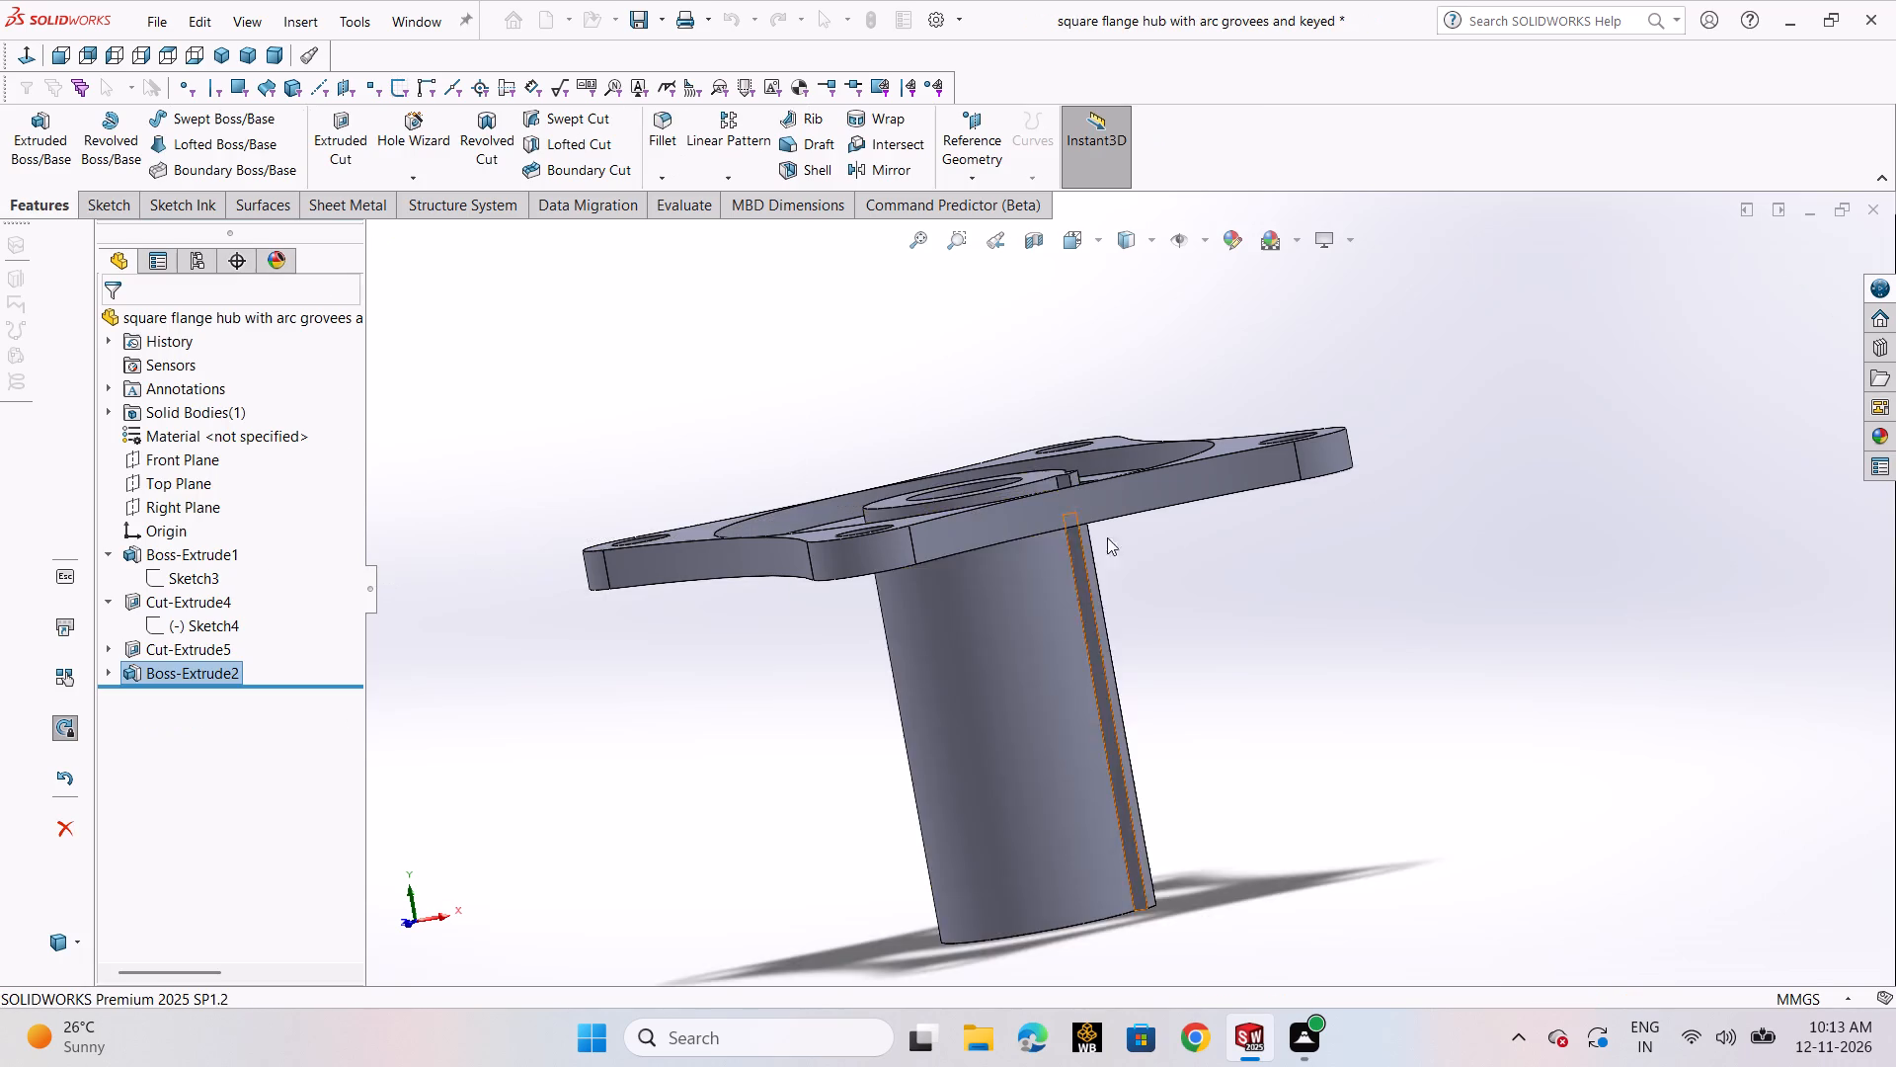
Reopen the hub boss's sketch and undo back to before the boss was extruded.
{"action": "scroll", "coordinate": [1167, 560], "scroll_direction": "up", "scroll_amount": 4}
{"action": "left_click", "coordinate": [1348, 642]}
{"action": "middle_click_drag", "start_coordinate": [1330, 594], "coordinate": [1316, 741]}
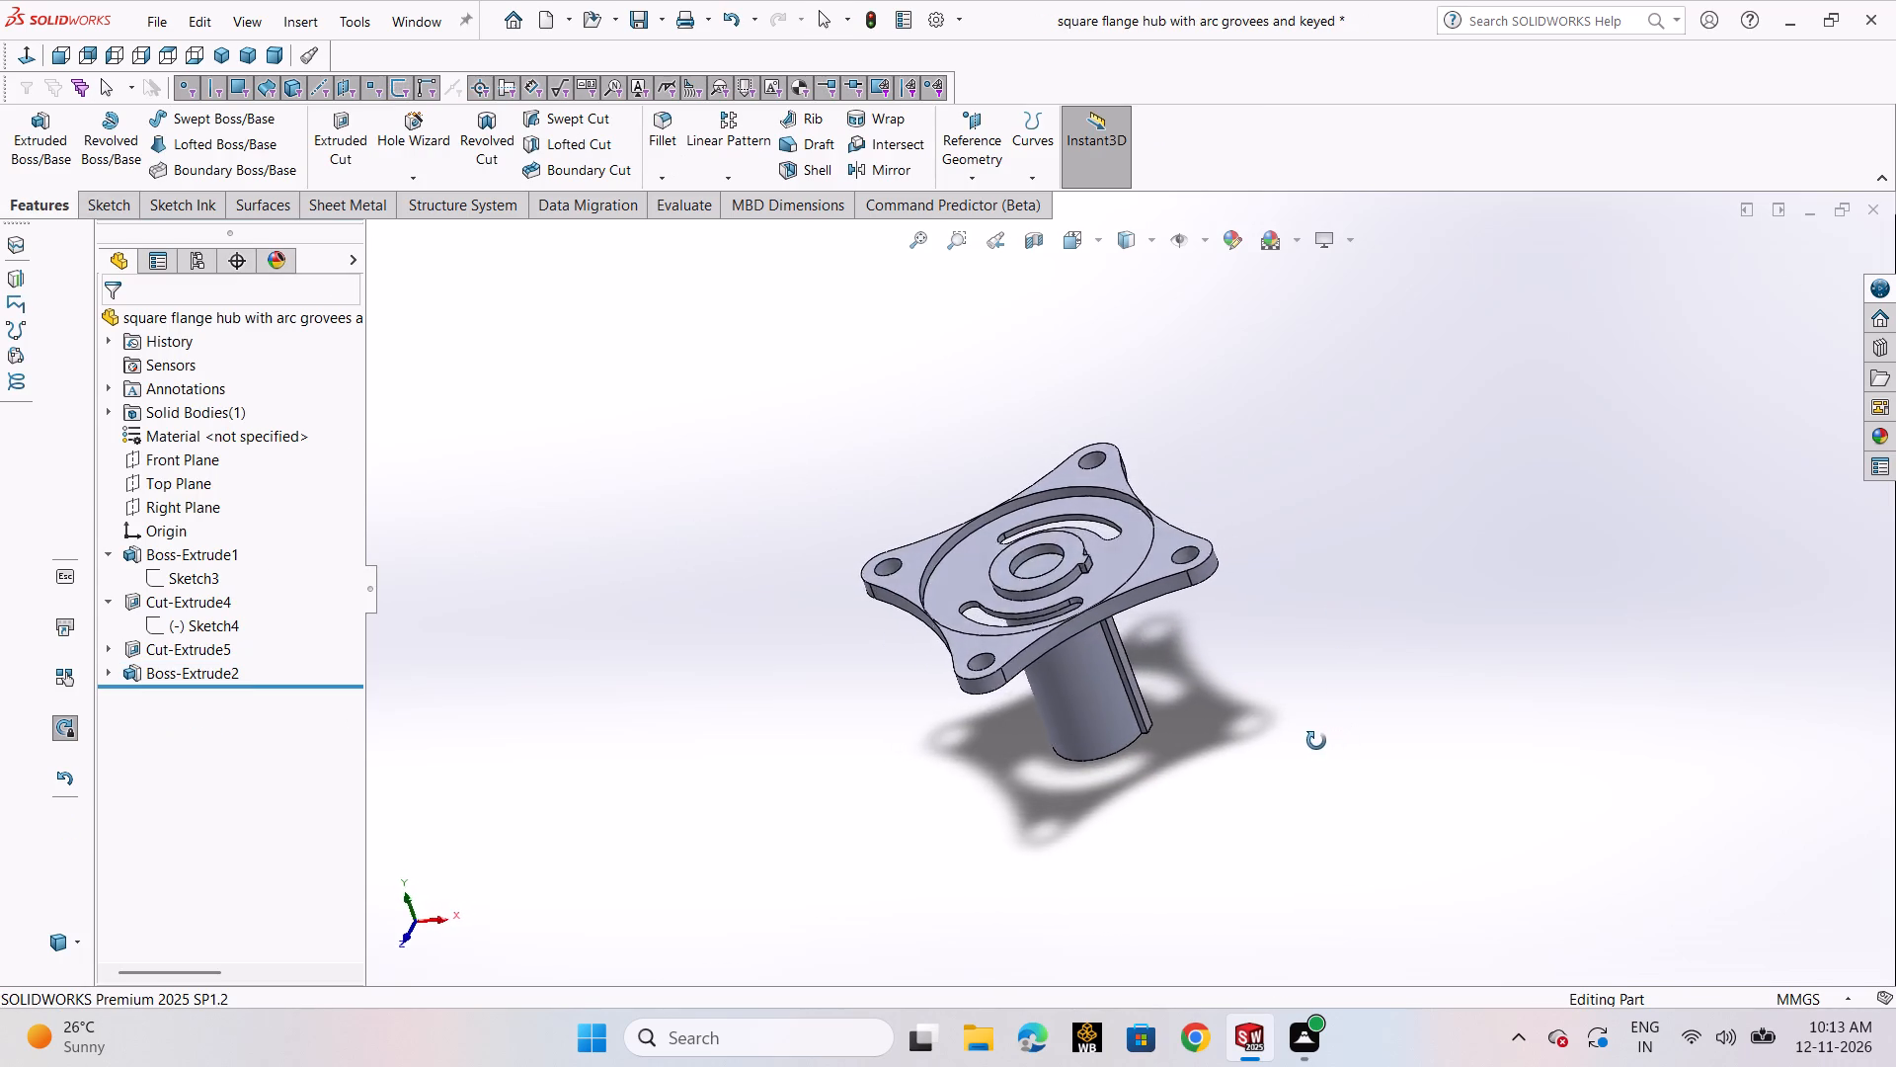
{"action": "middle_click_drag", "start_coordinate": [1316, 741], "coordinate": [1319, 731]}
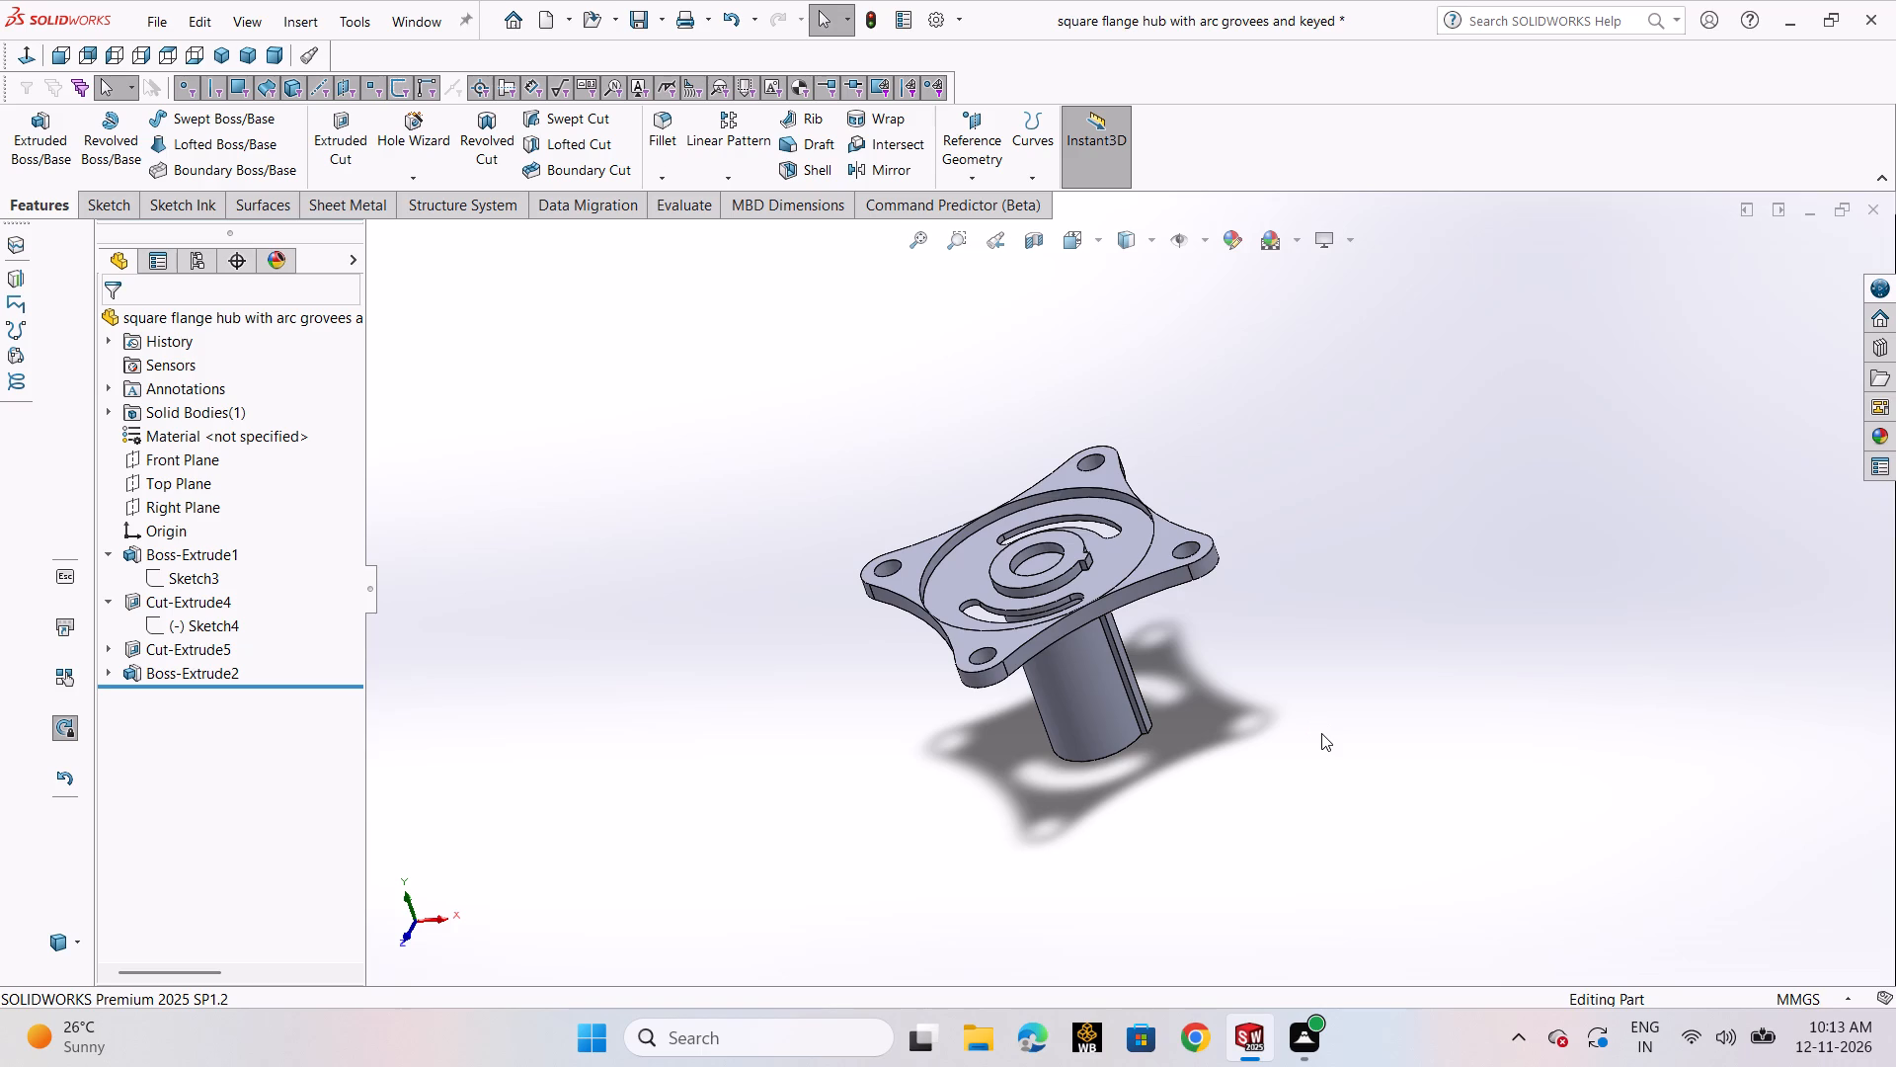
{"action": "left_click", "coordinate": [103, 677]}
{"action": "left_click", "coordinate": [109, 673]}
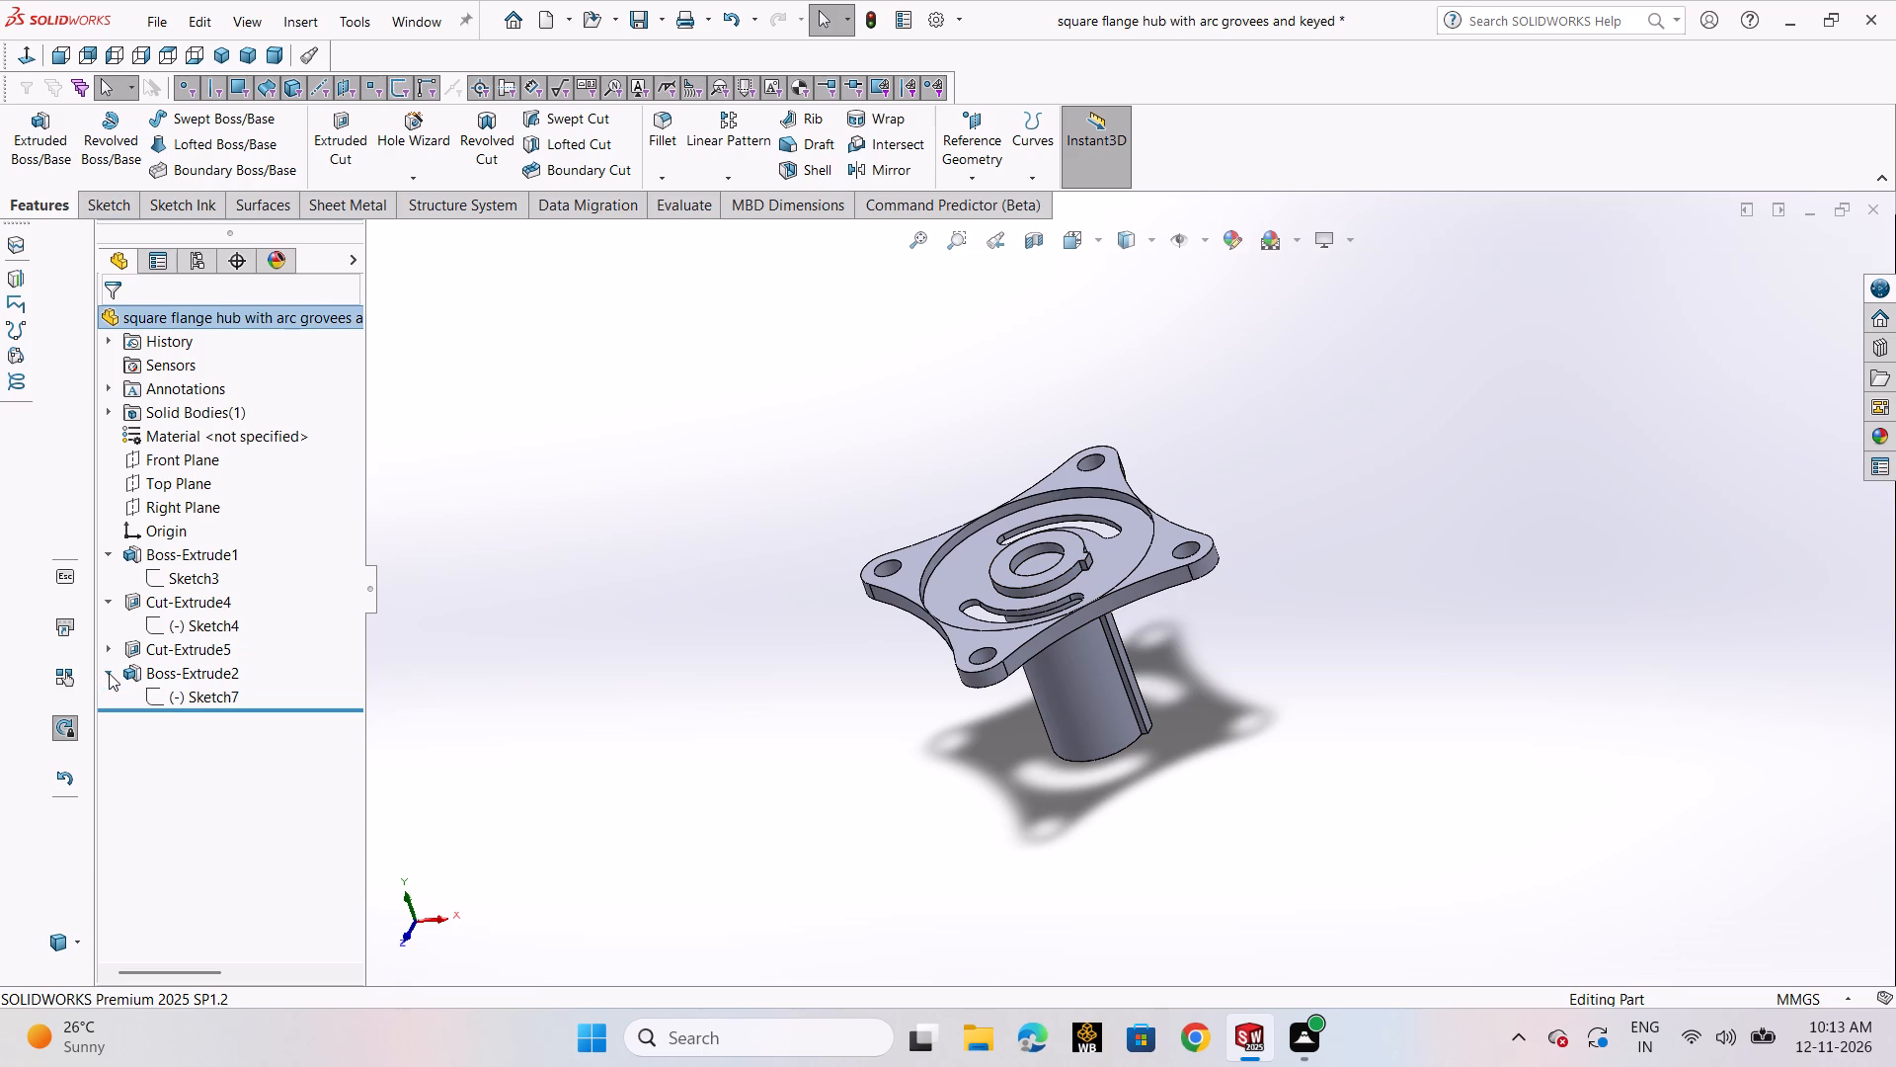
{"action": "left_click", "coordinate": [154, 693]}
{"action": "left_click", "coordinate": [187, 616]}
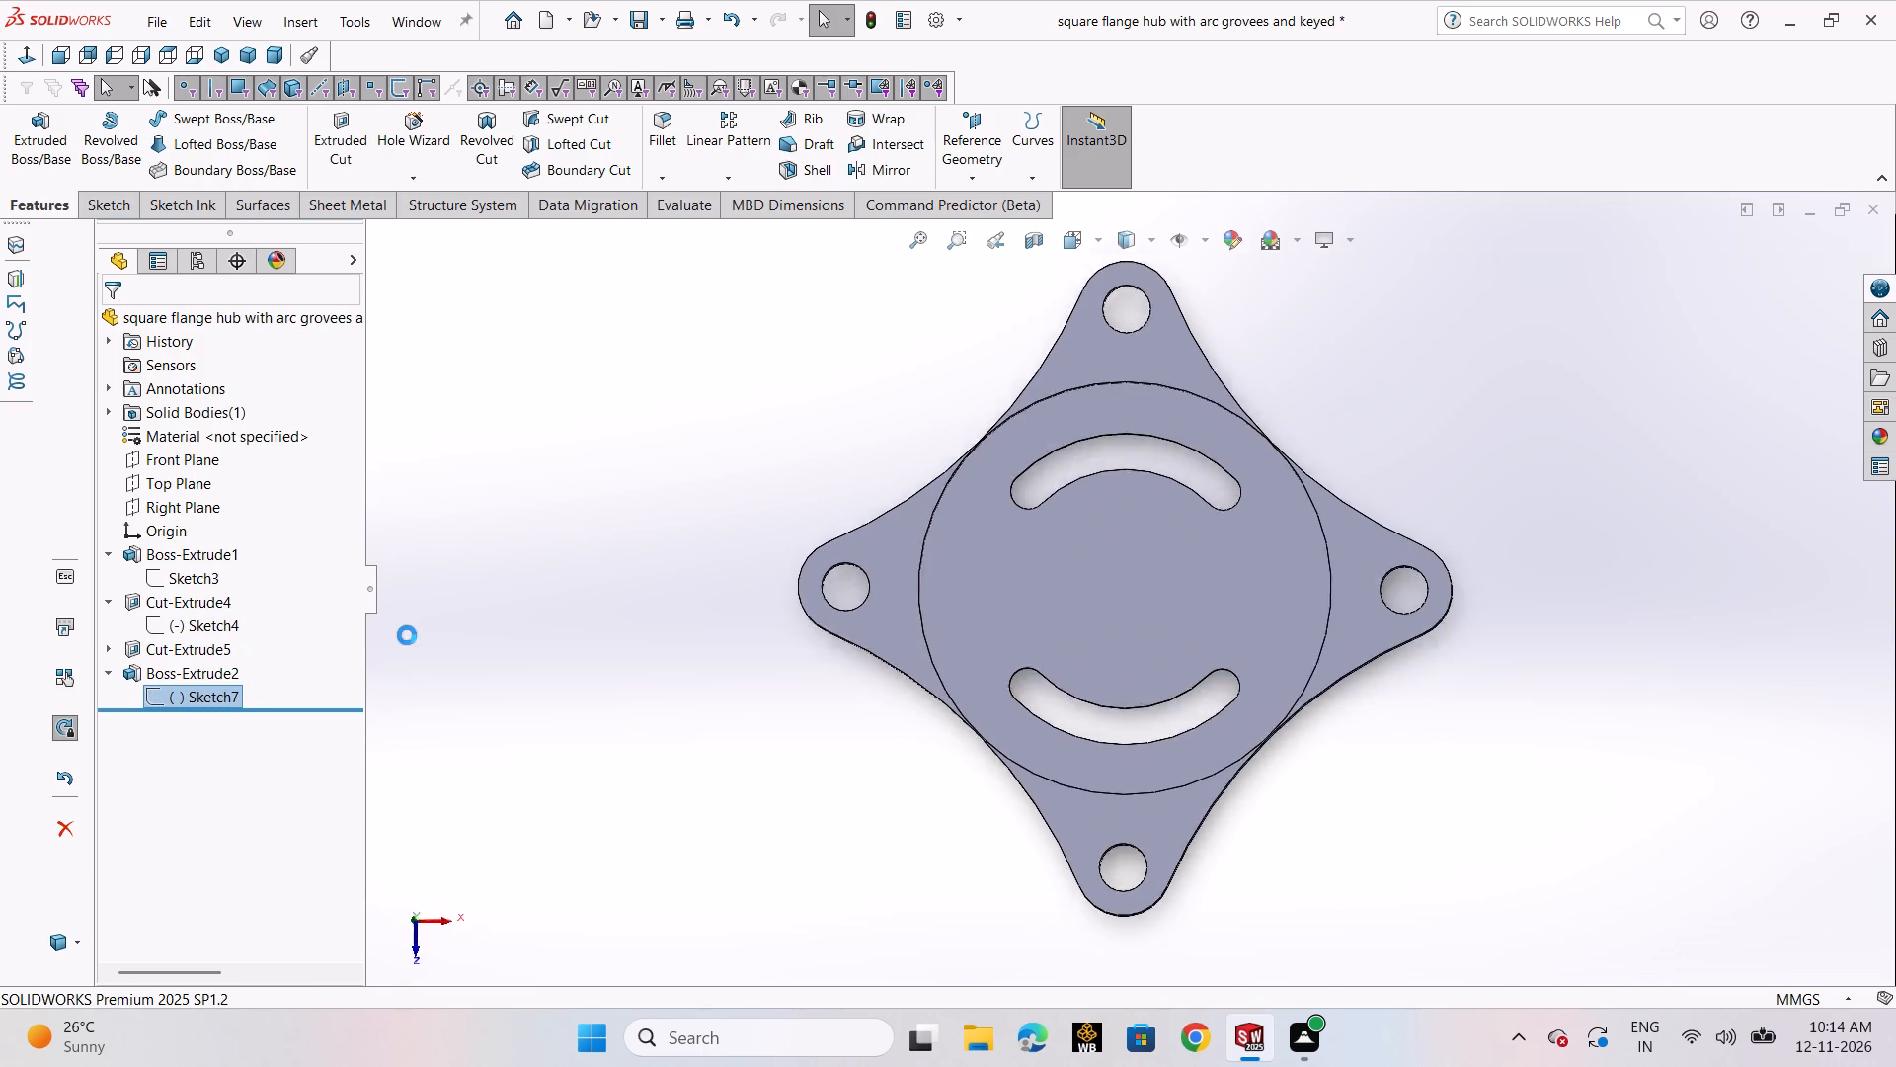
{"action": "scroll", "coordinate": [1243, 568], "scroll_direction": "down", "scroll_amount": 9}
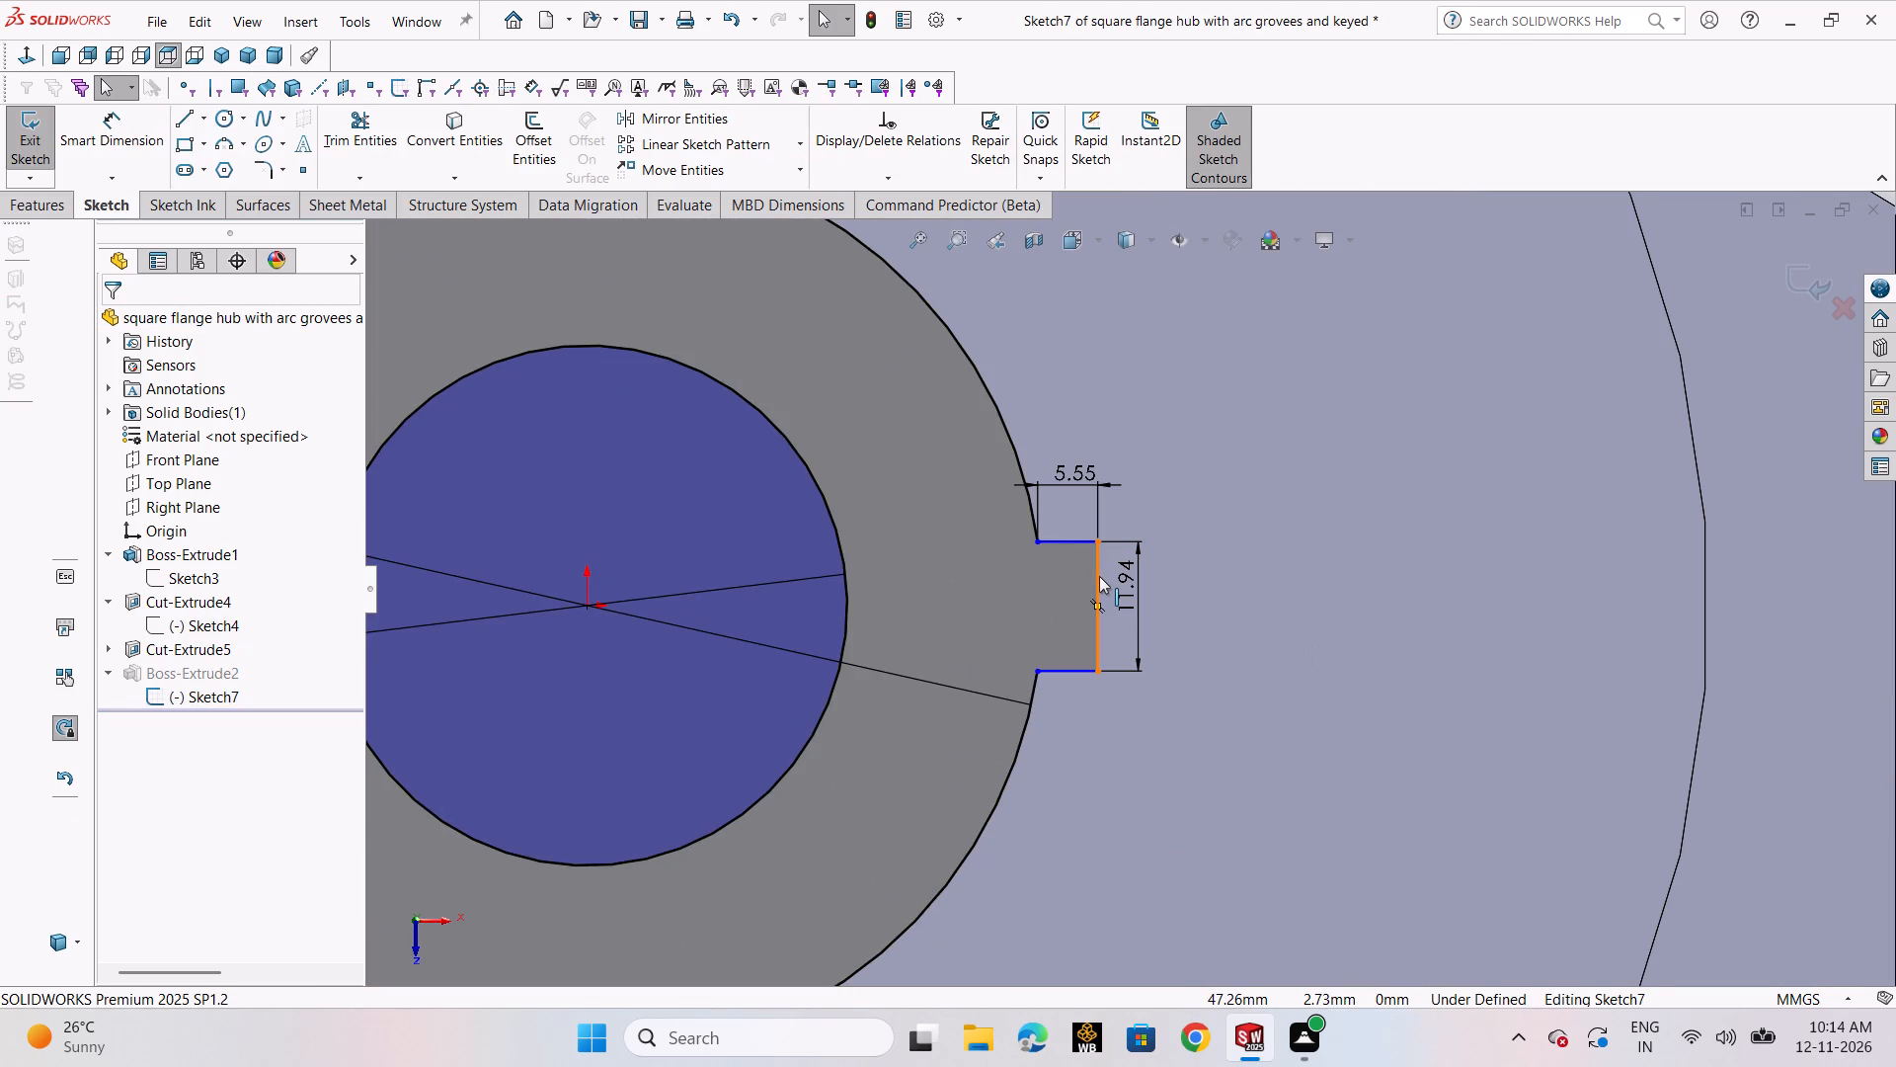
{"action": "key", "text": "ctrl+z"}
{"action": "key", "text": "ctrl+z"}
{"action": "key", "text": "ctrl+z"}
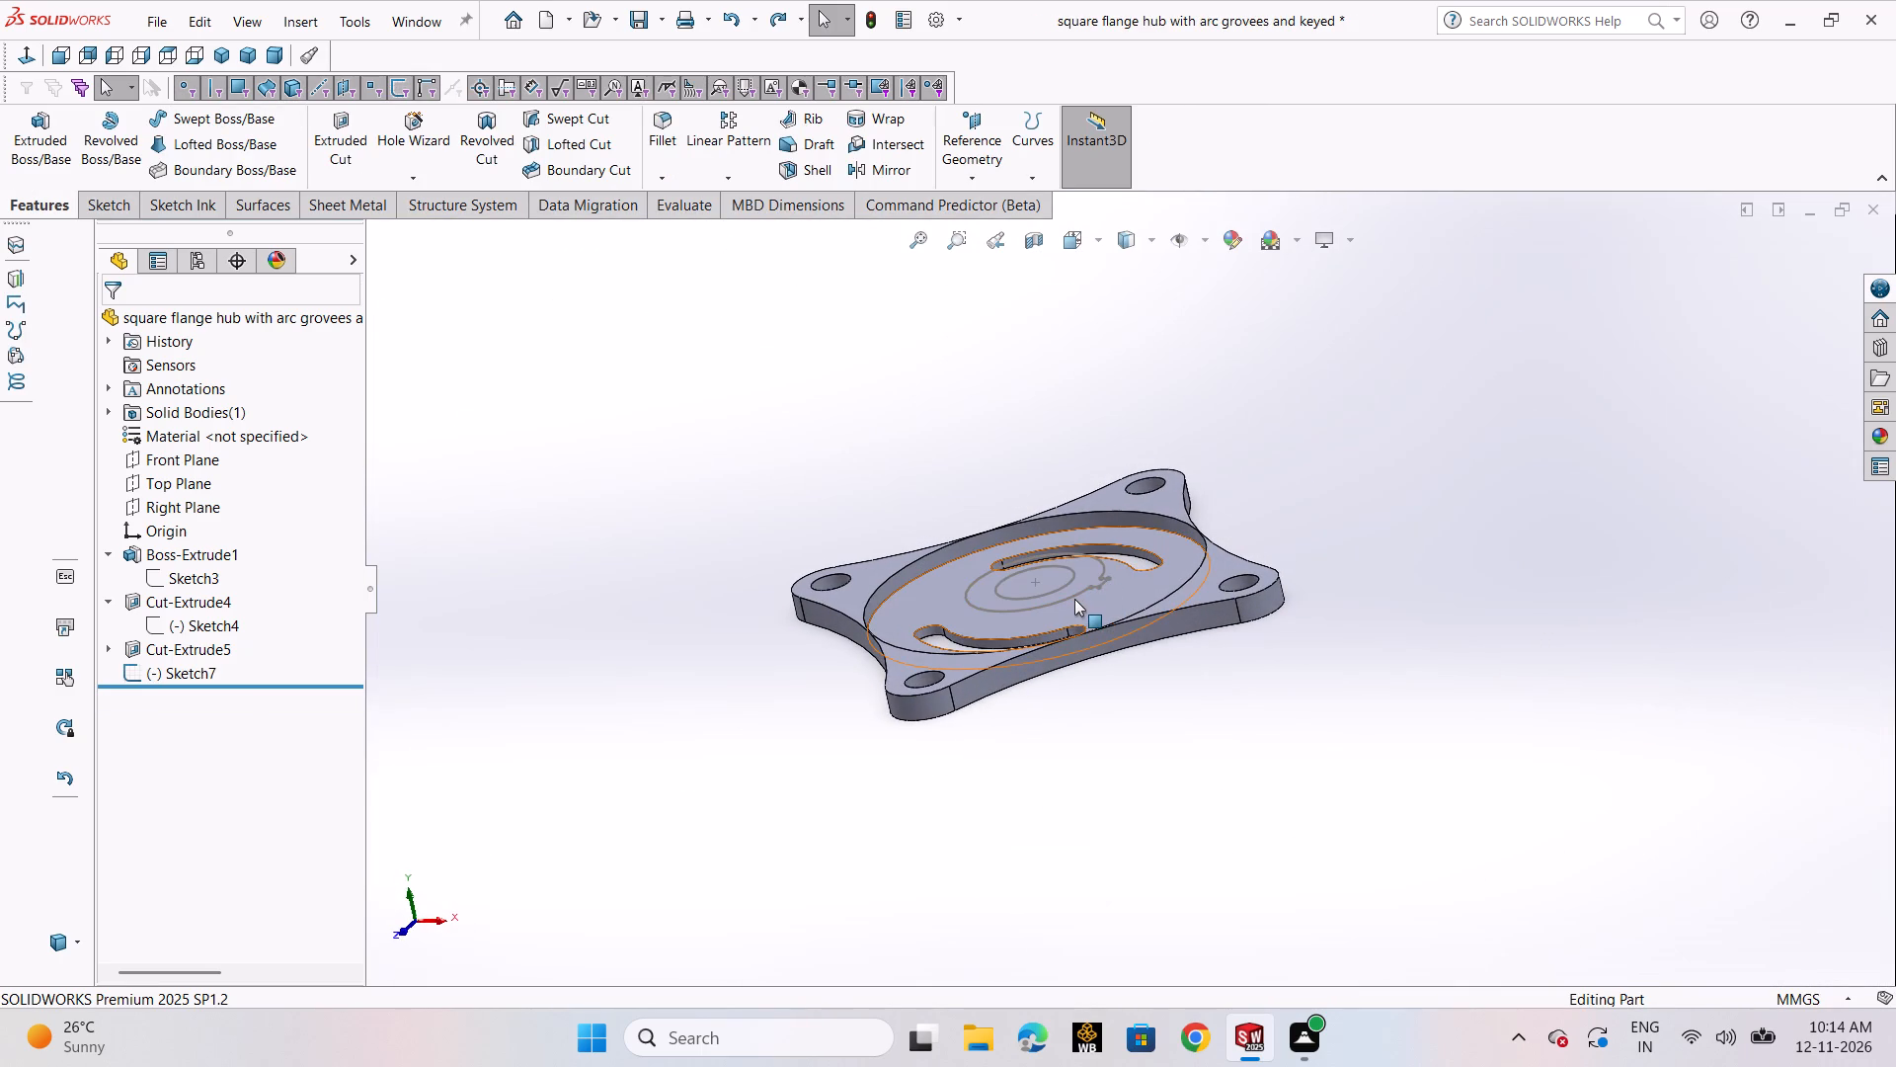
Reopen the hub sketch and copy the key's three lines and height dimension inward onto the 48 mm circle.
{"action": "double_click", "coordinate": [1076, 595]}
{"action": "scroll", "coordinate": [1222, 585], "scroll_direction": "down", "scroll_amount": 7}
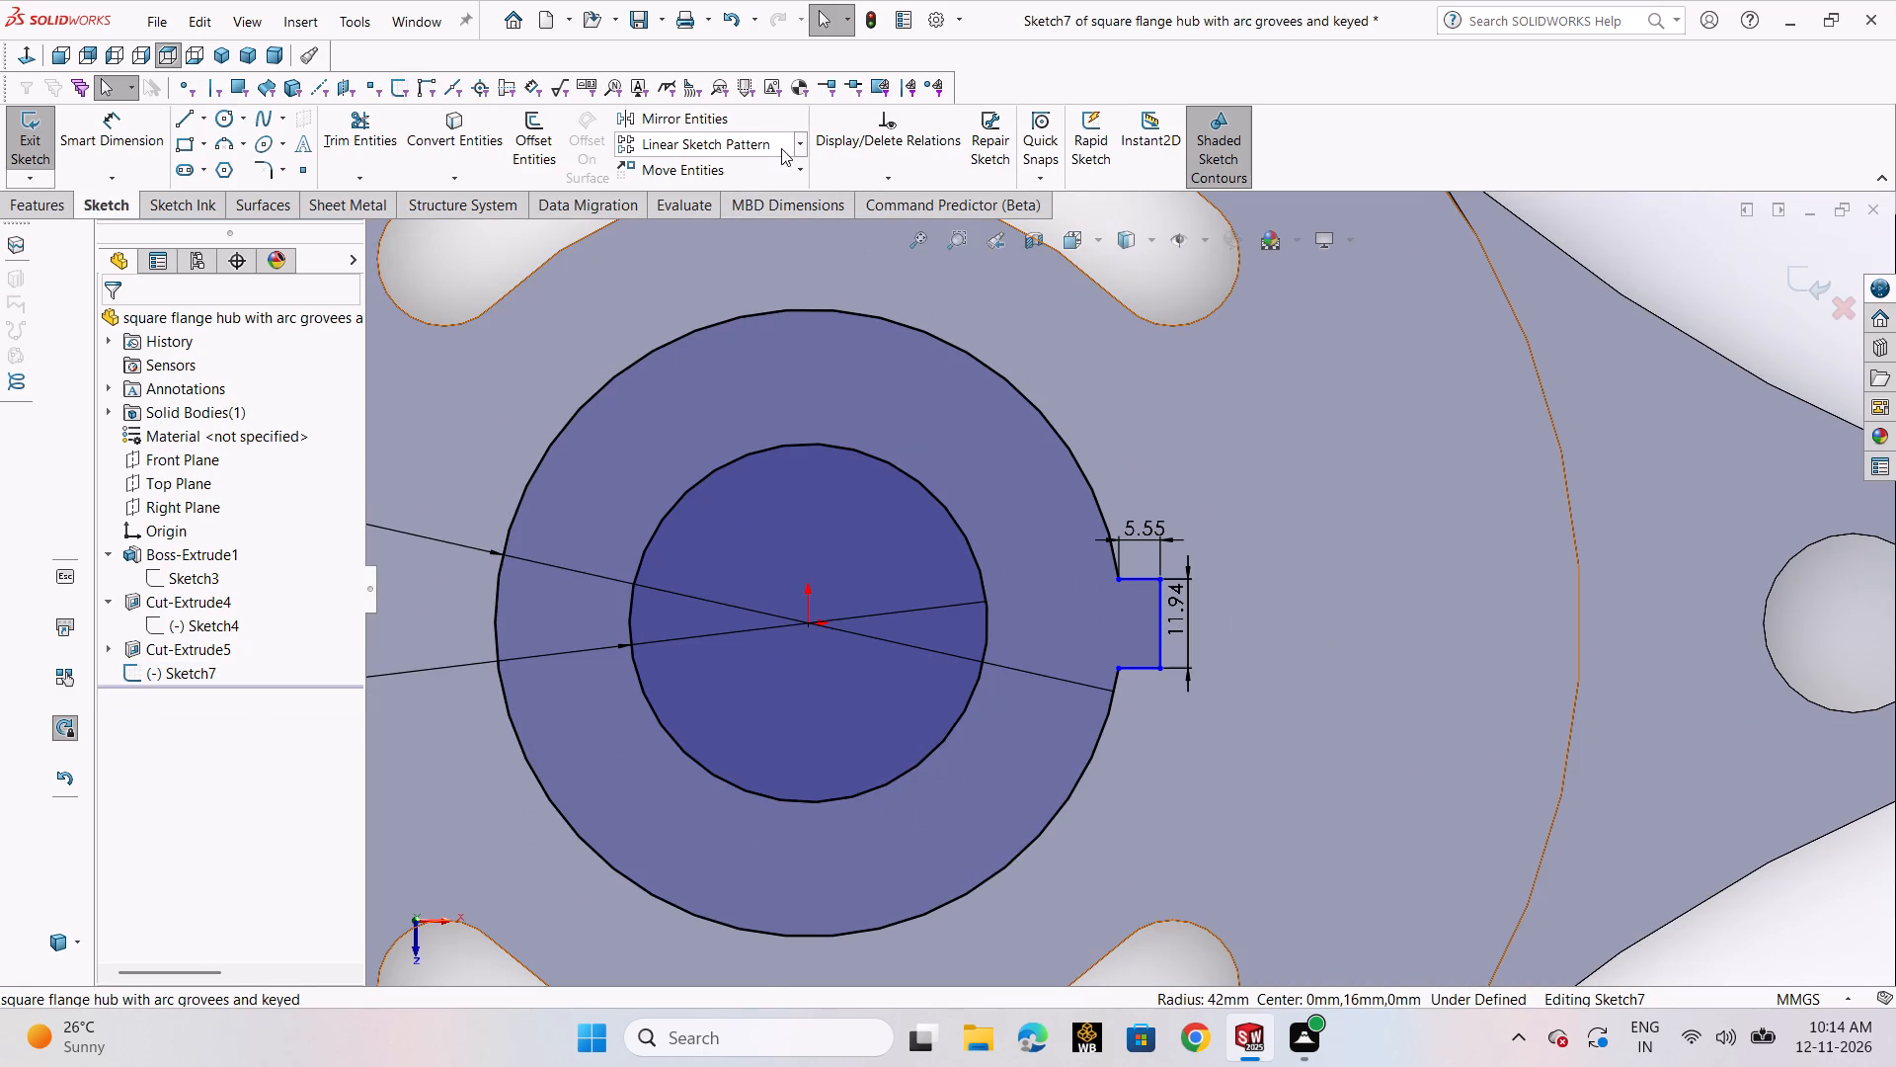
{"action": "left_click", "coordinate": [803, 177]}
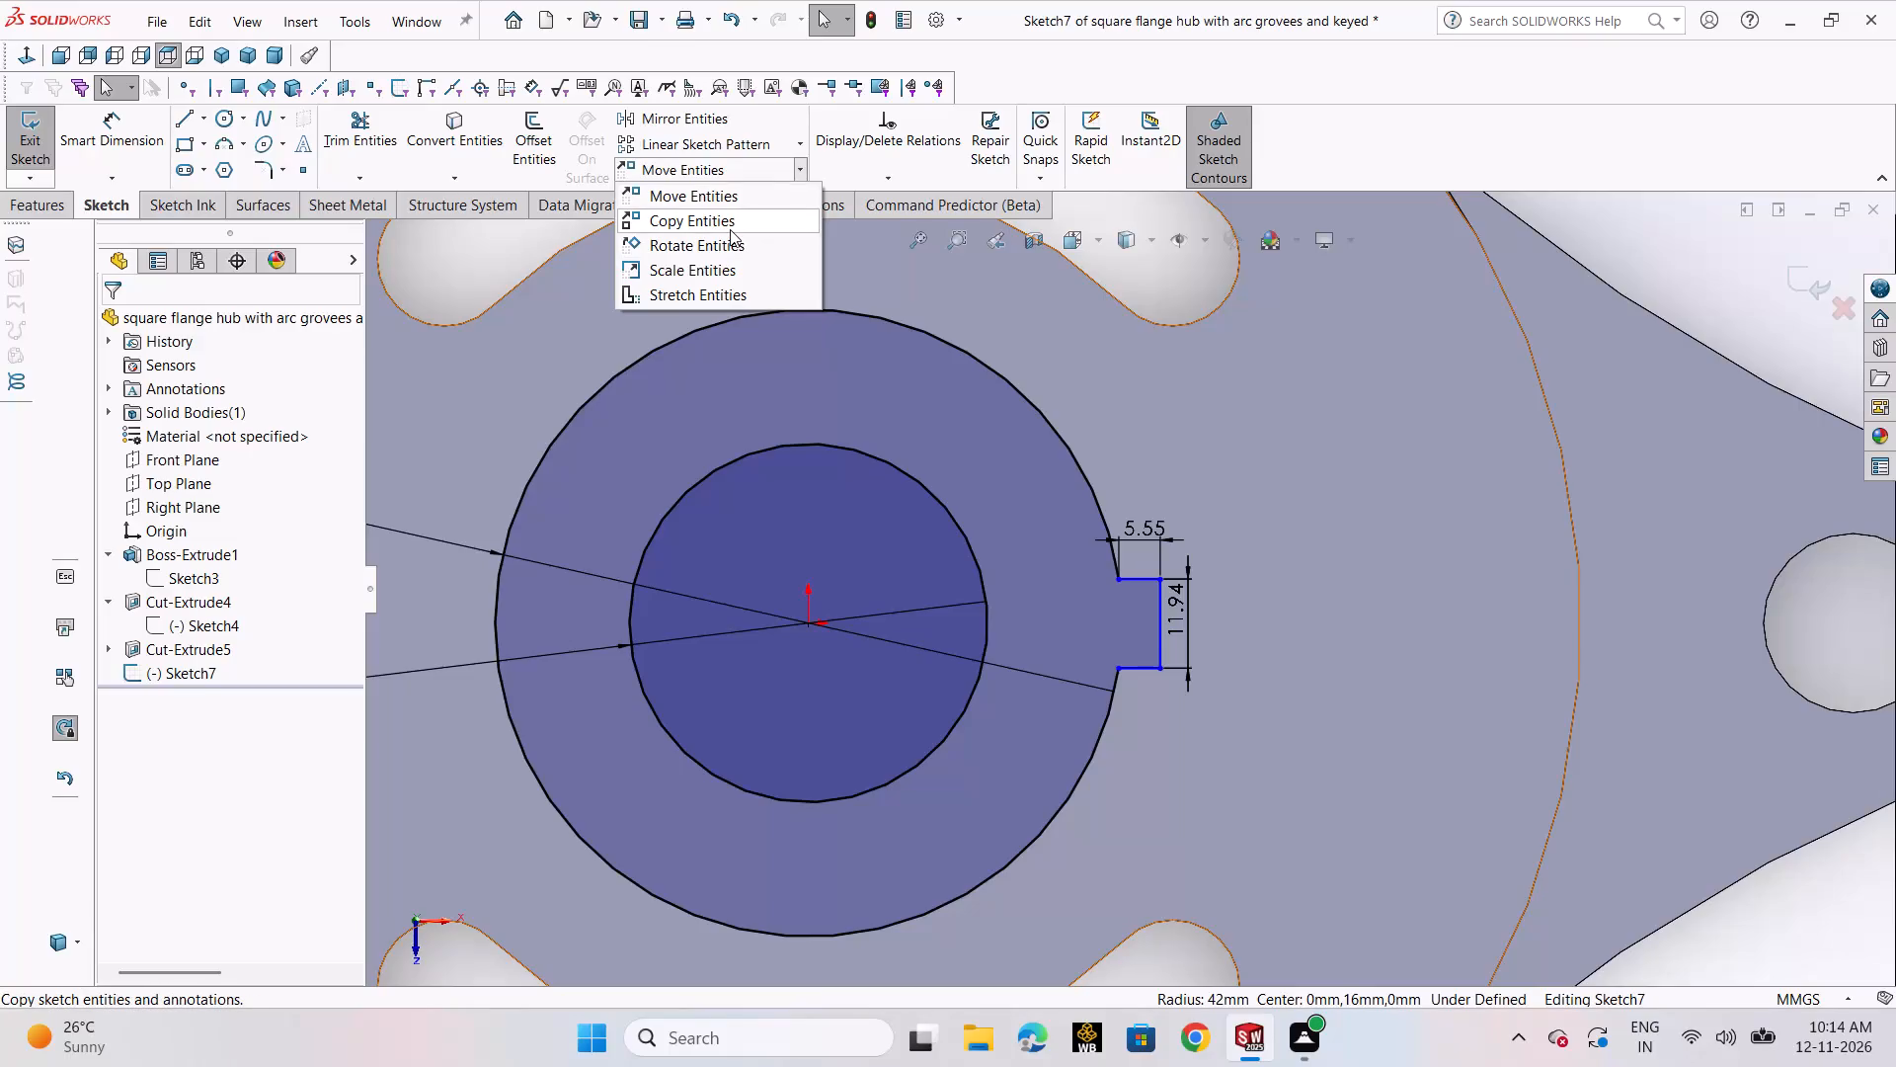
{"action": "left_click", "coordinate": [730, 229]}
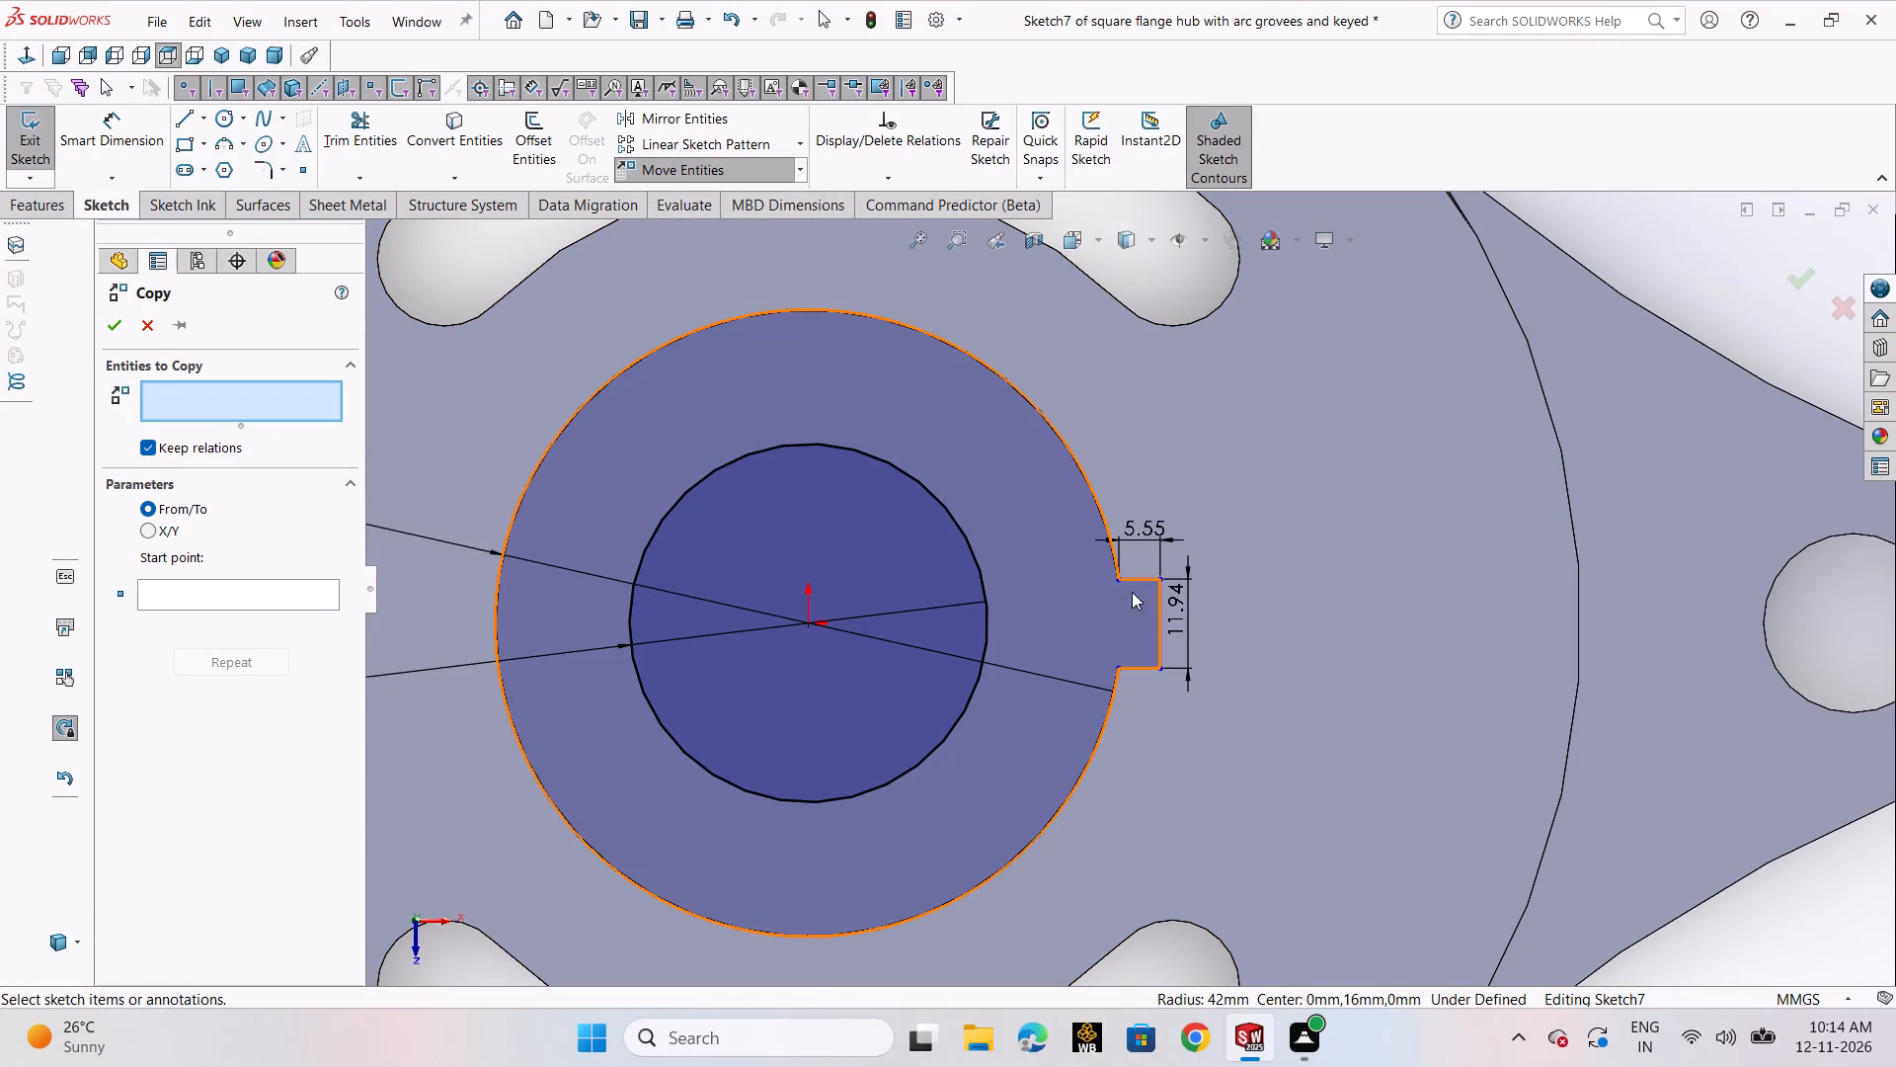
{"action": "left_click", "coordinate": [1141, 585]}
{"action": "left_click", "coordinate": [1158, 626]}
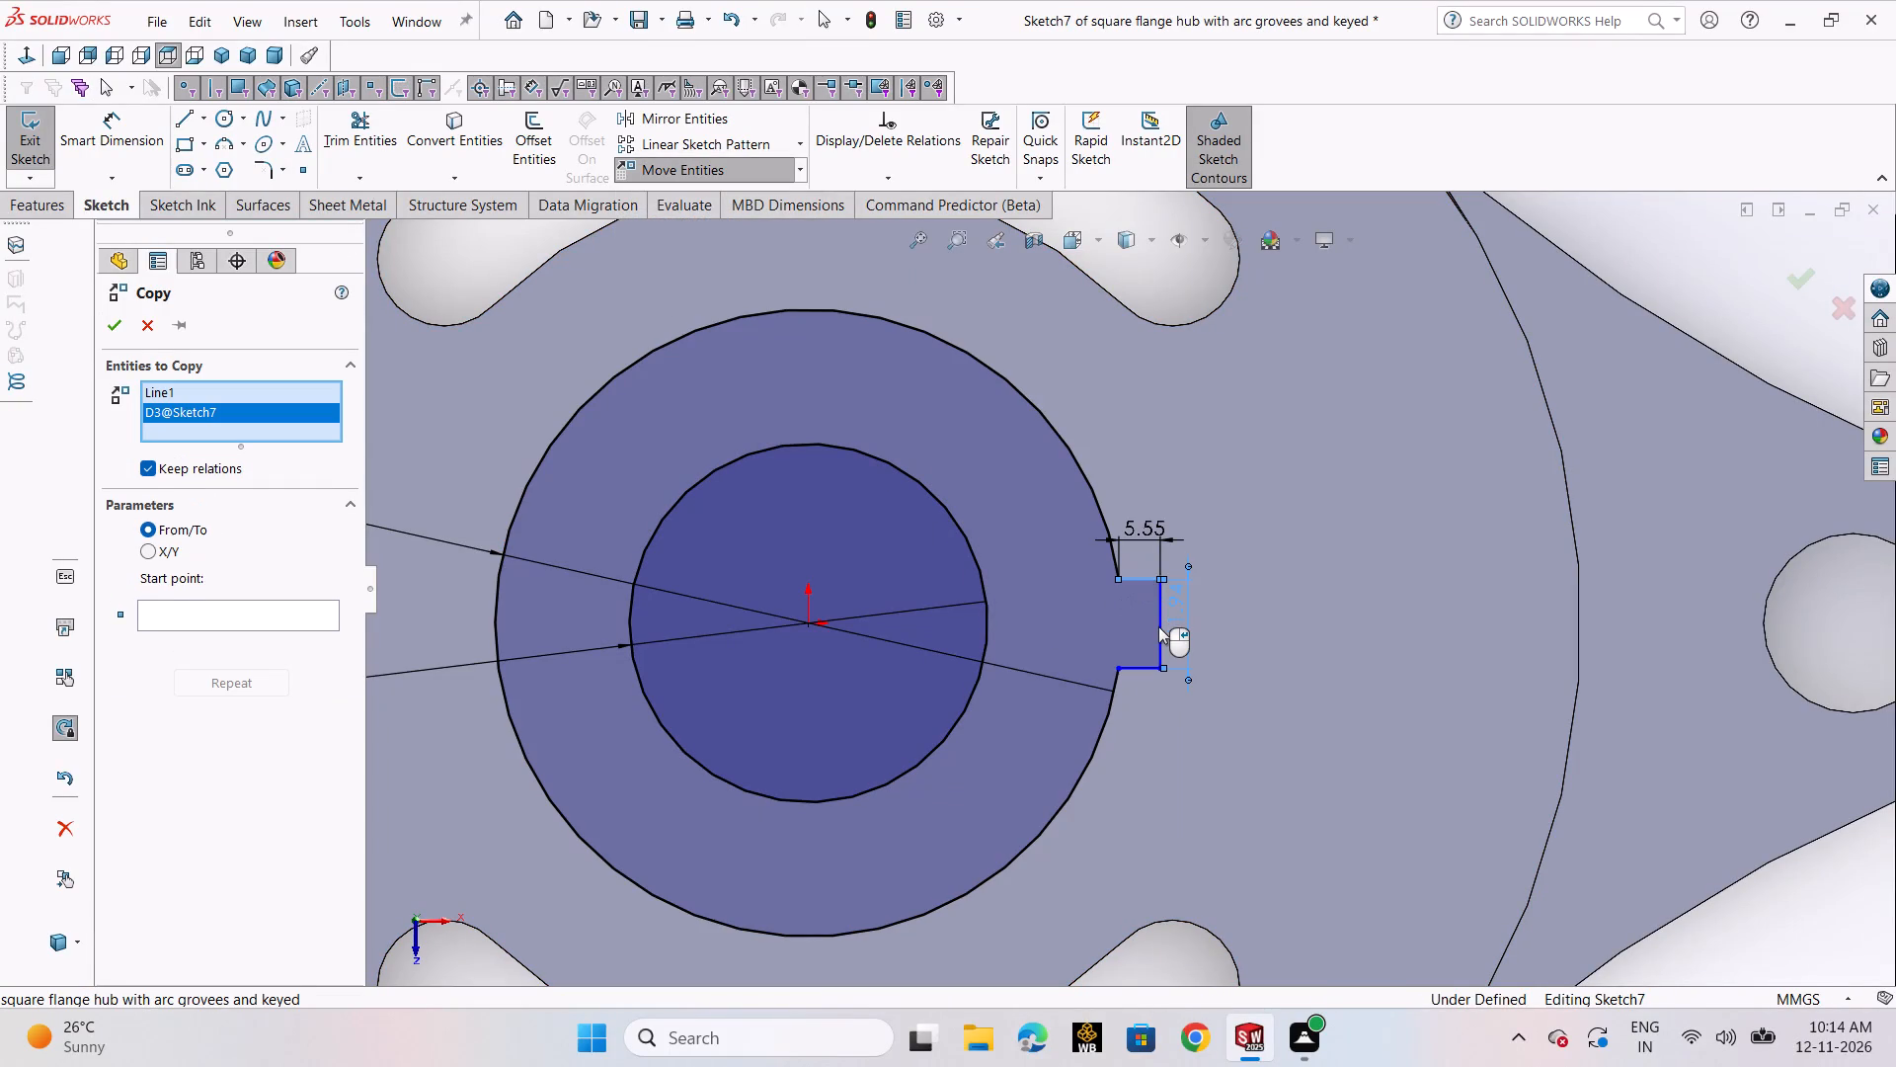
{"action": "left_click", "coordinate": [1145, 668]}
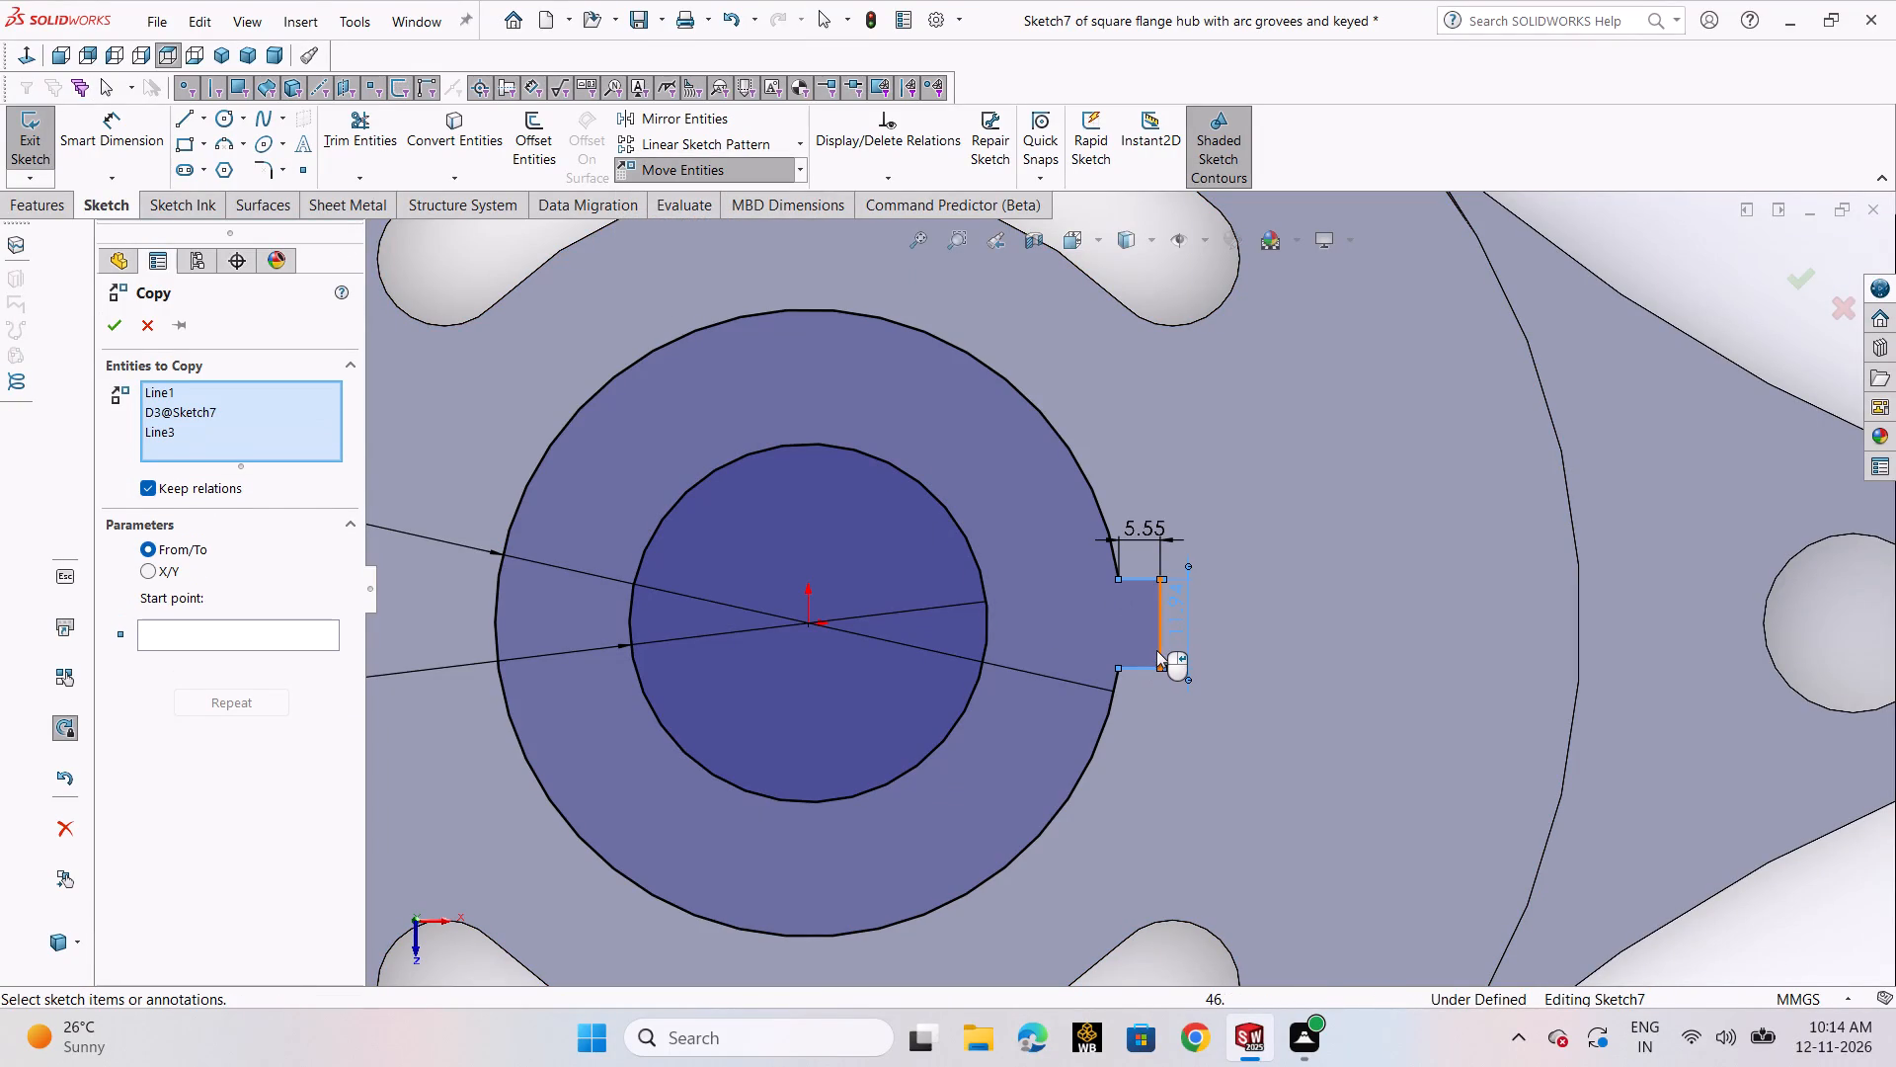
{"action": "left_click", "coordinate": [1156, 650]}
{"action": "left_click", "coordinate": [245, 656]}
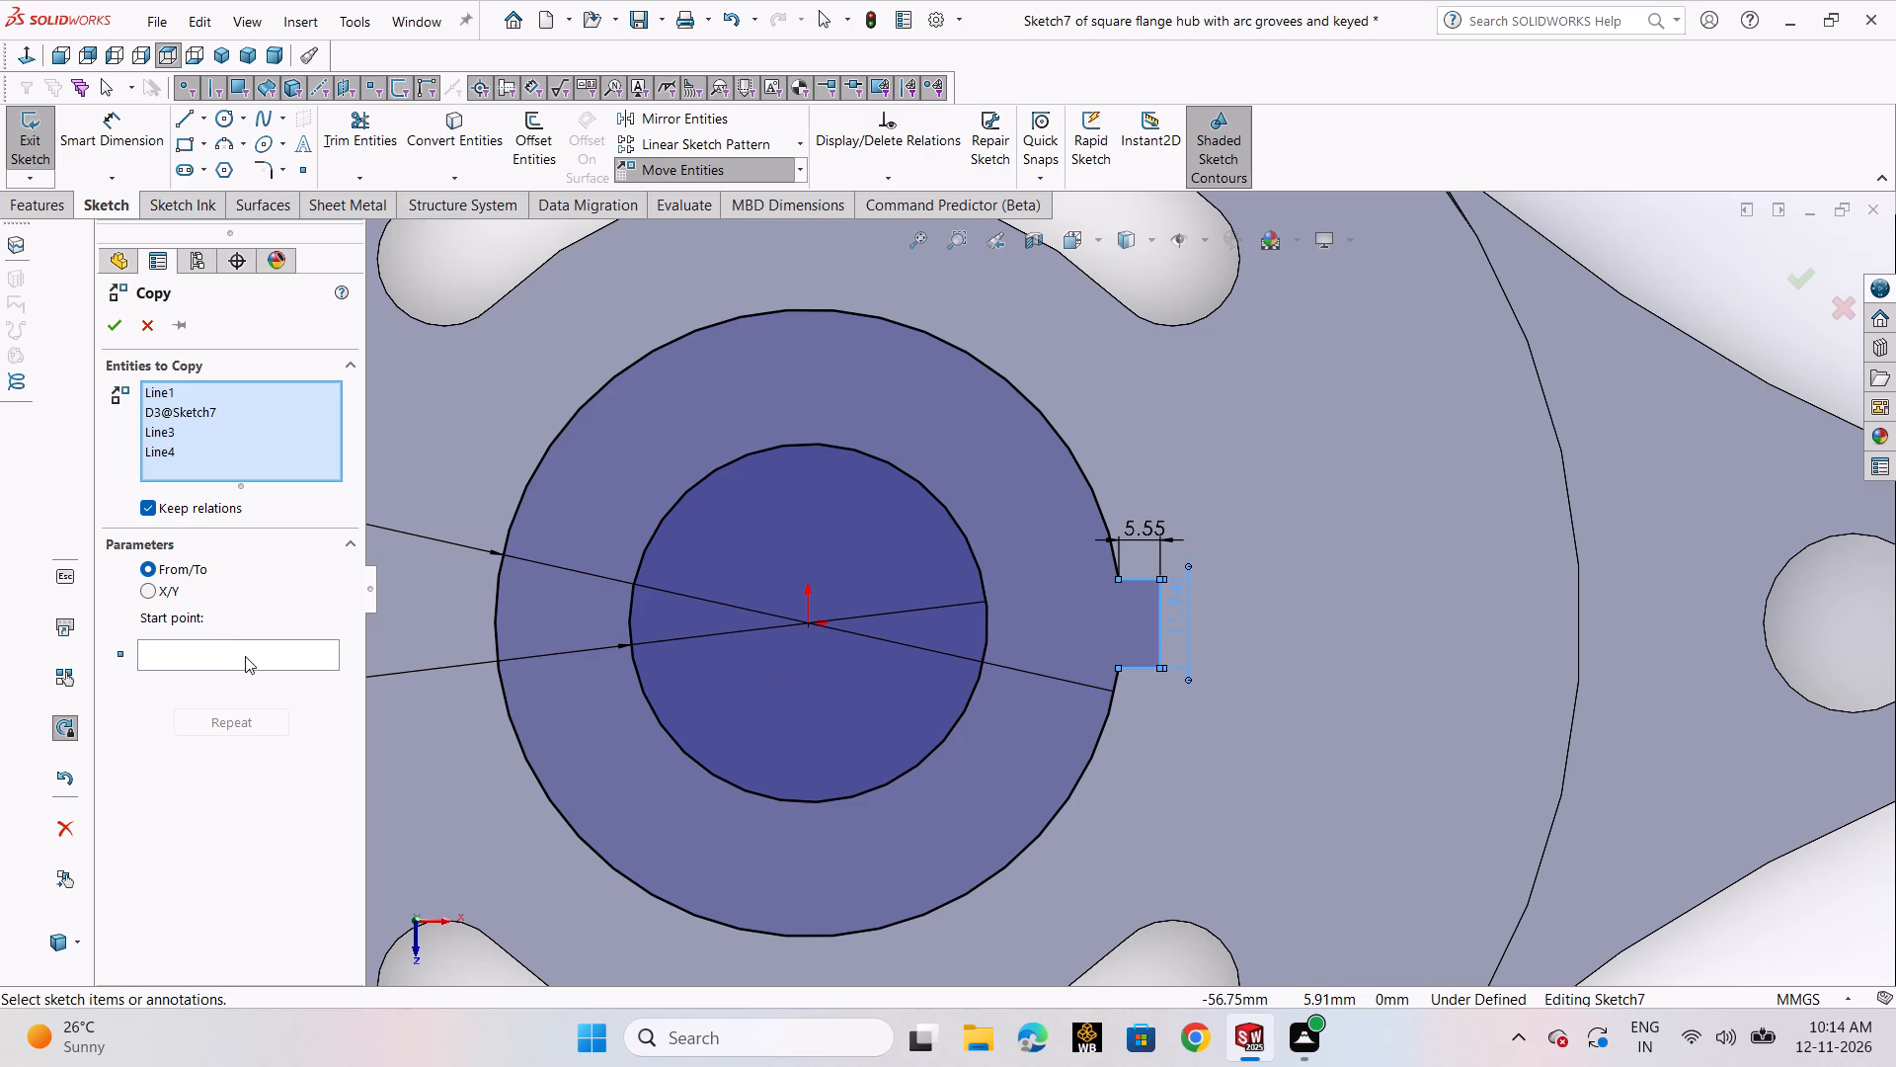
{"action": "left_click", "coordinate": [1157, 618]}
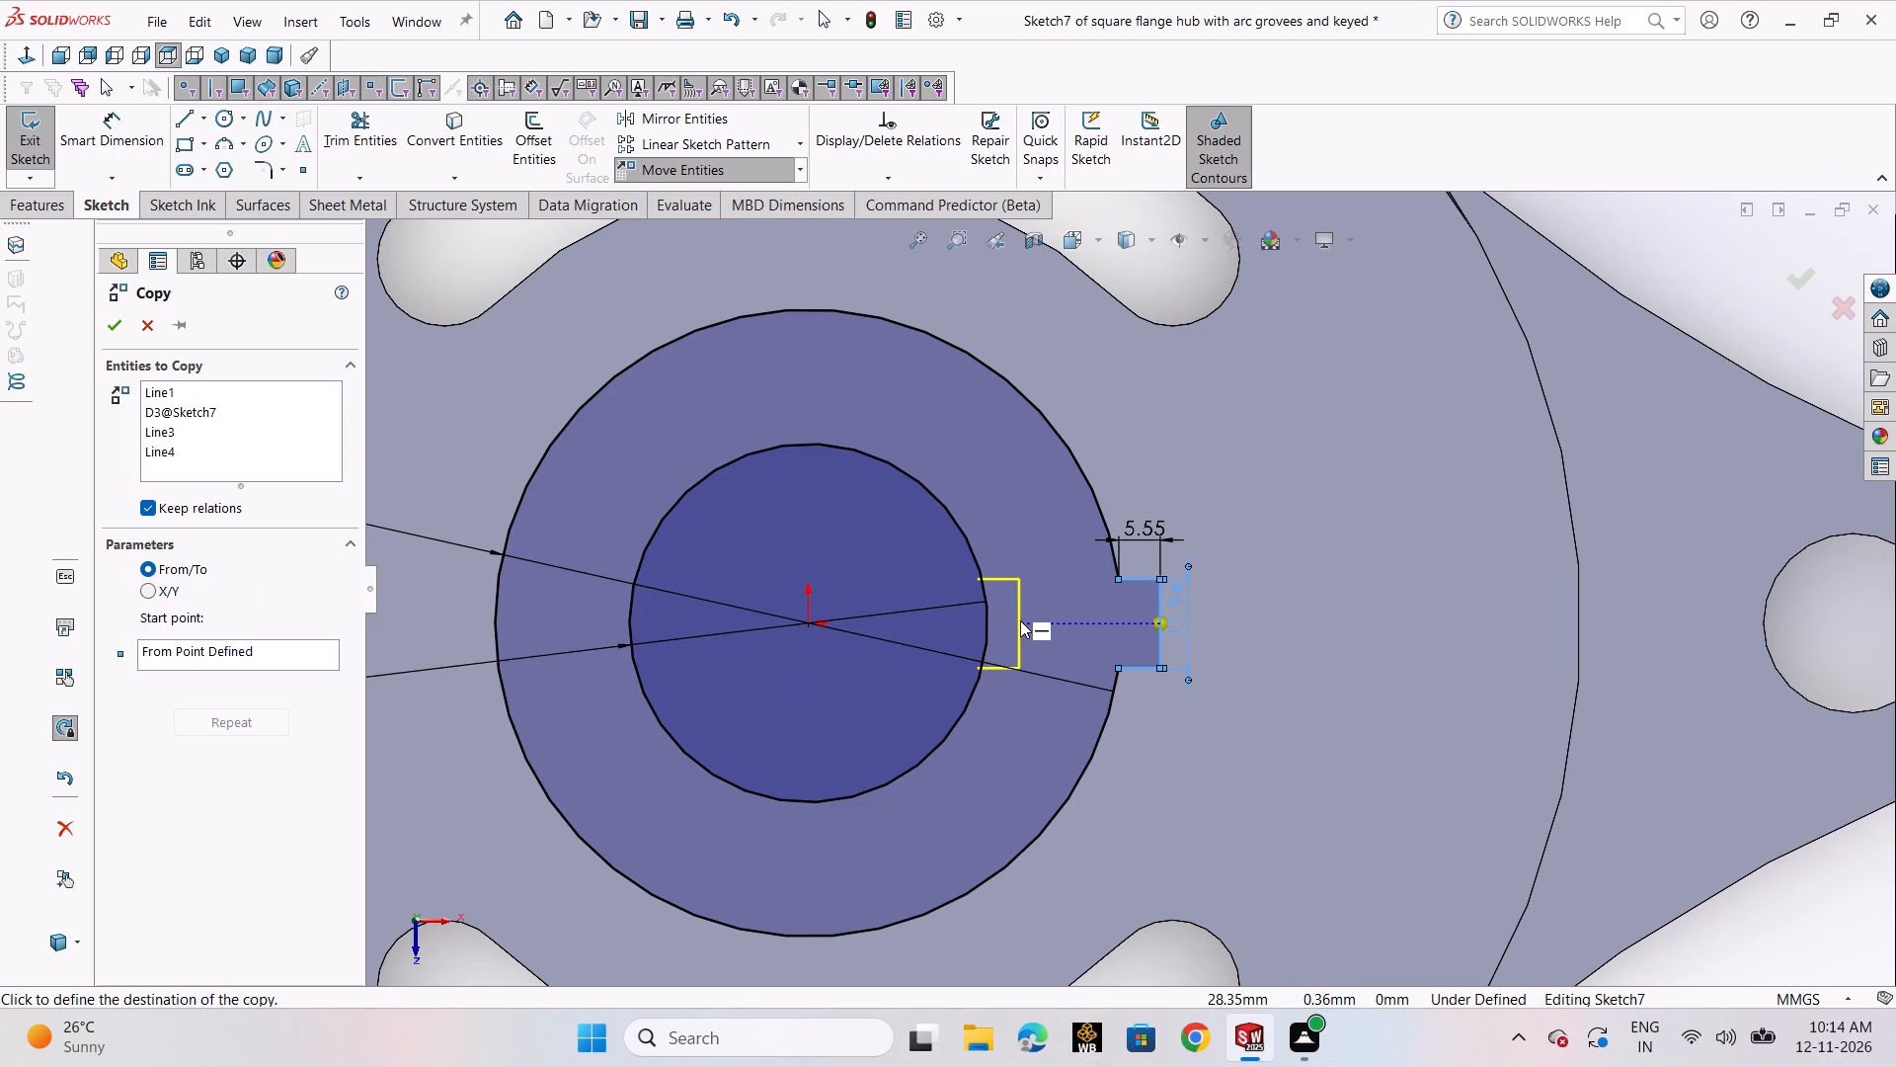
{"action": "left_click", "coordinate": [1023, 617]}
{"action": "right_click", "coordinate": [1229, 708]}
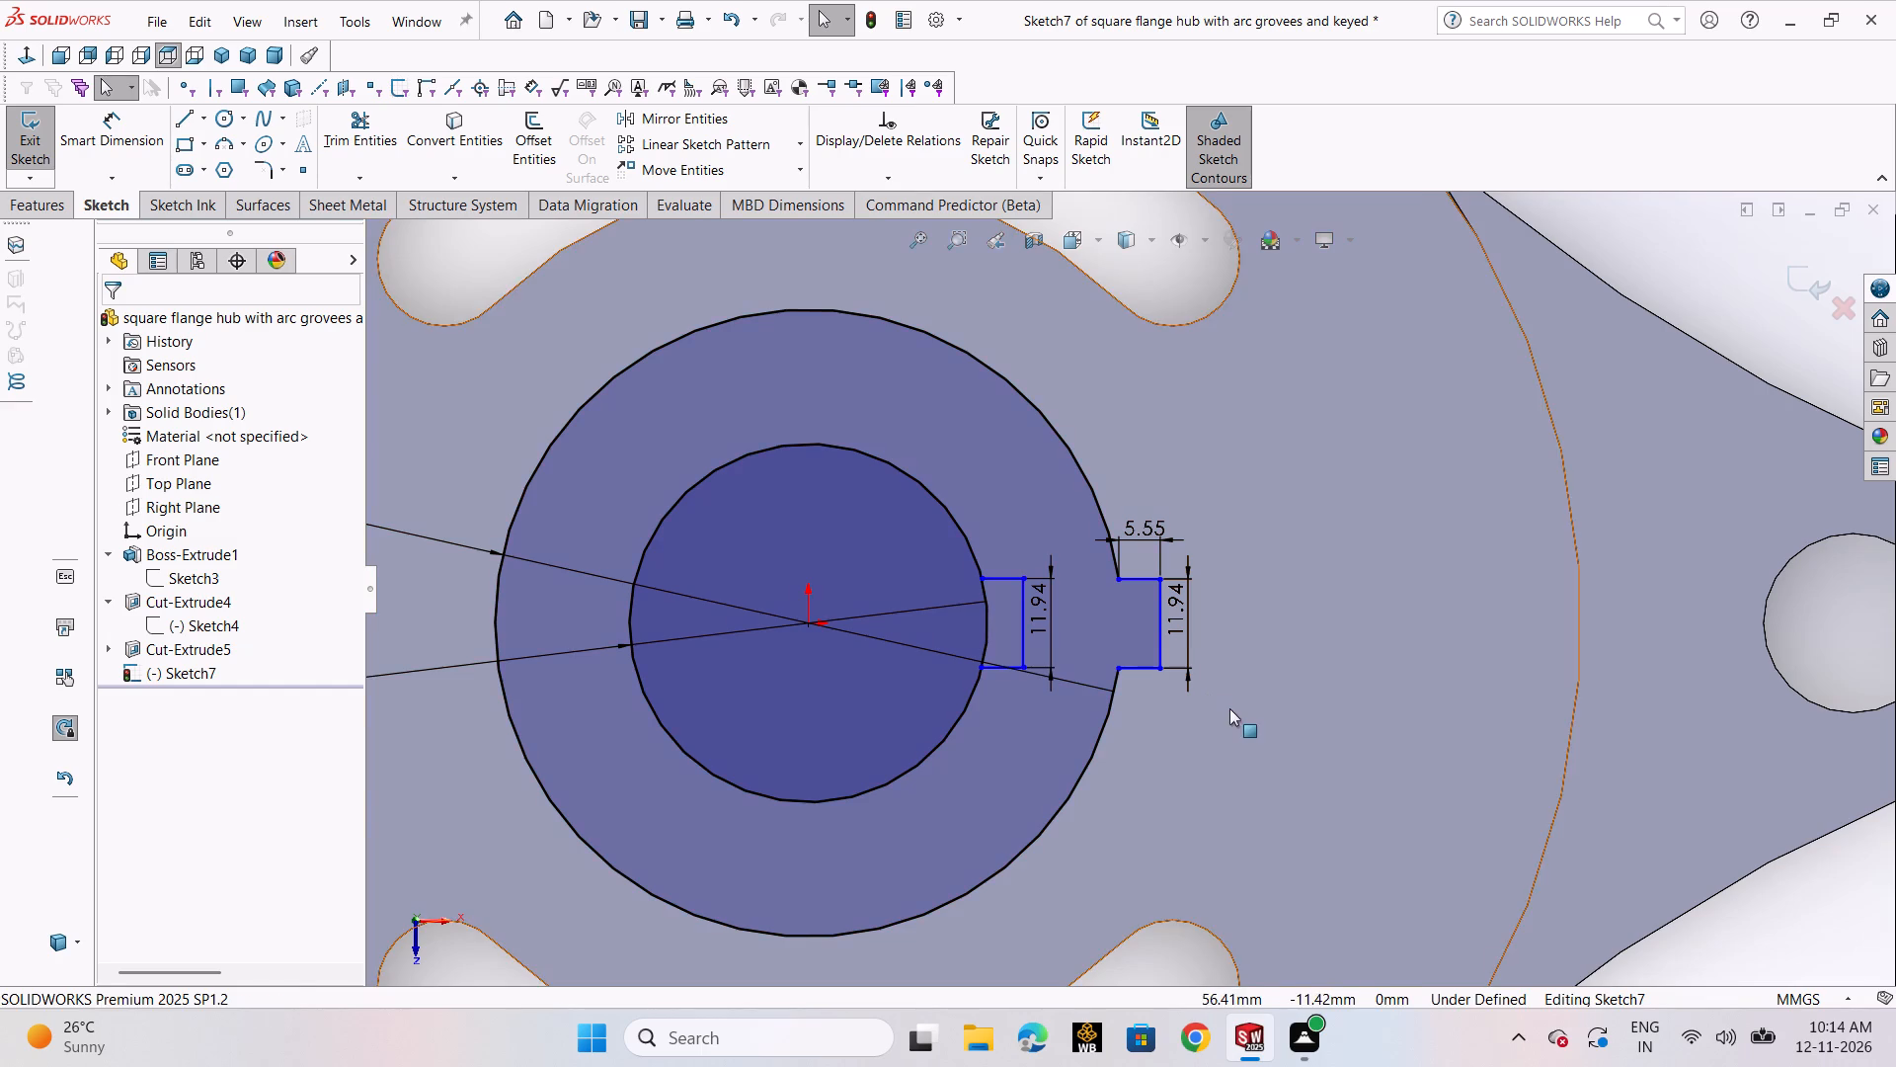
{"action": "left_click", "coordinate": [1259, 721]}
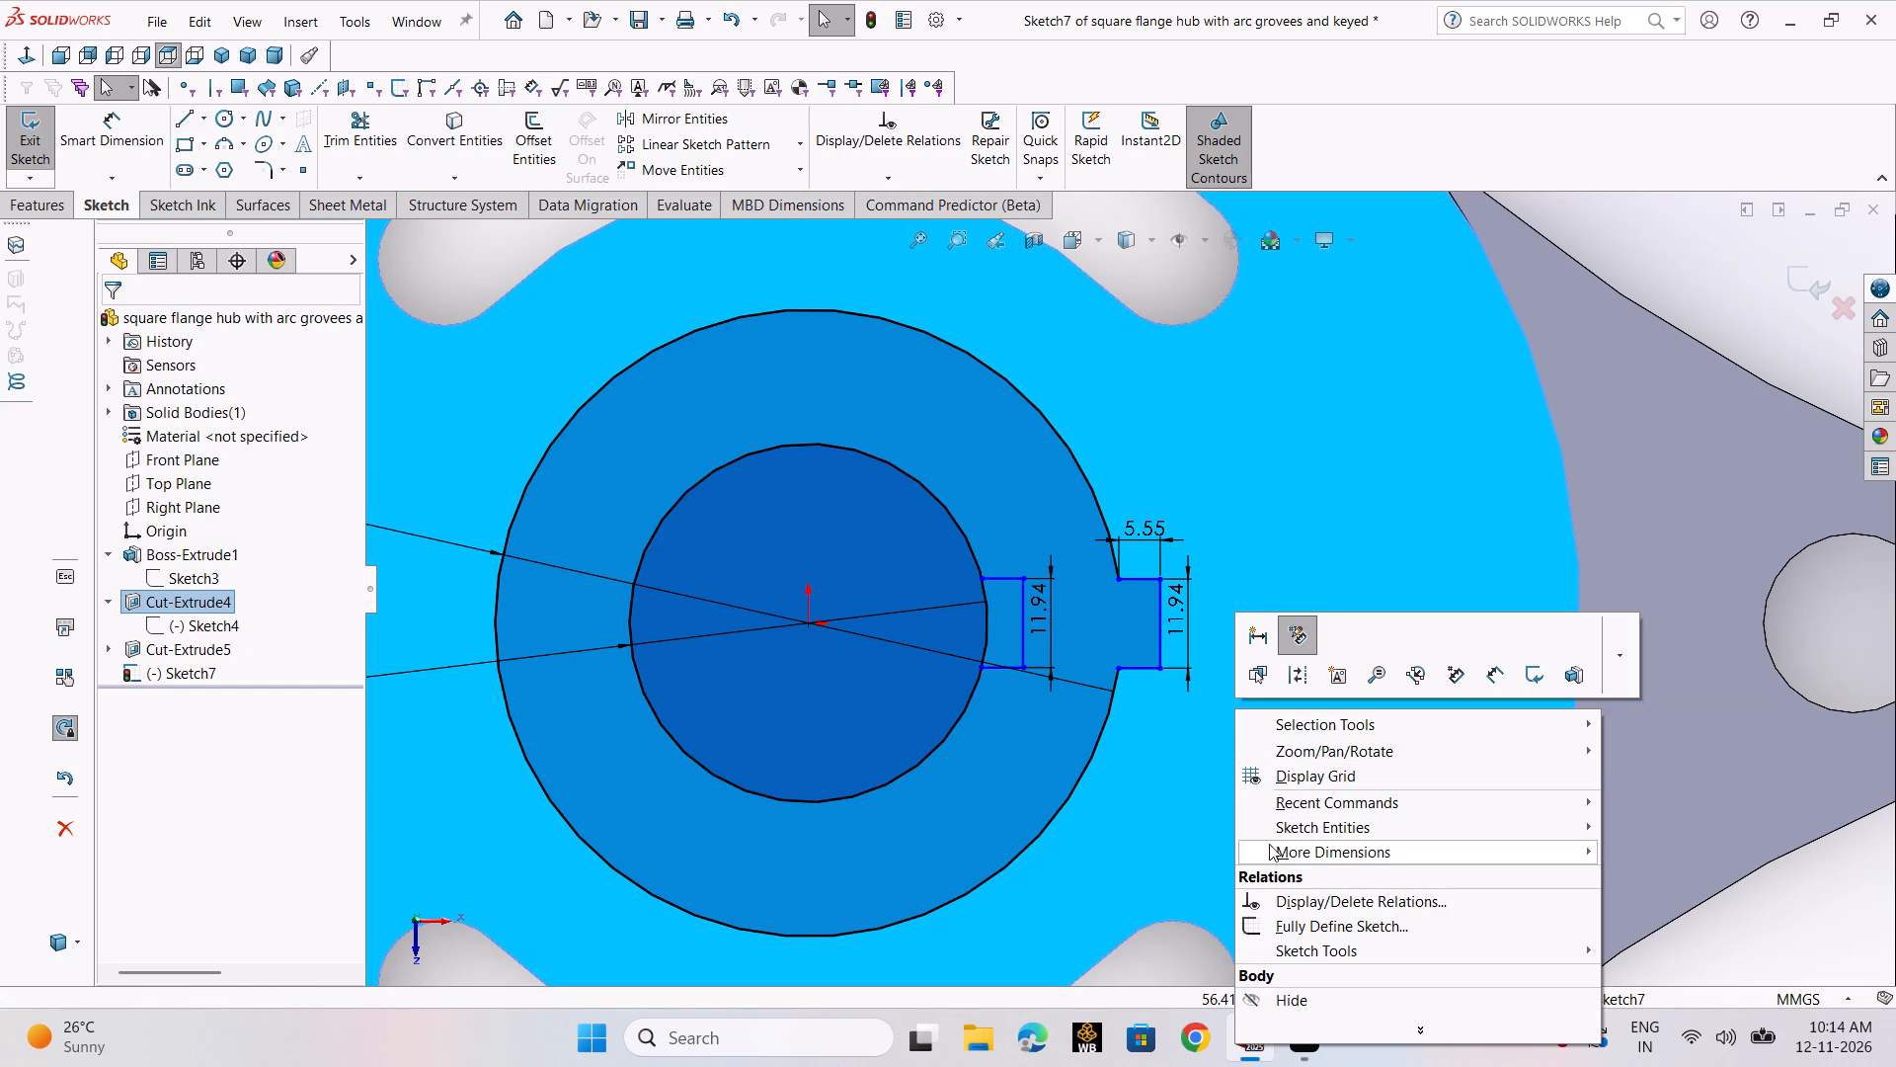
{"action": "key", "text": "Escape"}
{"action": "key", "text": "Escape"}
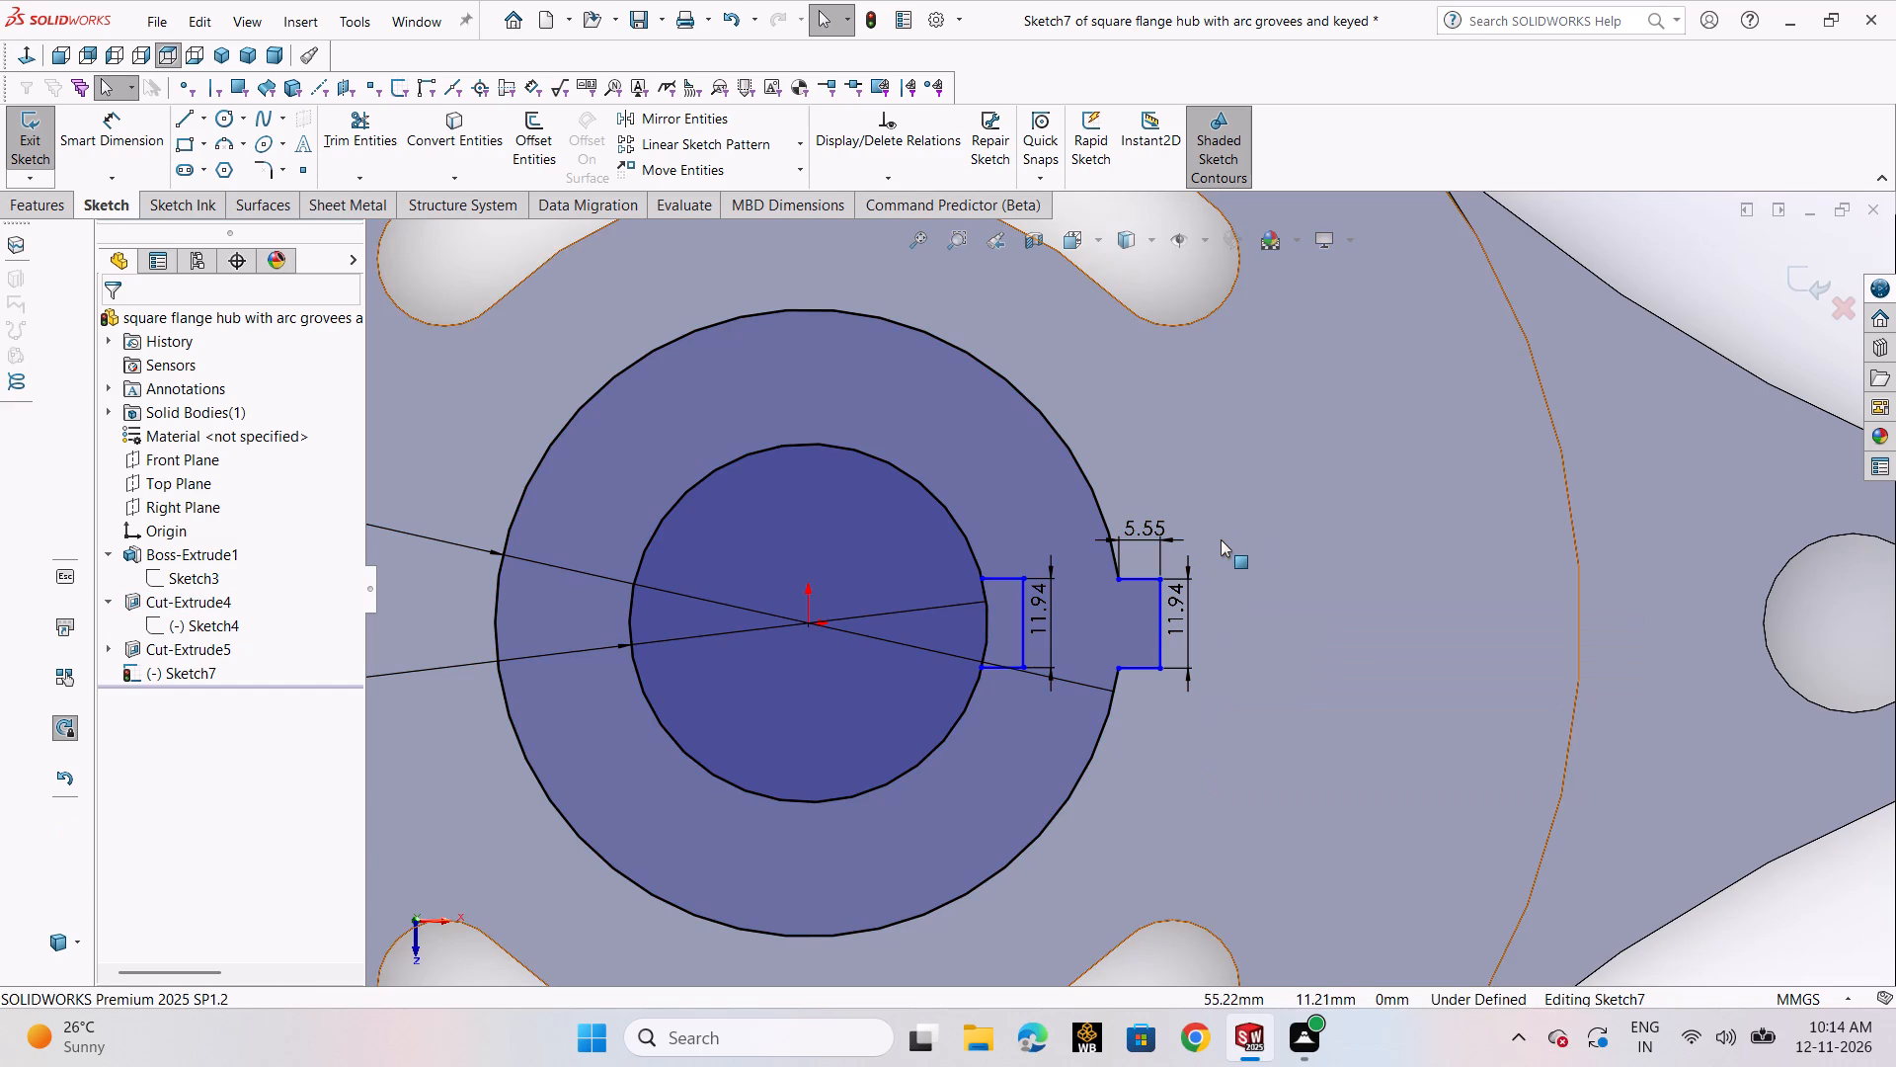
{"action": "key", "text": "Escape"}
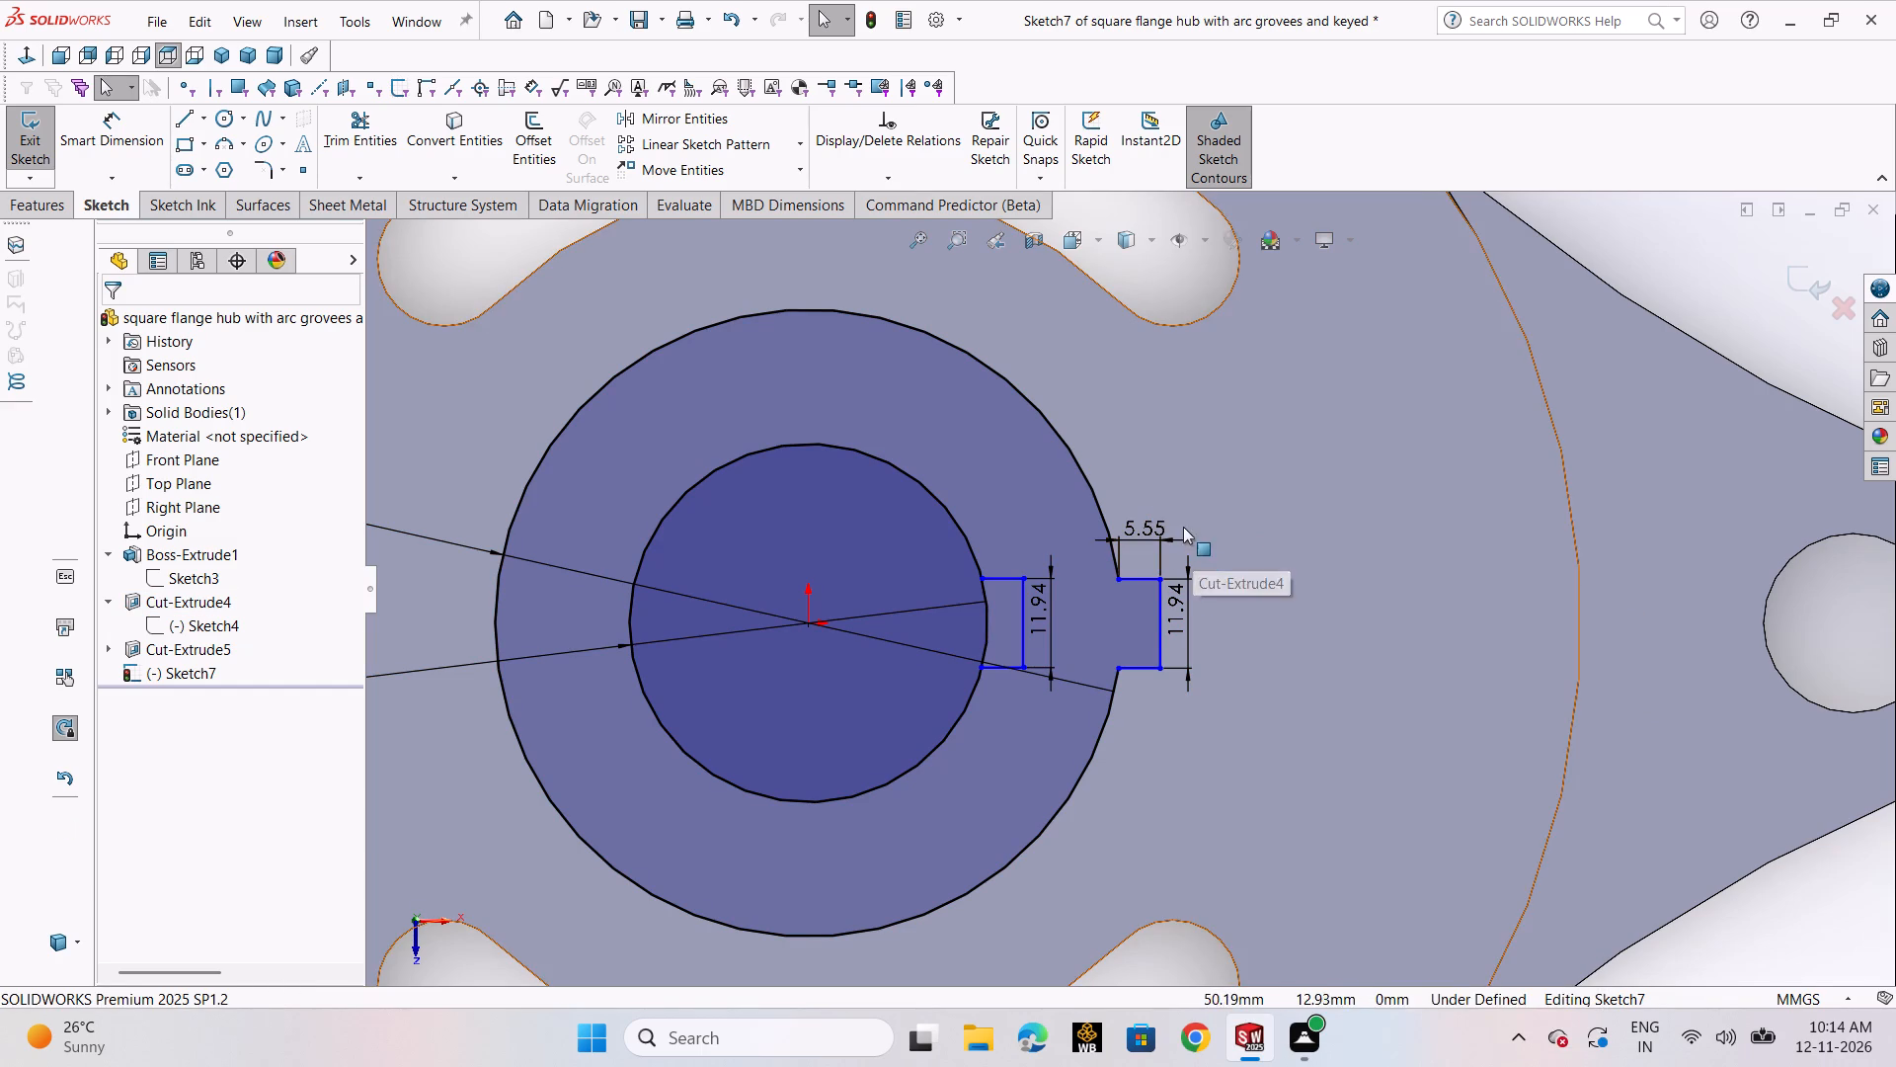
Delete the original outer key's lines and dimensions and close the 84 mm arc back into a full circle.
{"action": "left_click_drag", "start_coordinate": [1183, 527], "coordinate": [1135, 698]}
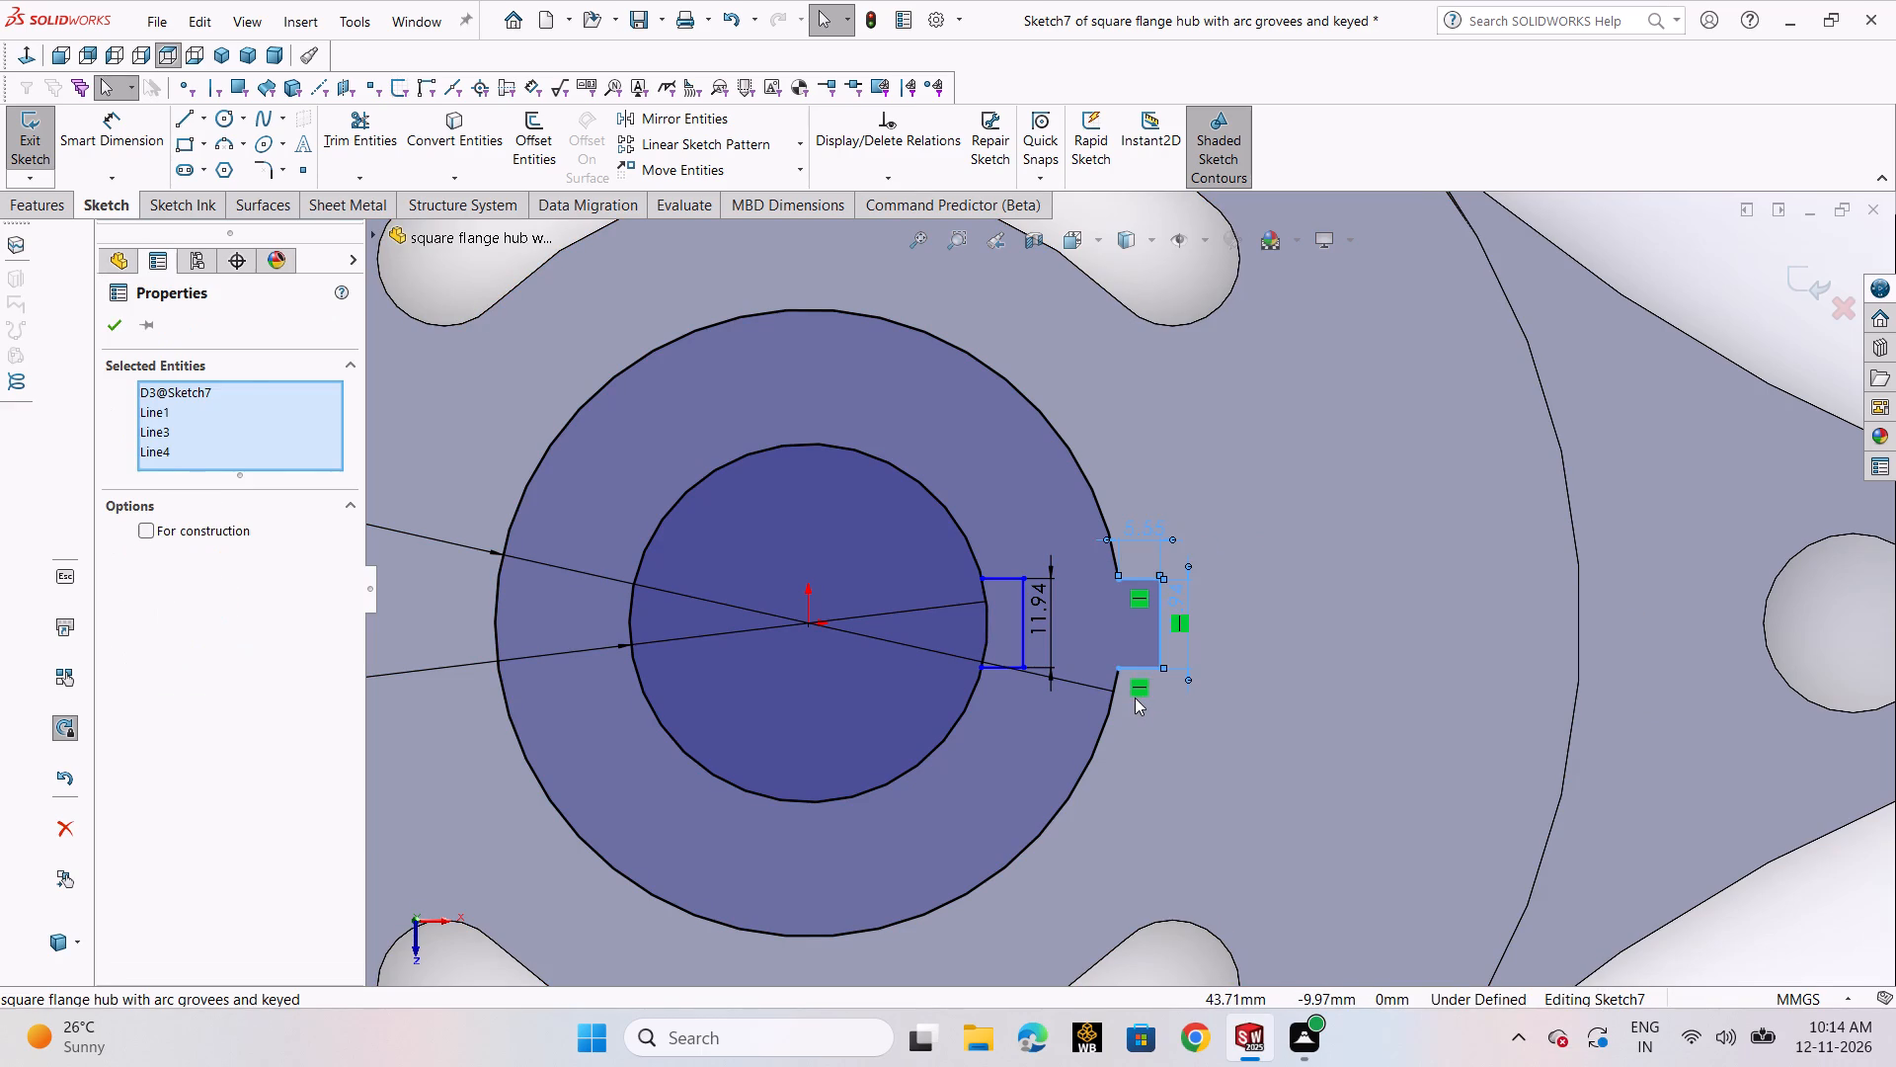
{"action": "key", "text": "Delete"}
{"action": "left_click_drag", "start_coordinate": [1119, 667], "coordinate": [1119, 576]}
{"action": "left_click", "coordinate": [1192, 678]}
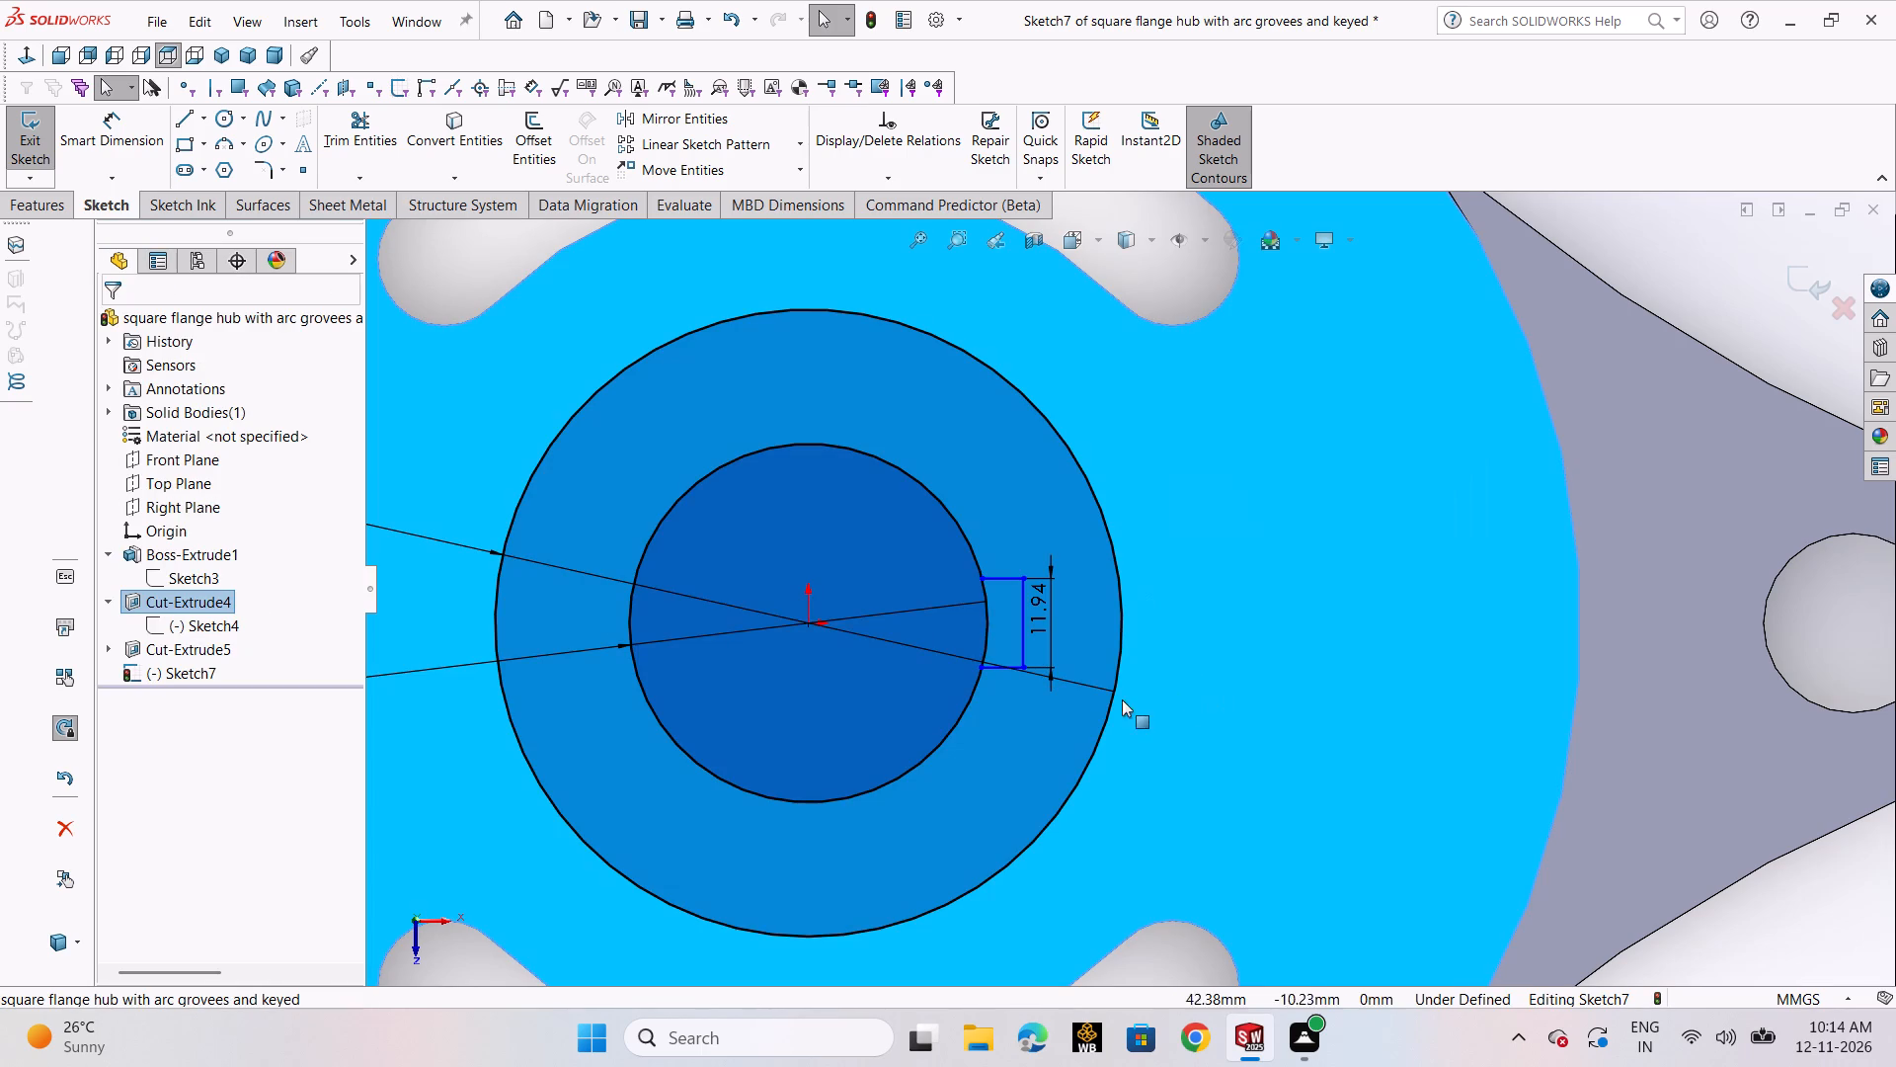
{"action": "left_click", "coordinate": [1666, 291]}
Trim the 48 mm circle's arc between the copied keyway's two horizontal lines.
{"action": "scroll", "coordinate": [1037, 649], "scroll_direction": "down", "scroll_amount": 4}
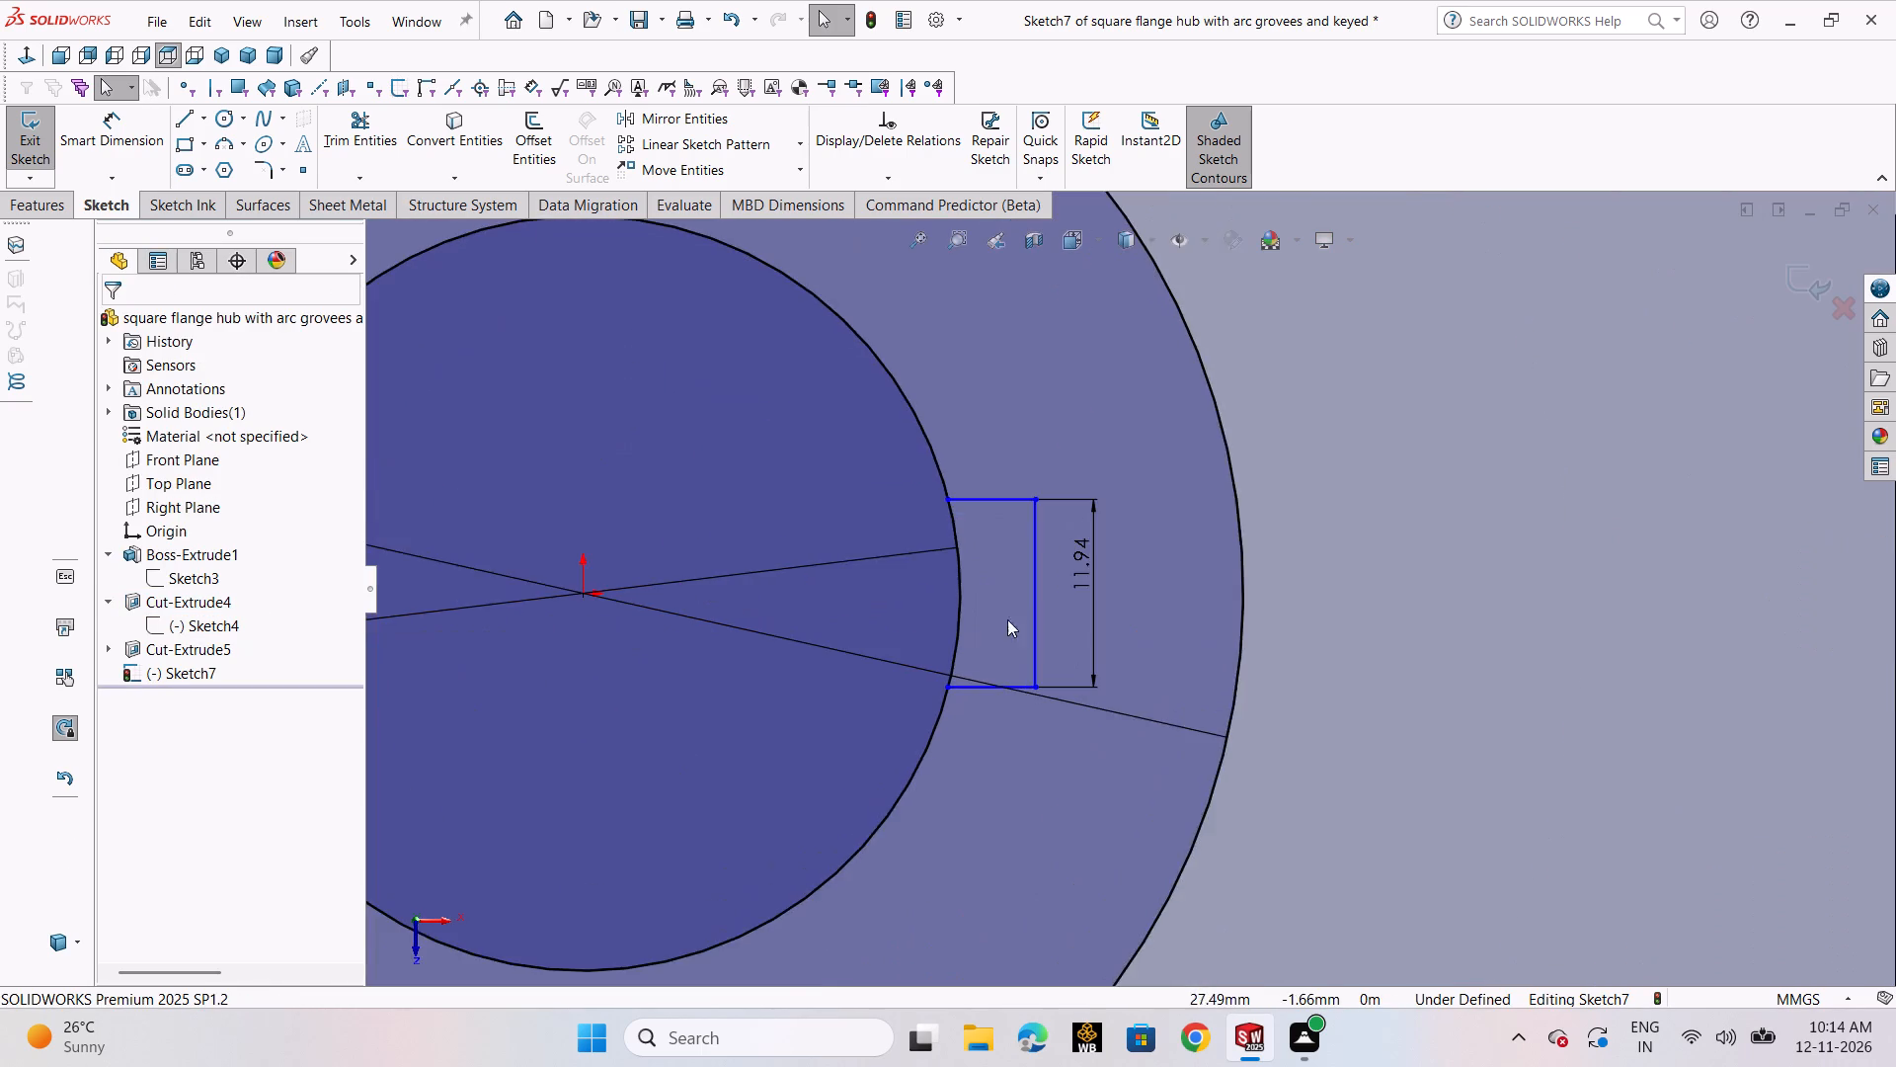
{"action": "scroll", "coordinate": [985, 619], "scroll_direction": "down", "scroll_amount": 3}
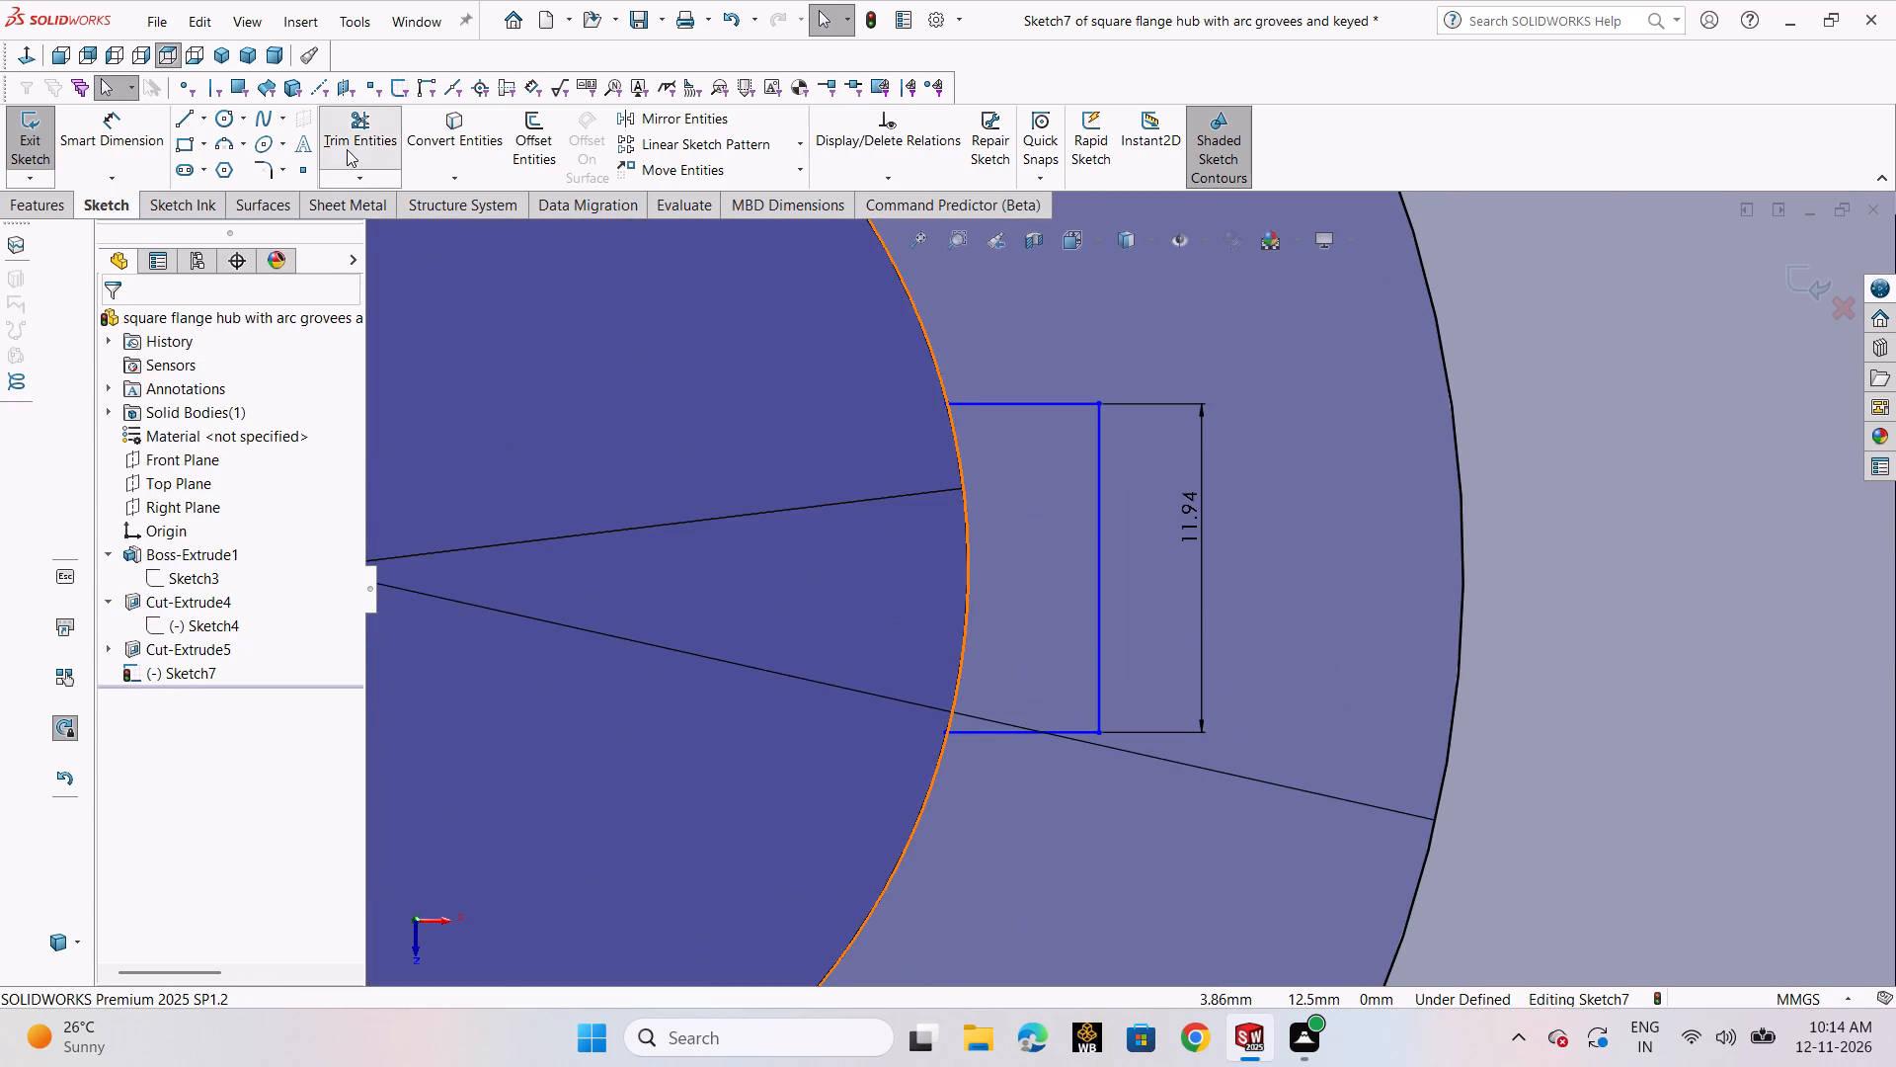
{"action": "left_click", "coordinate": [347, 149]}
{"action": "left_click_drag", "start_coordinate": [883, 617], "coordinate": [999, 587]}
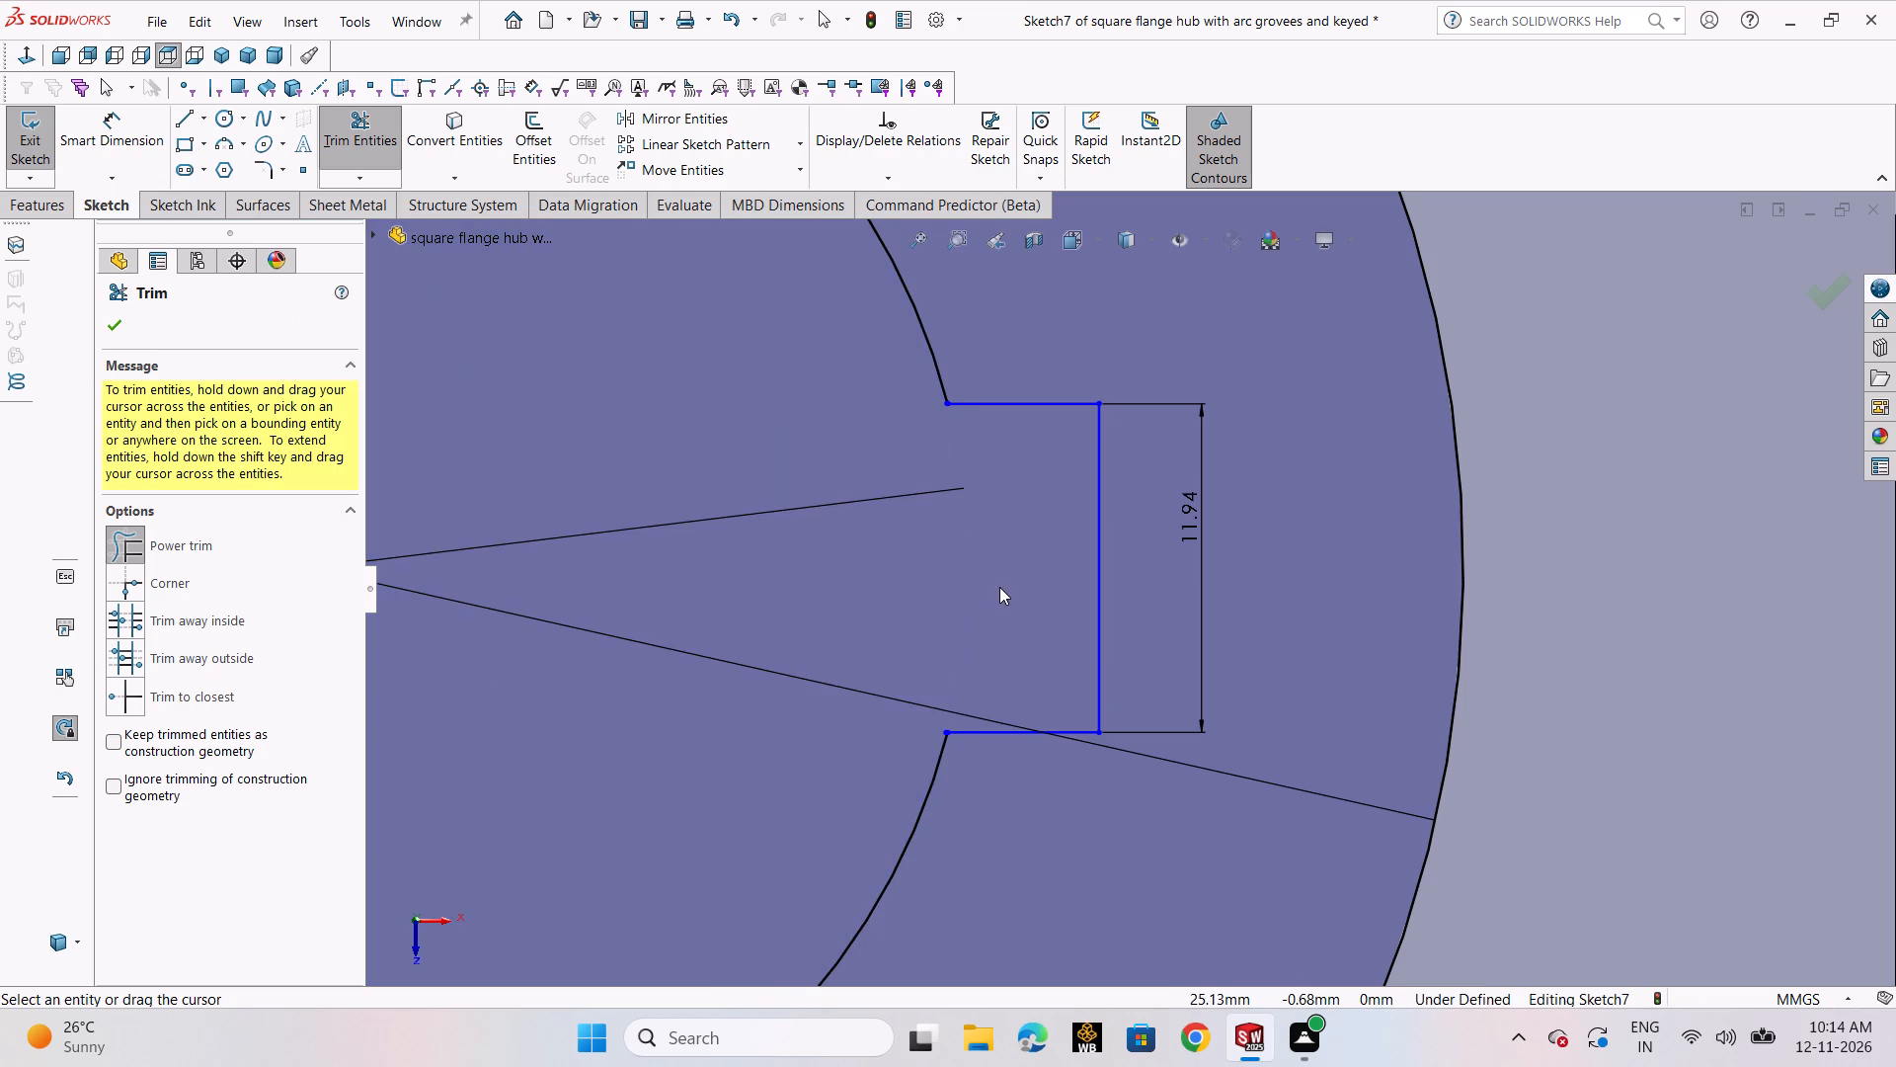
Dimension the length of the keyway's upper horizontal line and exit the sketch.
{"action": "left_click", "coordinate": [85, 139]}
{"action": "left_click", "coordinate": [984, 403]}
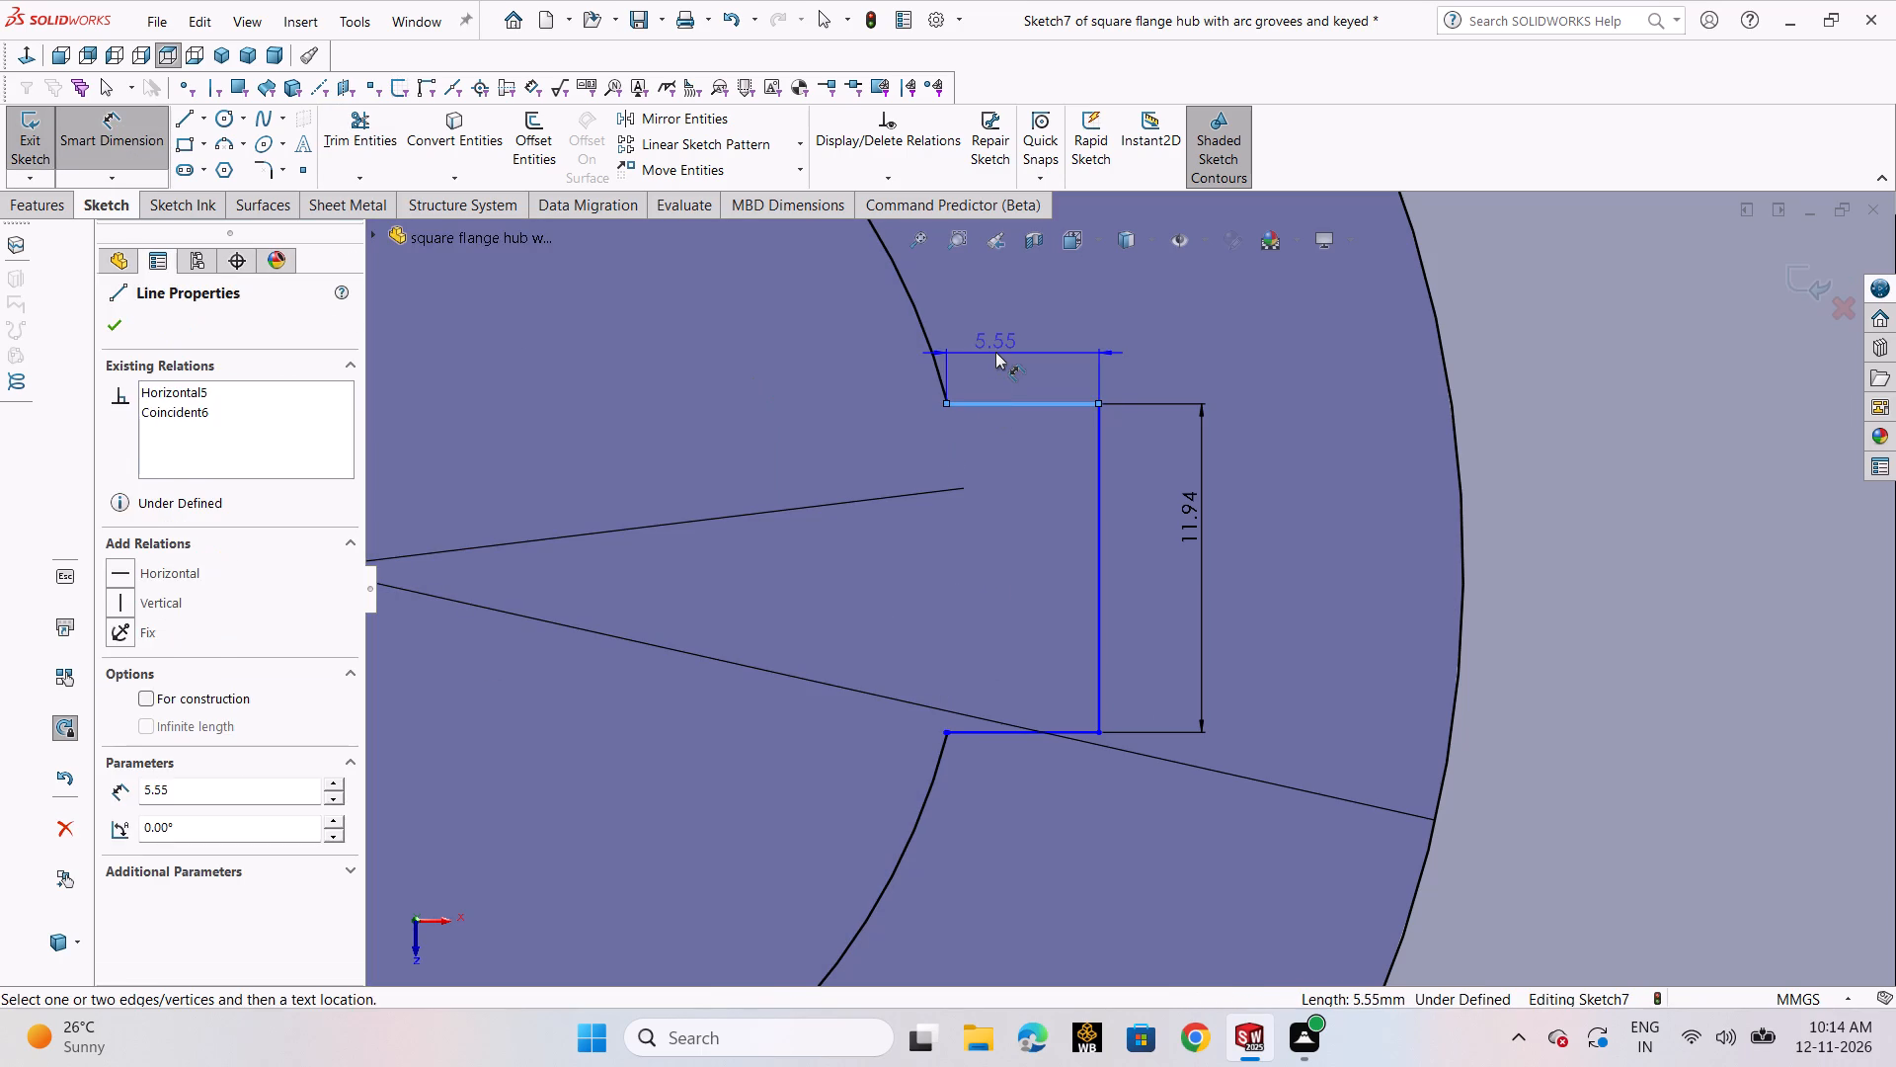
{"action": "left_click", "coordinate": [995, 352]}
{"action": "left_click", "coordinate": [915, 325]}
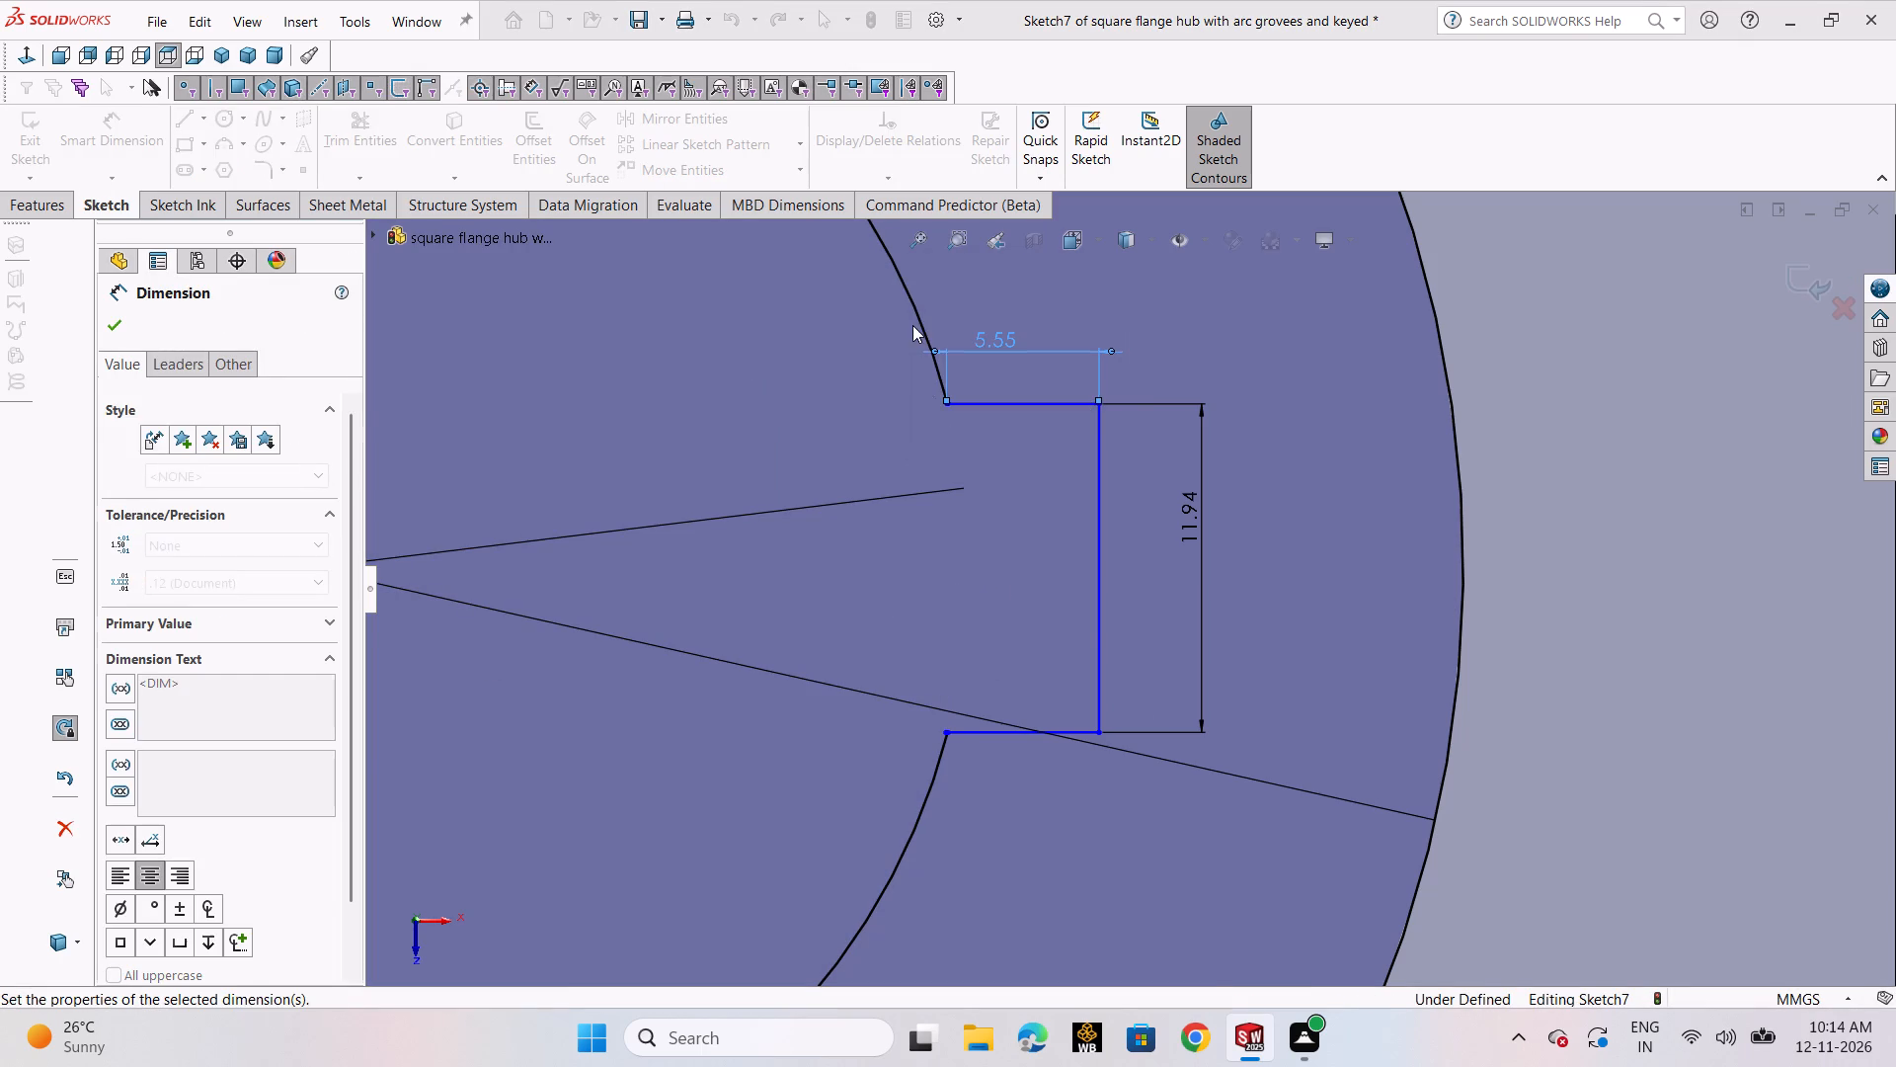
{"action": "scroll", "coordinate": [1037, 521], "scroll_direction": "up", "scroll_amount": 8}
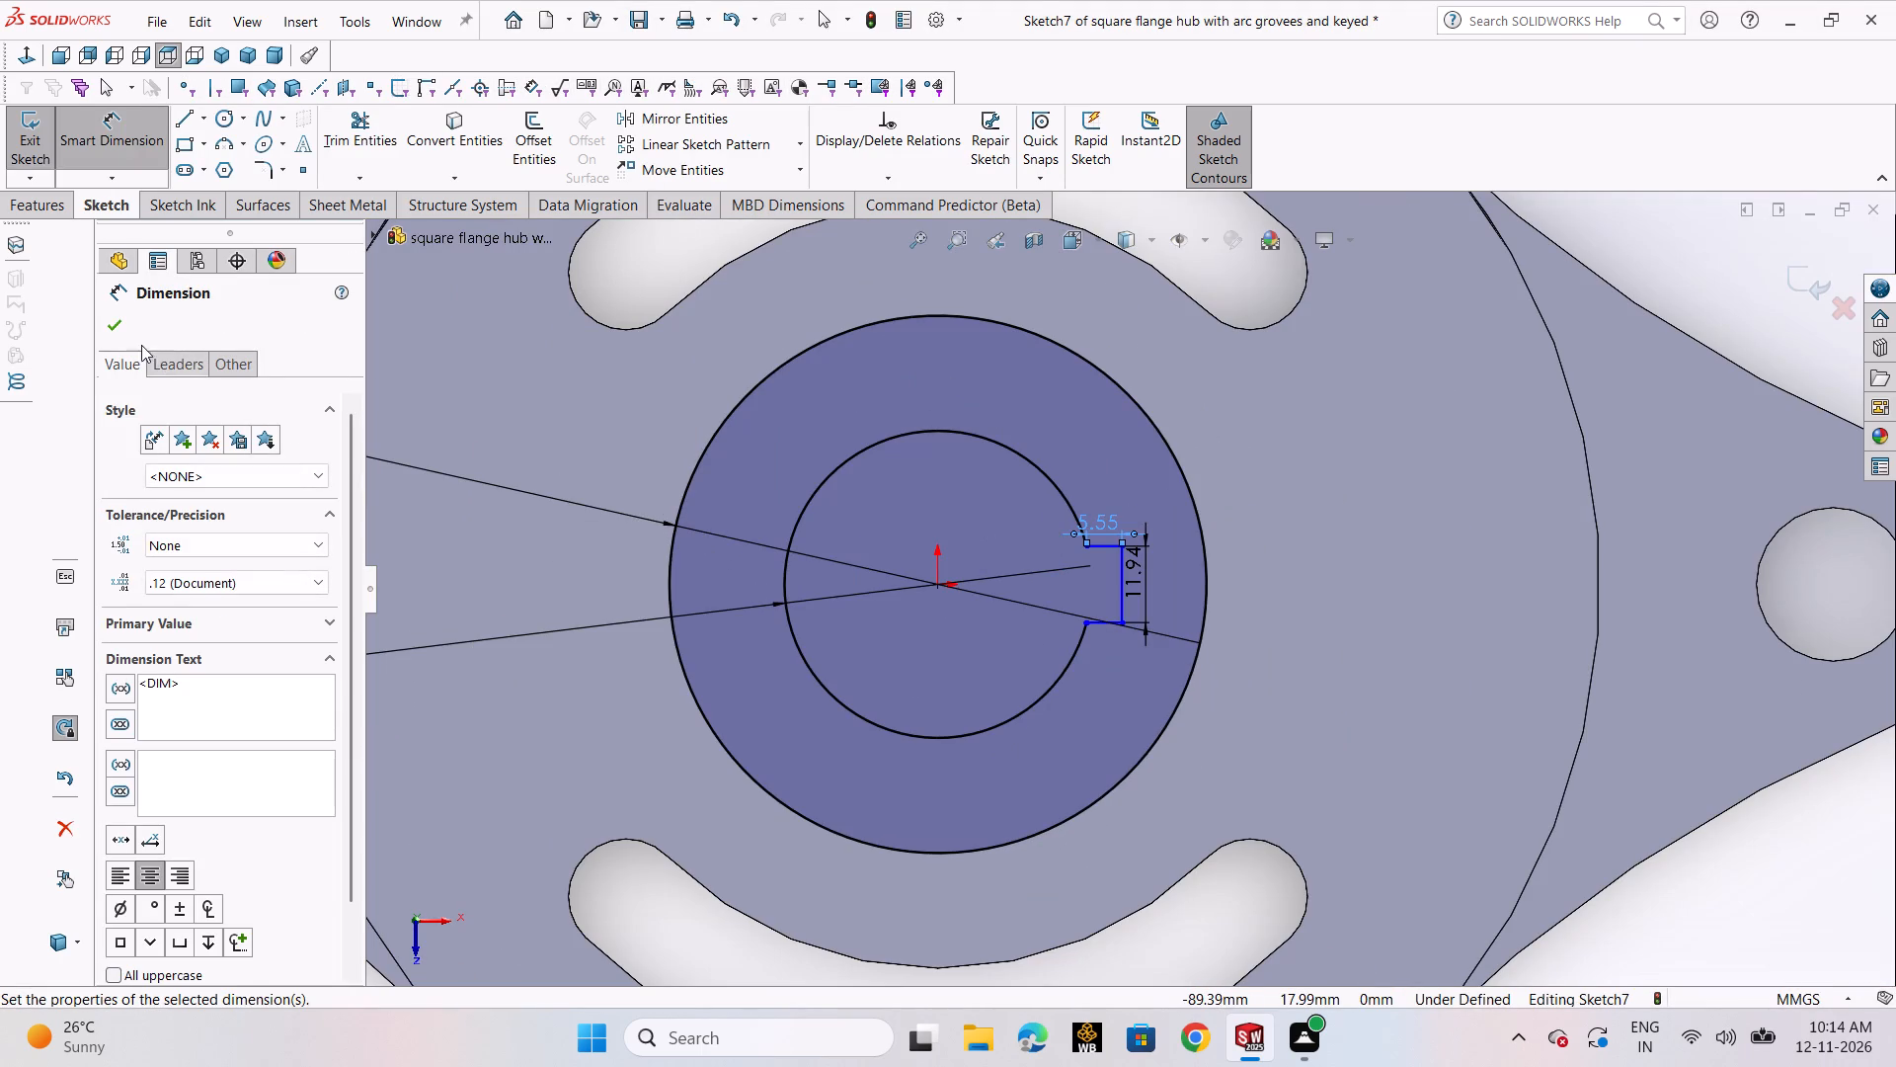
{"action": "left_click", "coordinate": [118, 327]}
{"action": "scroll", "coordinate": [988, 575], "scroll_direction": "up", "scroll_amount": 3}
{"action": "scroll", "coordinate": [1165, 613], "scroll_direction": "up", "scroll_amount": 2}
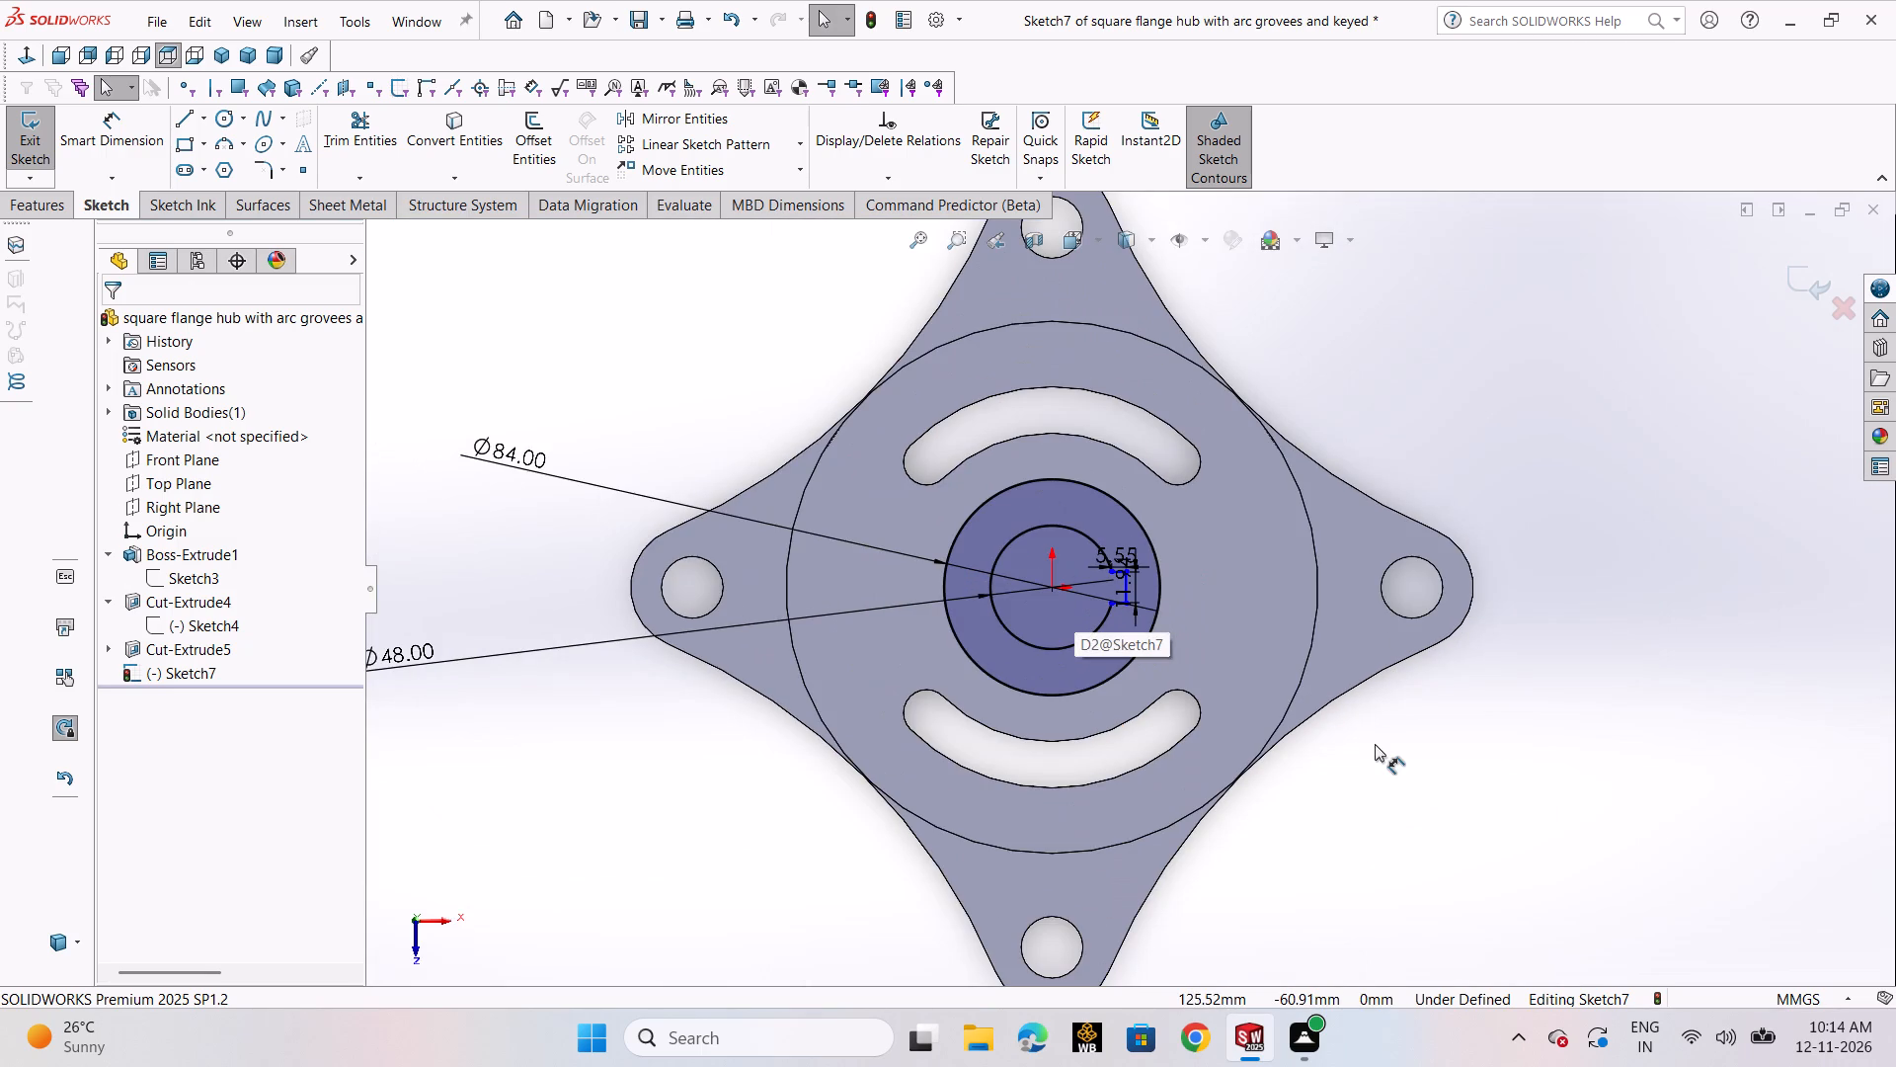
{"action": "scroll", "coordinate": [1375, 744], "scroll_direction": "up", "scroll_amount": 2}
{"action": "left_click", "coordinate": [1814, 288]}
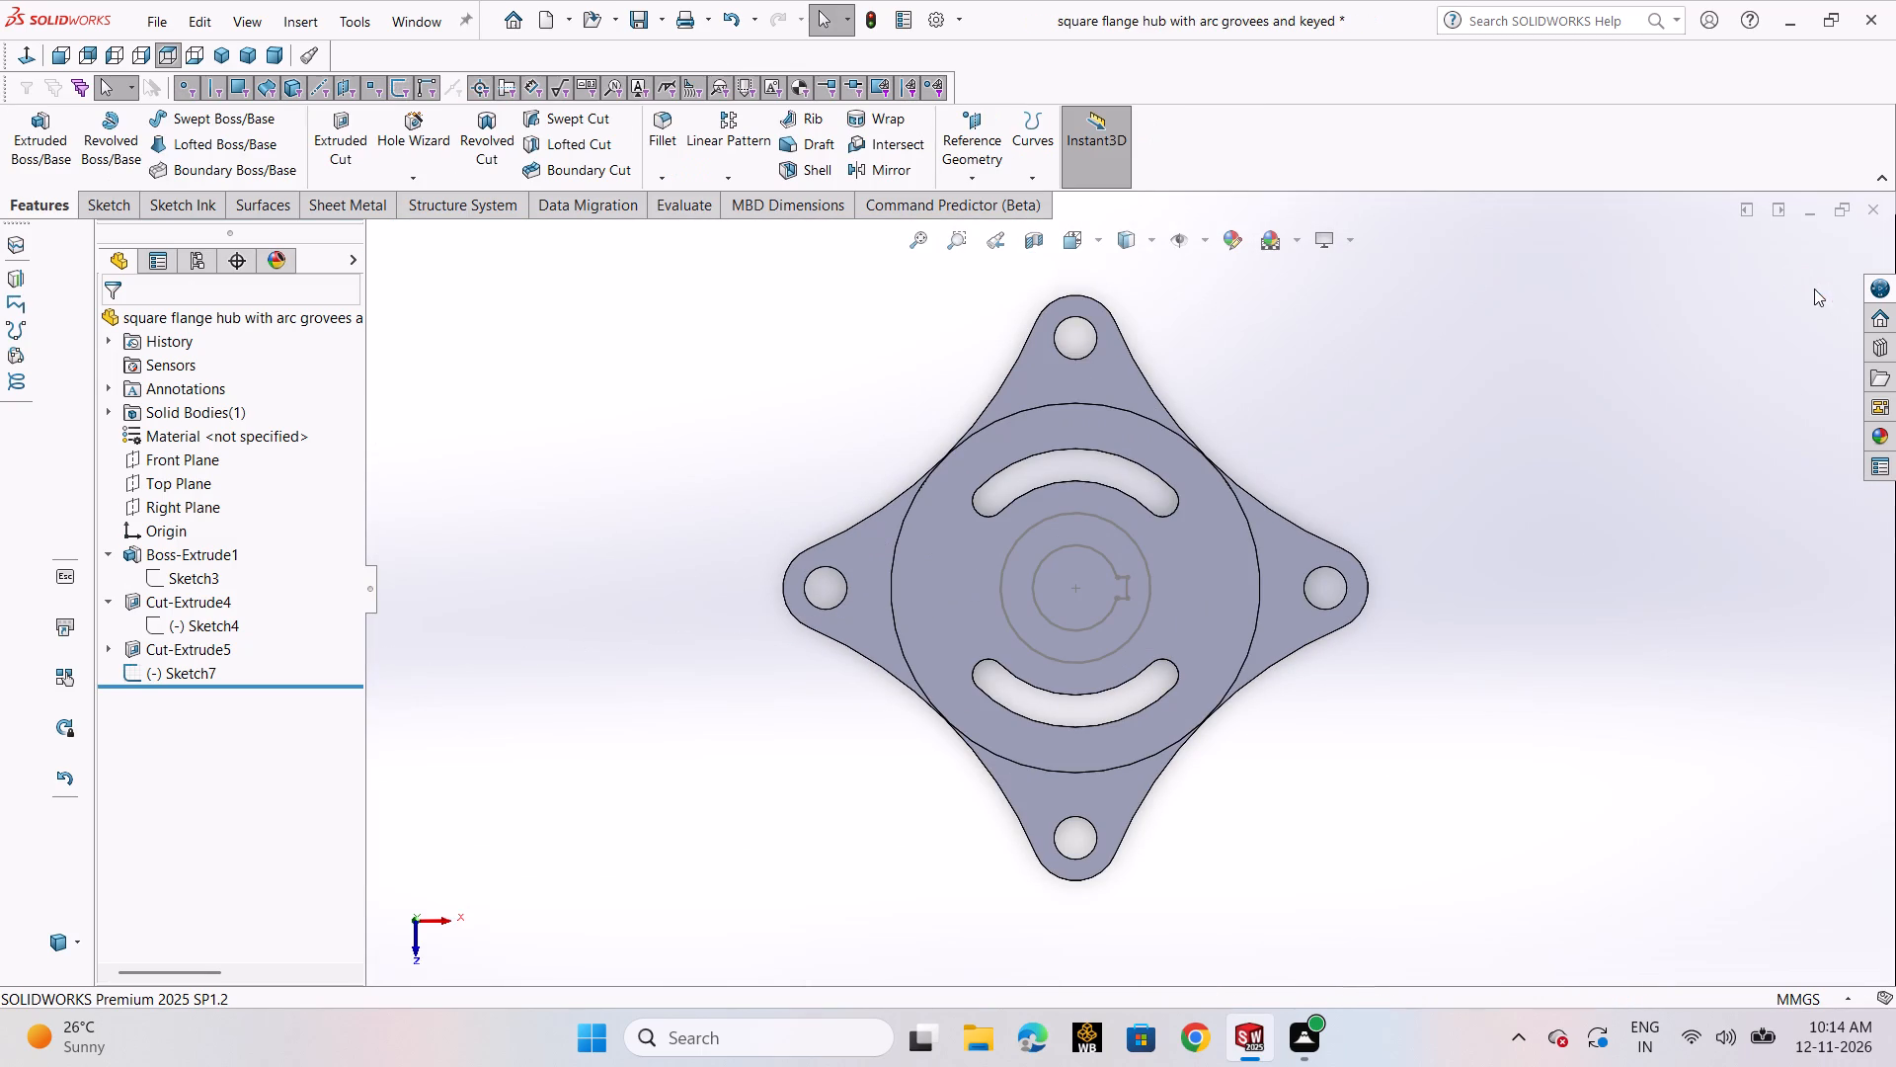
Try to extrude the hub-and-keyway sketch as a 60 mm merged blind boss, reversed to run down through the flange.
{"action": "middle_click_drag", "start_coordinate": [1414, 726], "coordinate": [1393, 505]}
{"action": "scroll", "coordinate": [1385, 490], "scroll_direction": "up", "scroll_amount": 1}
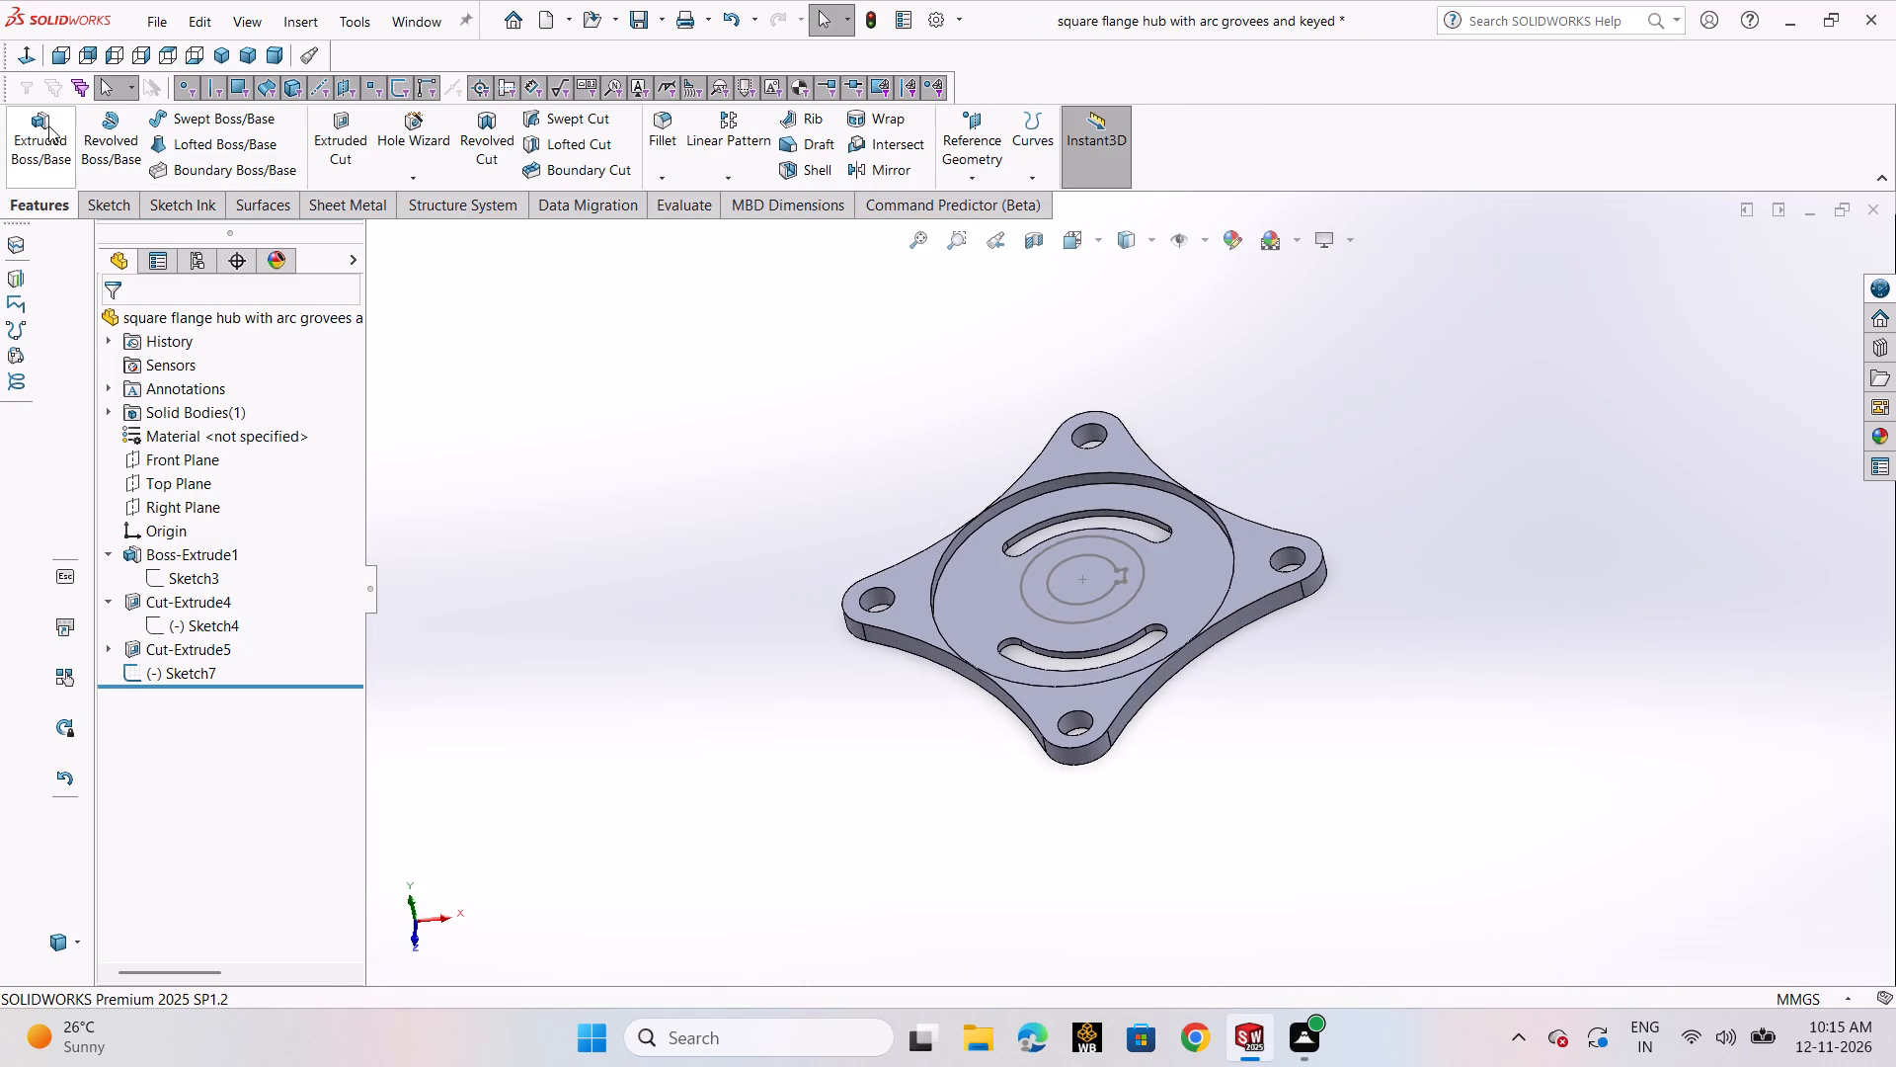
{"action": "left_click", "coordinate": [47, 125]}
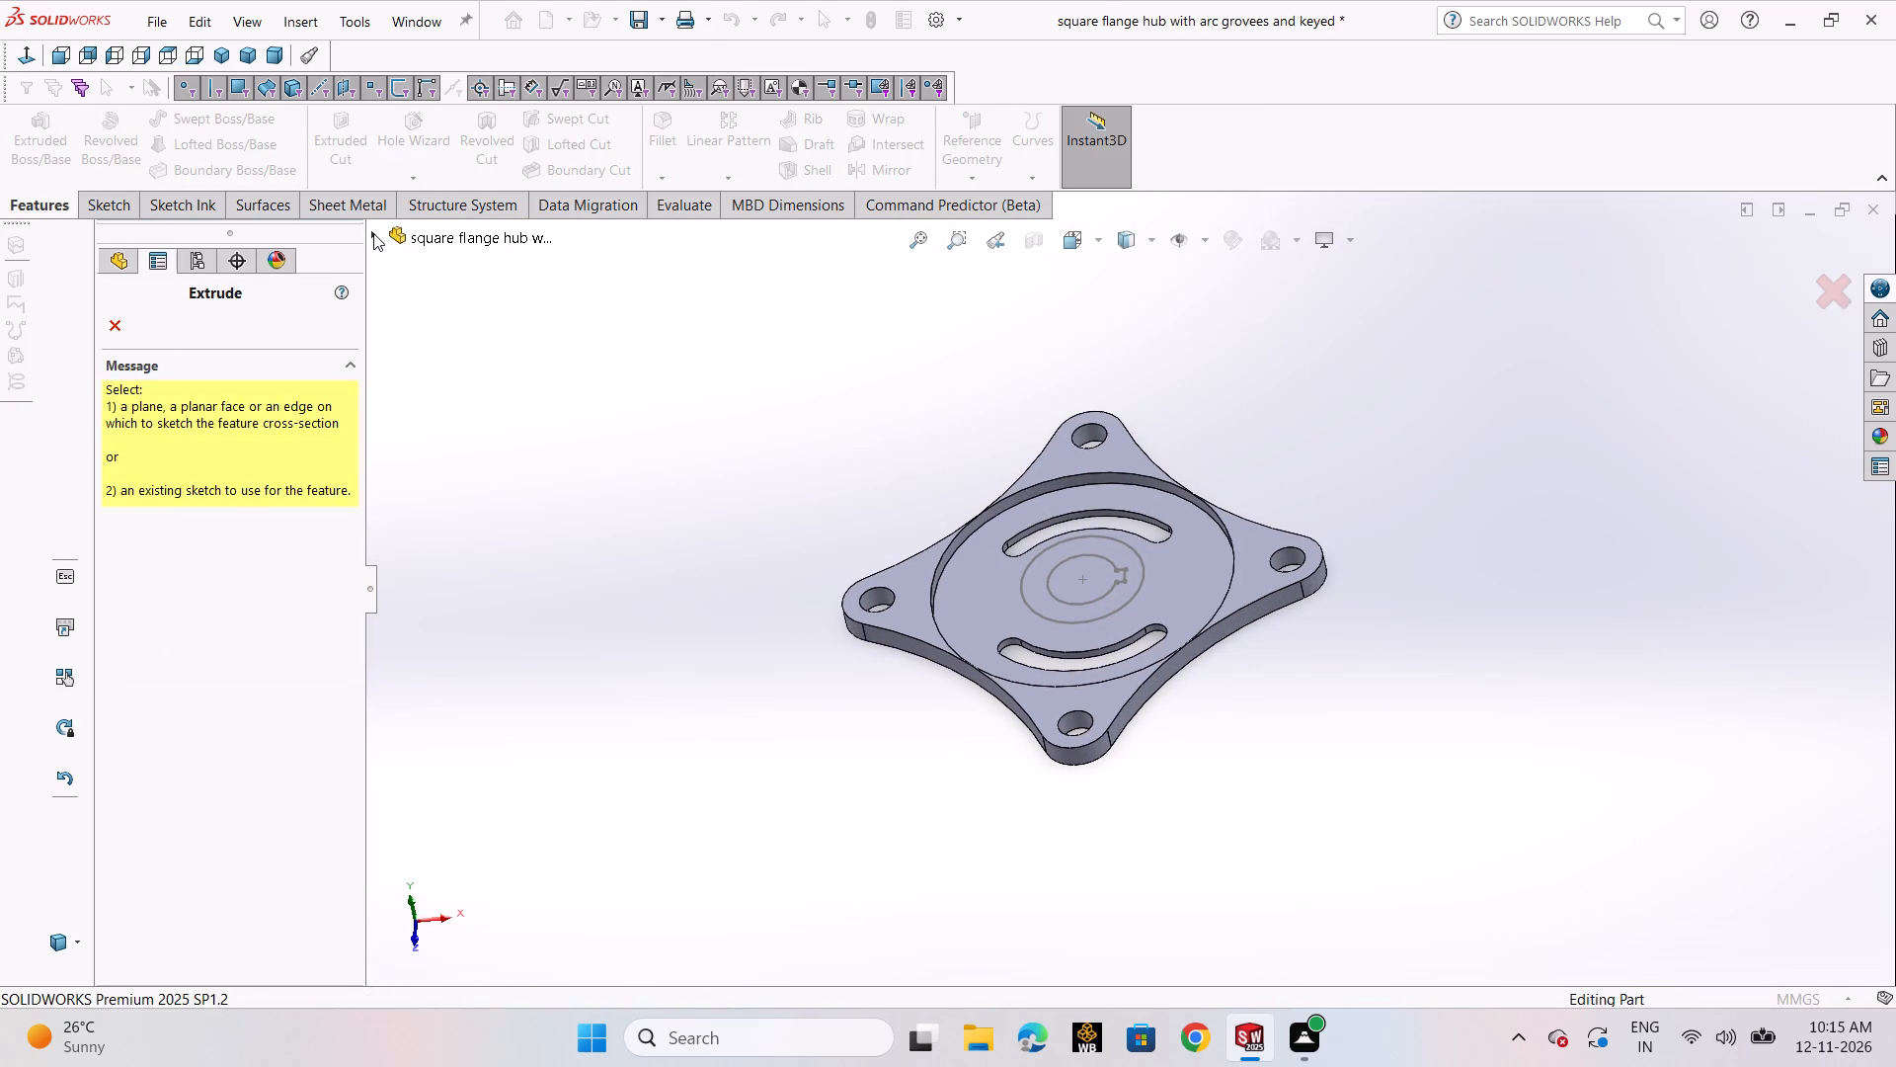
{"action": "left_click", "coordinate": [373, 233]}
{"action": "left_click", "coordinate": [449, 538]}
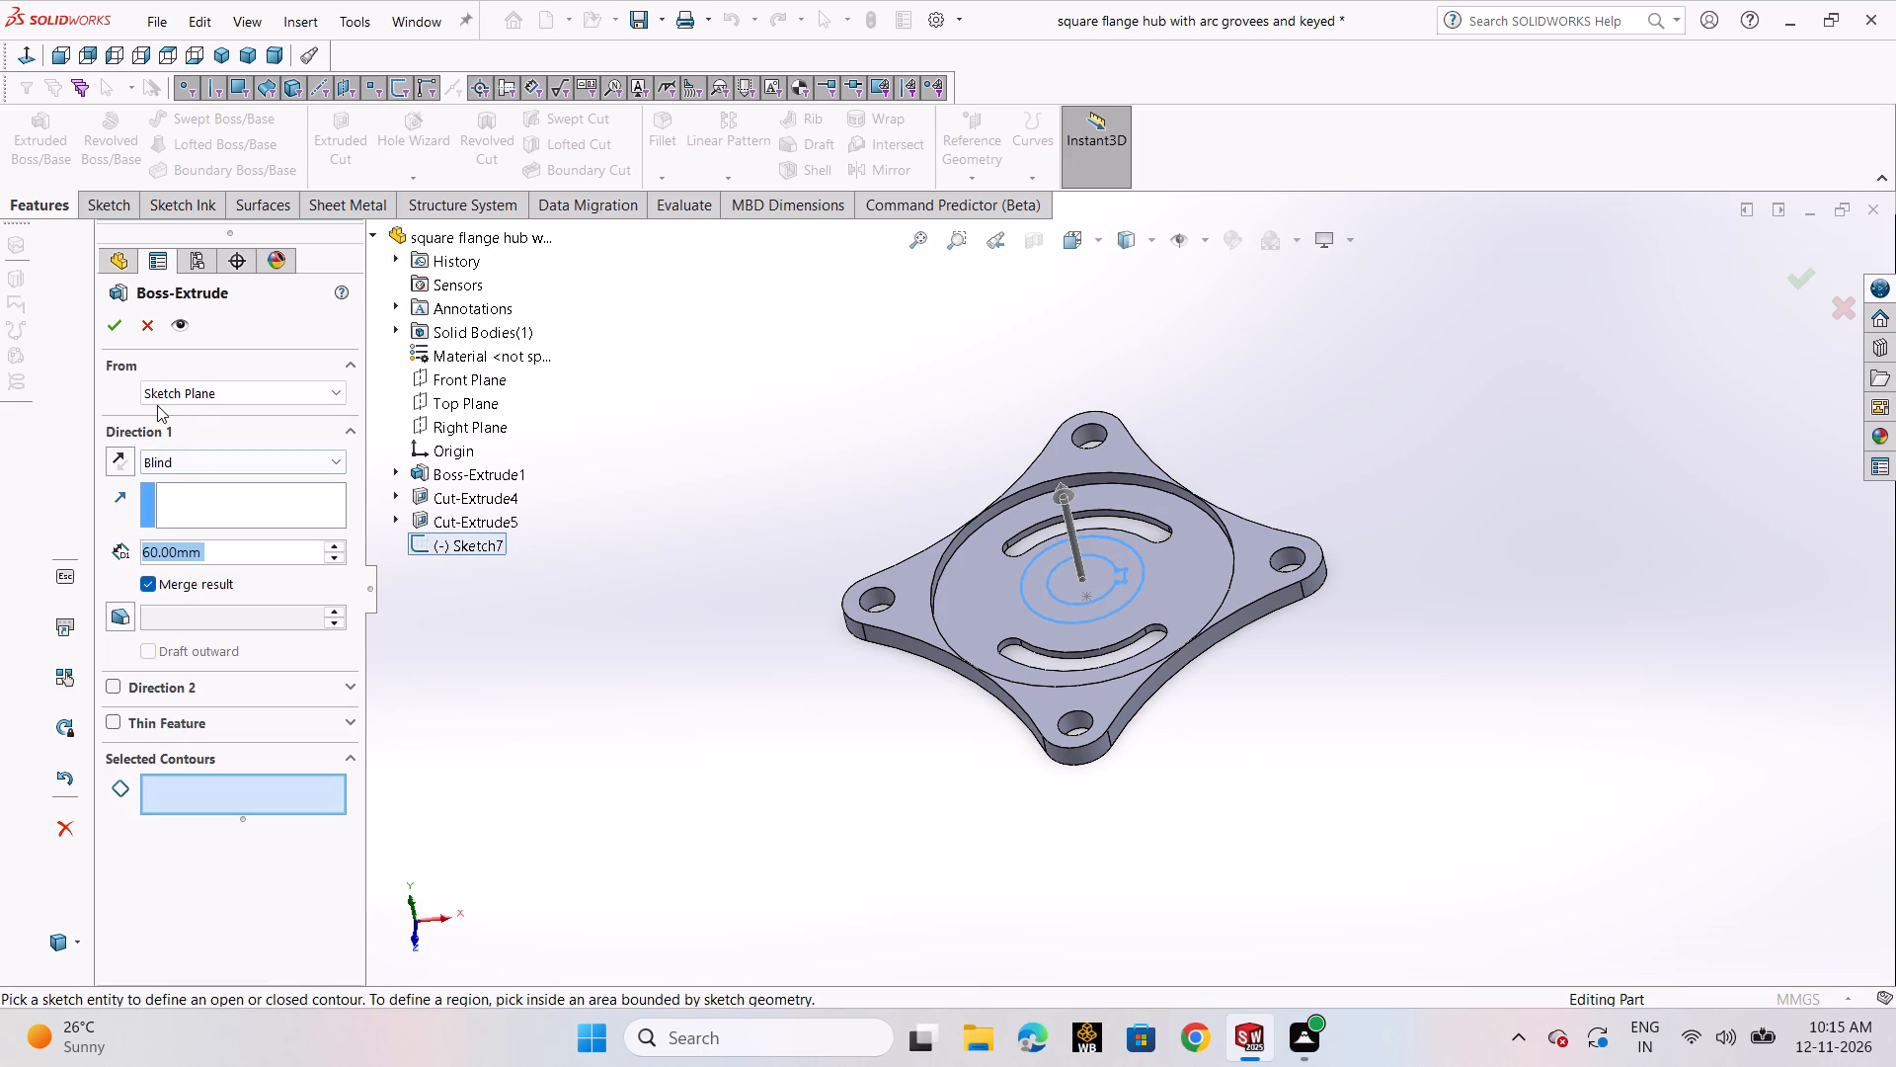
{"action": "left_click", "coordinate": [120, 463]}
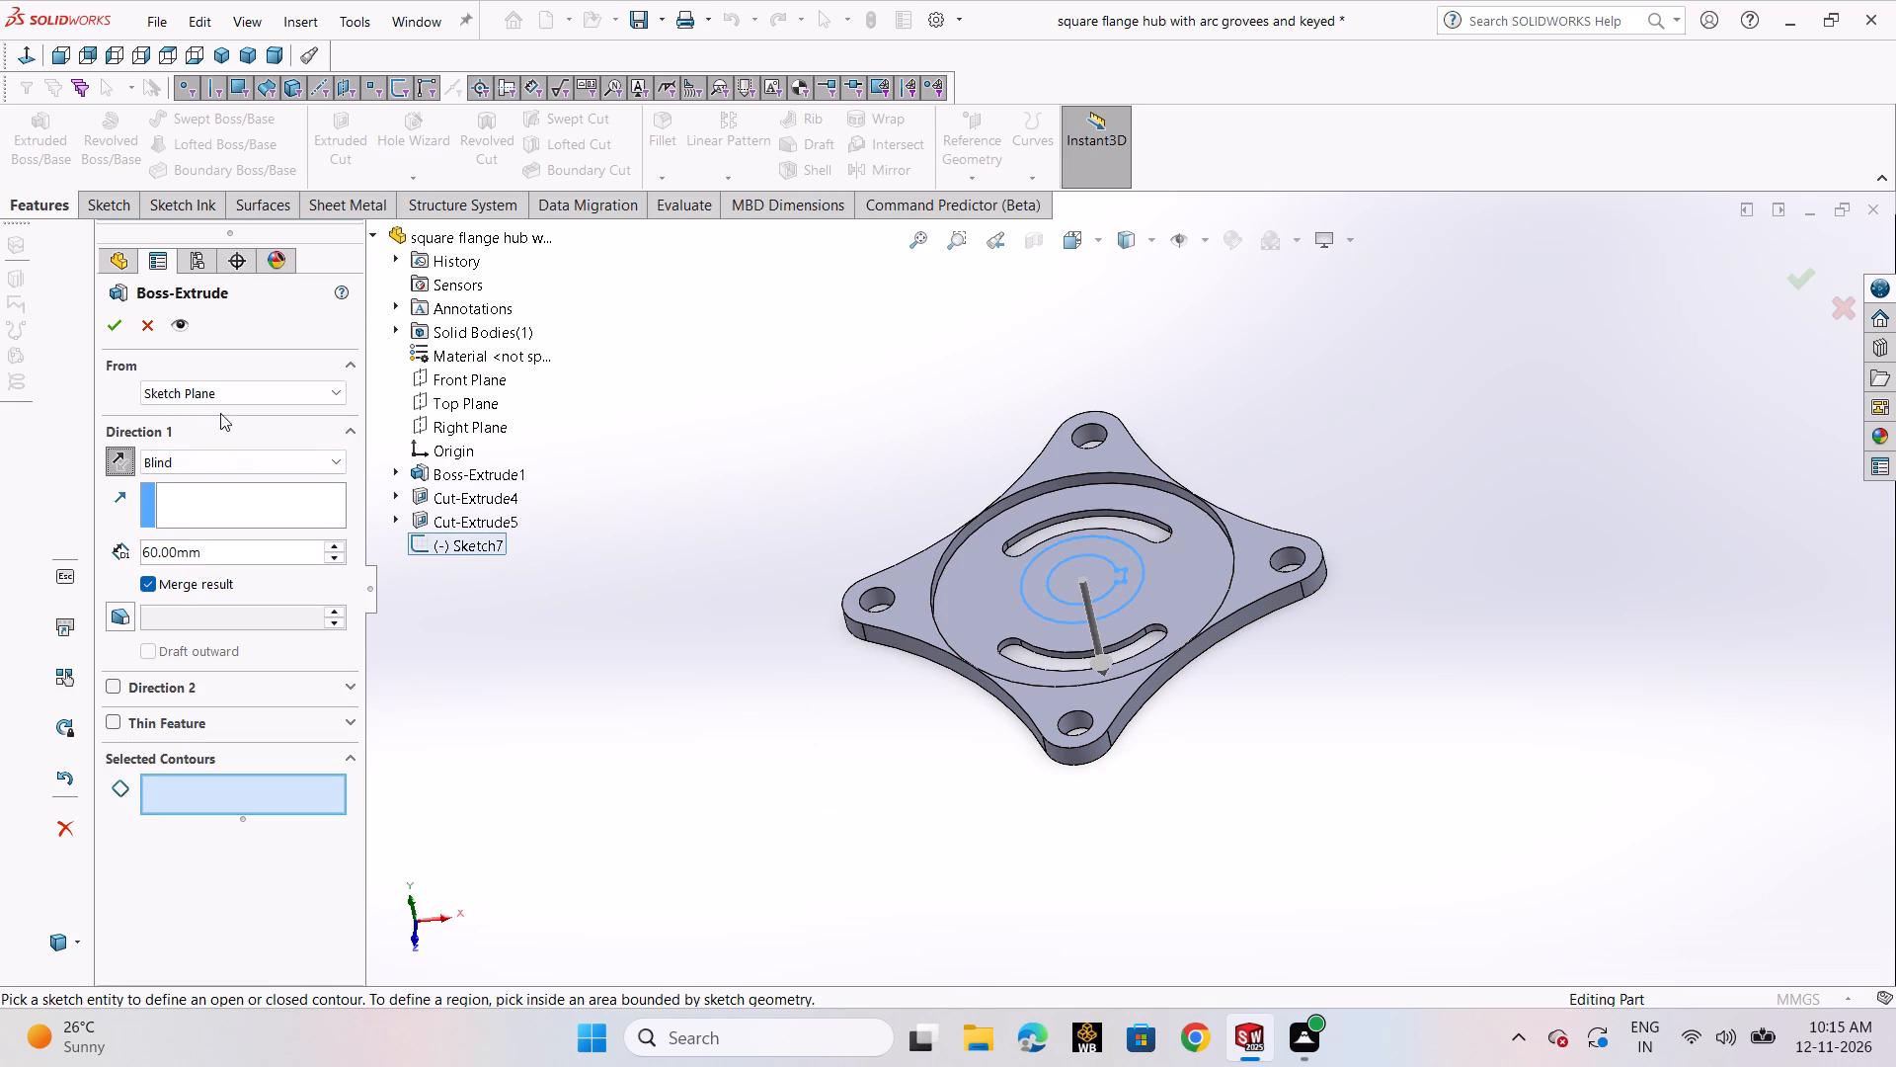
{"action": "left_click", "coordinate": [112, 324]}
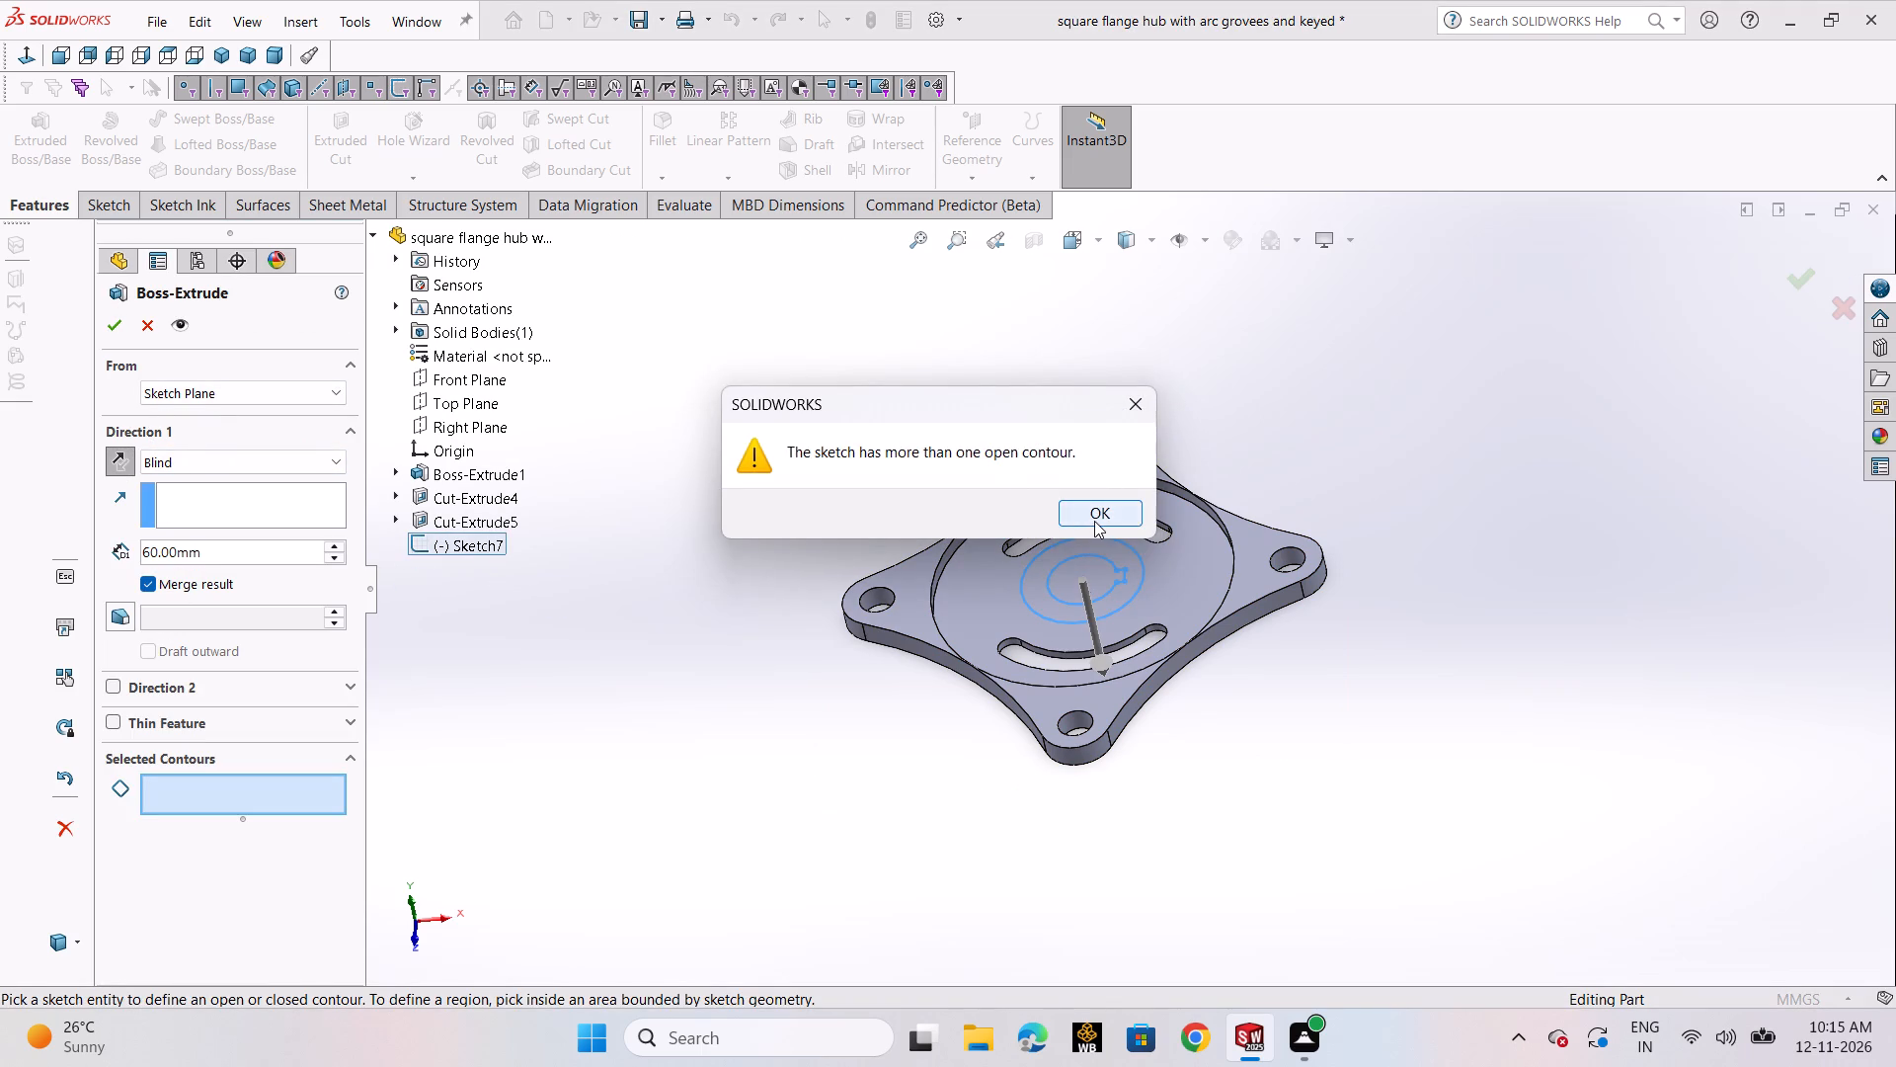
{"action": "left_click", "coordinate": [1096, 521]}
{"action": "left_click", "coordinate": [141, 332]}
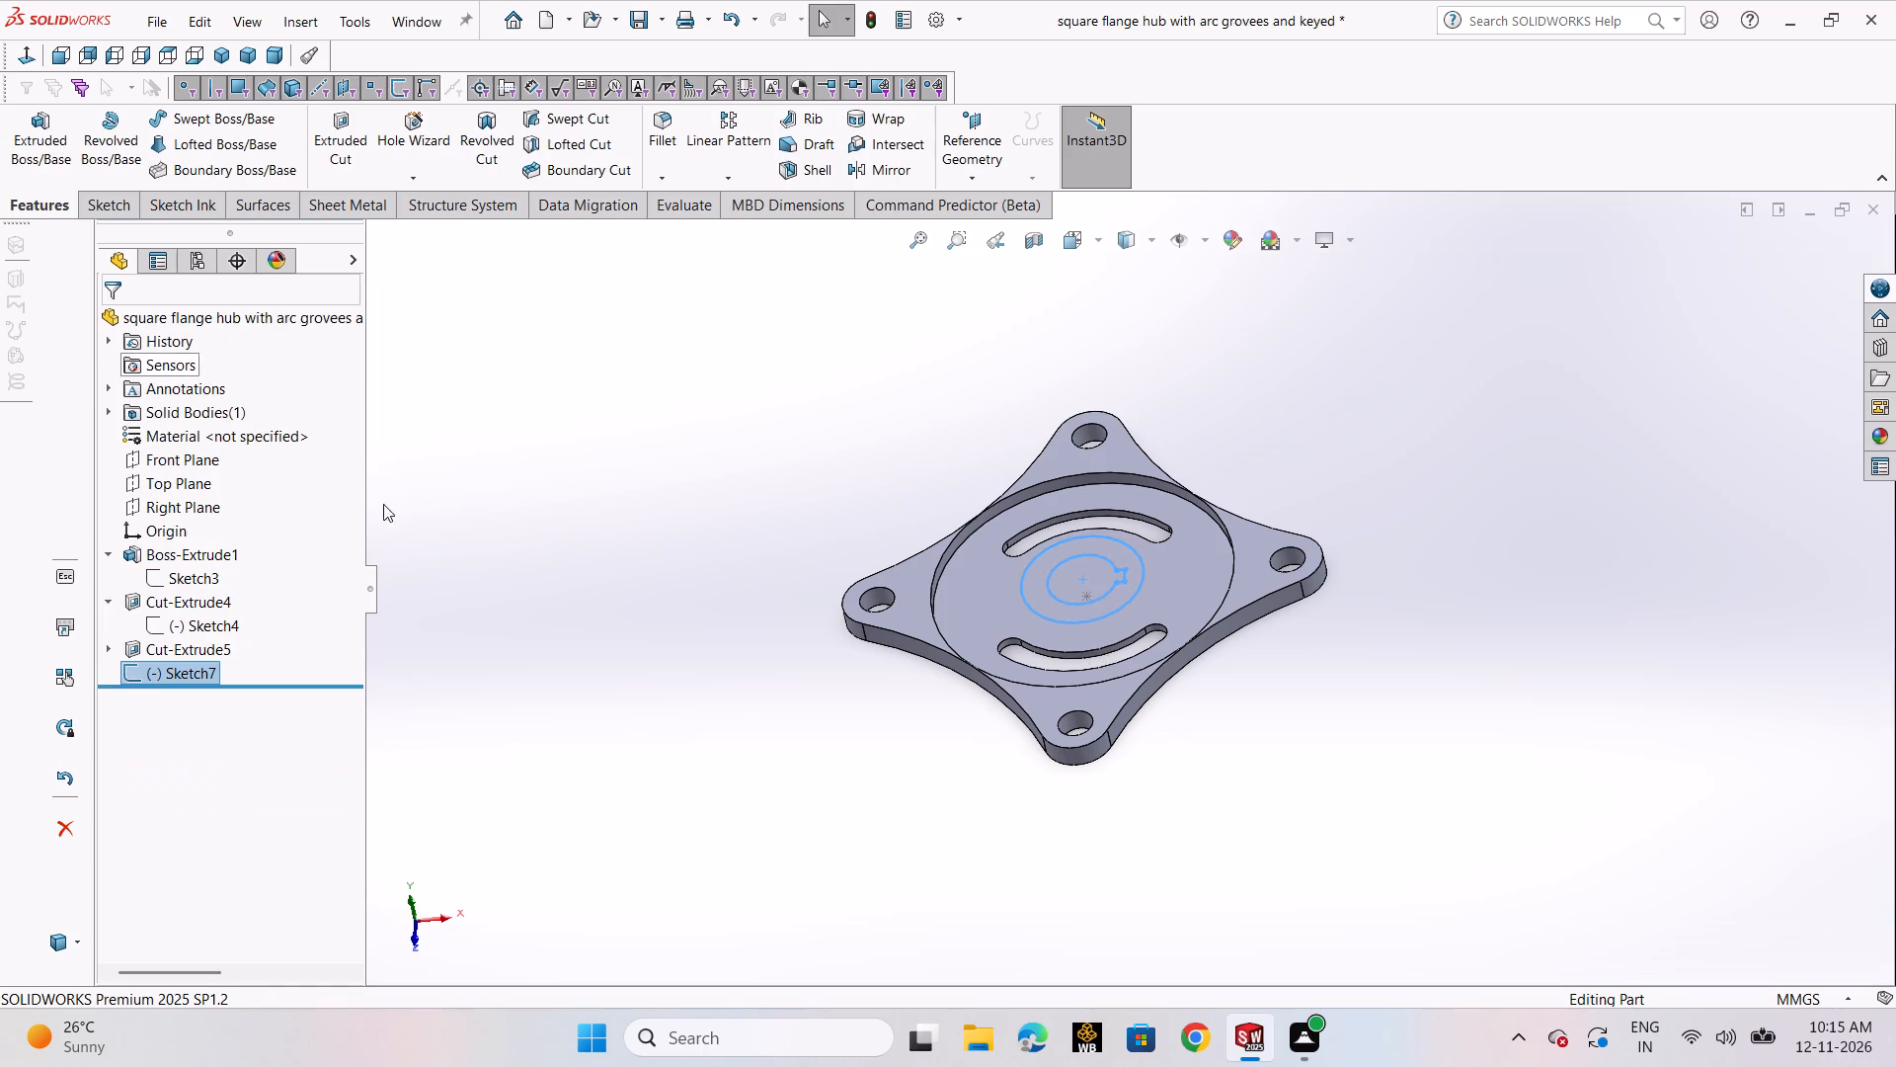
Reopen the hub sketch and delete the keyway's lower horizontal line.
{"action": "left_click", "coordinate": [178, 675]}
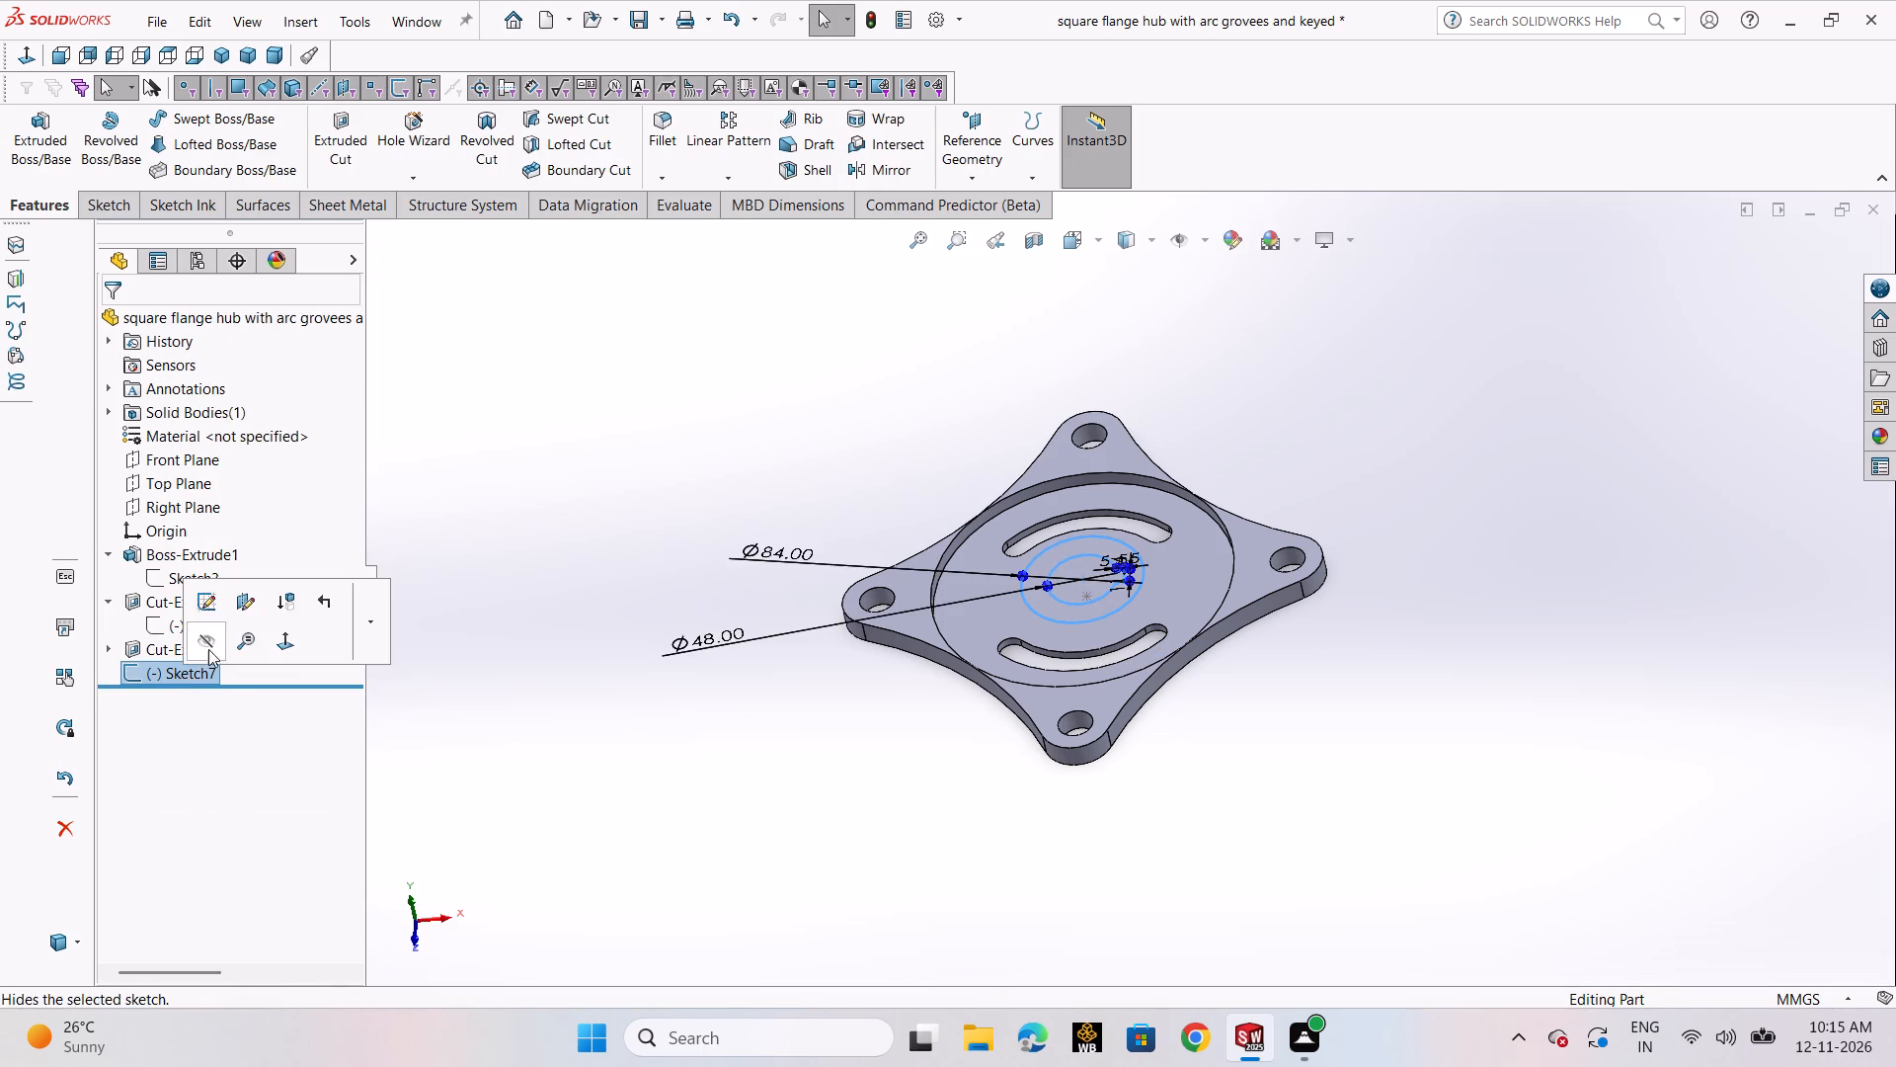
{"action": "left_click", "coordinate": [213, 610]}
{"action": "left_click", "coordinate": [188, 672]}
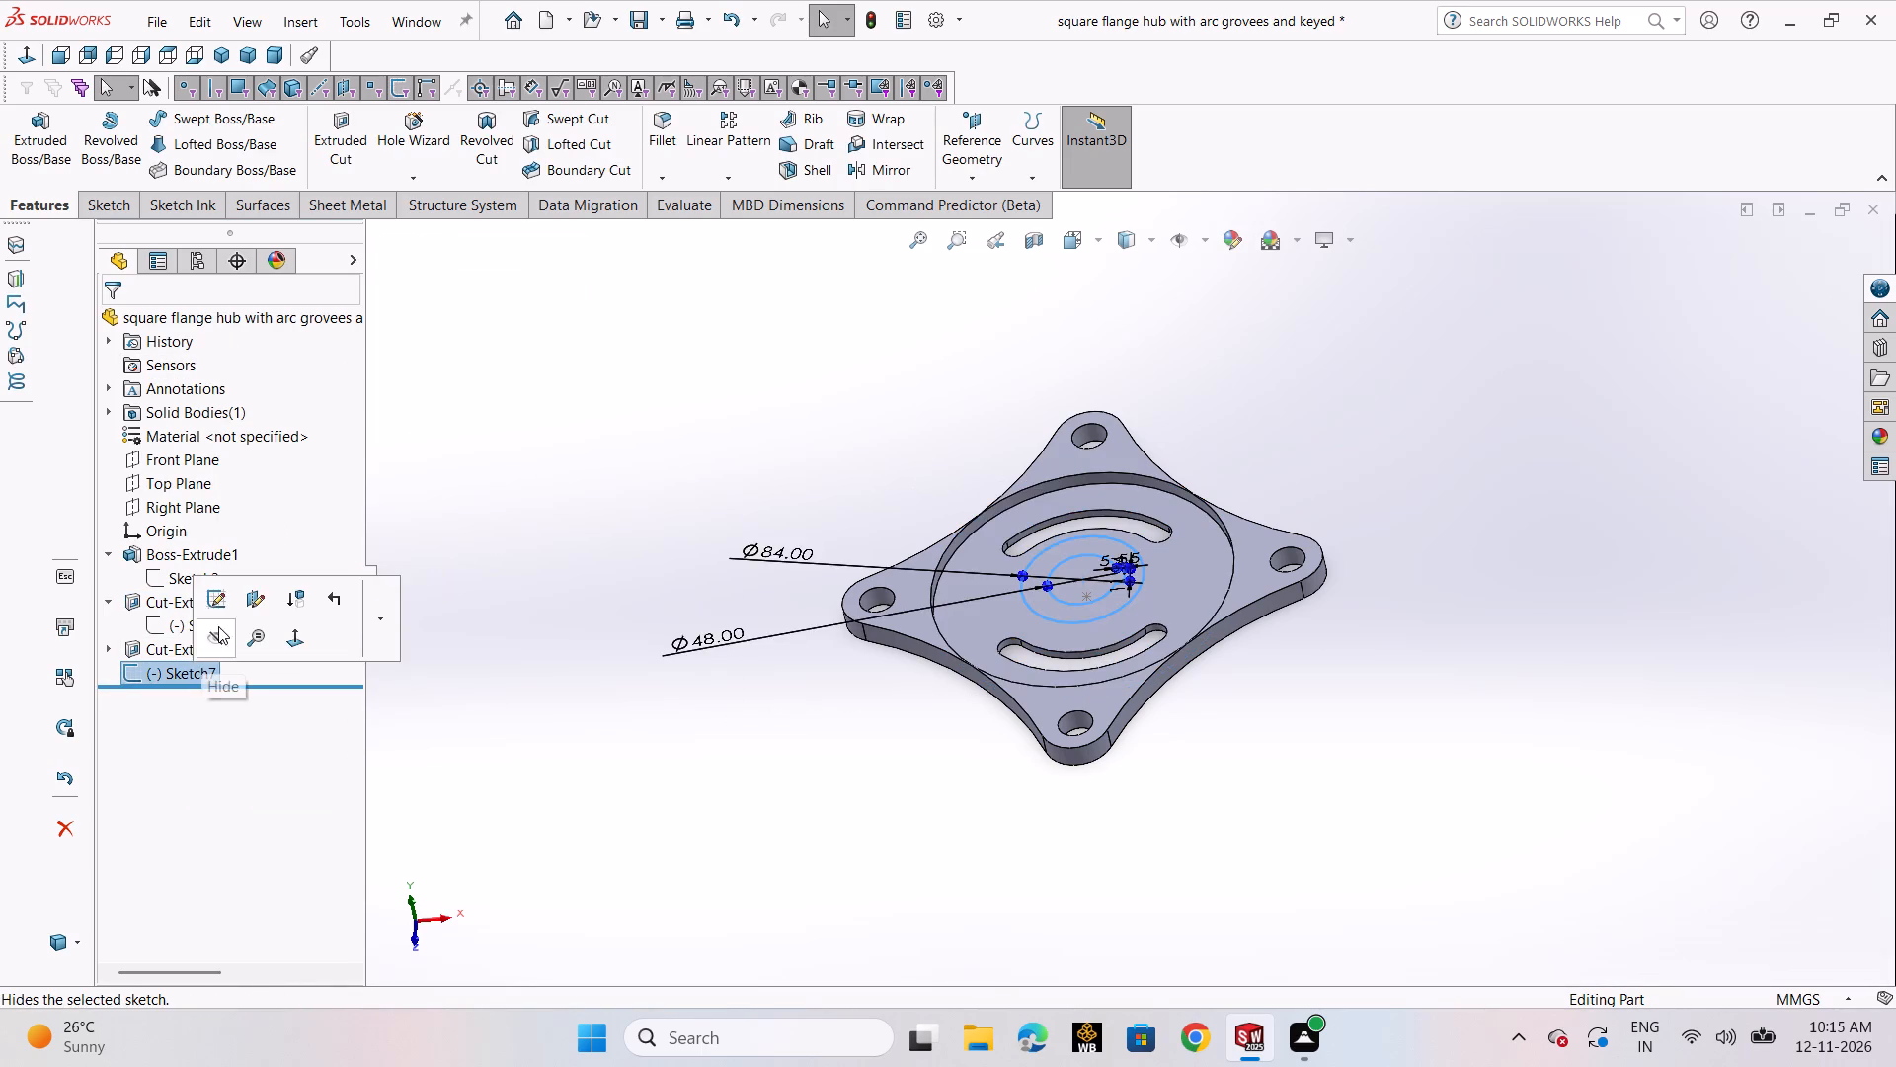
{"action": "left_click", "coordinate": [218, 606]}
{"action": "scroll", "coordinate": [1179, 648], "scroll_direction": "down", "scroll_amount": 7}
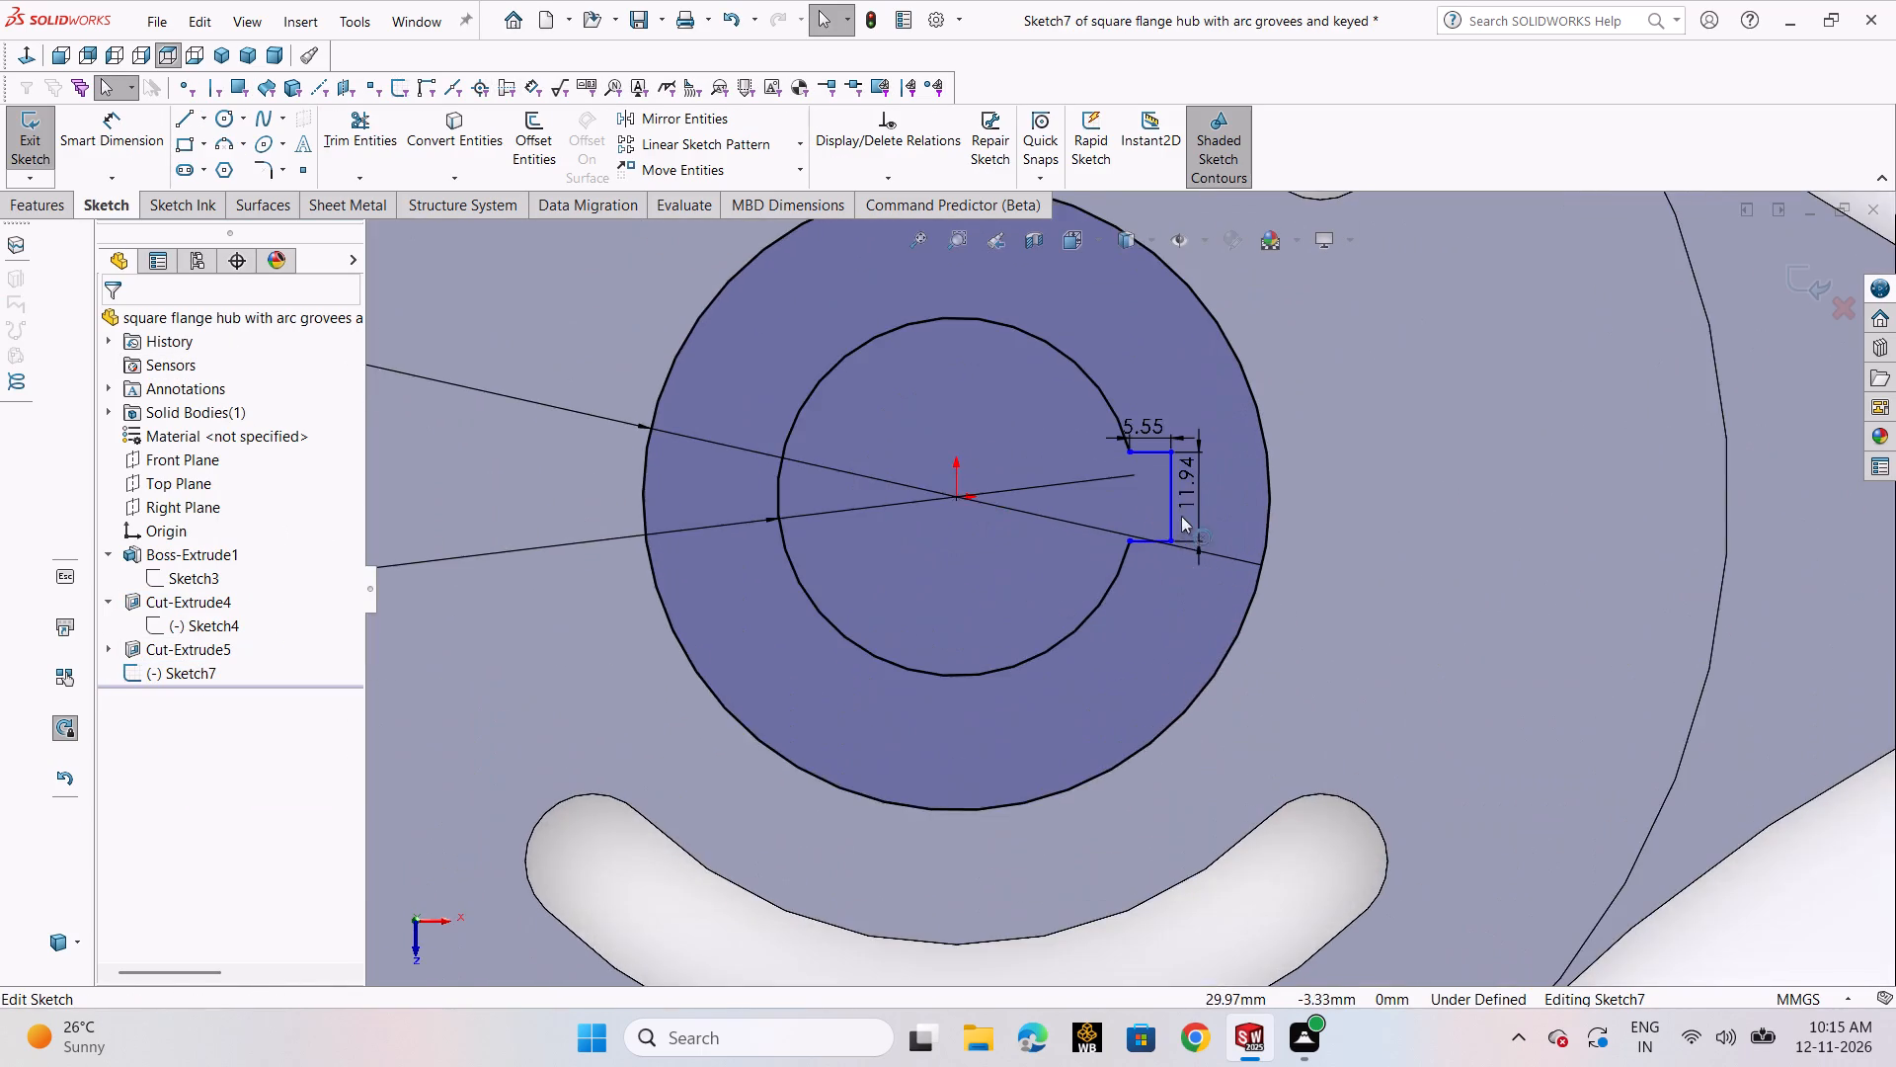
{"action": "scroll", "coordinate": [1184, 478], "scroll_direction": "down", "scroll_amount": 3}
{"action": "scroll", "coordinate": [1155, 500], "scroll_direction": "up", "scroll_amount": 7}
{"action": "scroll", "coordinate": [1146, 520], "scroll_direction": "down", "scroll_amount": 4}
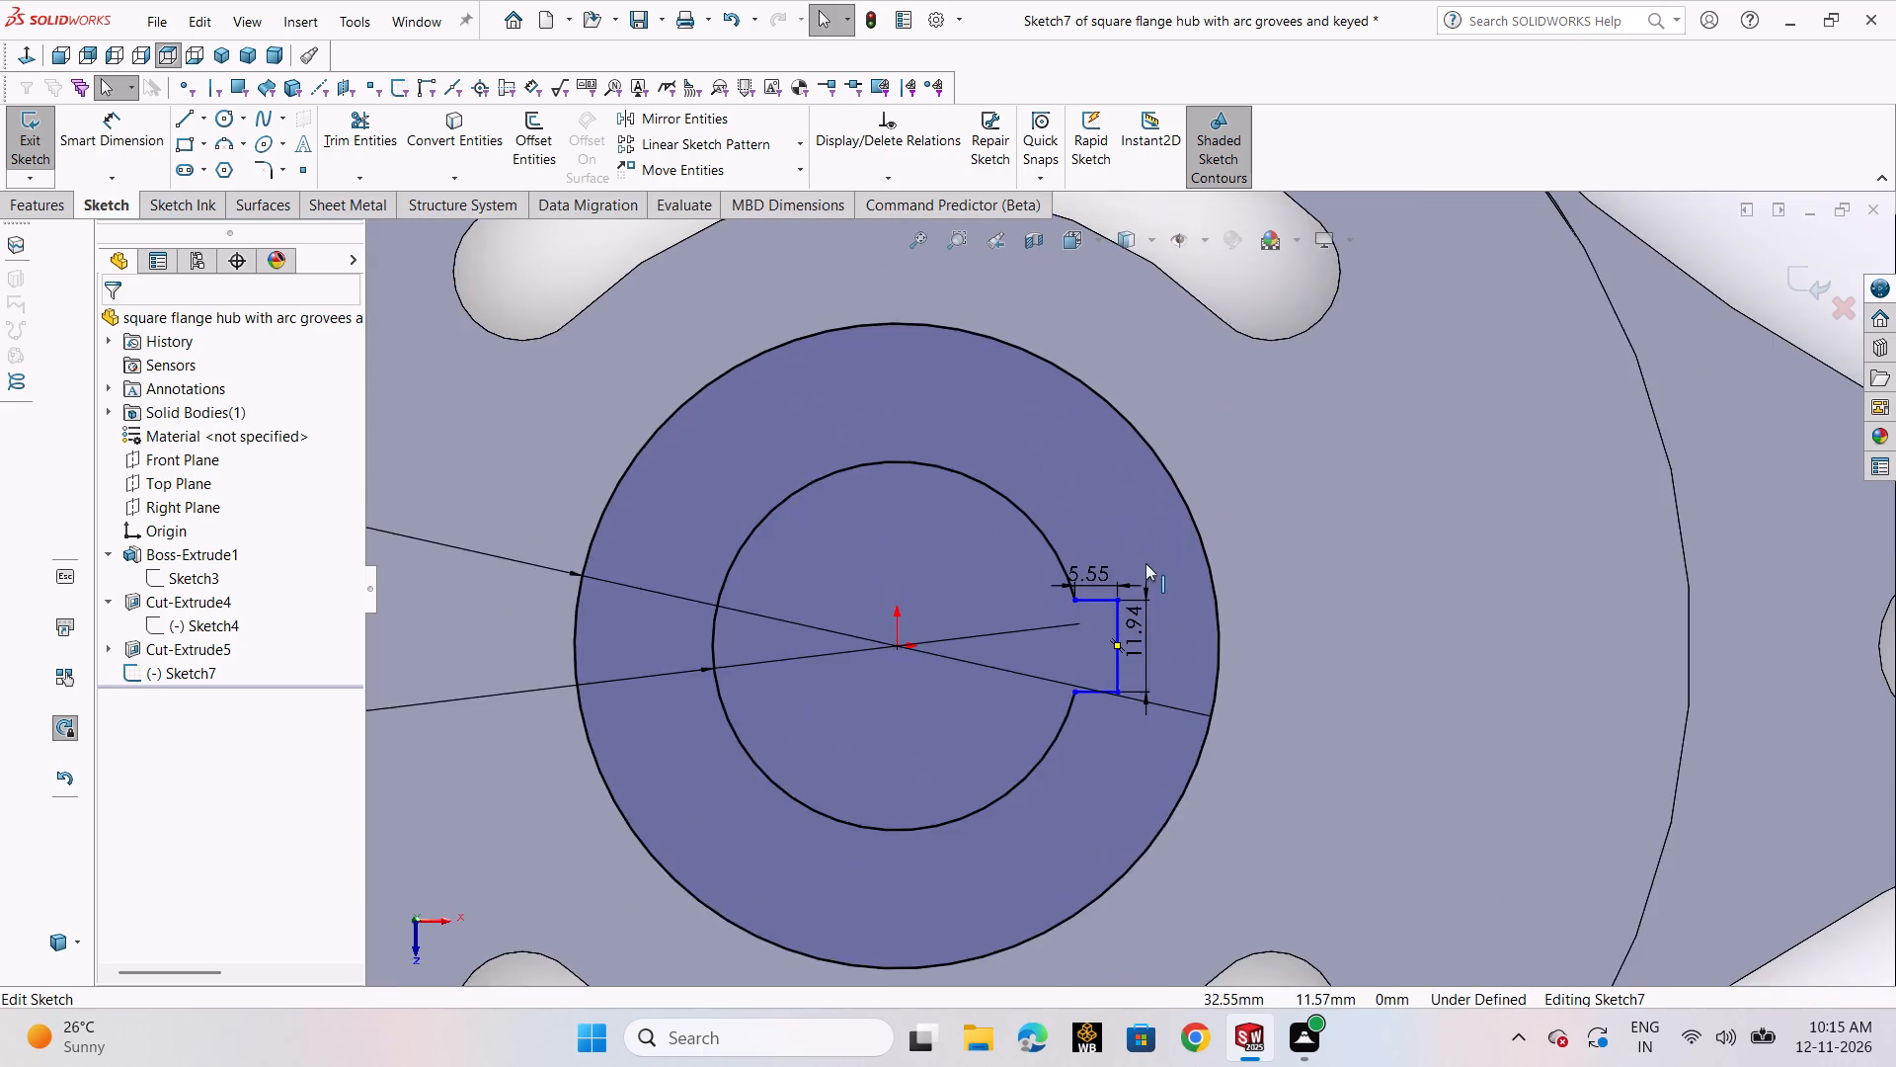
{"action": "scroll", "coordinate": [1144, 599], "scroll_direction": "down", "scroll_amount": 4}
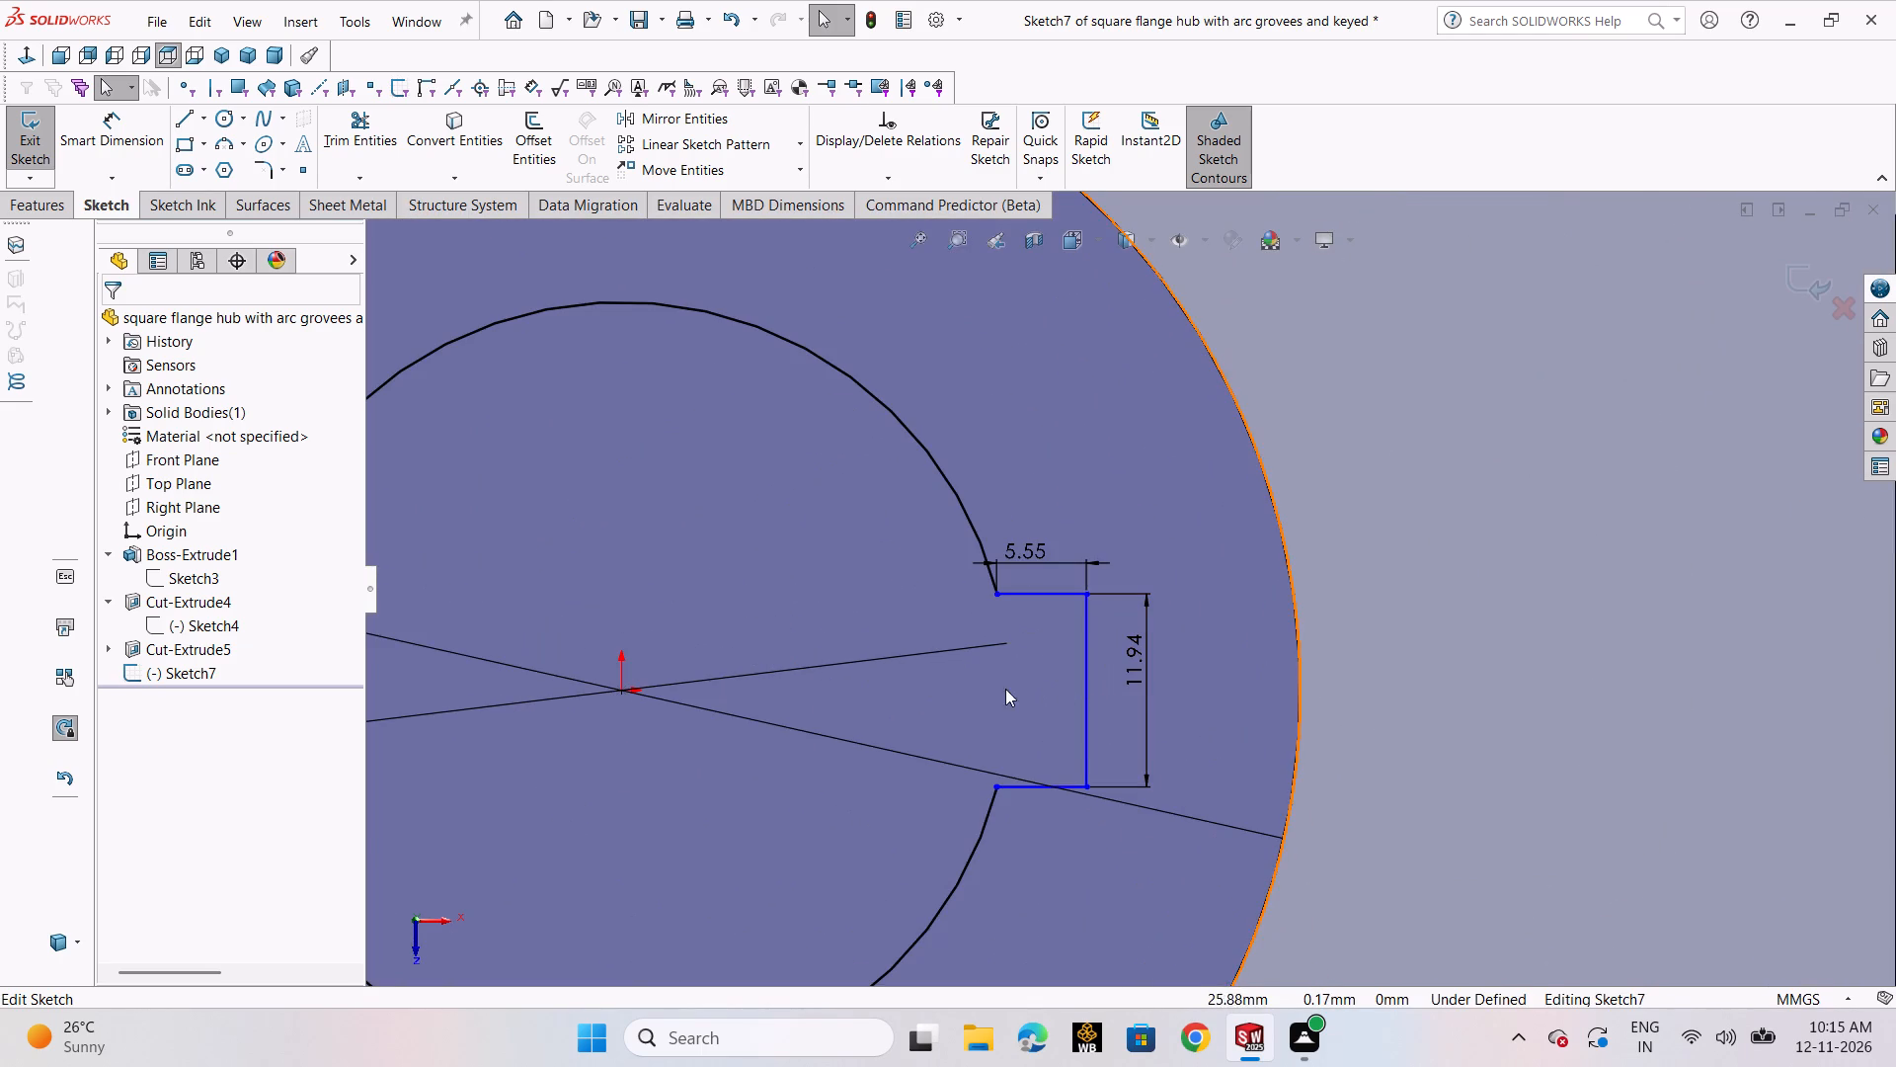
{"action": "scroll", "coordinate": [971, 660], "scroll_direction": "up", "scroll_amount": 4}
{"action": "scroll", "coordinate": [1122, 623], "scroll_direction": "down", "scroll_amount": 4}
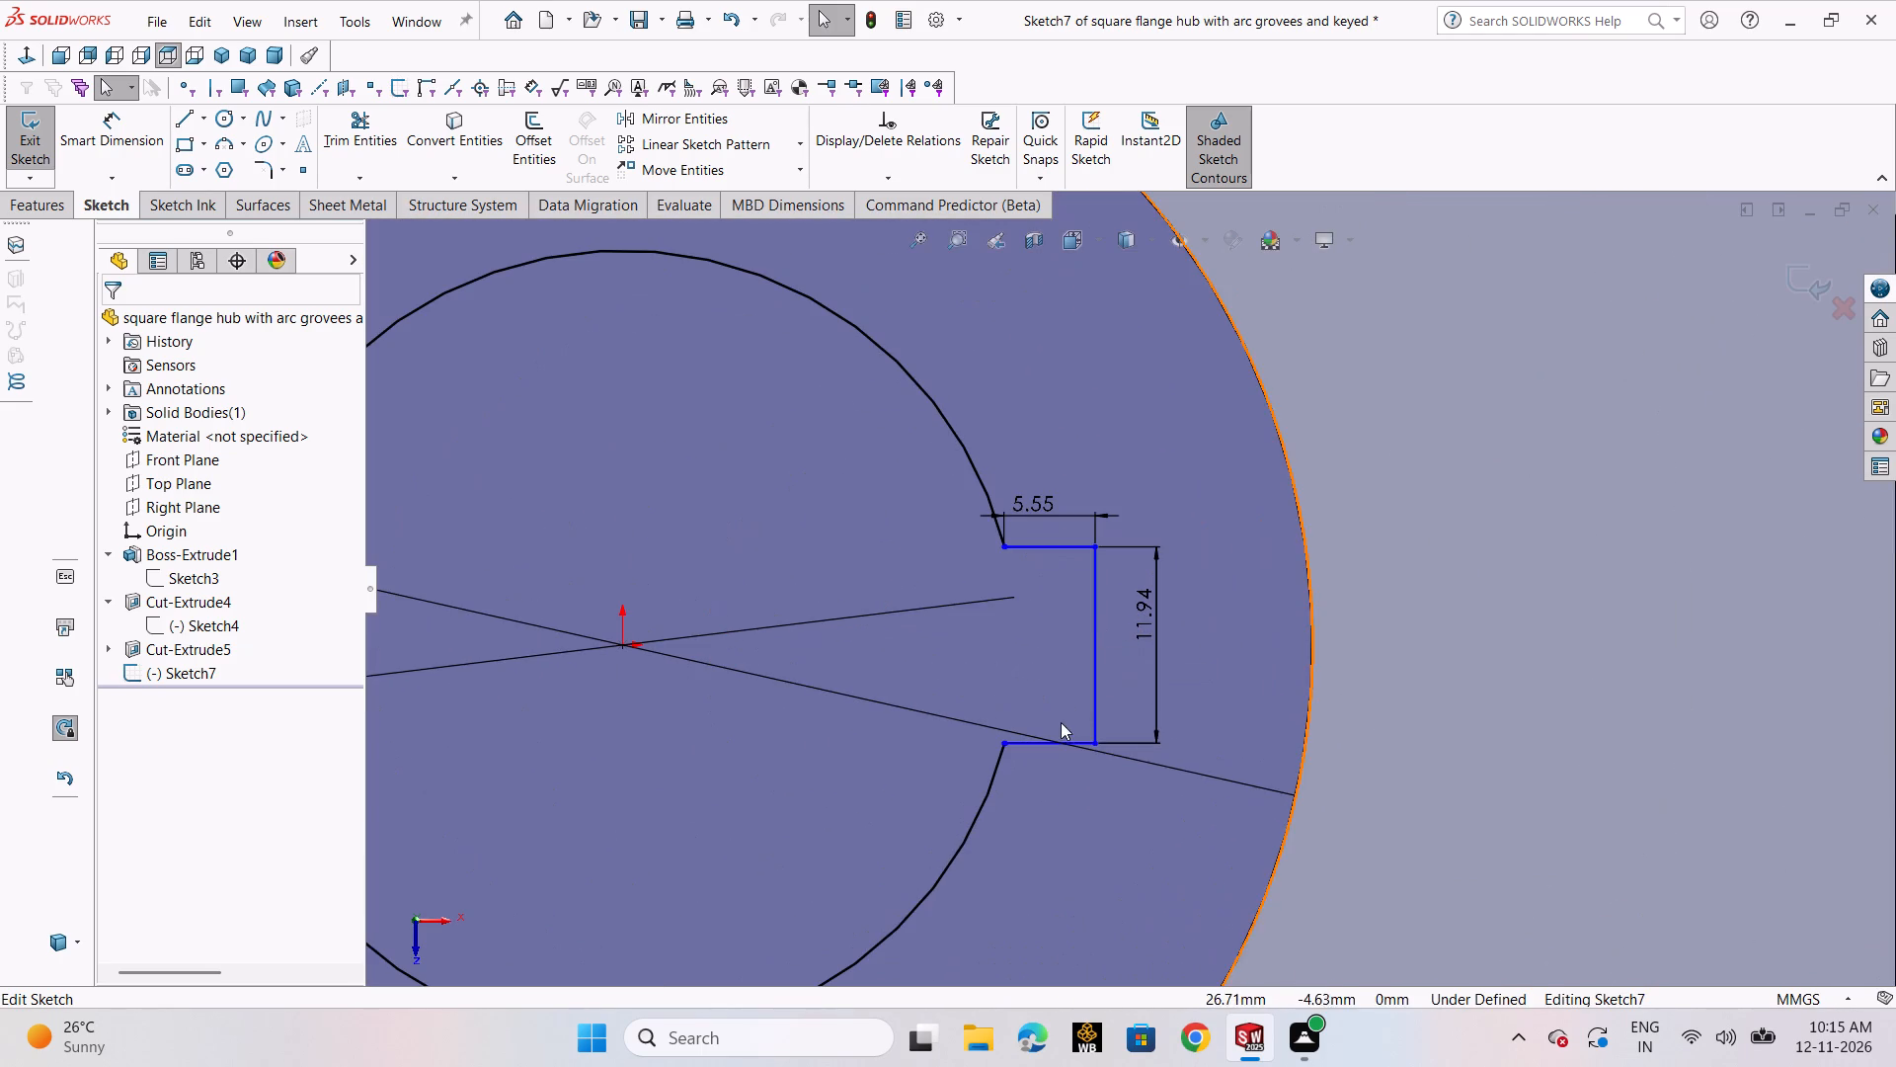
{"action": "left_click", "coordinate": [1056, 739]}
{"action": "key", "text": "Delete"}
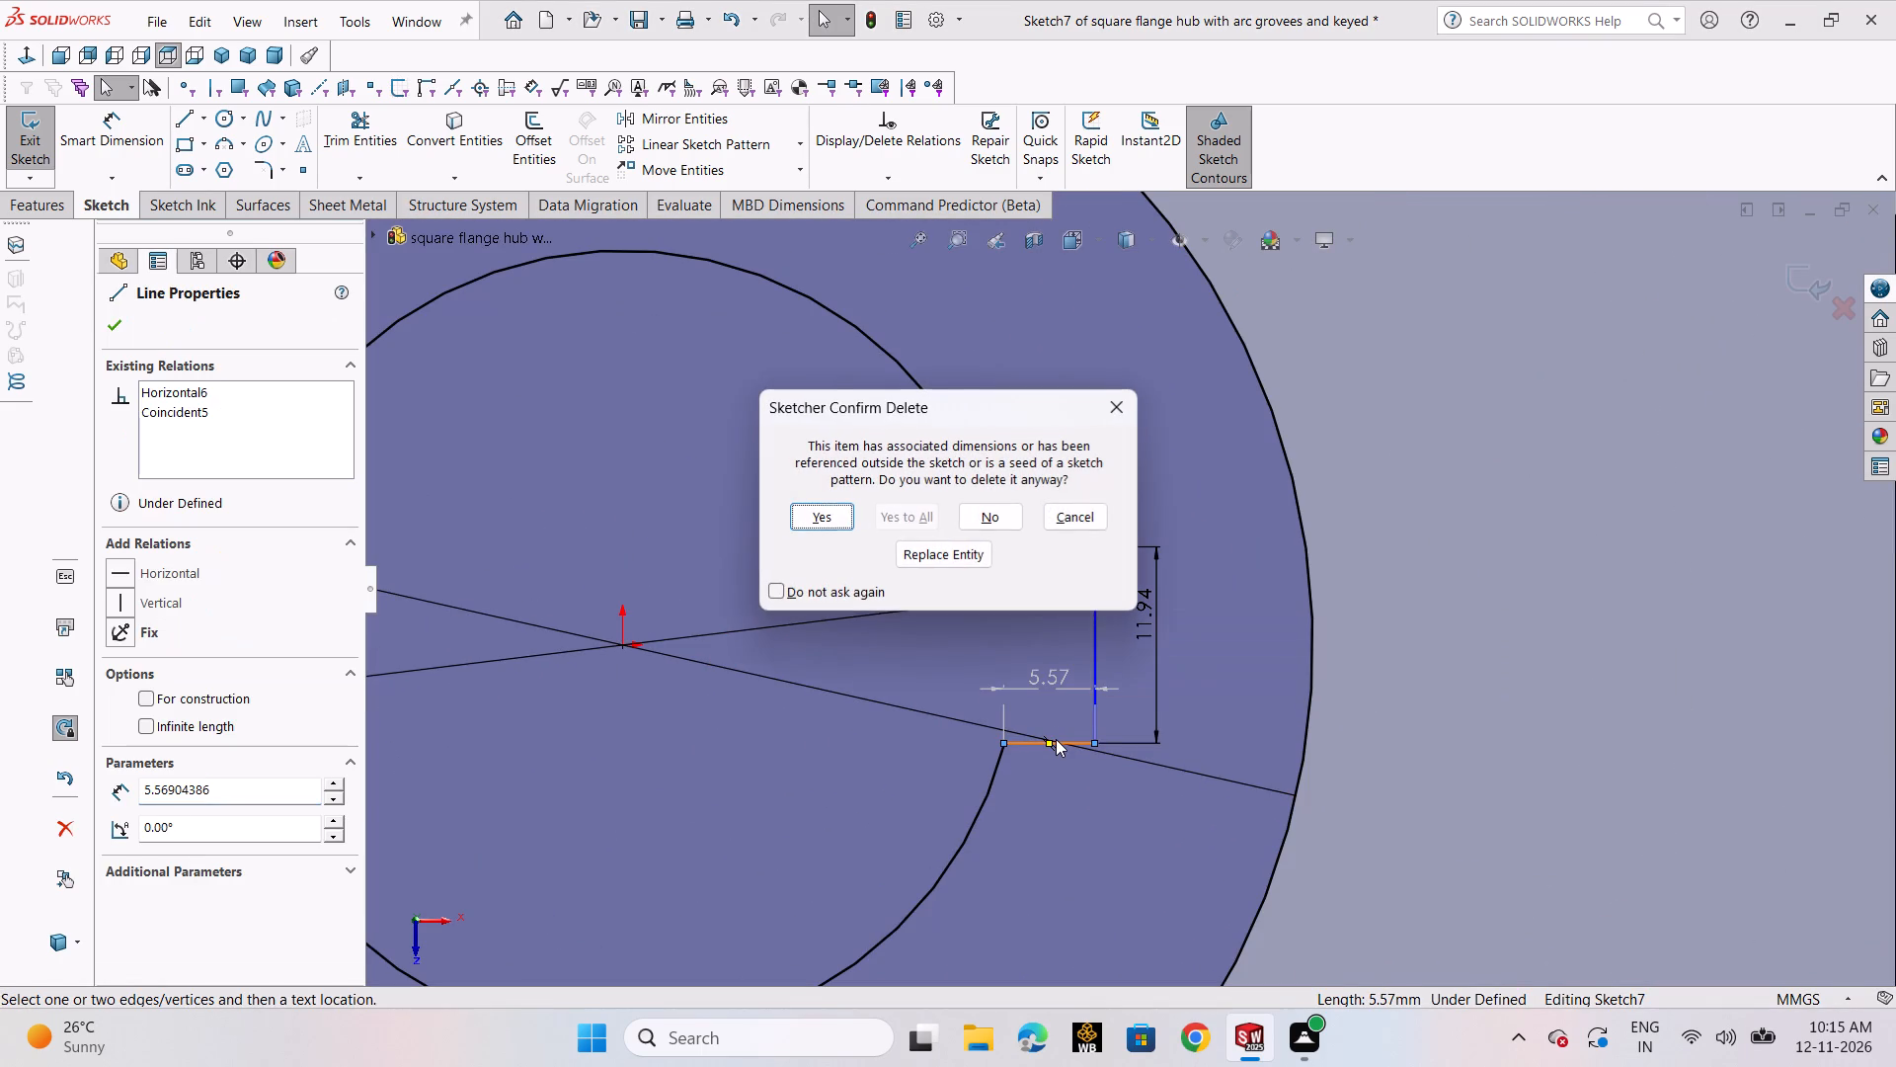
{"action": "left_click", "coordinate": [815, 528]}
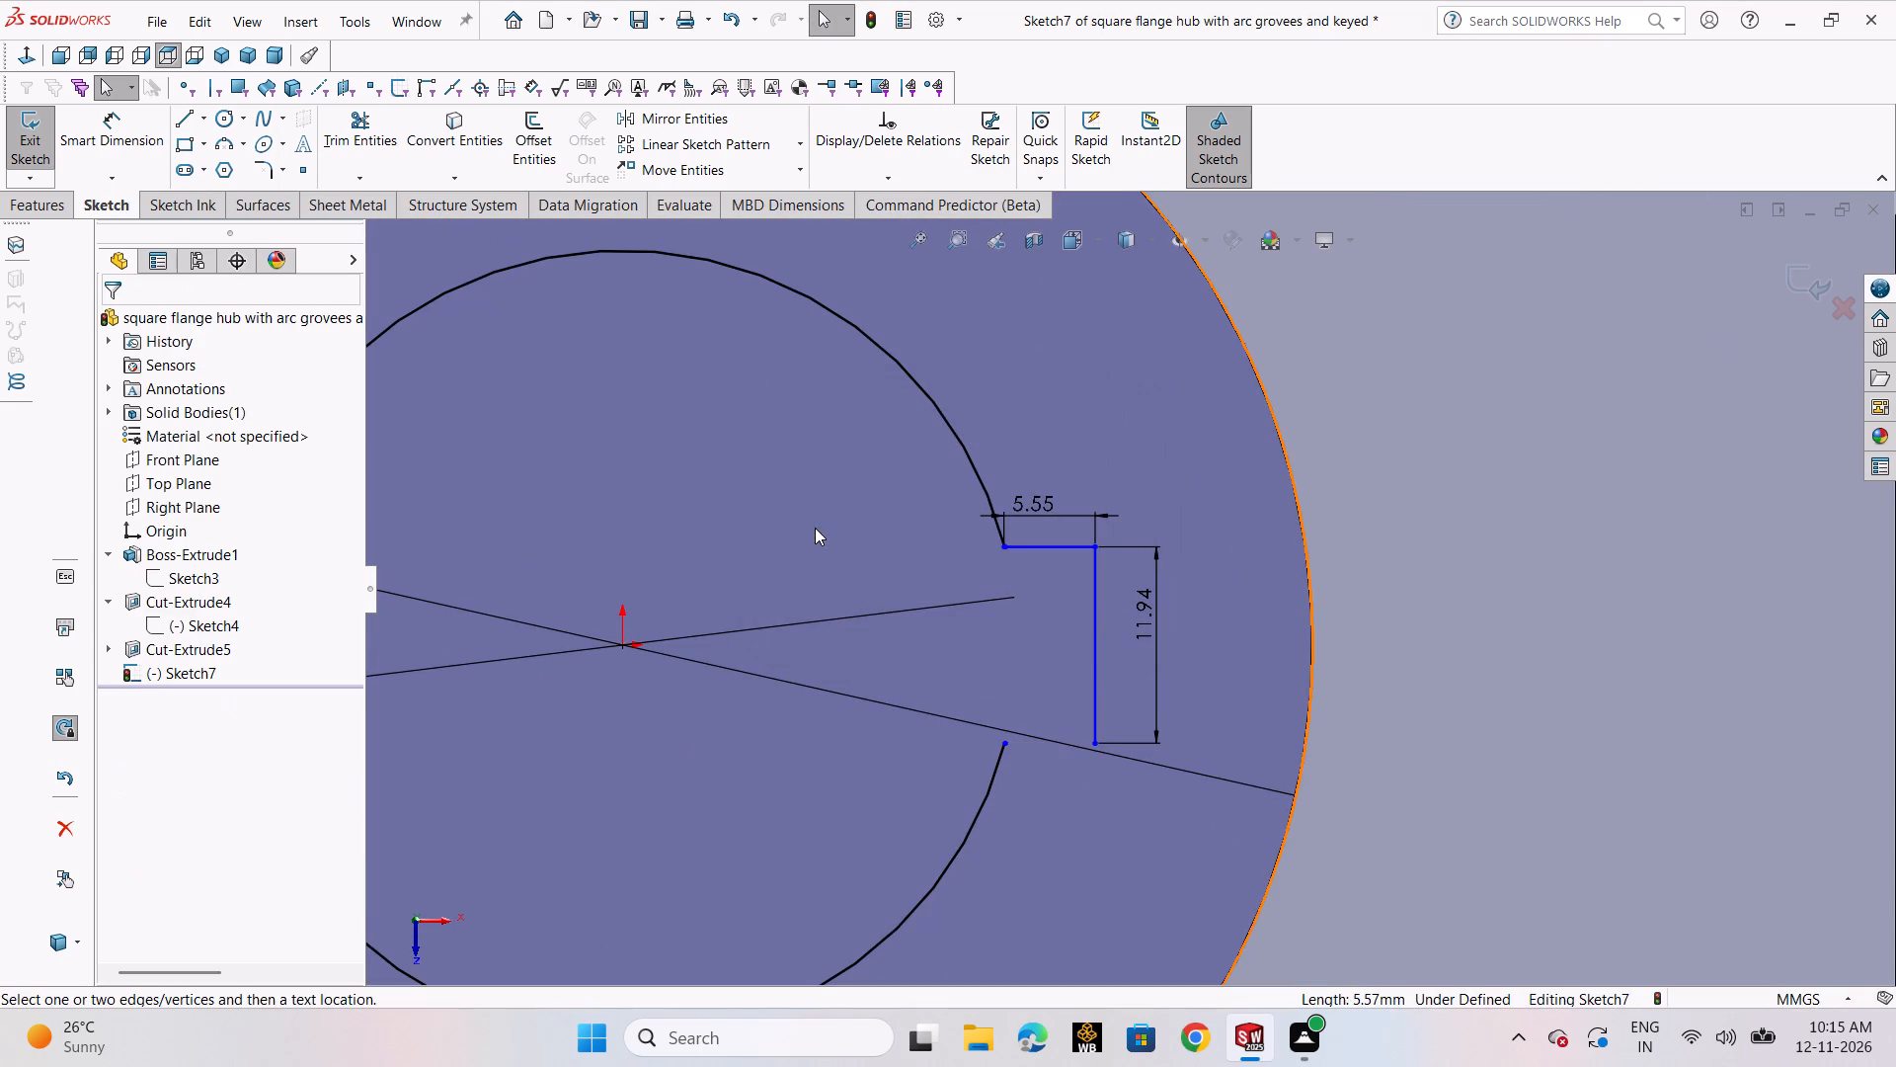
Redraw the keyway's lower horizontal line from the bore arc's open end to the vertical line's lower end, and exit the sketch.
{"action": "left_click", "coordinate": [180, 123]}
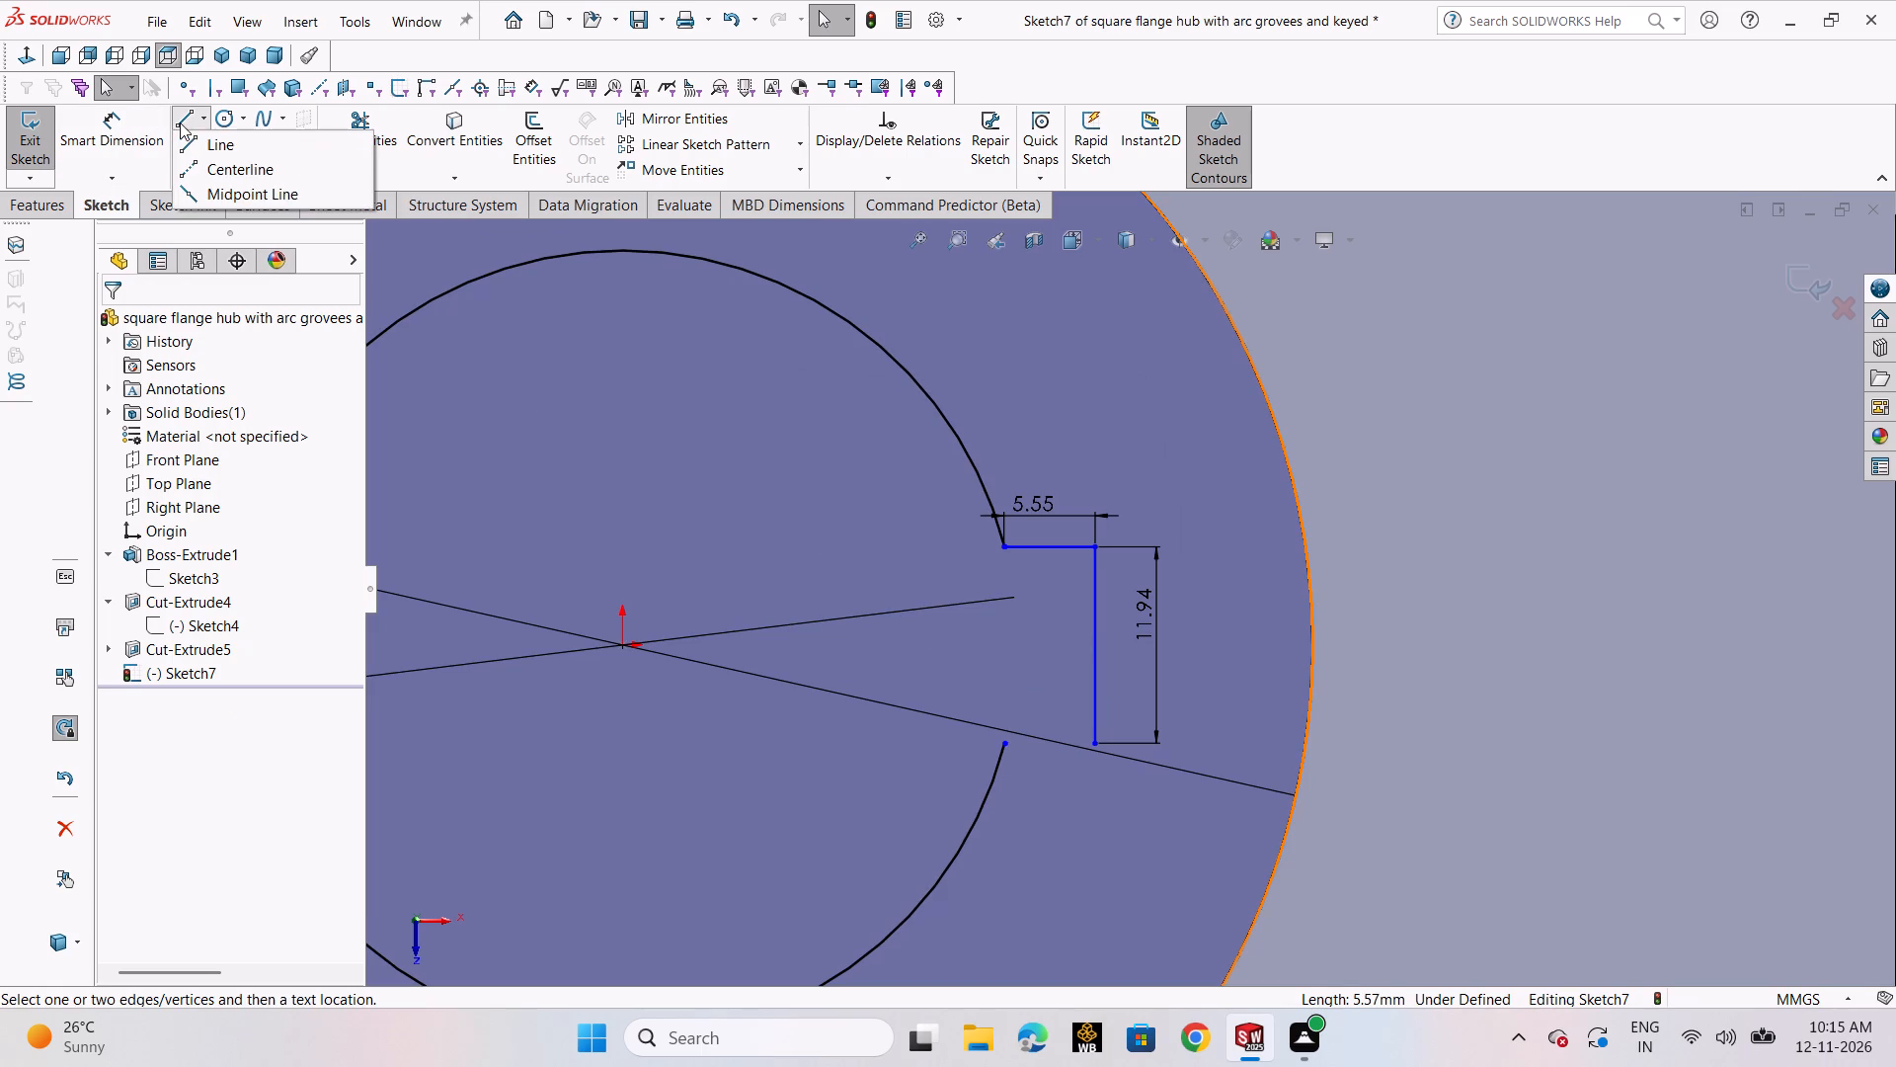
{"action": "left_click", "coordinate": [193, 146]}
{"action": "left_click", "coordinate": [1005, 745]}
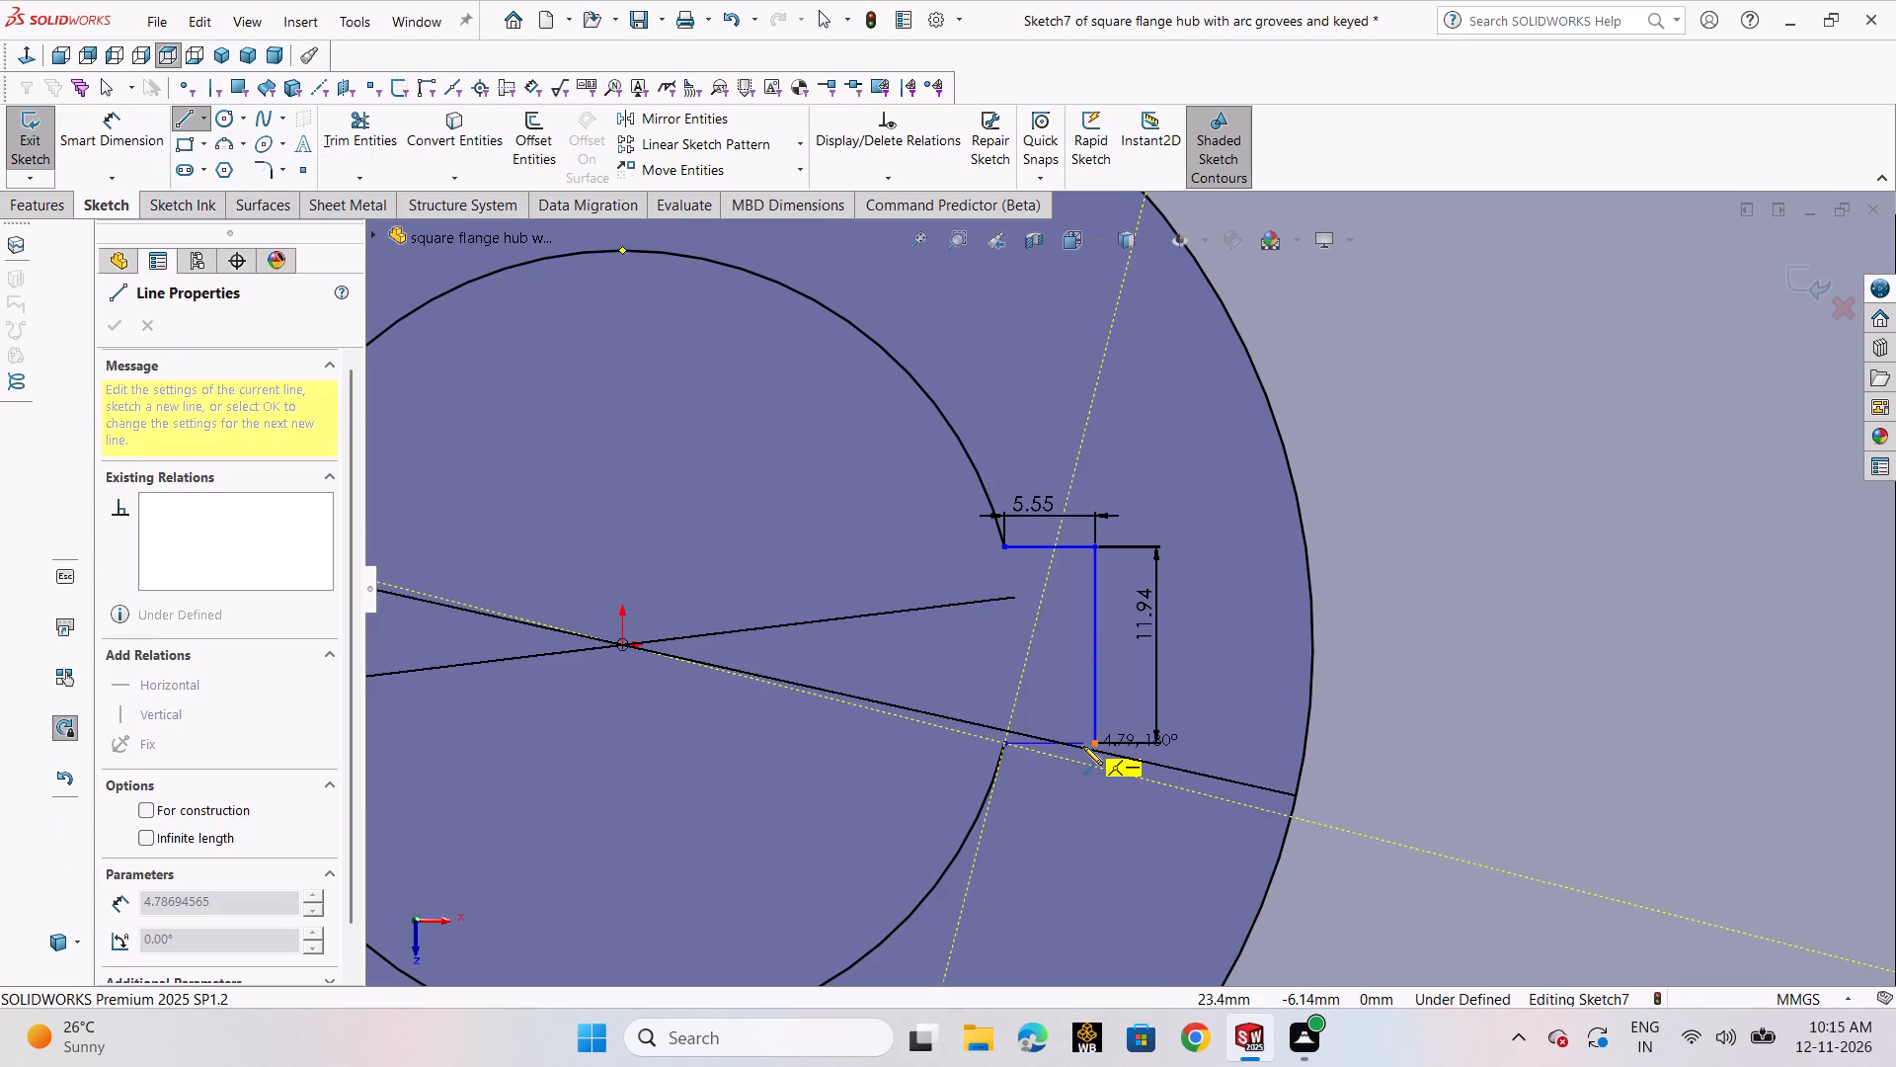
{"action": "left_click", "coordinate": [1093, 746]}
{"action": "right_click", "coordinate": [1093, 746]}
{"action": "left_click", "coordinate": [1129, 765]}
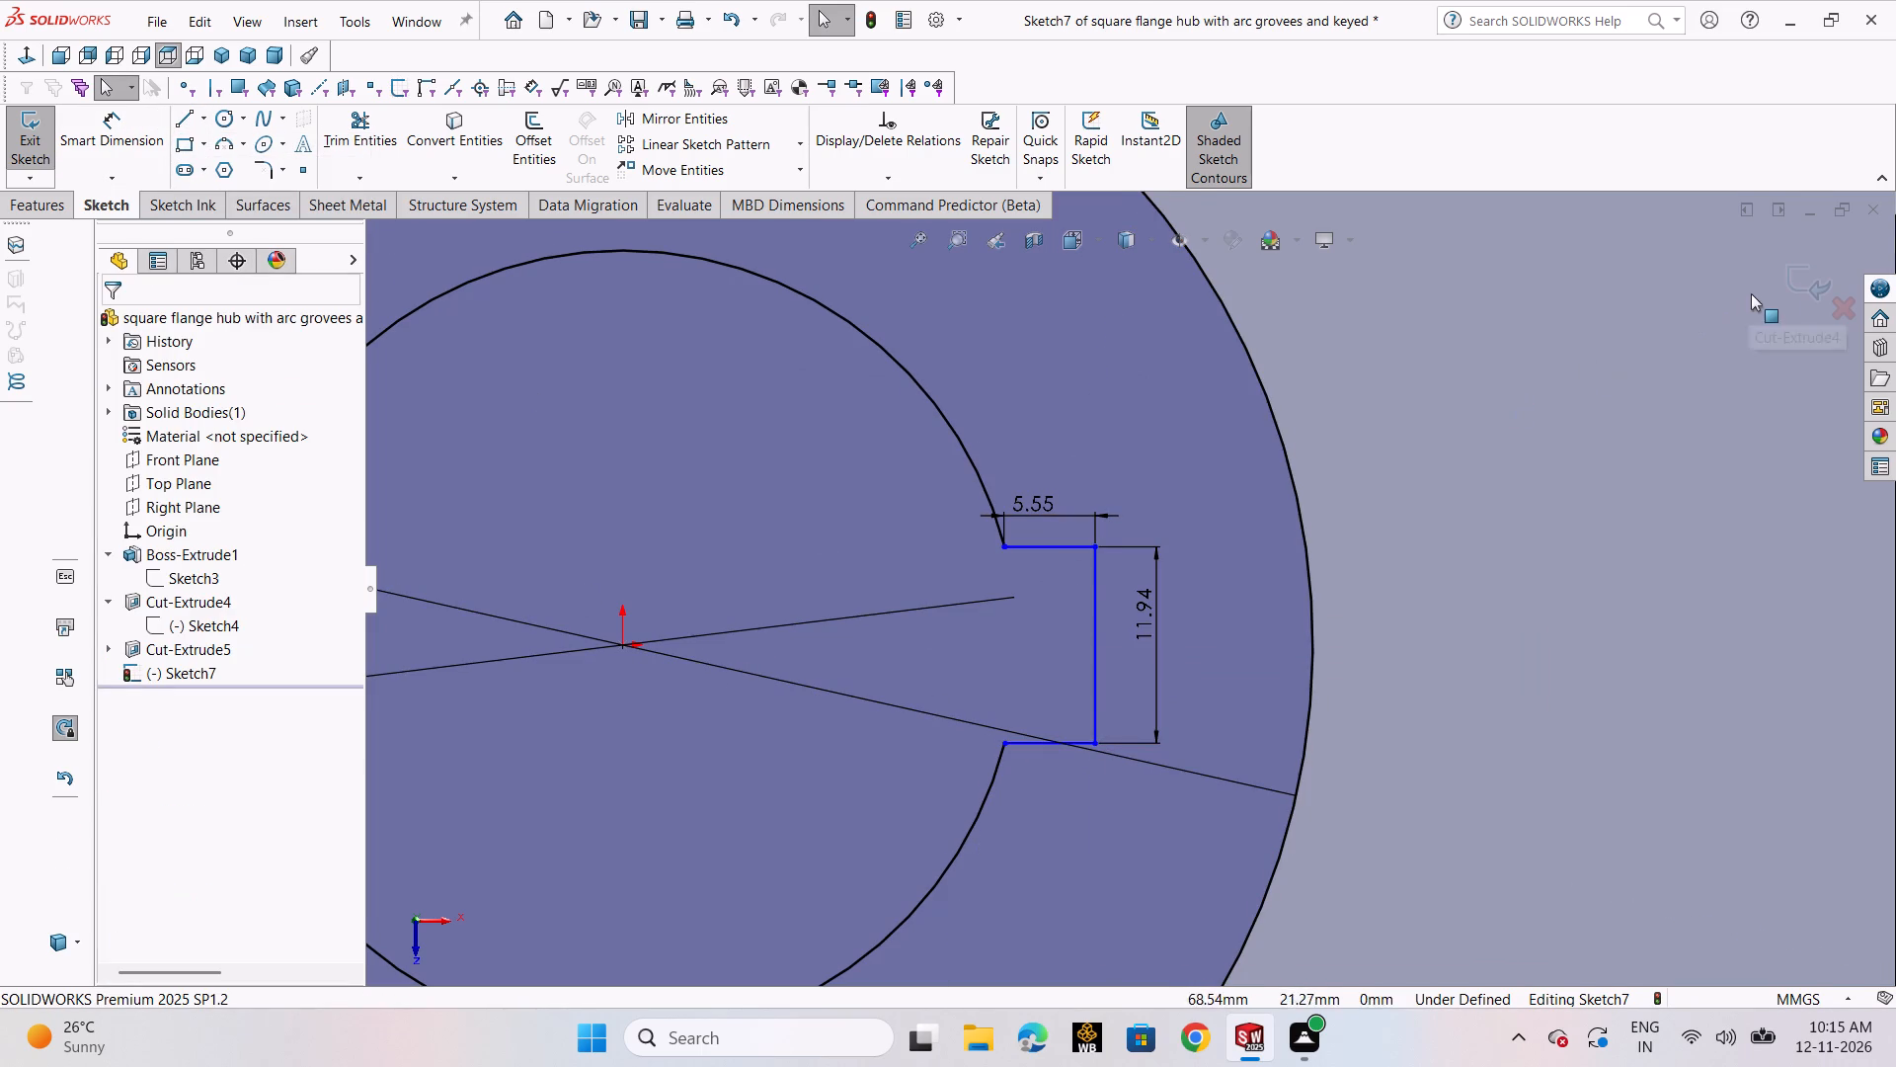
{"action": "left_click", "coordinate": [1793, 275]}
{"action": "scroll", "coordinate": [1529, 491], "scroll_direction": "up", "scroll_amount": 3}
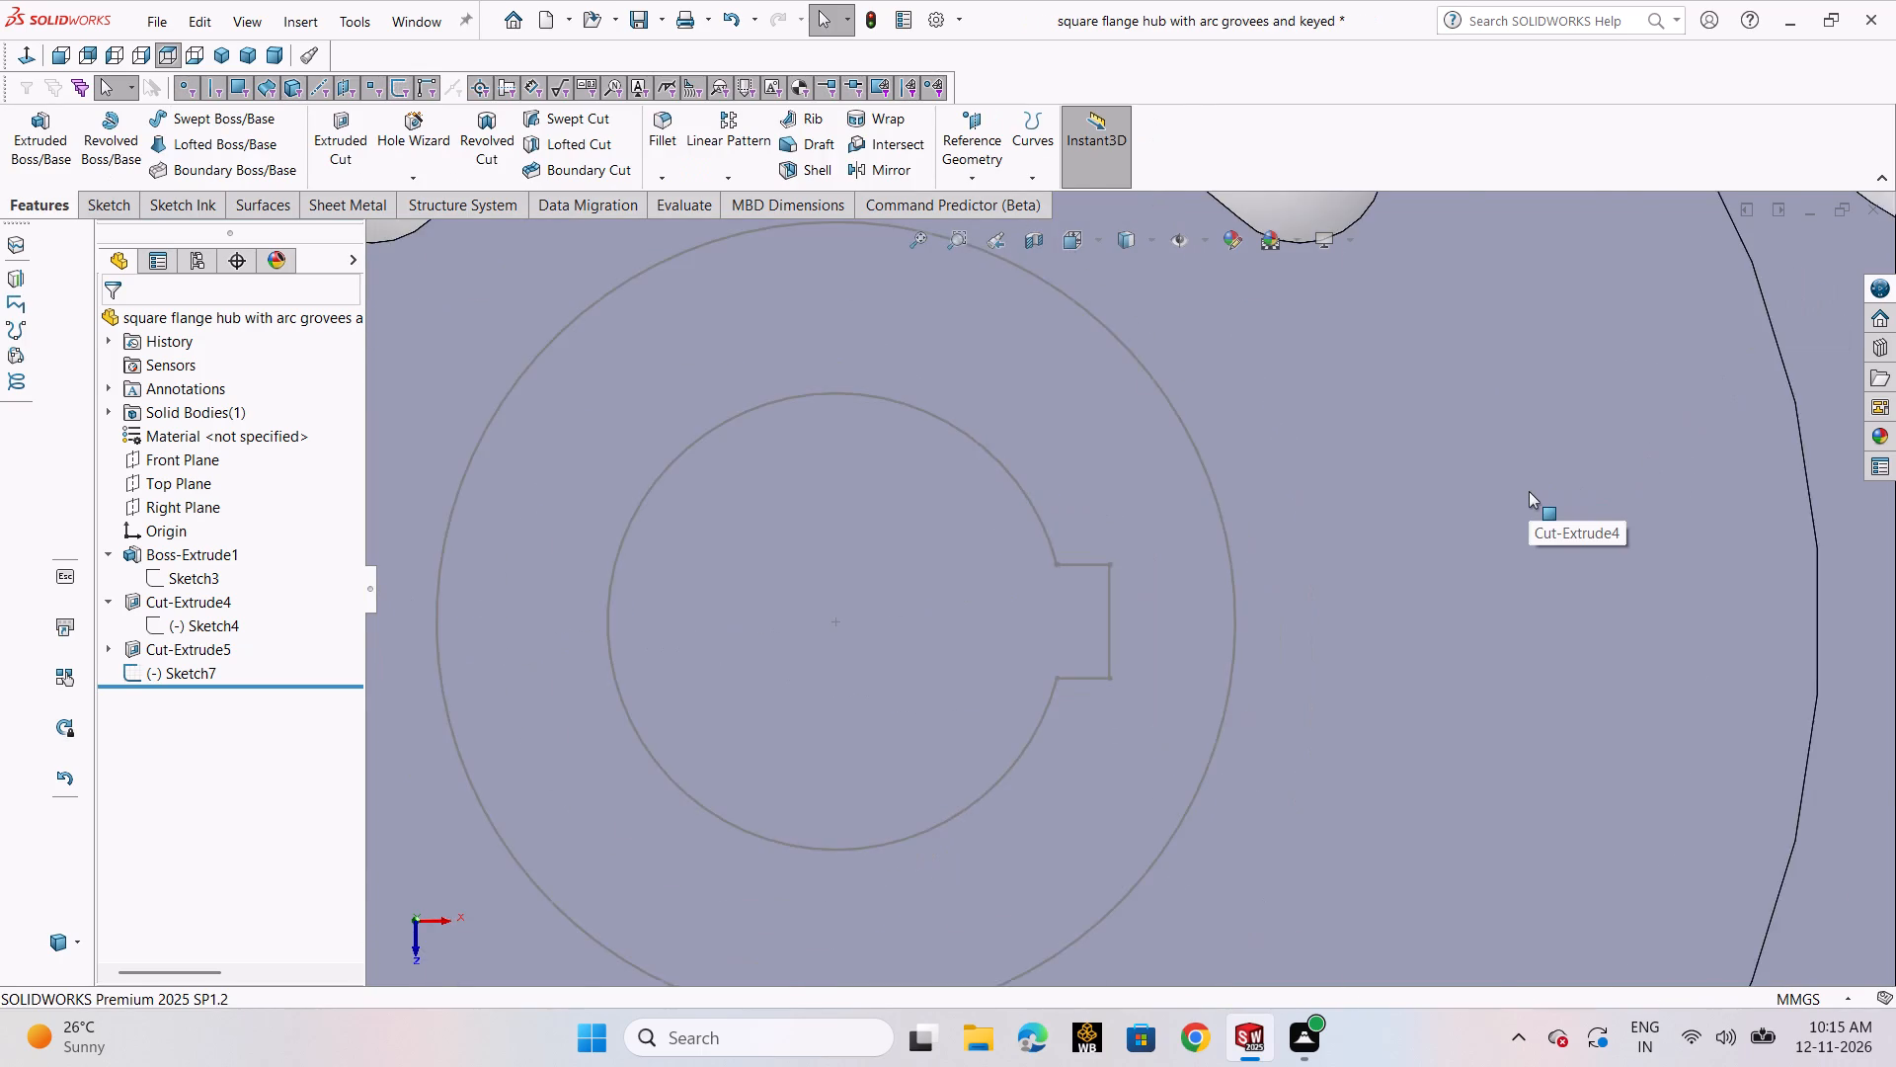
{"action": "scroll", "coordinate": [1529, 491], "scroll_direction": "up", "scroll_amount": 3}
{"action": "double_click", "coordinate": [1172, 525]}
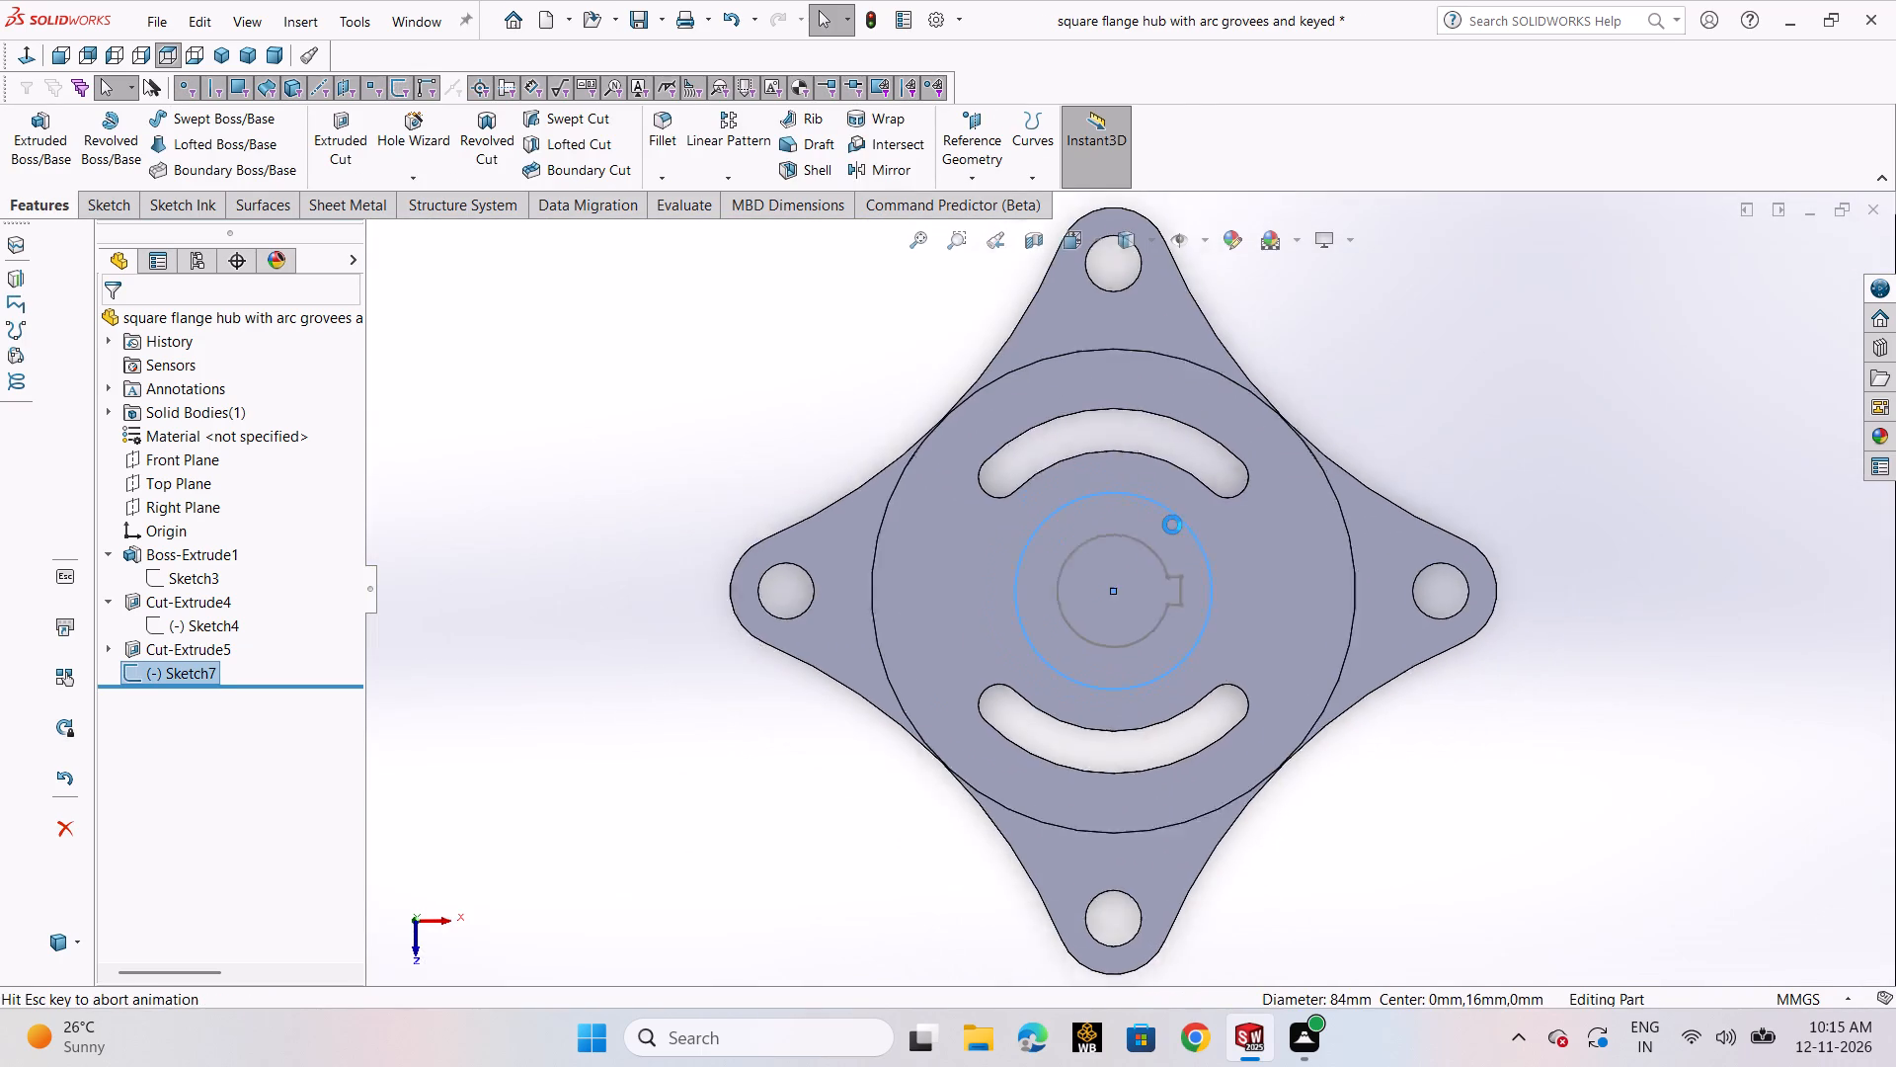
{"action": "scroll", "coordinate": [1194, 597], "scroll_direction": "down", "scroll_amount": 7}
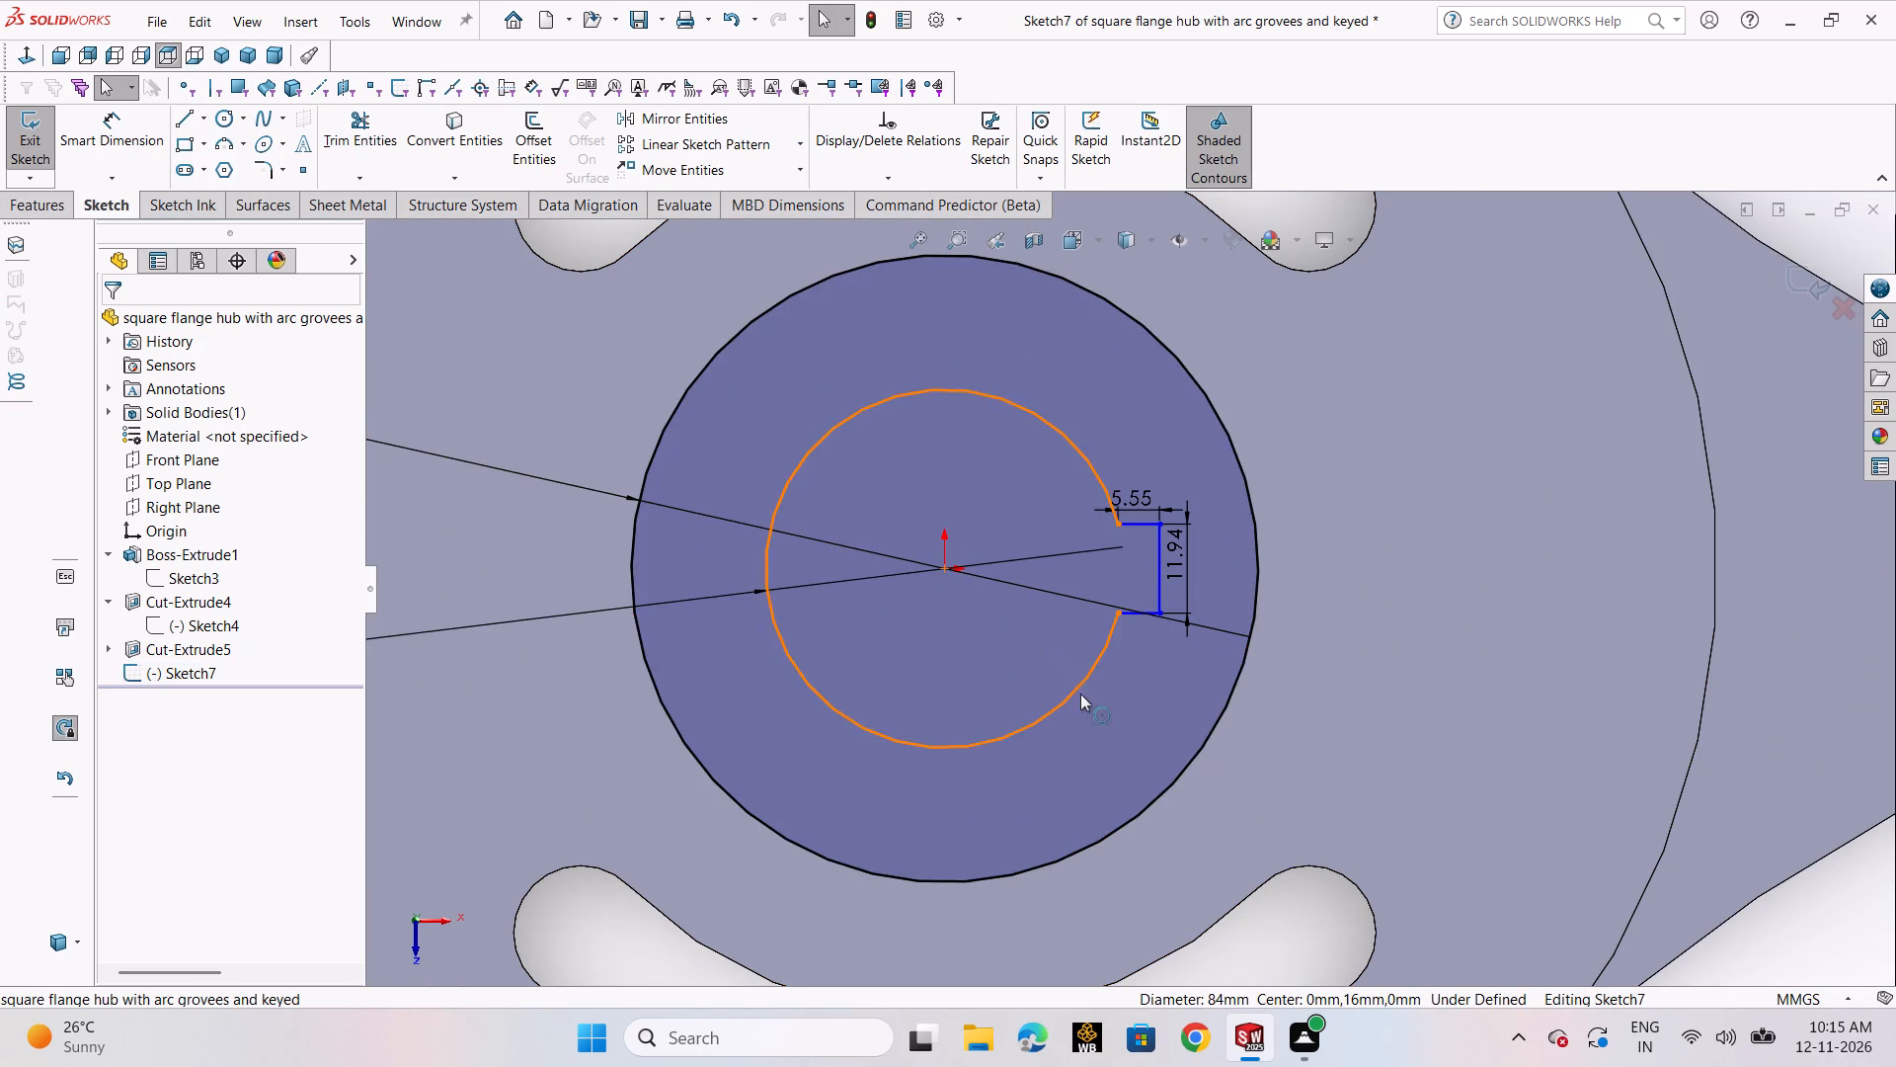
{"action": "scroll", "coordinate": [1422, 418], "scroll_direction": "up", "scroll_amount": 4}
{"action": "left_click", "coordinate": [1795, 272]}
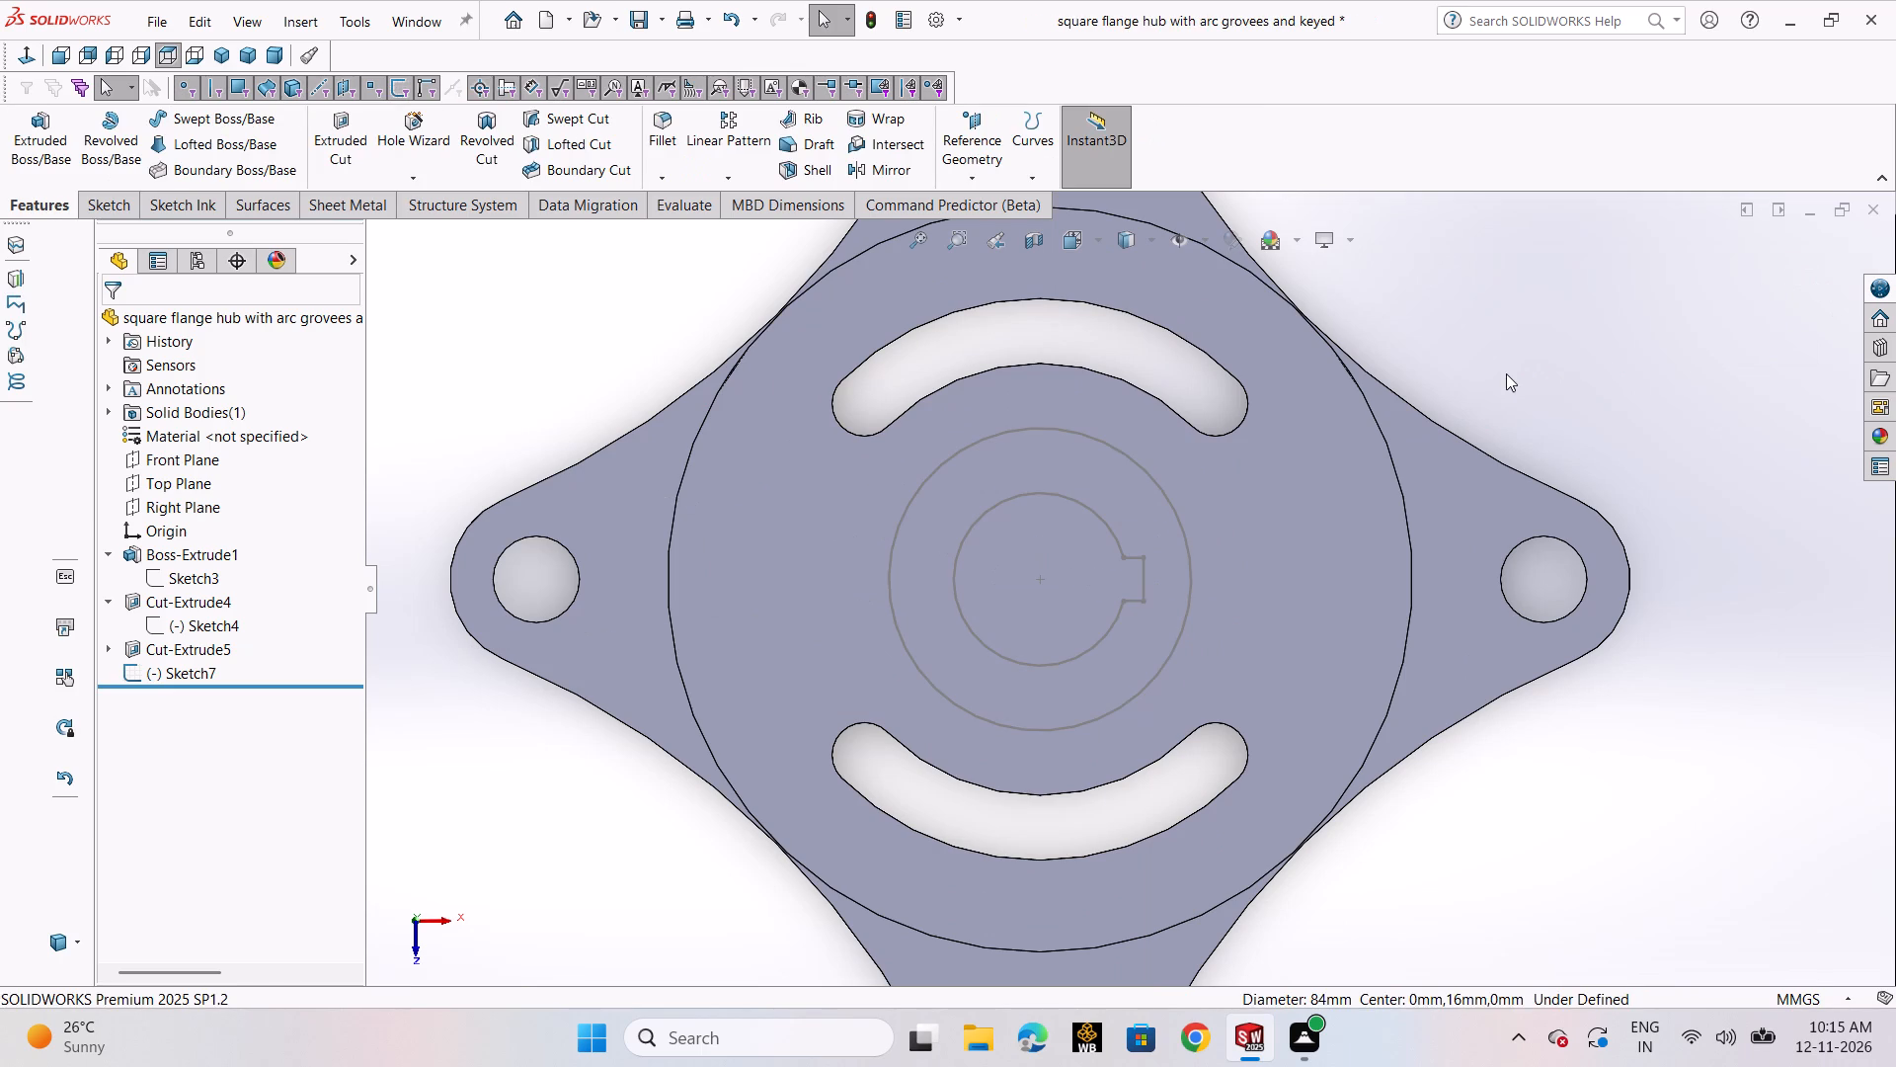
Extrude the hub sketch's full 84 mm circle as a merged blind boss, reversed down through the flange, with depth 60*3 (180 mm).
{"action": "left_click", "coordinate": [1506, 373]}
{"action": "left_click", "coordinate": [37, 140]}
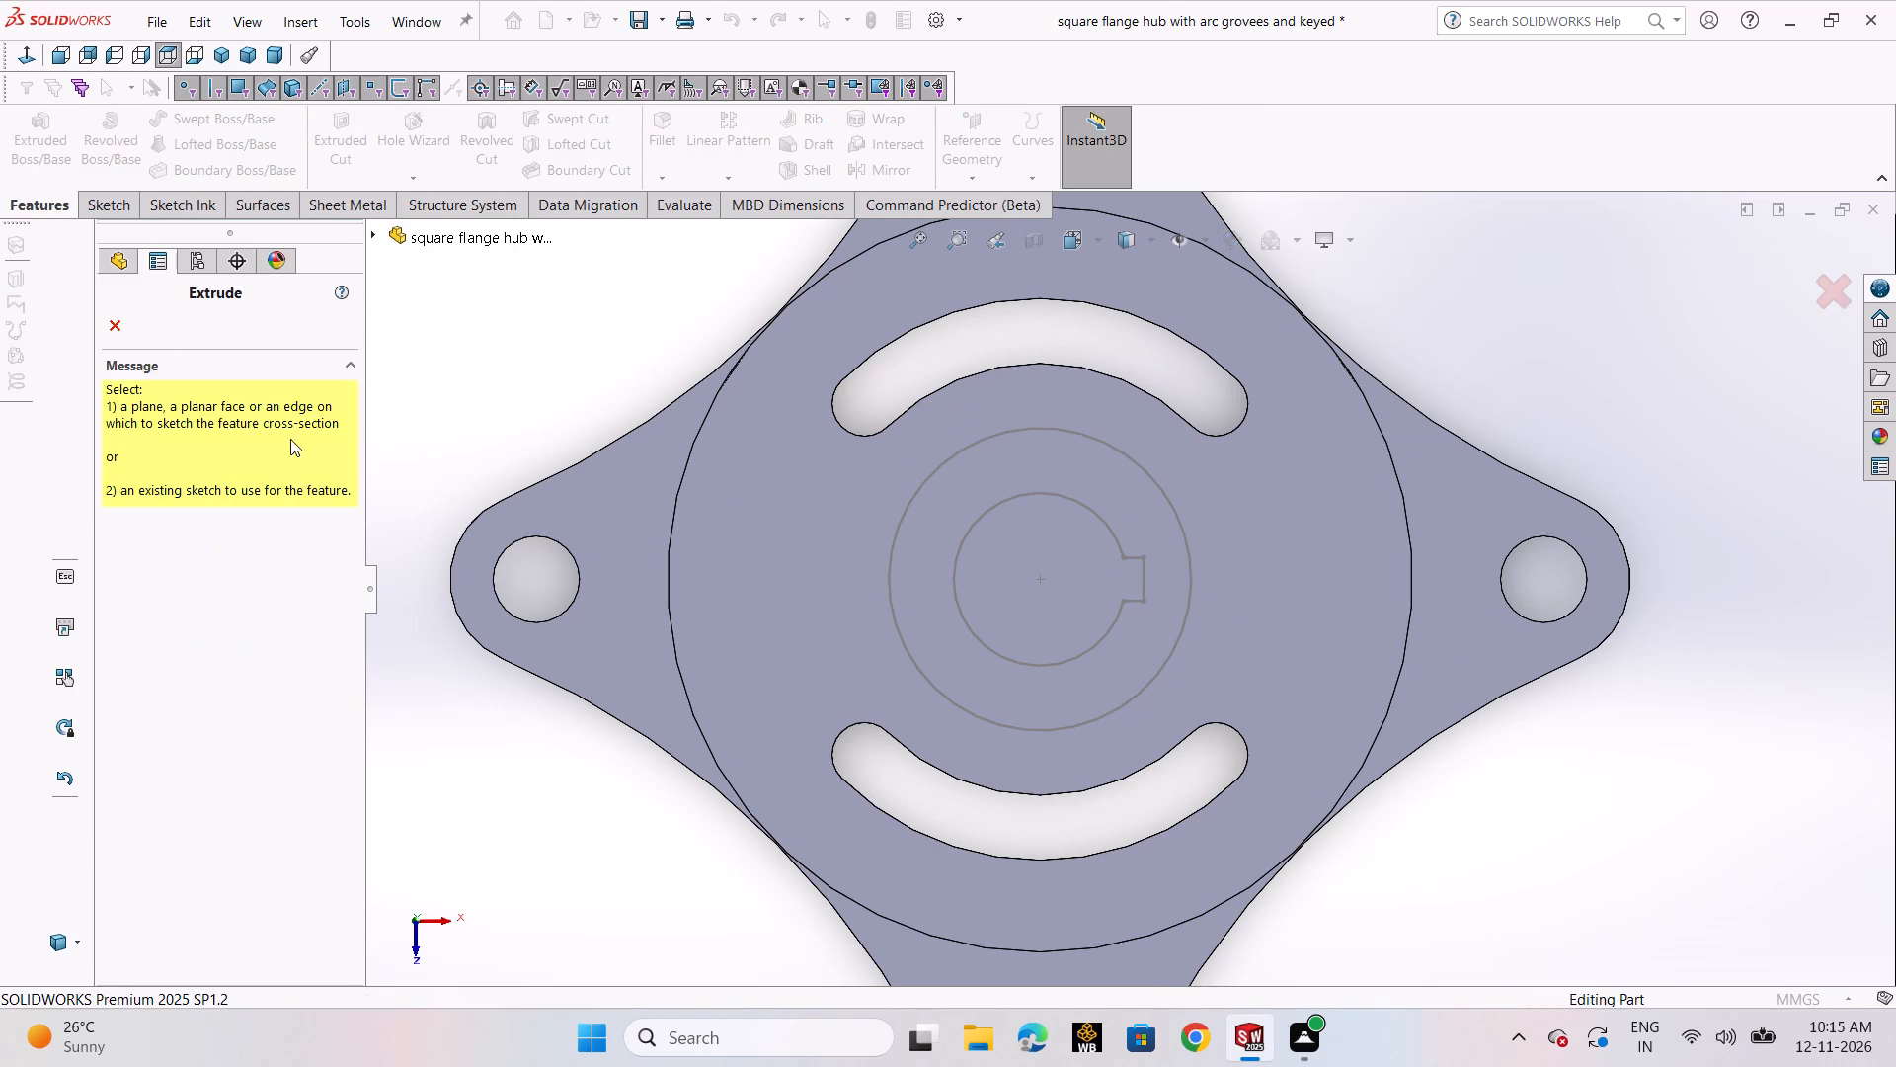
{"action": "left_click", "coordinate": [978, 713]}
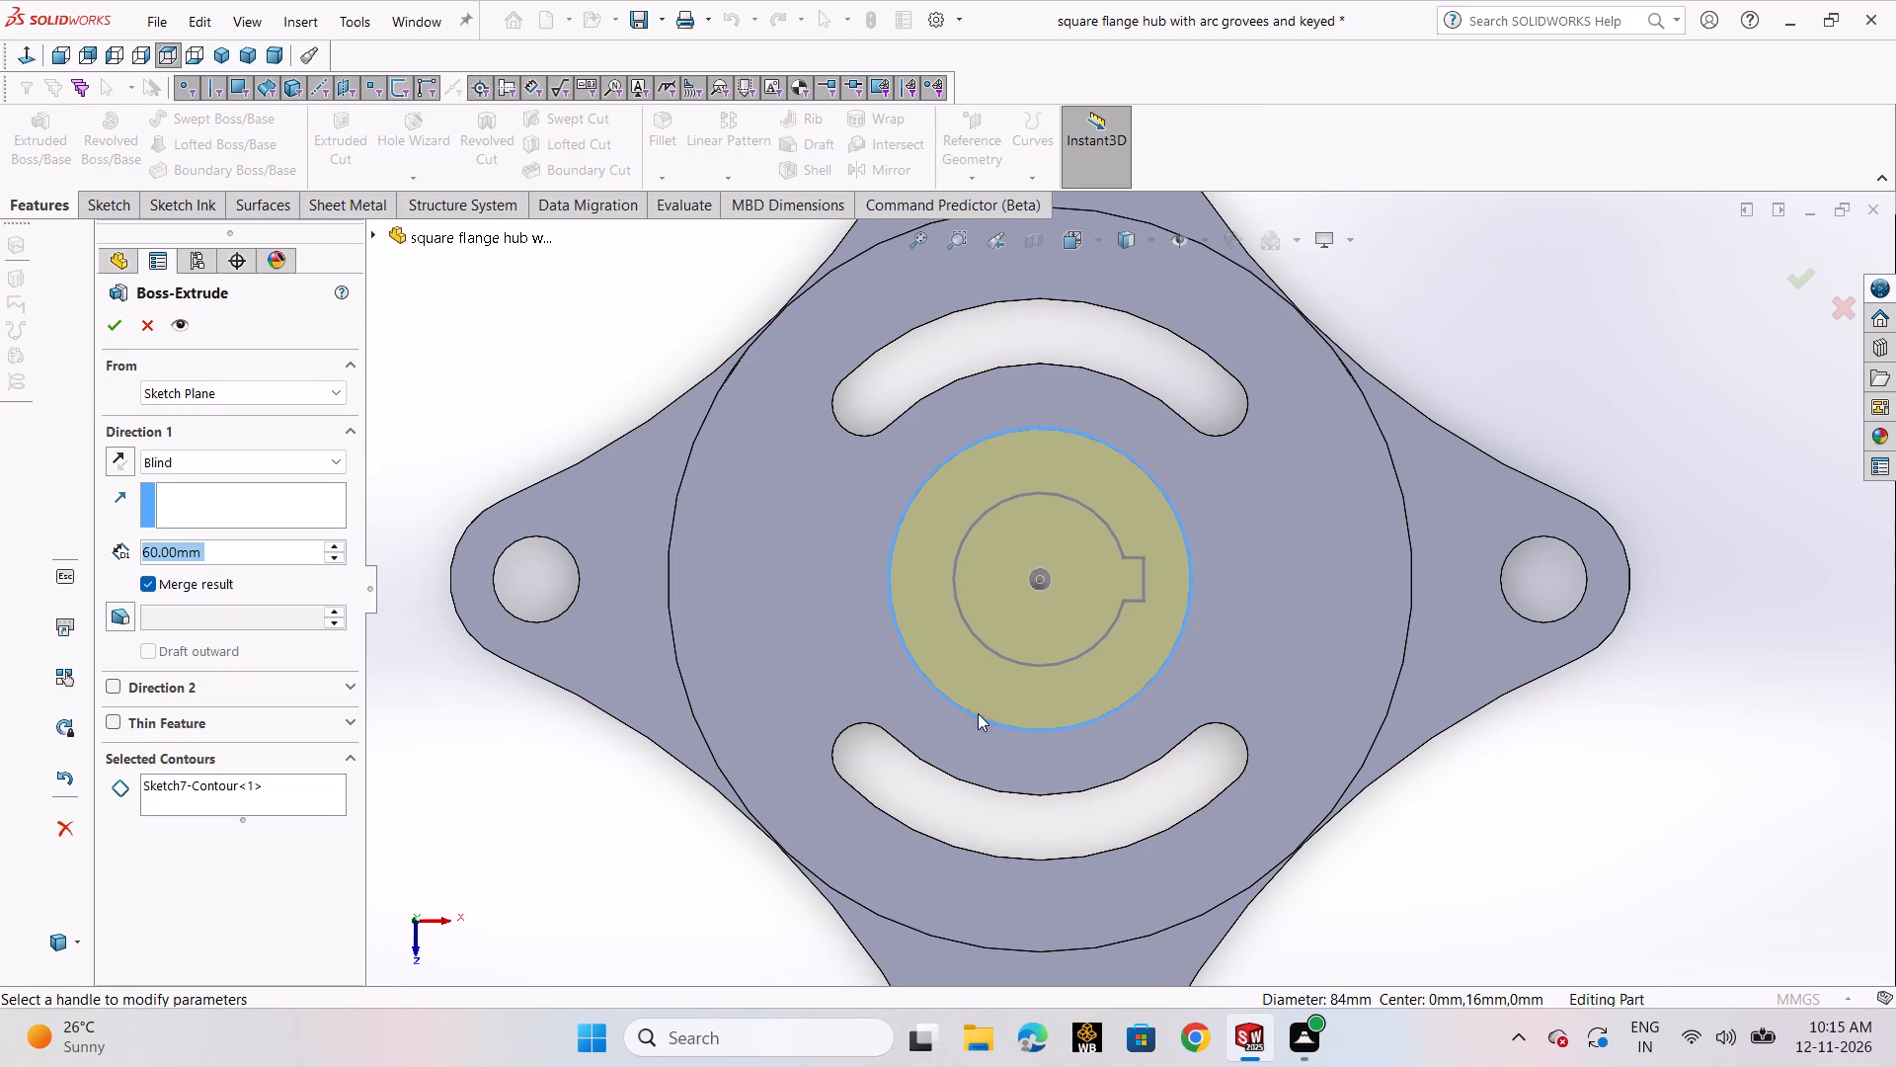
{"action": "left_click", "coordinate": [1098, 642]}
{"action": "scroll", "coordinate": [625, 697], "scroll_direction": "up", "scroll_amount": 2}
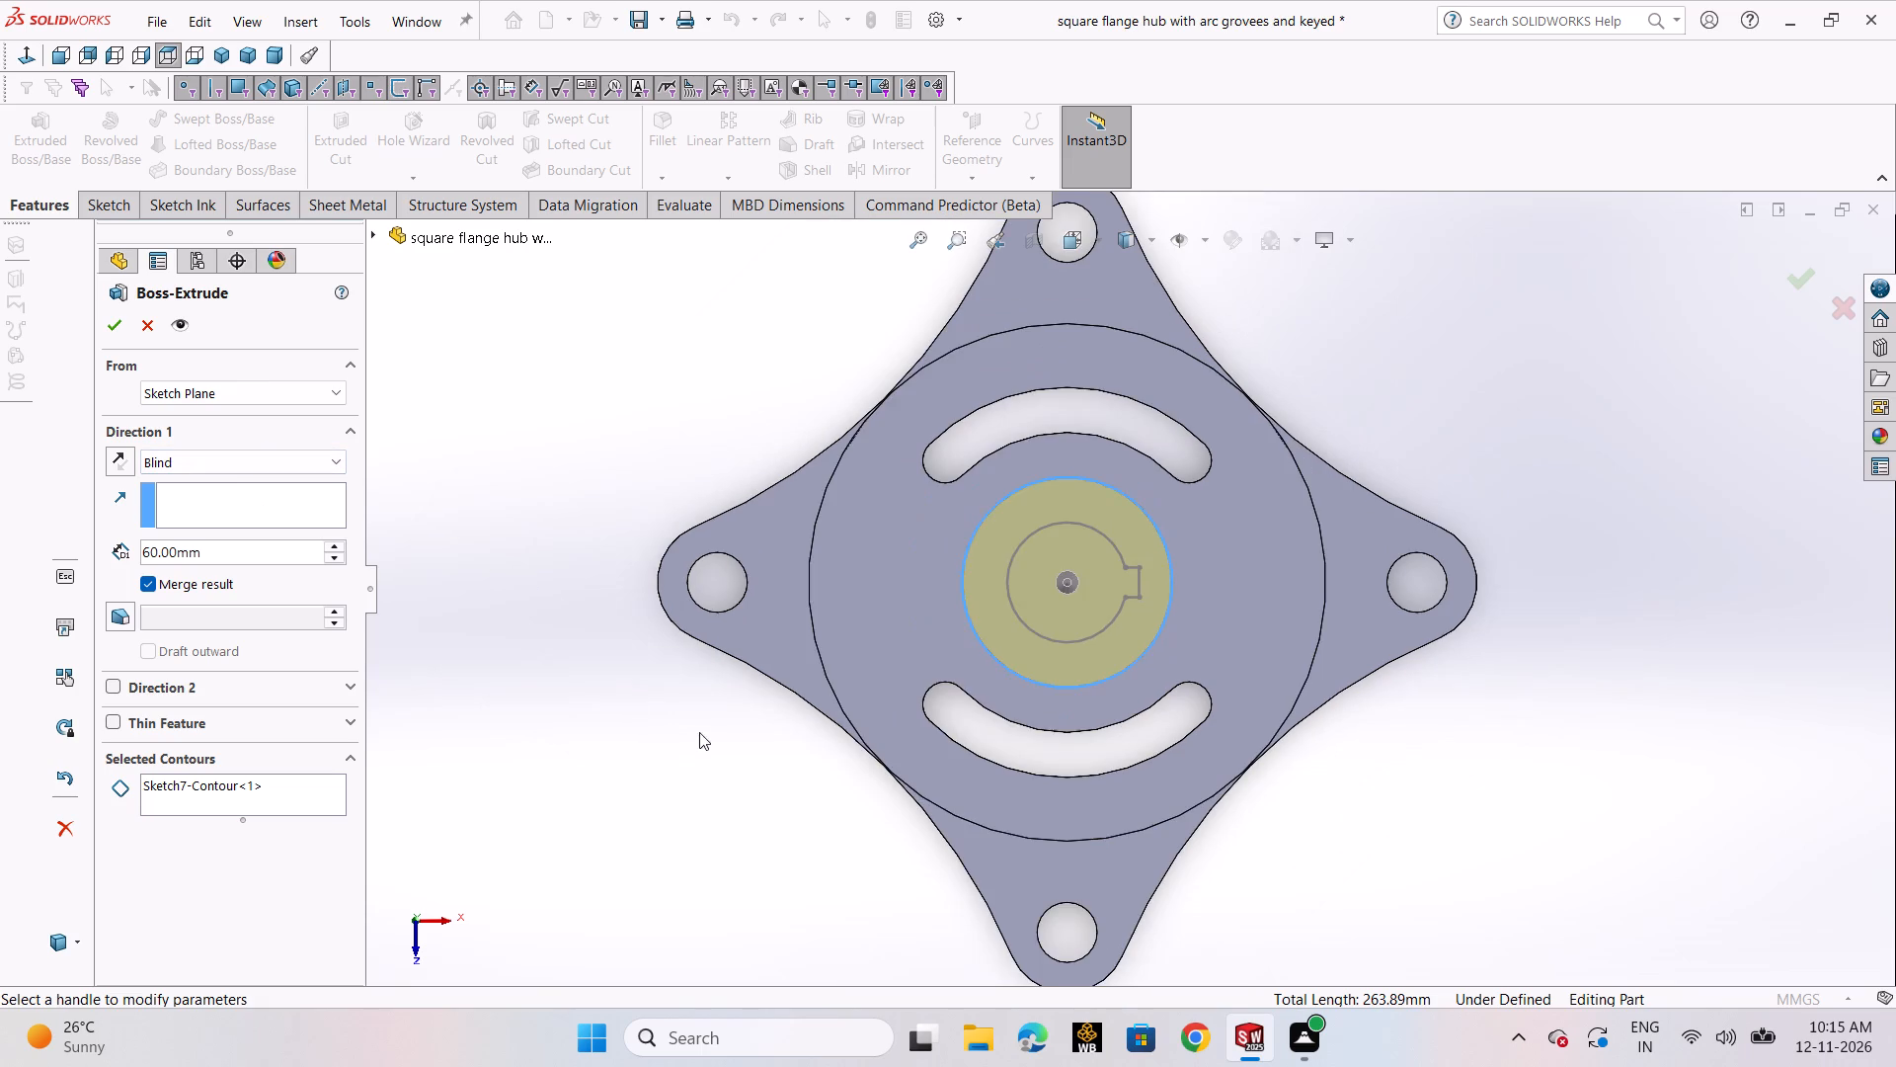
{"action": "middle_click_drag", "start_coordinate": [701, 712], "coordinate": [723, 429]}
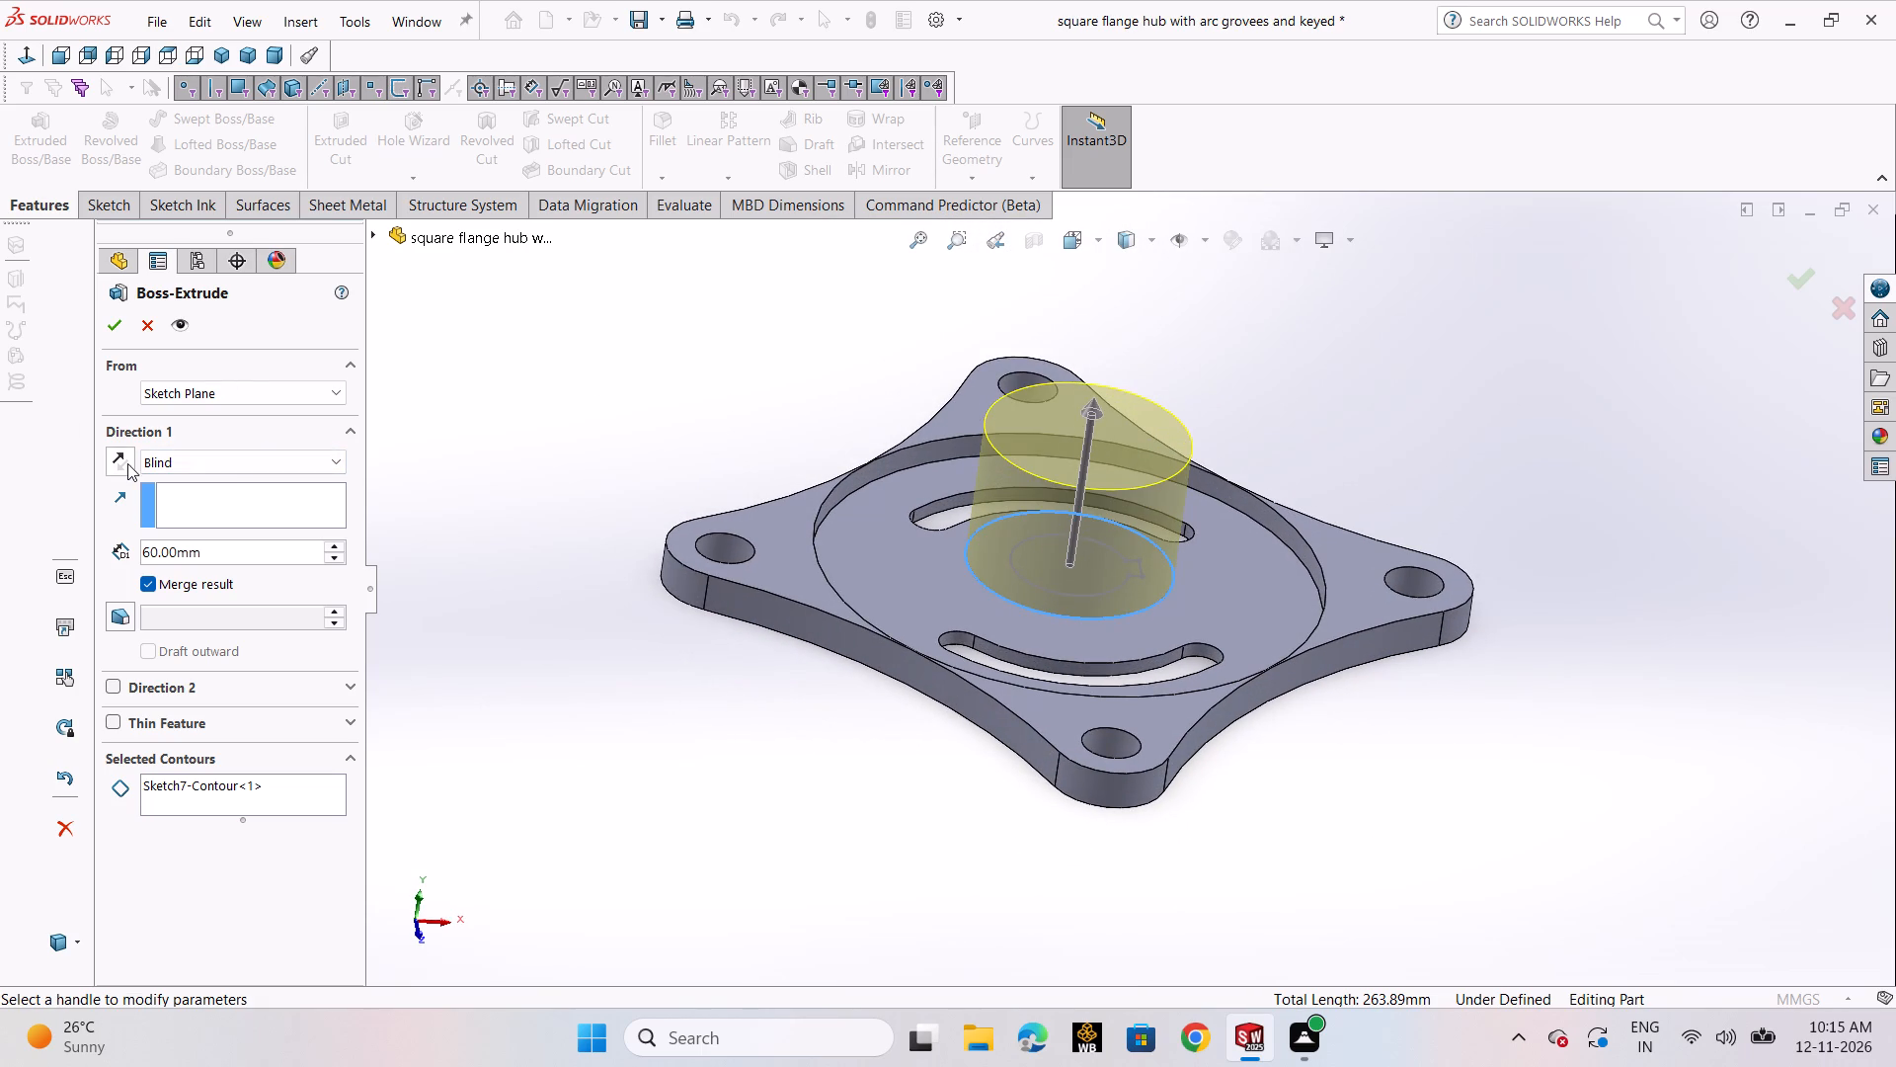
{"action": "left_click", "coordinate": [127, 463]}
{"action": "left_click", "coordinate": [231, 554]}
{"action": "key", "text": "BackSpace"}
{"action": "key", "text": "BackSpace"}
{"action": "key", "text": "BackSpace"}
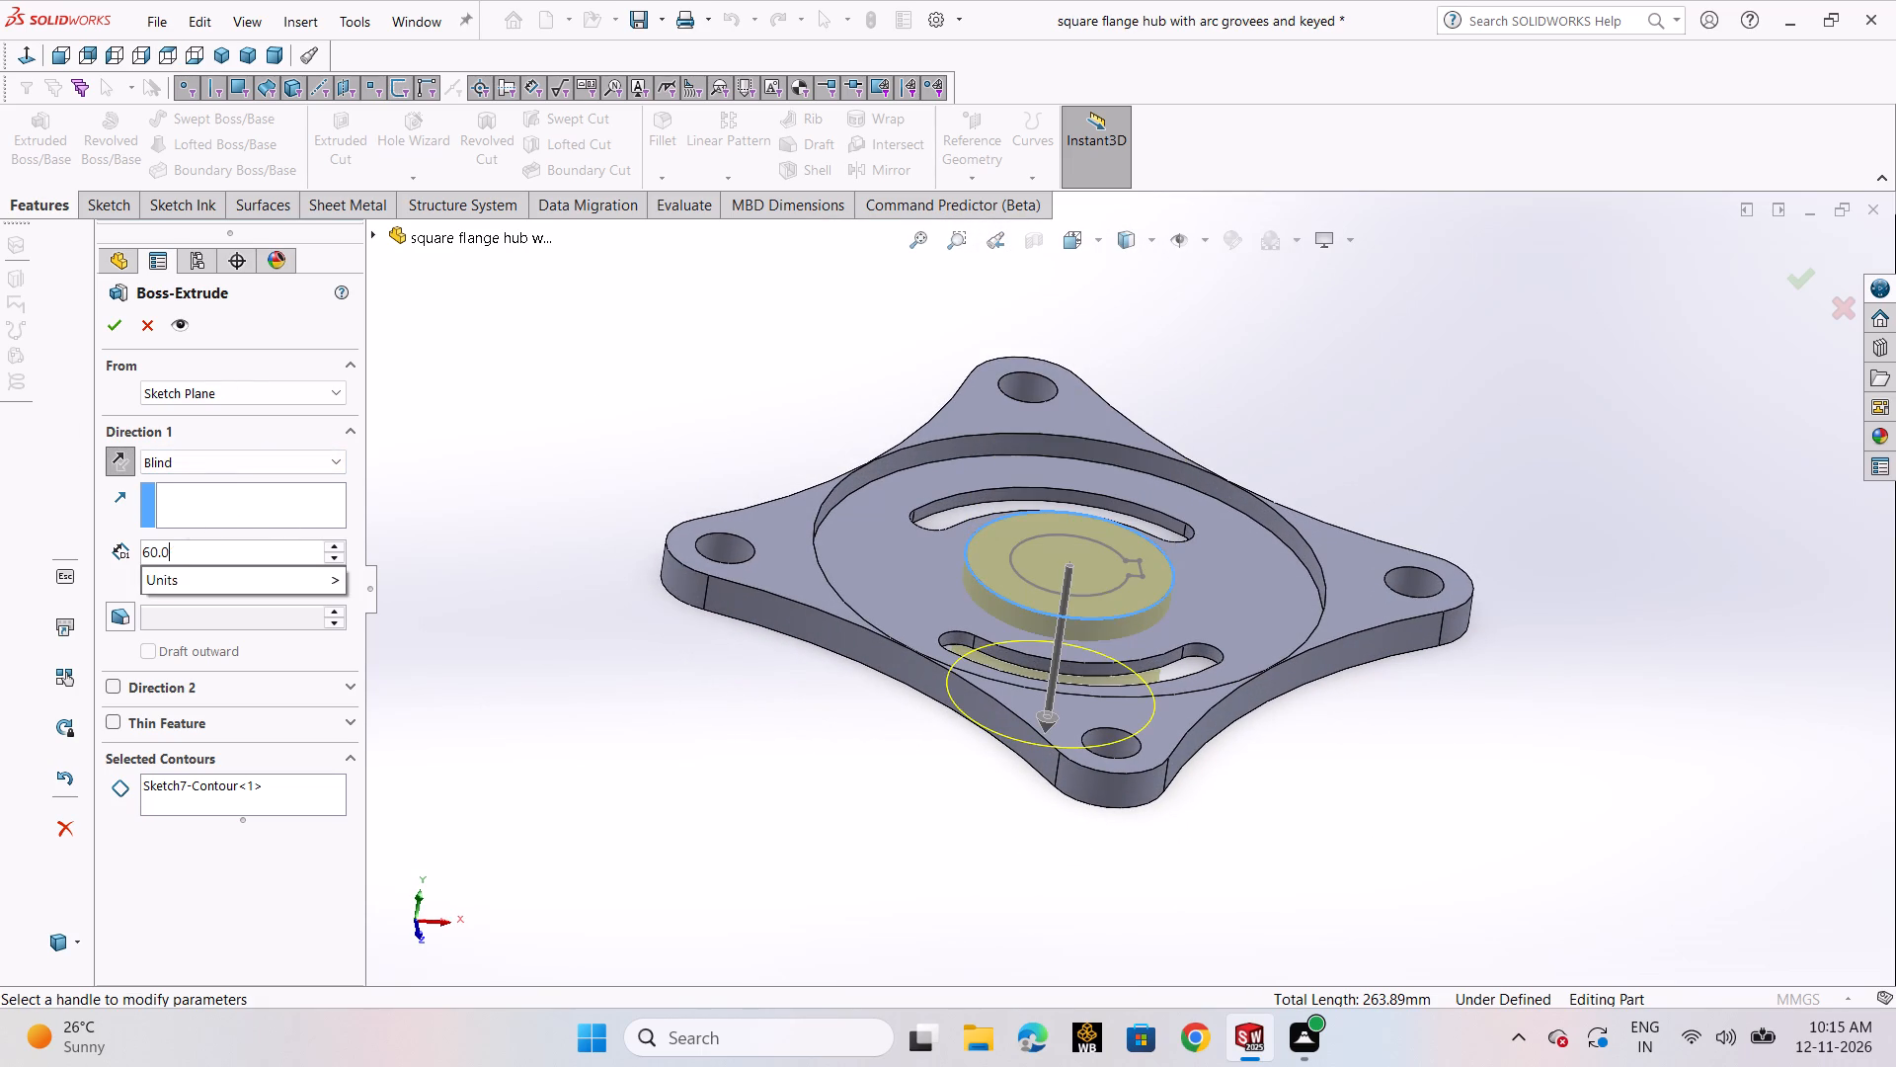
{"action": "key", "text": "BackSpace"}
{"action": "key", "text": "BackSpace"}
{"action": "scroll", "coordinate": [231, 554], "scroll_direction": "up", "scroll_amount": 1}
{"action": "key", "text": "asterisk"}
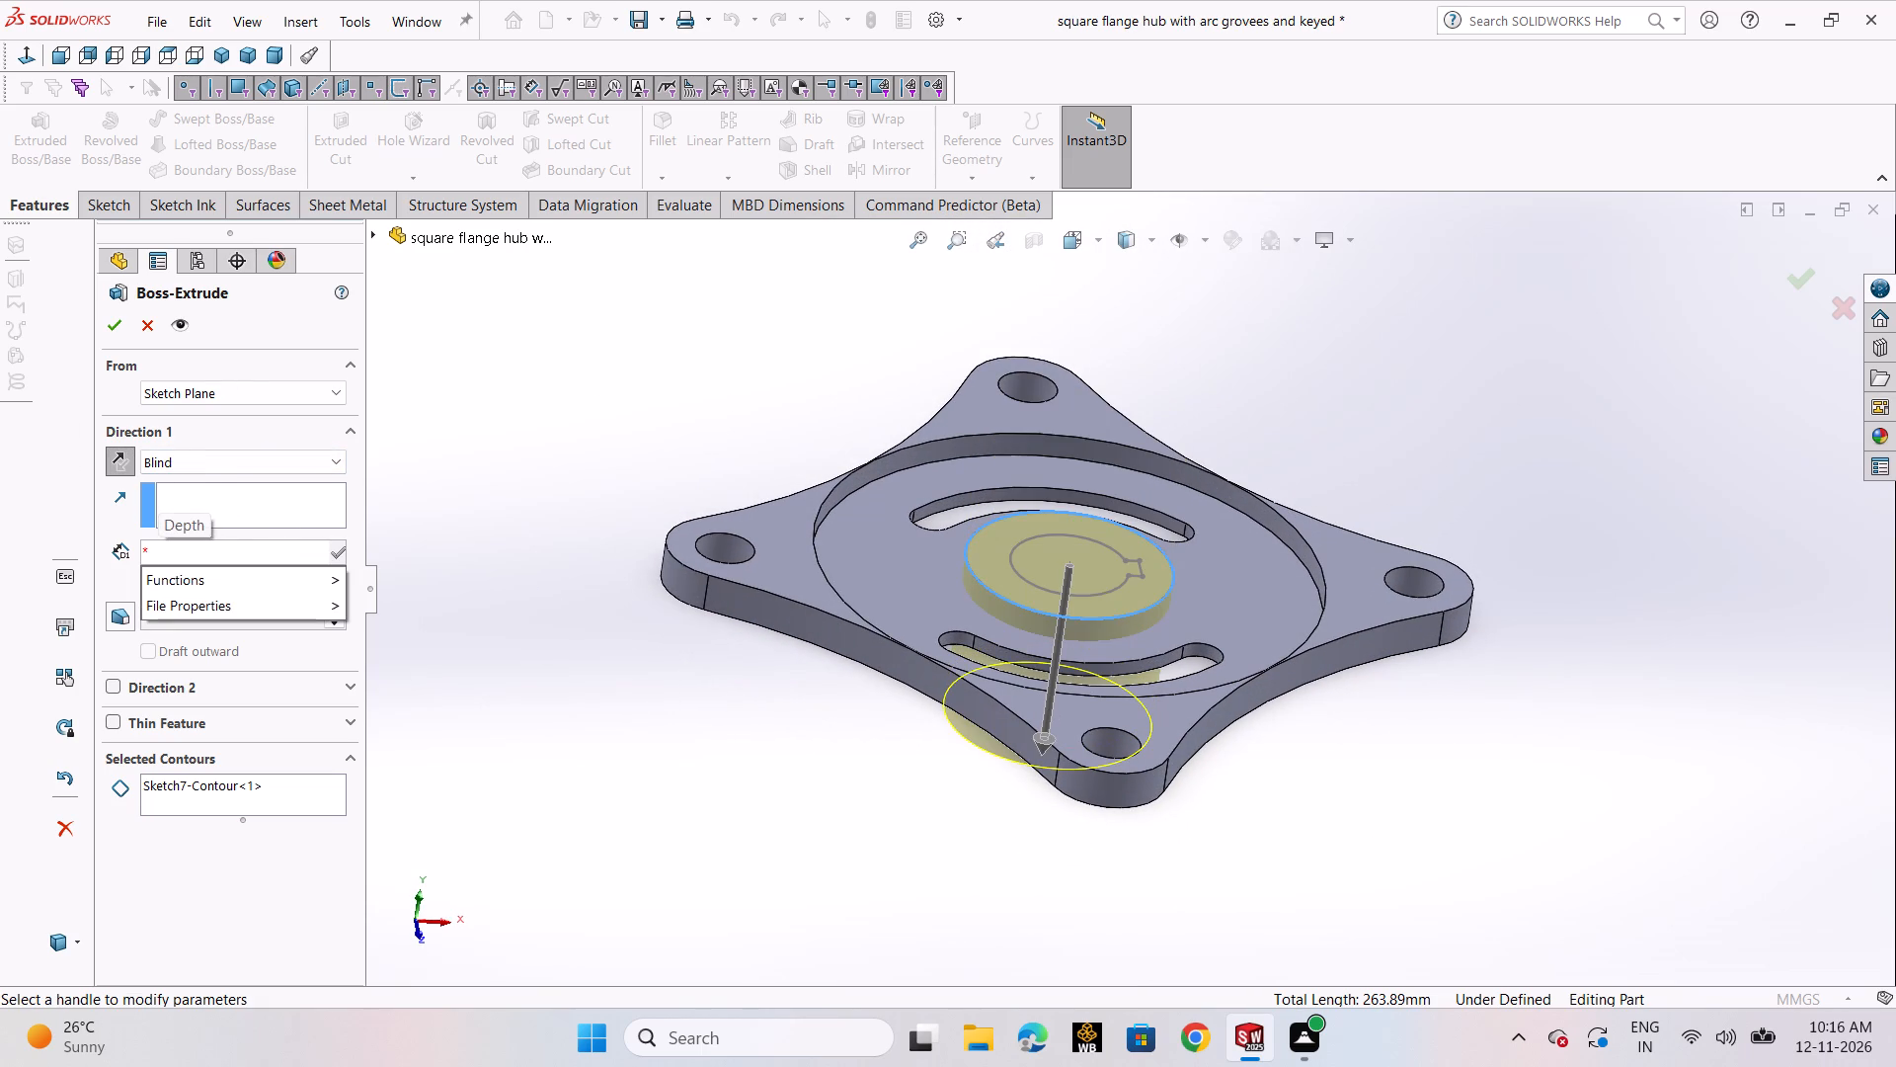
{"action": "key", "text": "3"}
{"action": "key", "text": "Return"}
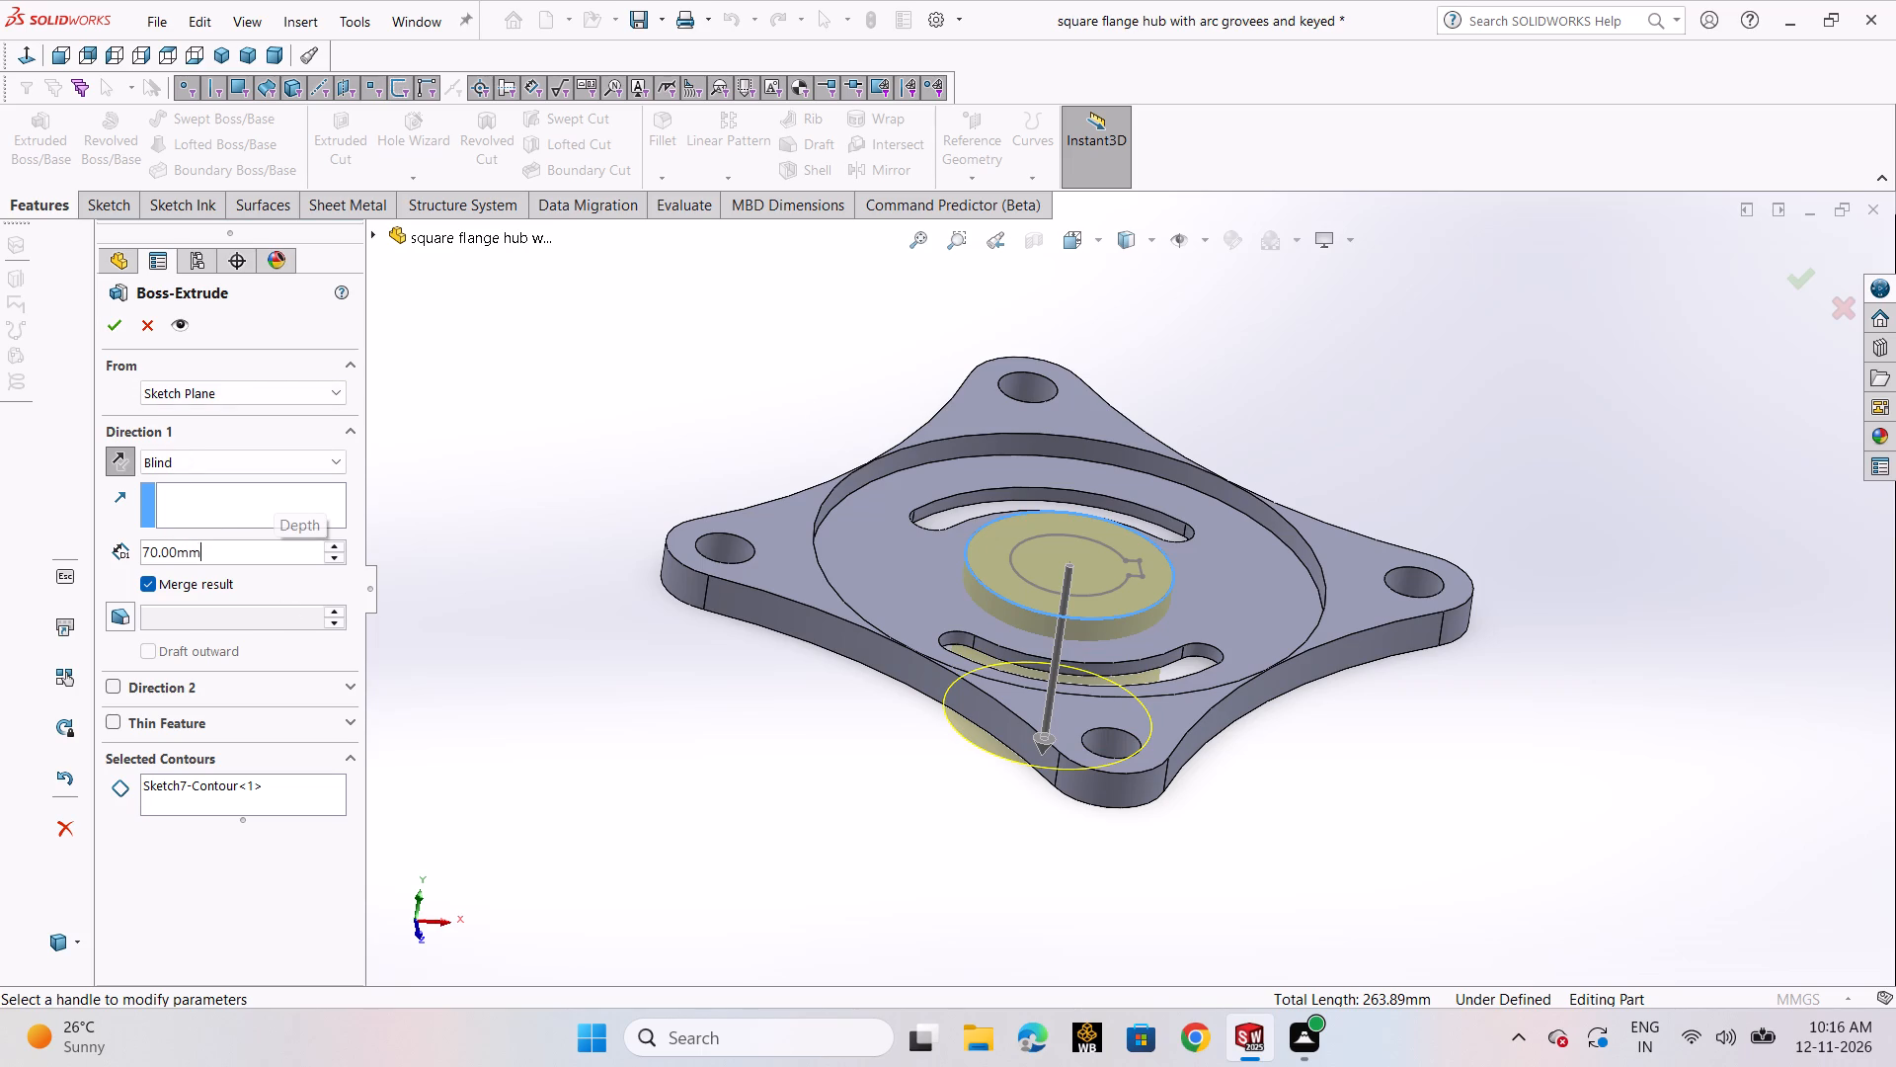
{"action": "key", "text": "BackSpace"}
{"action": "key", "text": "BackSpace"}
{"action": "key", "text": "BackSpace"}
{"action": "key", "text": "BackSpace"}
{"action": "key", "text": "BackSpace"}
{"action": "key", "text": "BackSpace"}
{"action": "key", "text": "BackSpace"}
{"action": "key", "text": "BackSpace"}
{"action": "key", "text": "BackSpace"}
{"action": "key", "text": "BackSpace"}
{"action": "key", "text": "BackSpace"}
{"action": "type", "text": "60*3"}
{"action": "key", "text": "Return"}
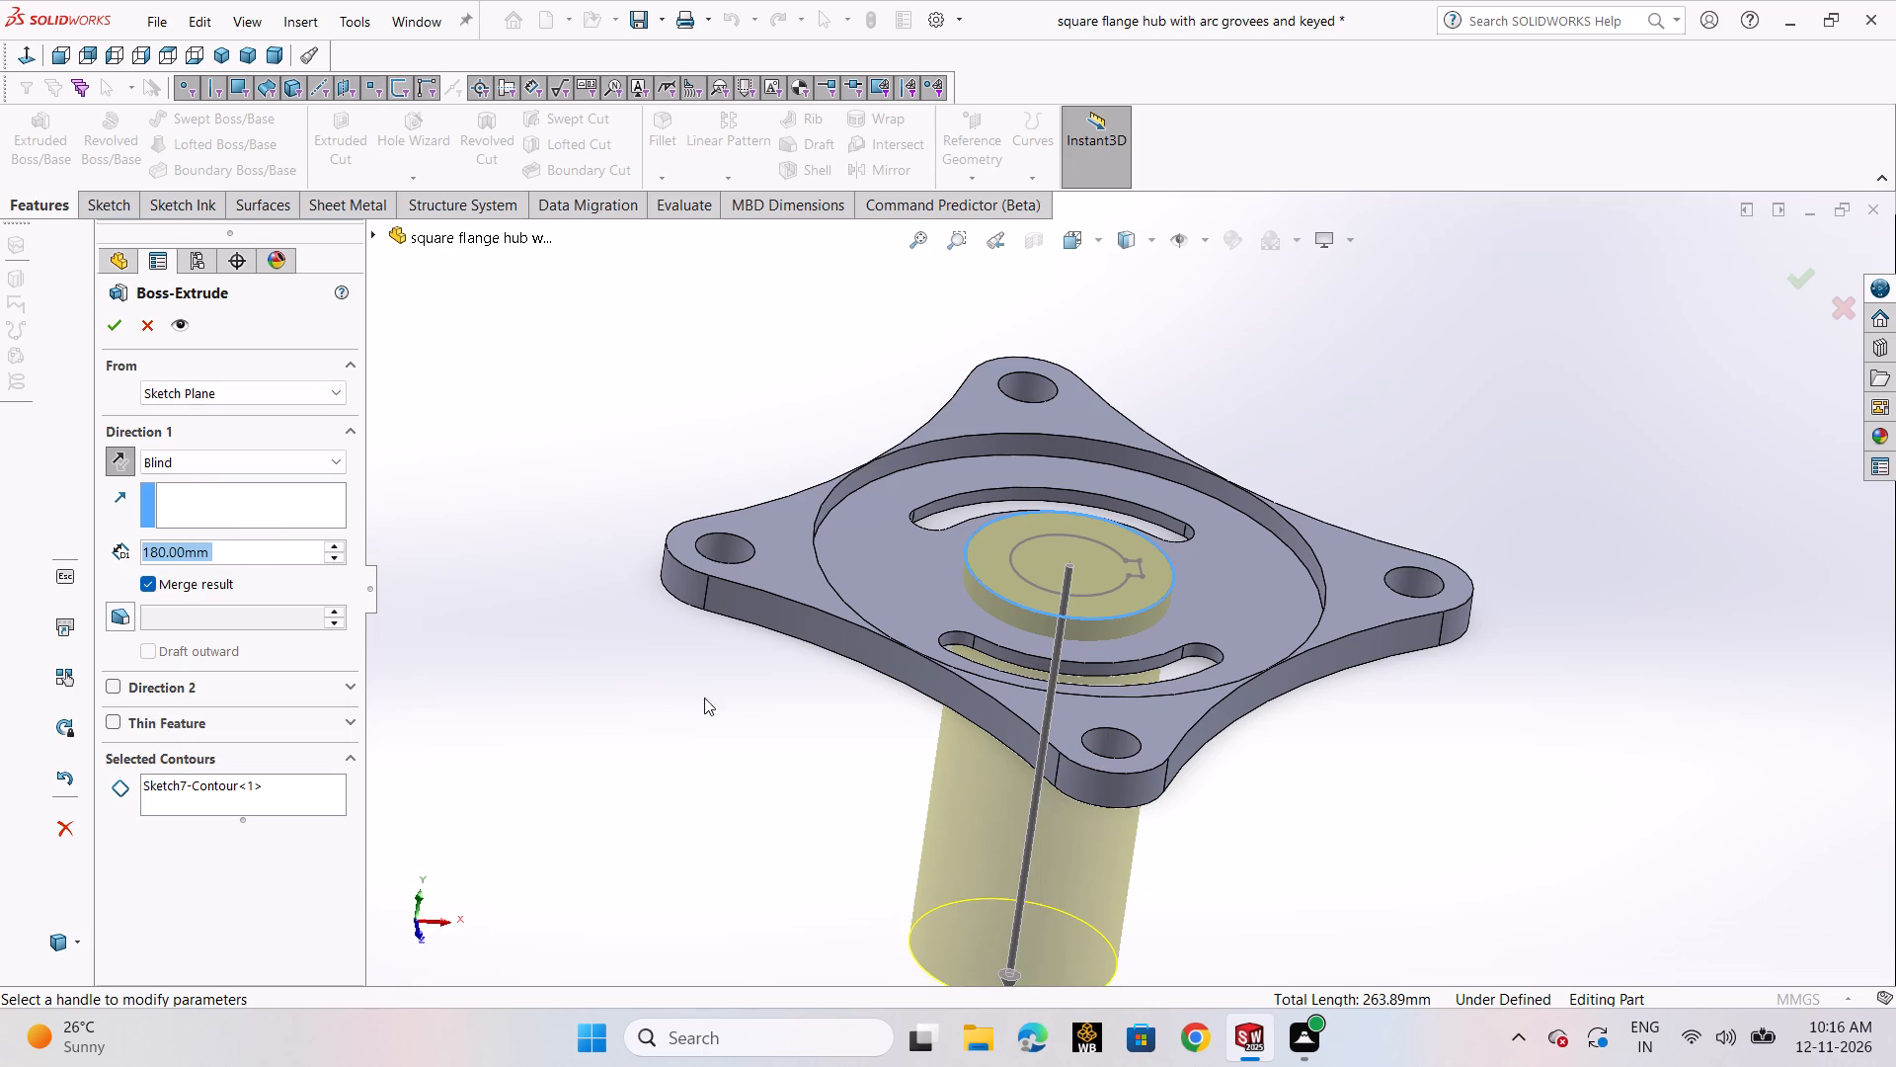
{"action": "scroll", "coordinate": [869, 797], "scroll_direction": "up", "scroll_amount": 2}
{"action": "left_click", "coordinate": [122, 334]}
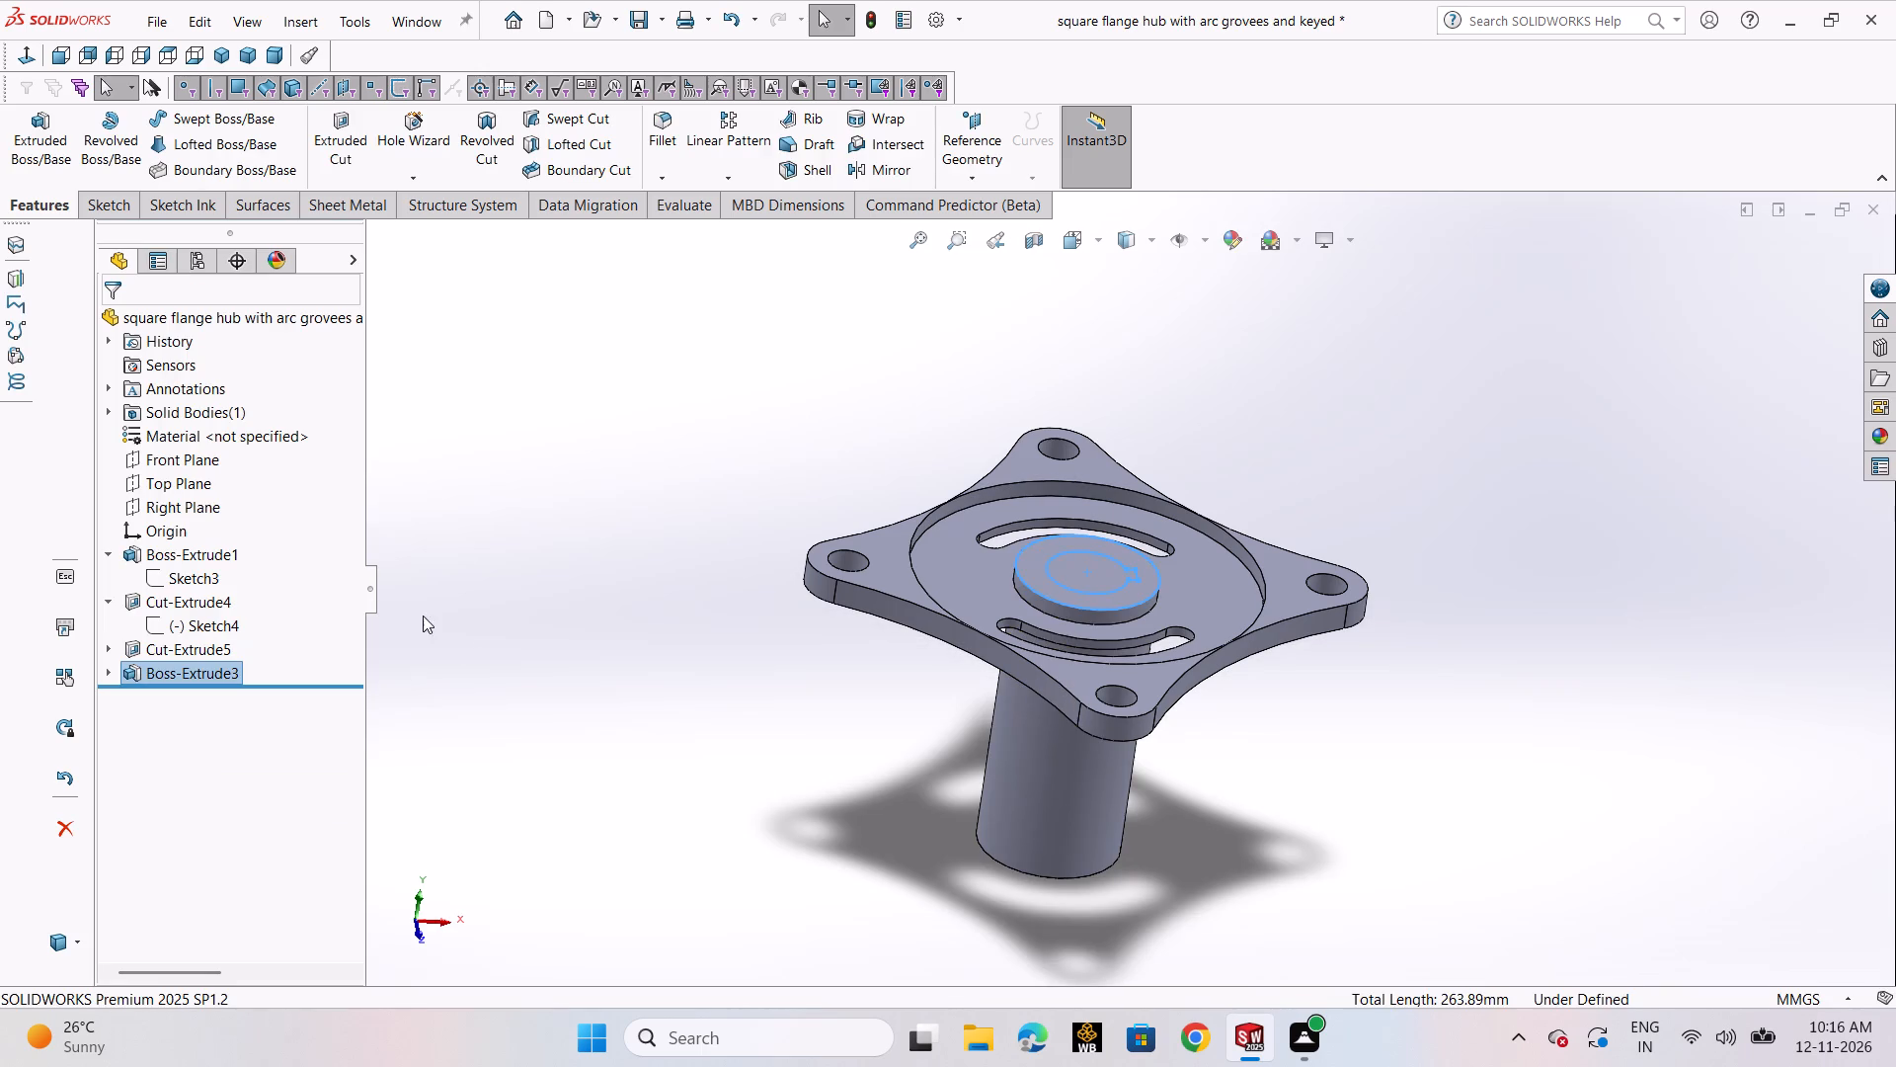
{"action": "left_click", "coordinate": [574, 693]}
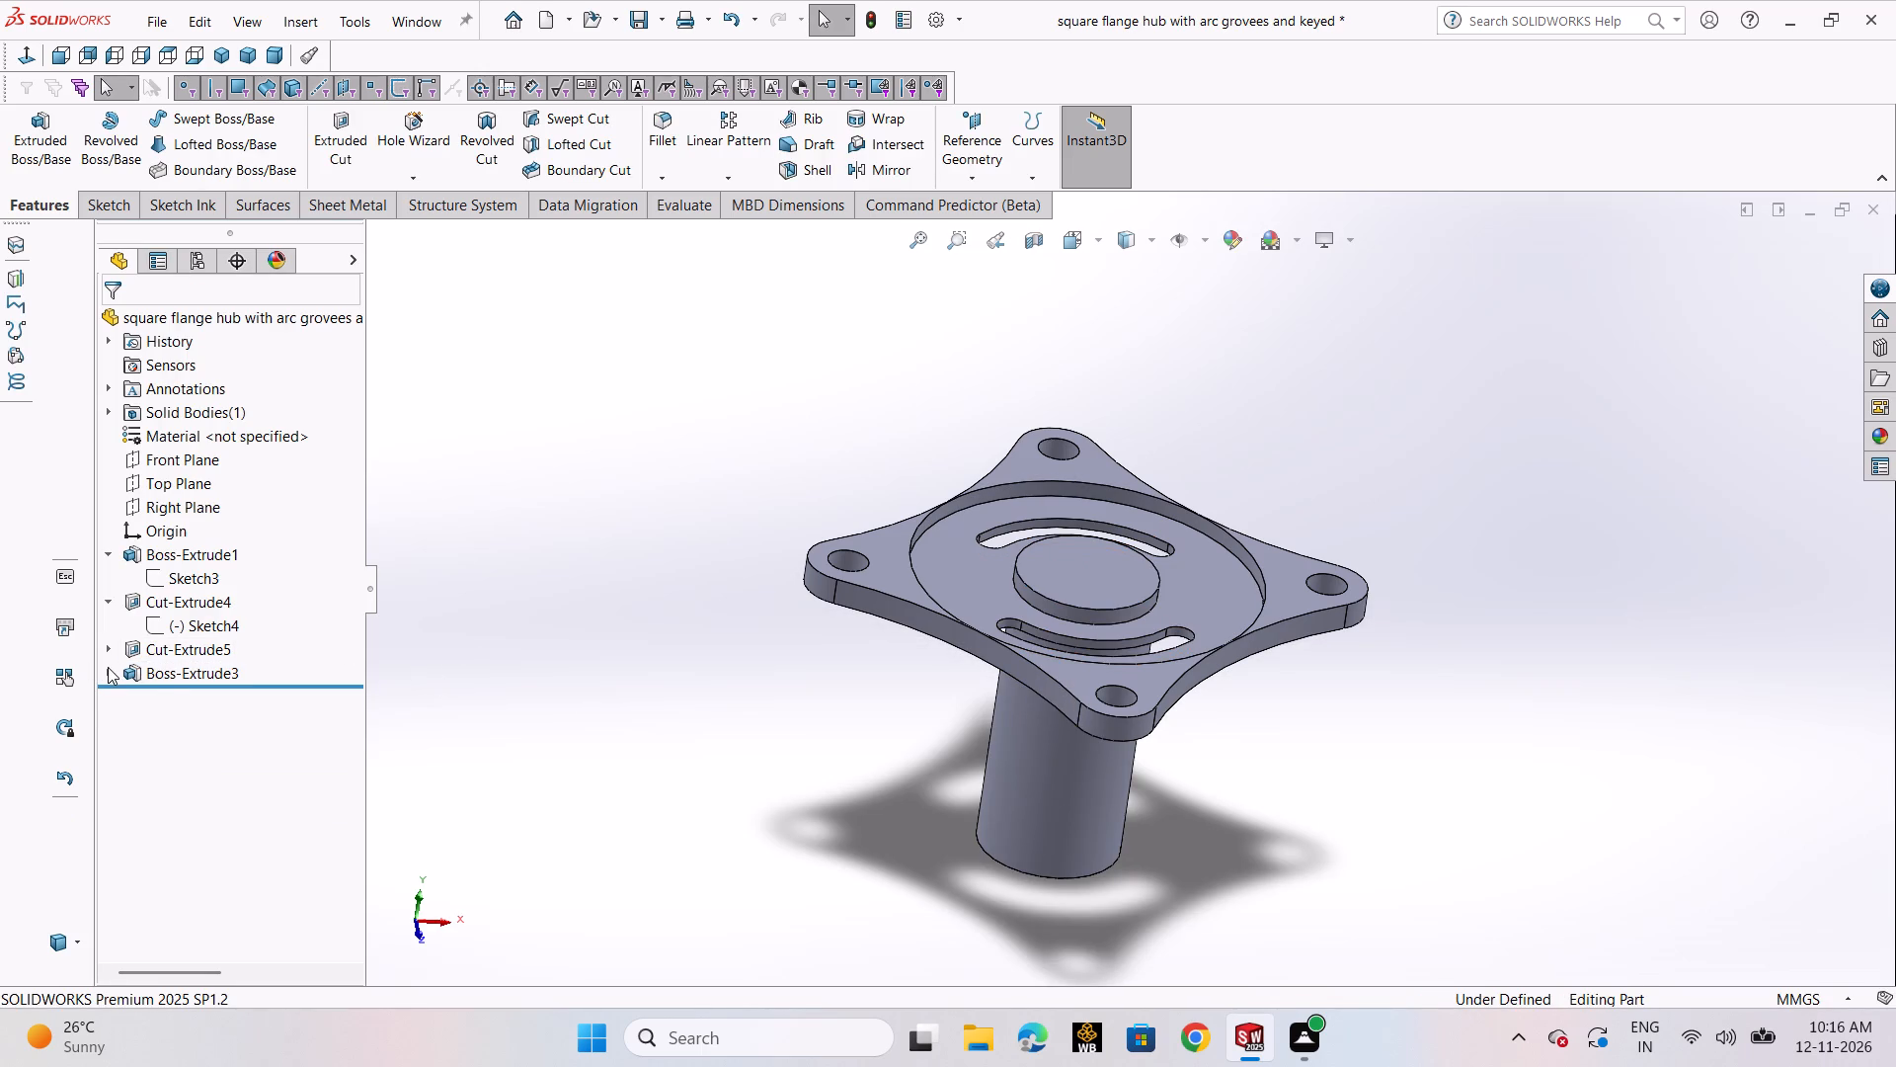
Reopen the hub boss's sketch to examine the bore and keyway profile, and exit it.
{"action": "left_click", "coordinate": [108, 667]}
{"action": "left_click", "coordinate": [178, 698]}
{"action": "left_click", "coordinate": [206, 635]}
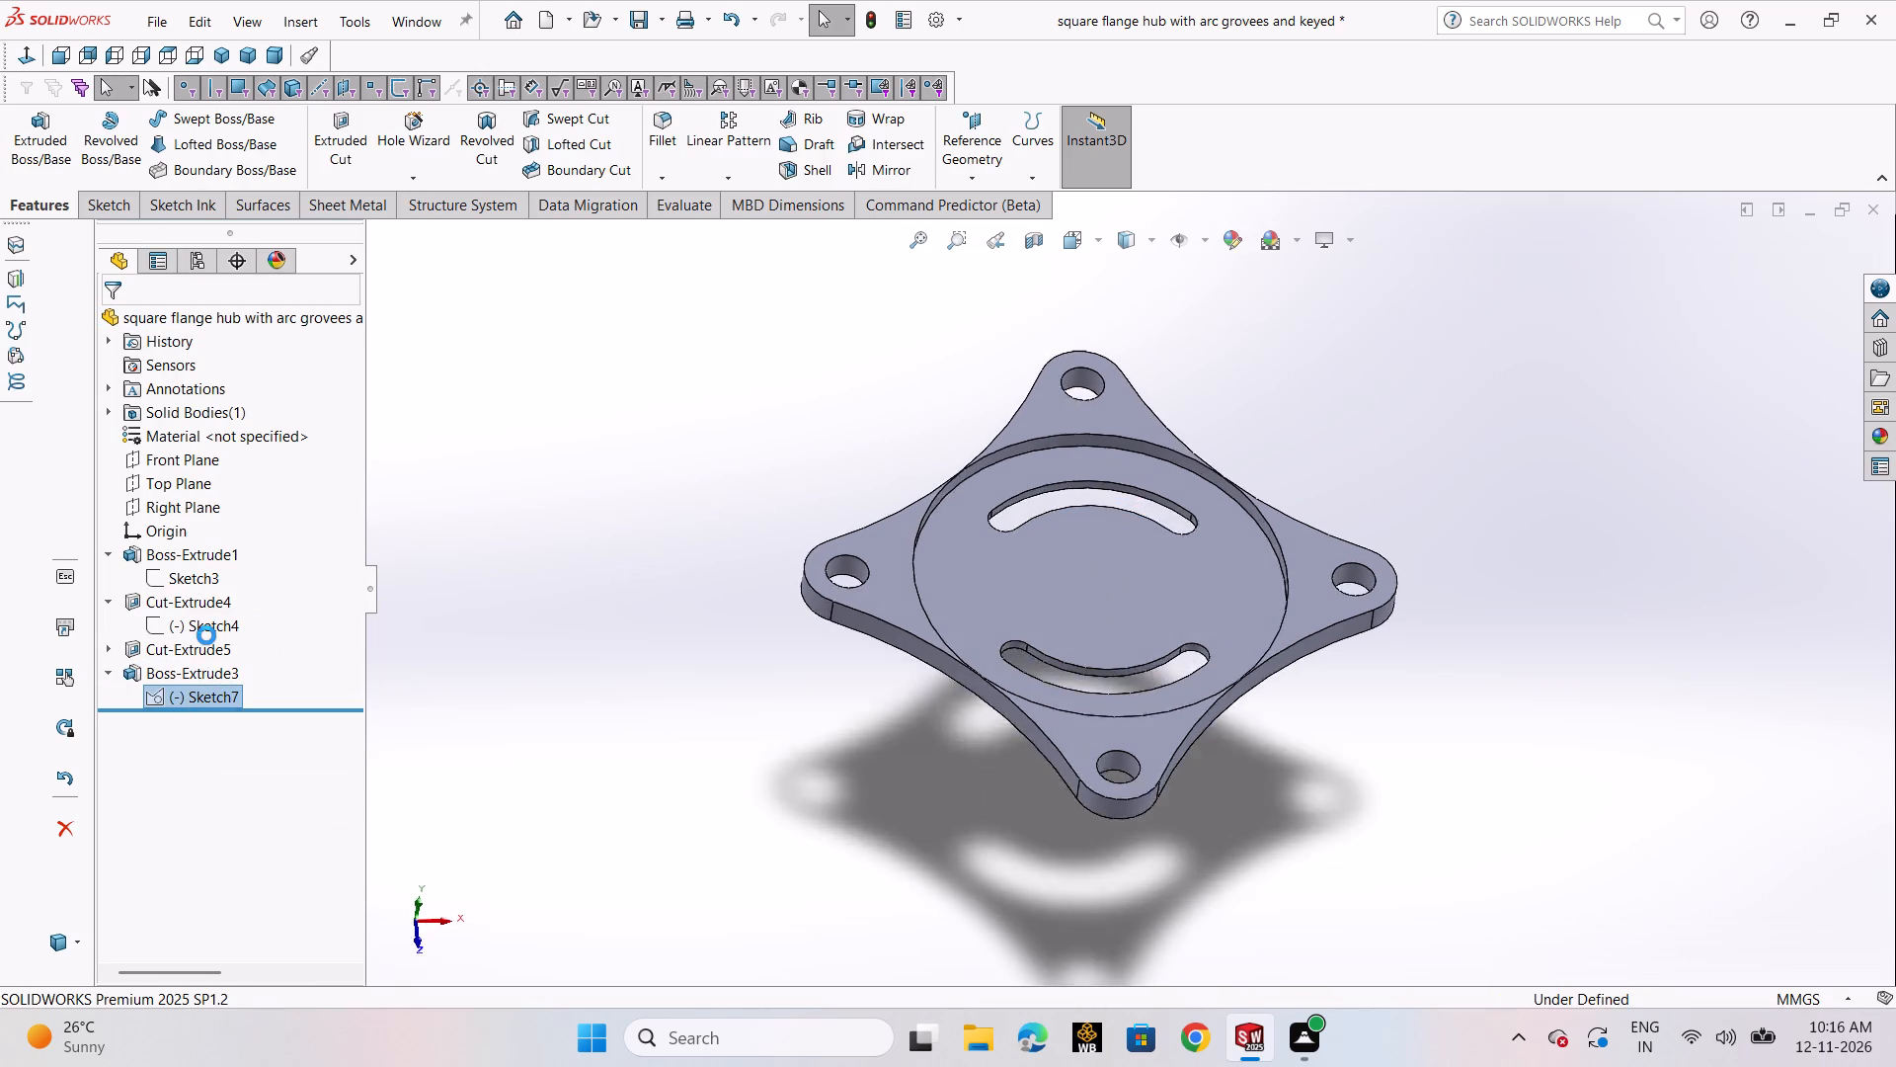
{"action": "scroll", "coordinate": [1257, 607], "scroll_direction": "down", "scroll_amount": 3}
{"action": "scroll", "coordinate": [1162, 590], "scroll_direction": "down", "scroll_amount": 2}
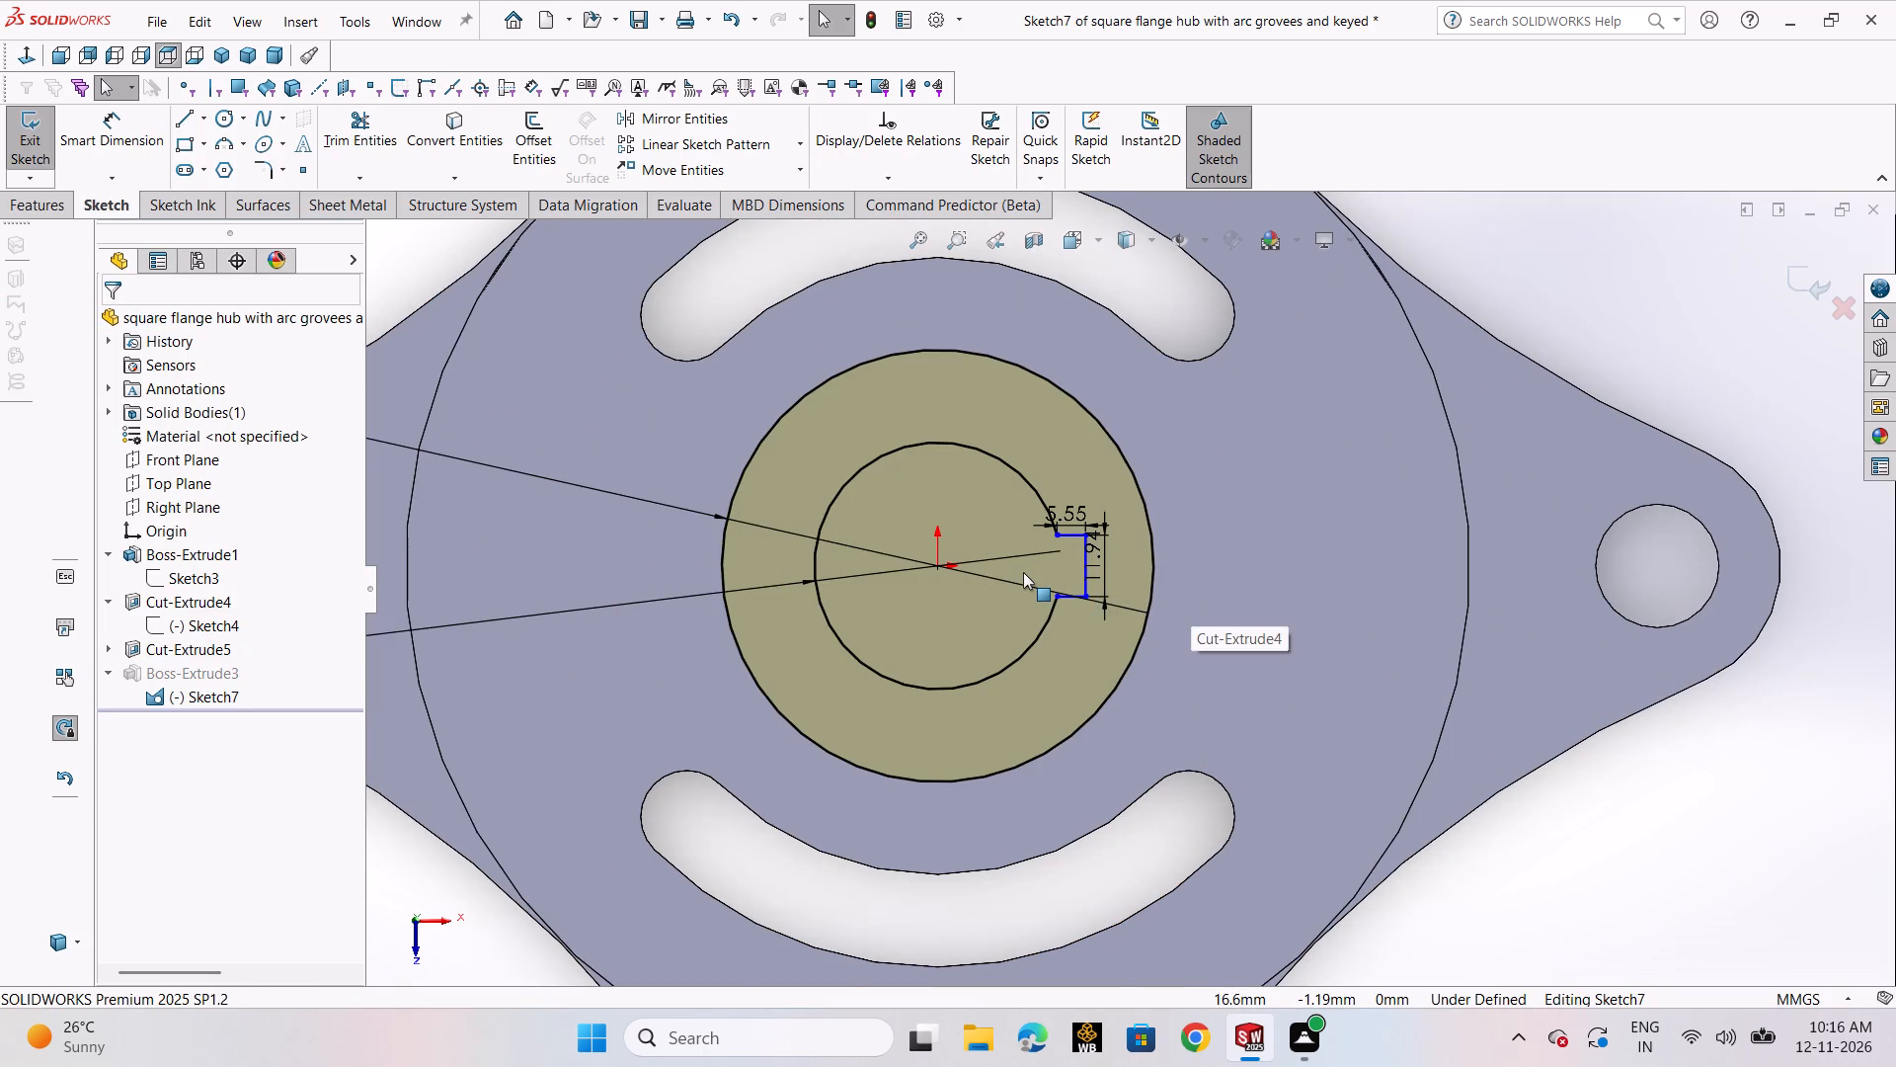
{"action": "scroll", "coordinate": [1023, 572], "scroll_direction": "up", "scroll_amount": 6}
{"action": "left_click", "coordinate": [618, 708]}
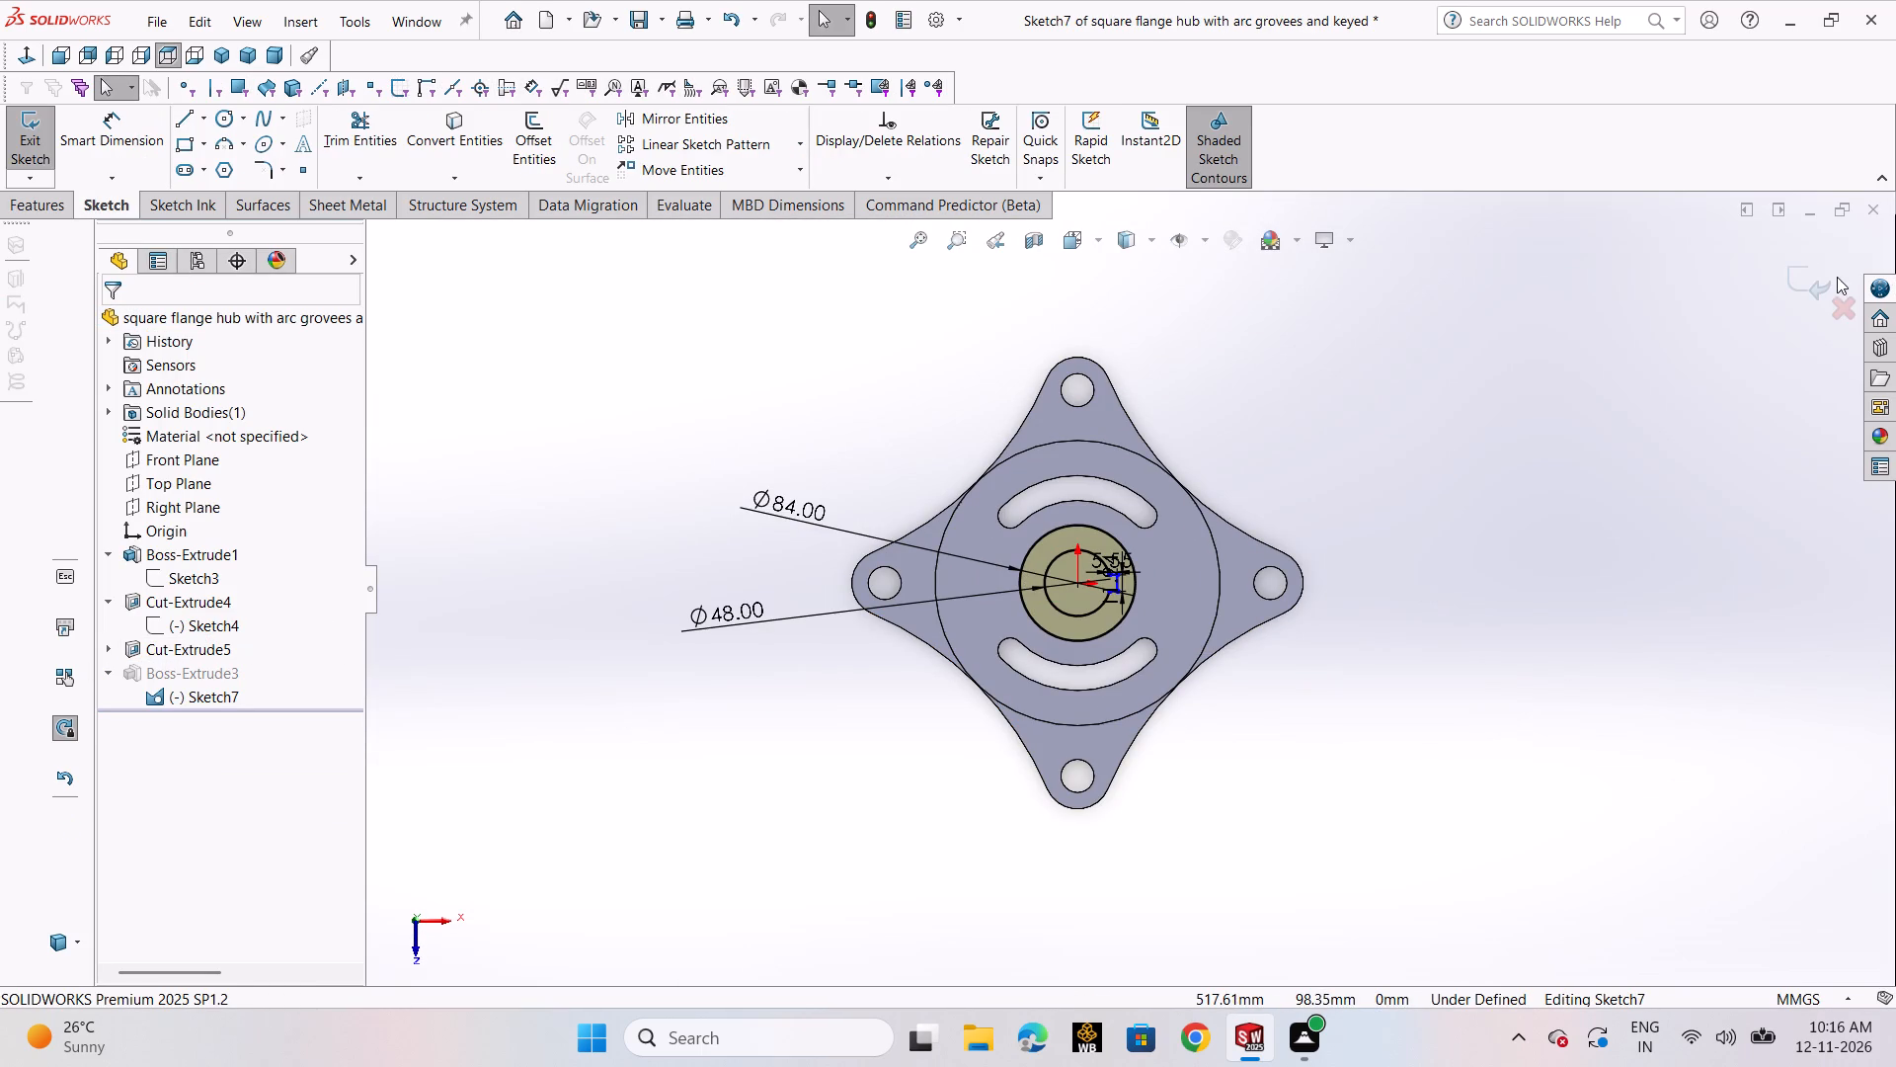
{"action": "left_click", "coordinate": [1811, 277]}
{"action": "left_click", "coordinate": [1367, 504]}
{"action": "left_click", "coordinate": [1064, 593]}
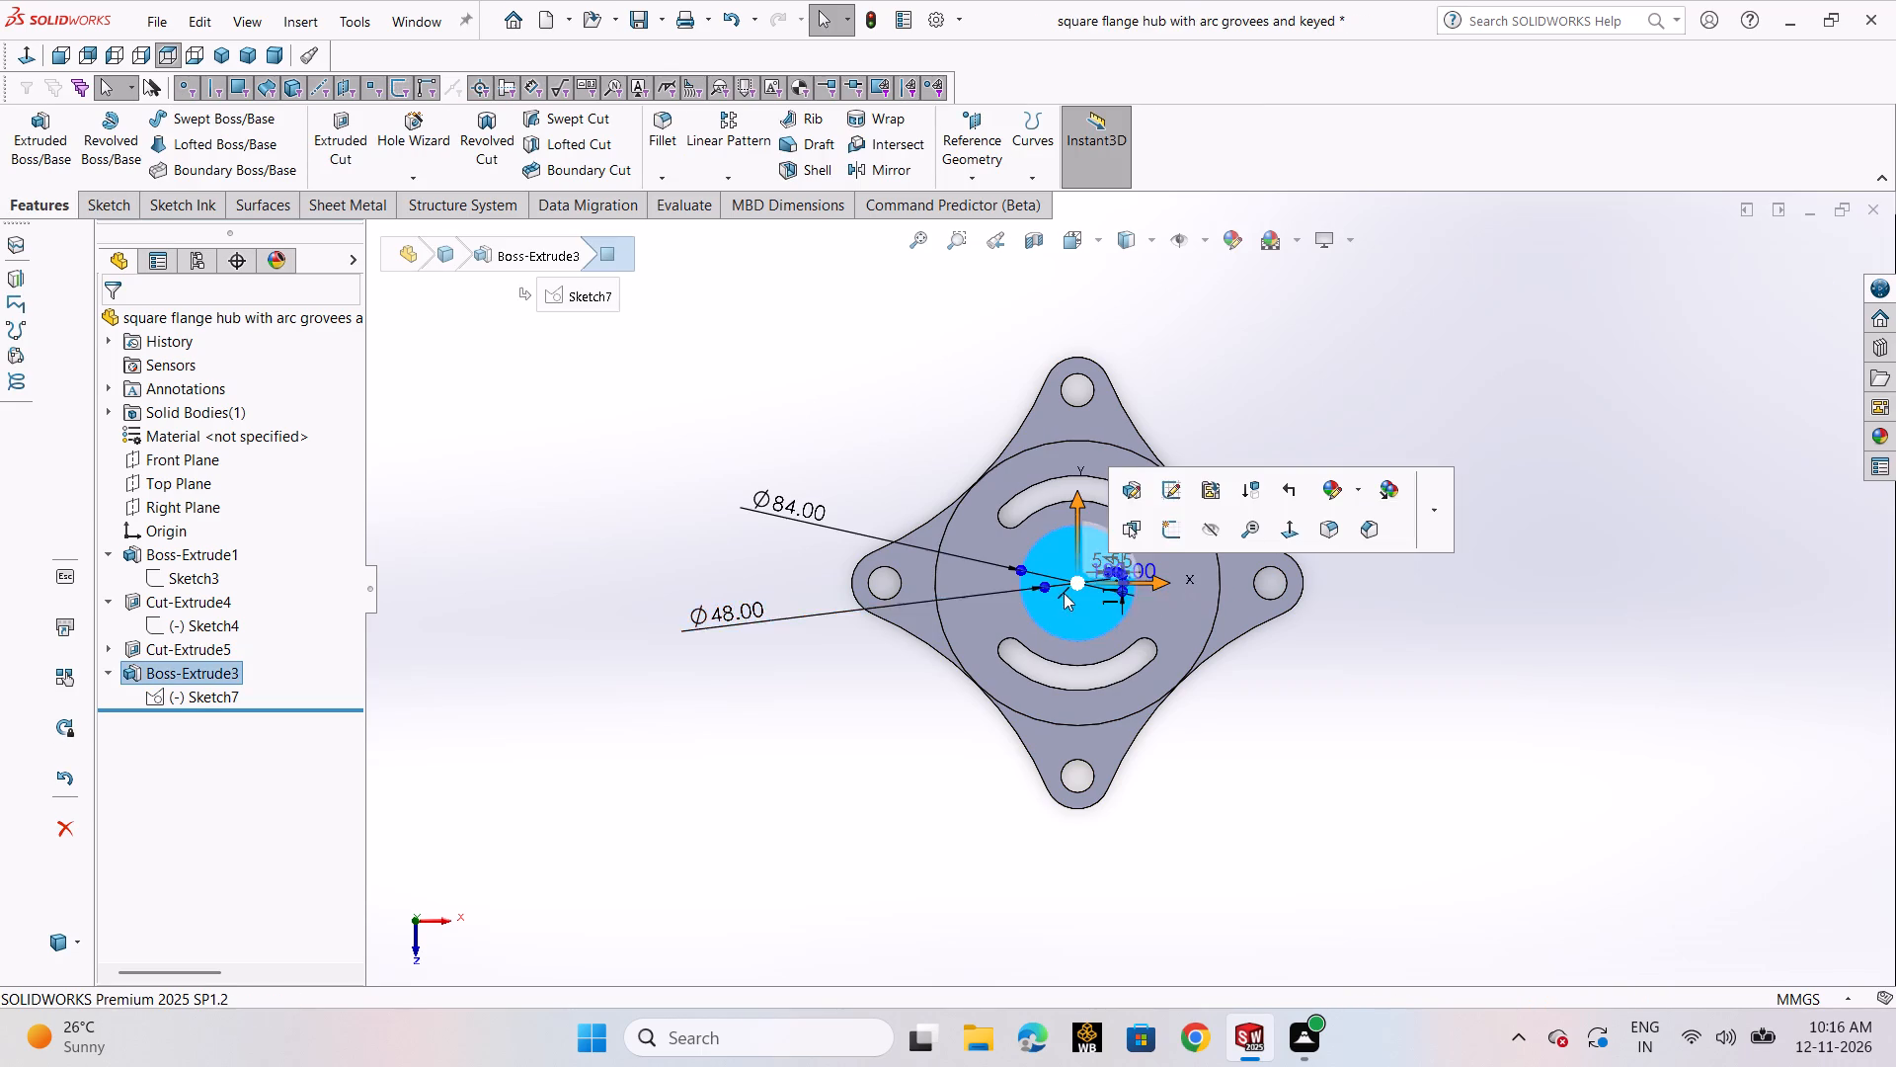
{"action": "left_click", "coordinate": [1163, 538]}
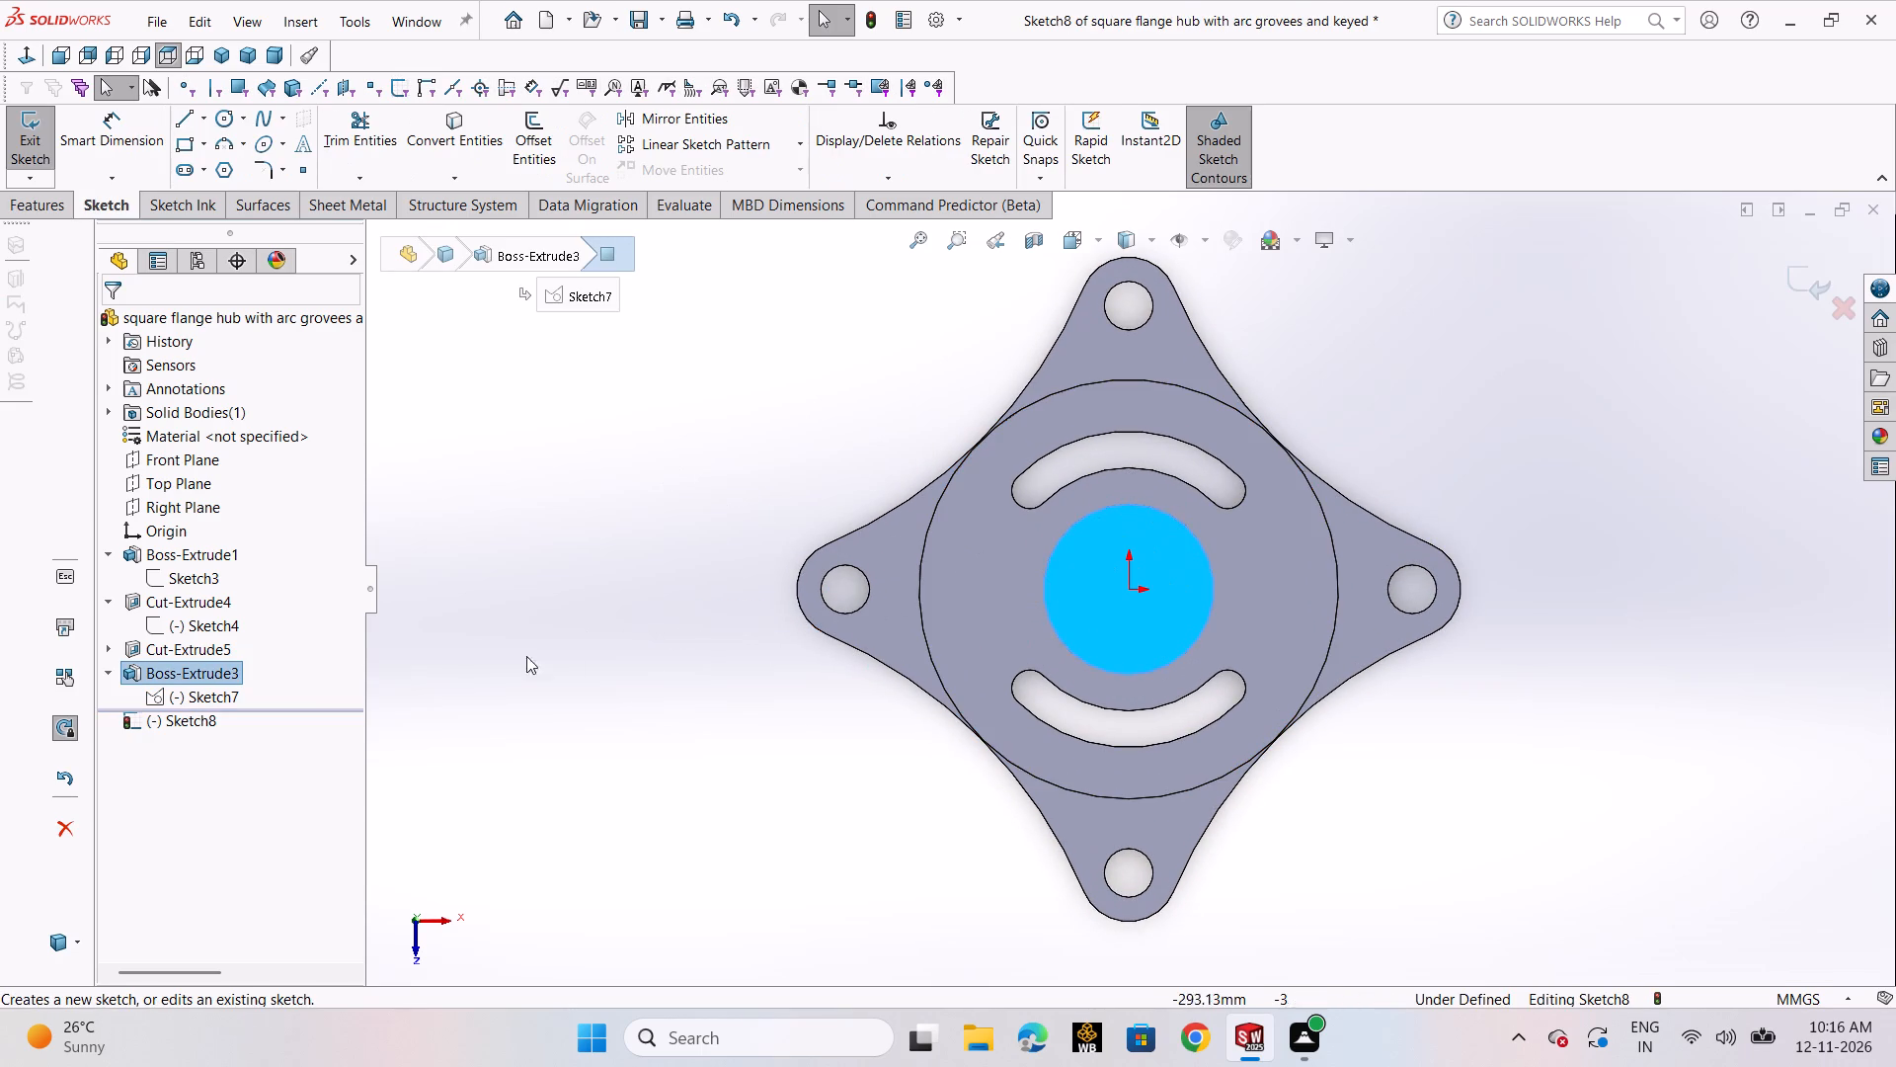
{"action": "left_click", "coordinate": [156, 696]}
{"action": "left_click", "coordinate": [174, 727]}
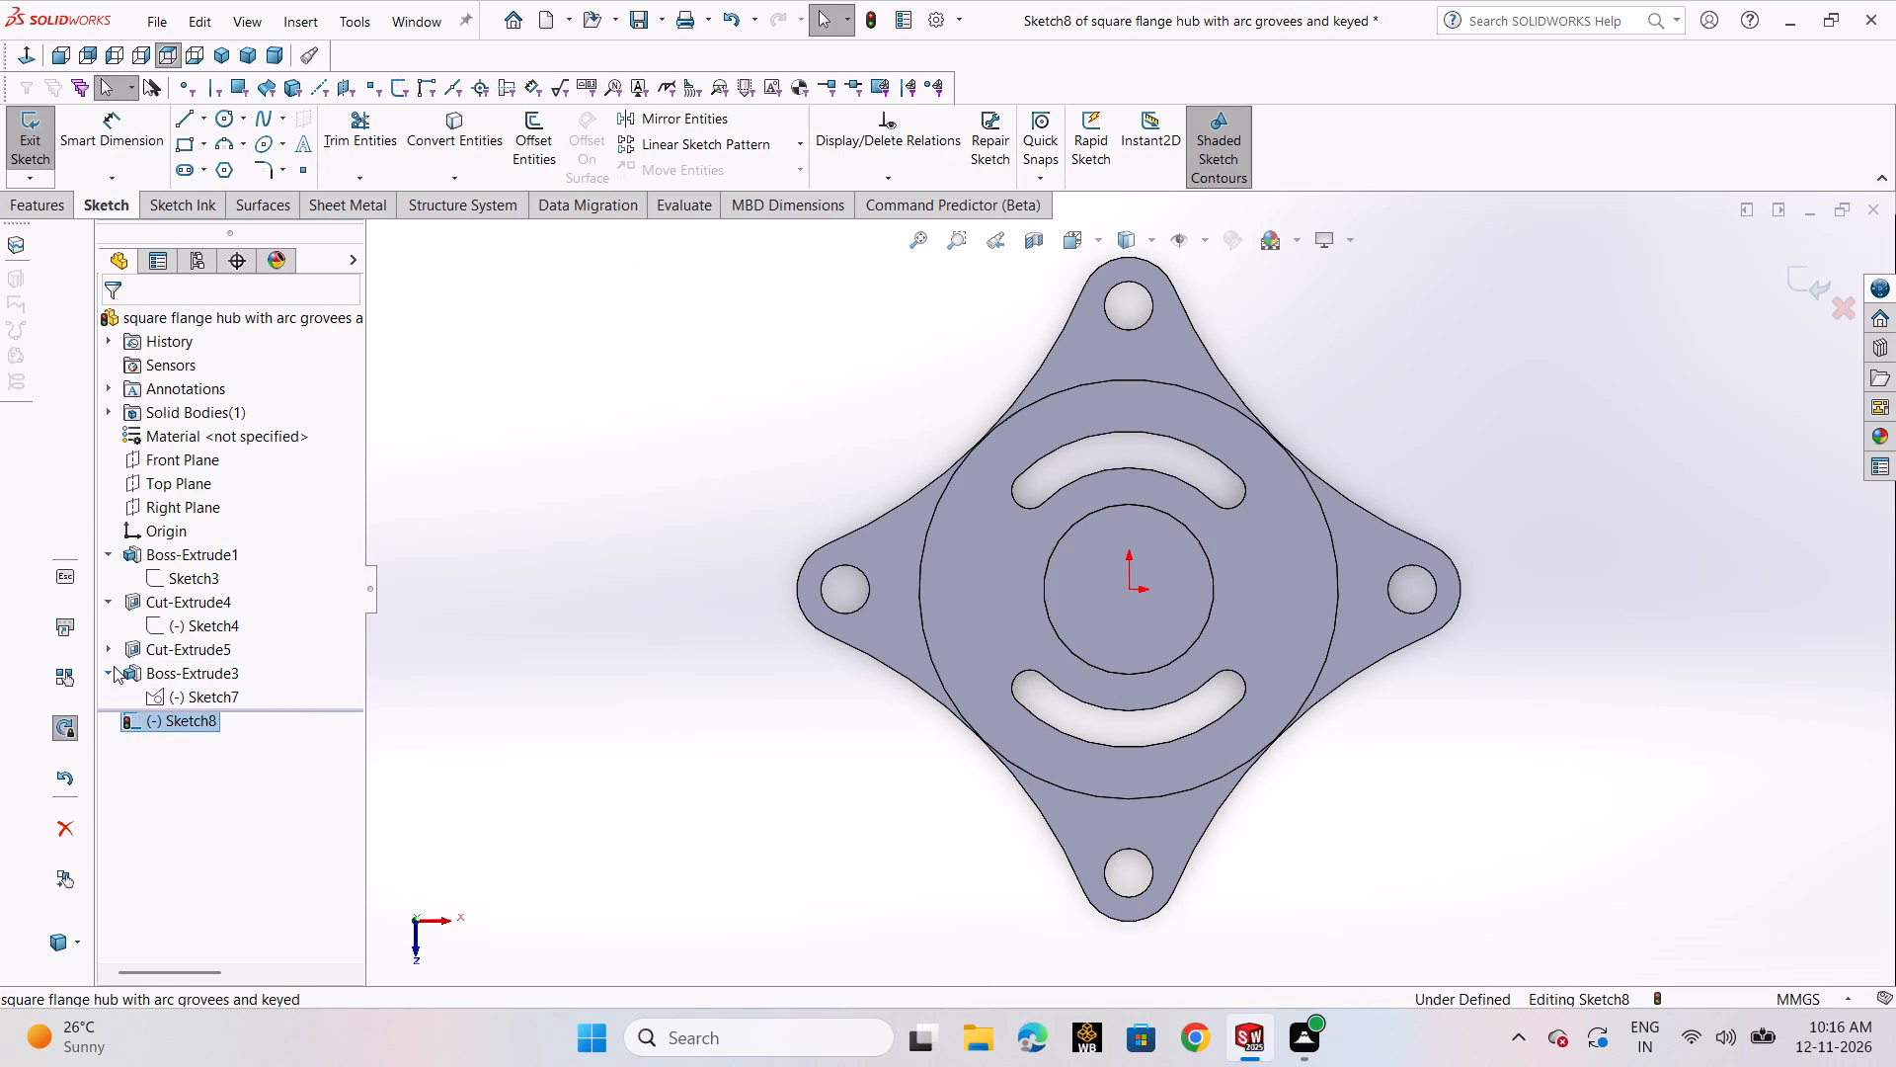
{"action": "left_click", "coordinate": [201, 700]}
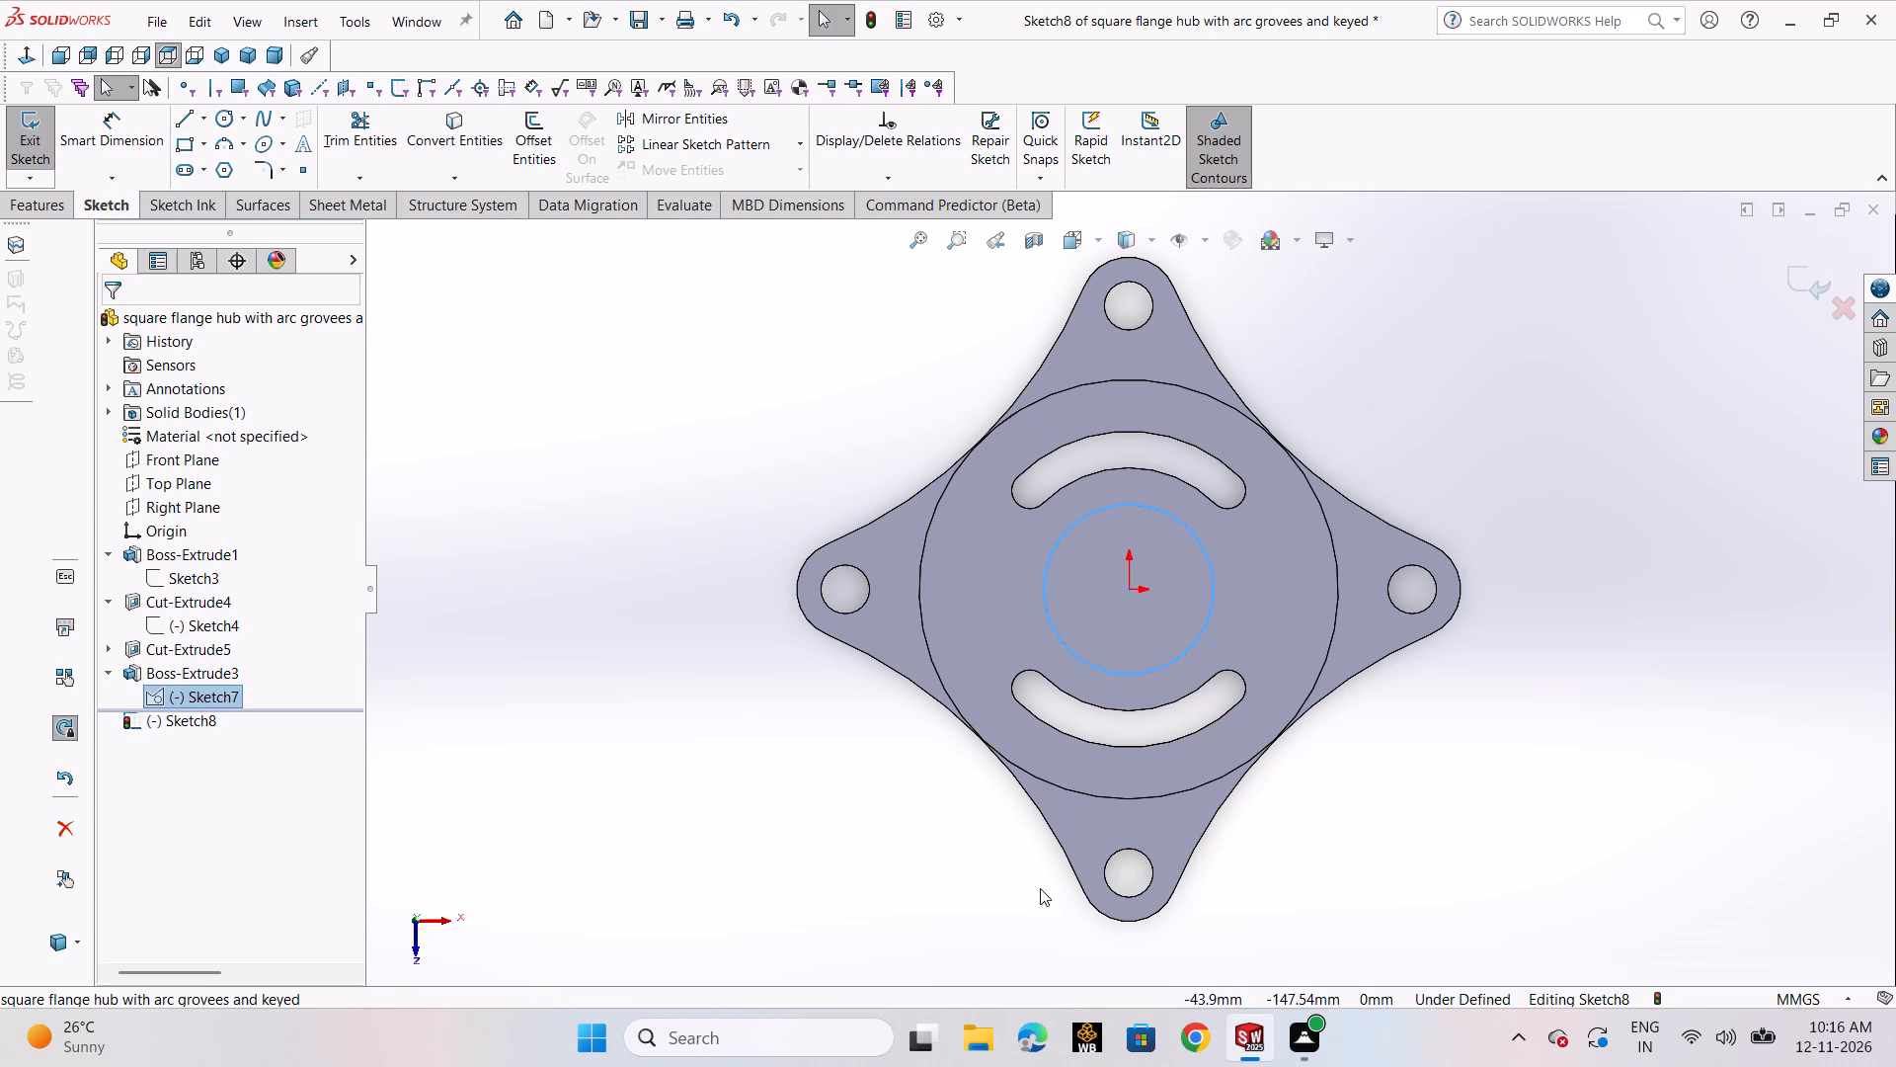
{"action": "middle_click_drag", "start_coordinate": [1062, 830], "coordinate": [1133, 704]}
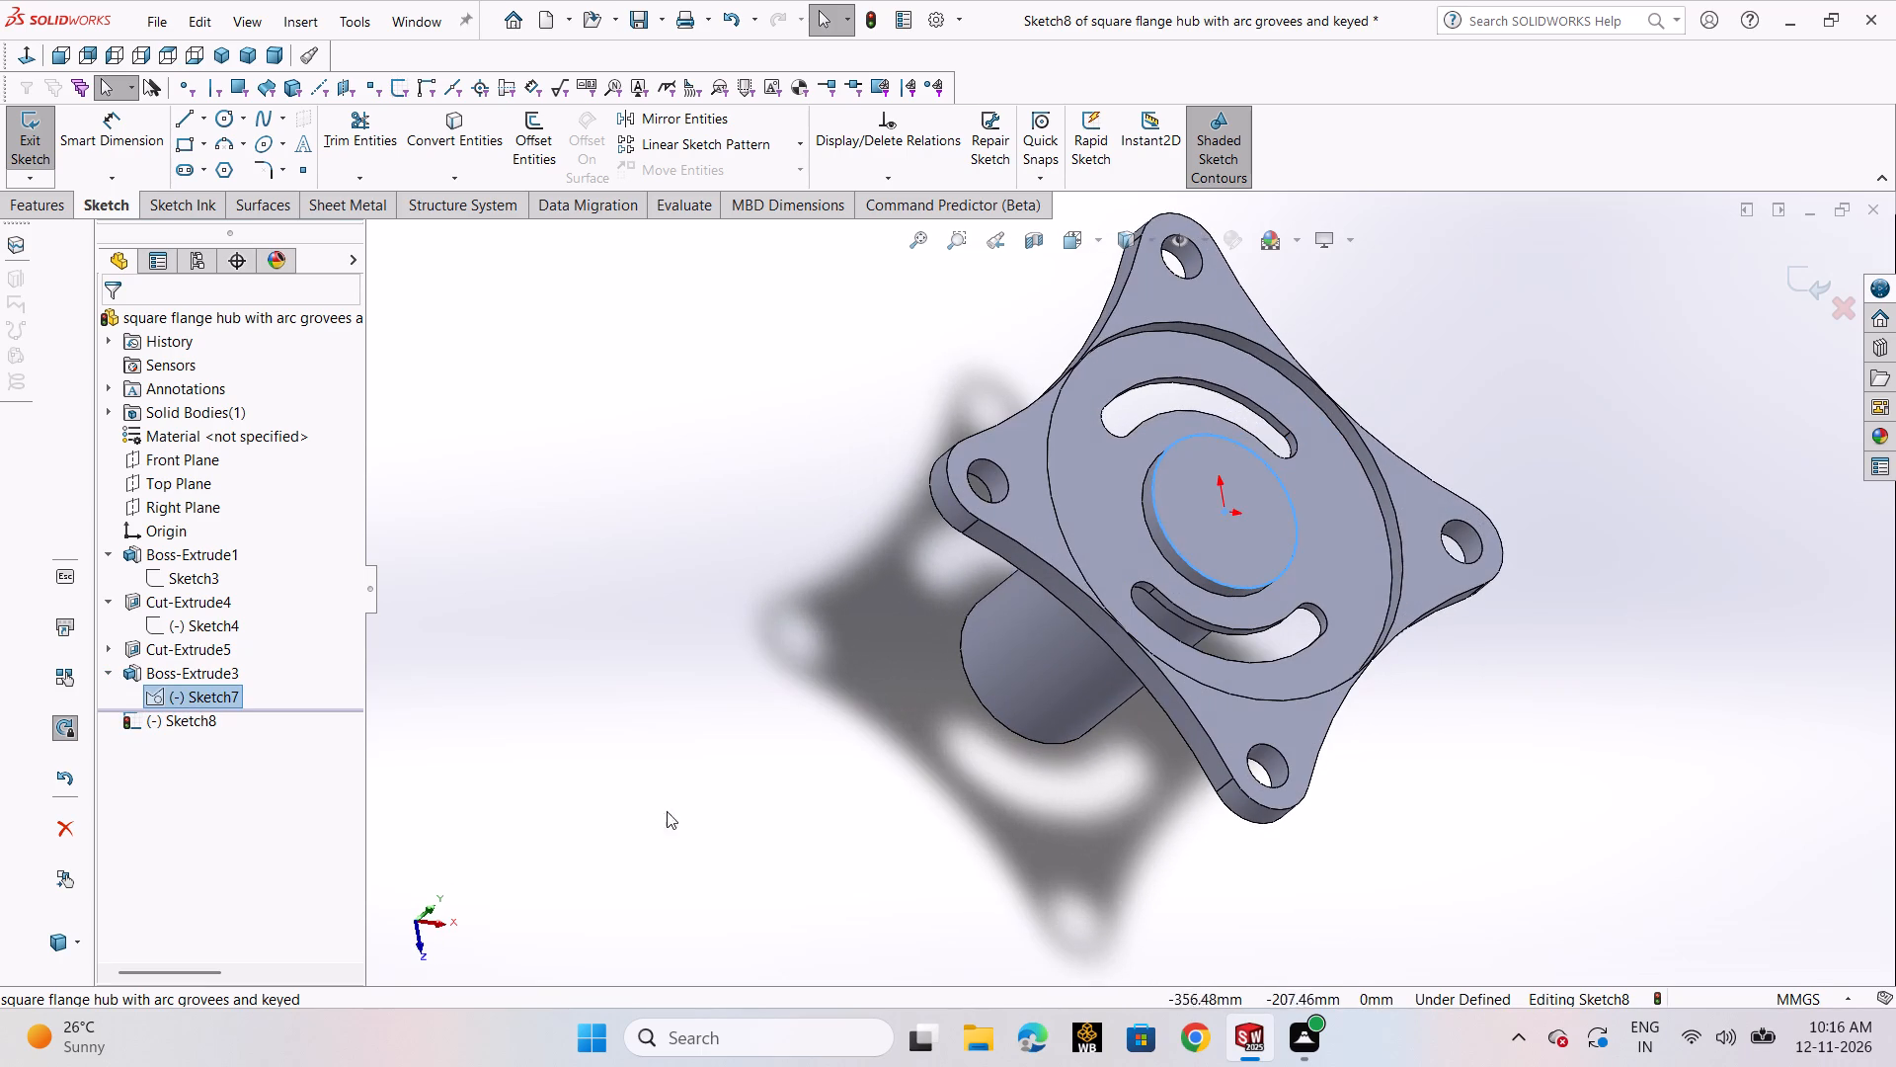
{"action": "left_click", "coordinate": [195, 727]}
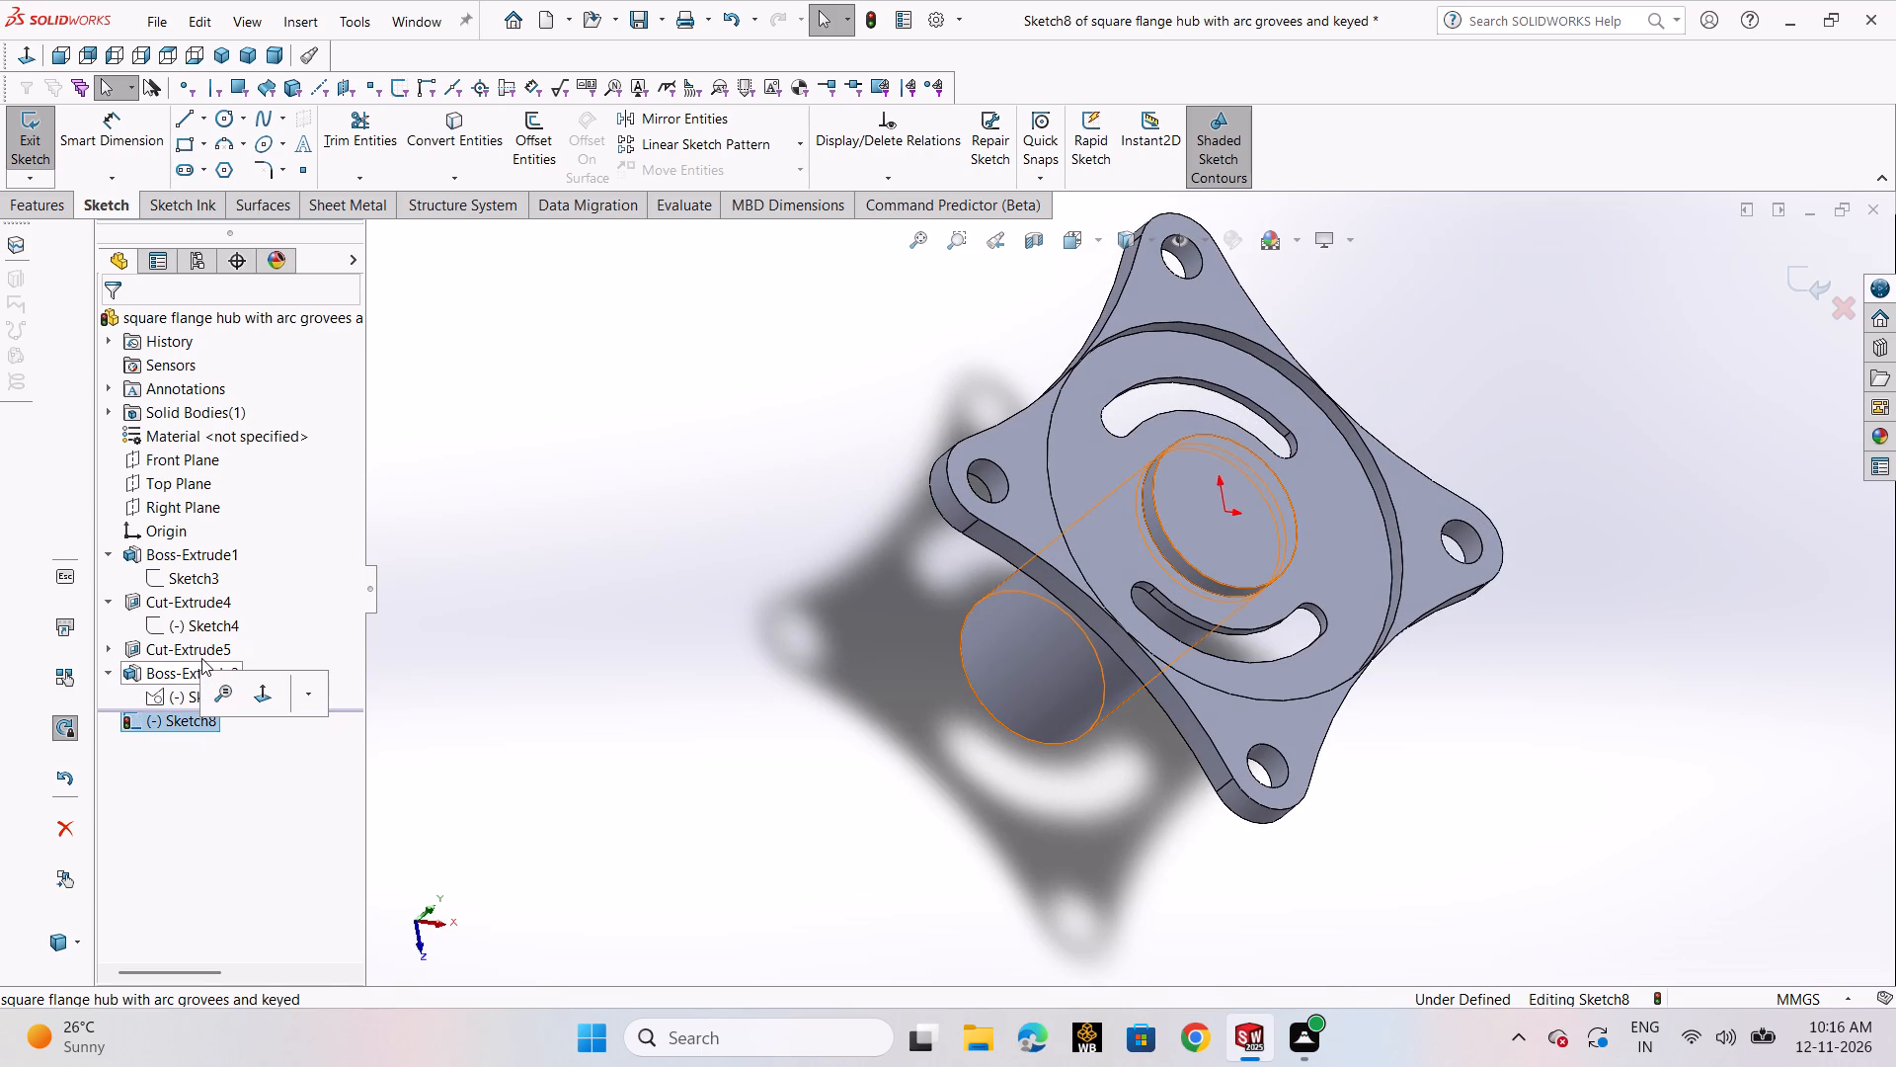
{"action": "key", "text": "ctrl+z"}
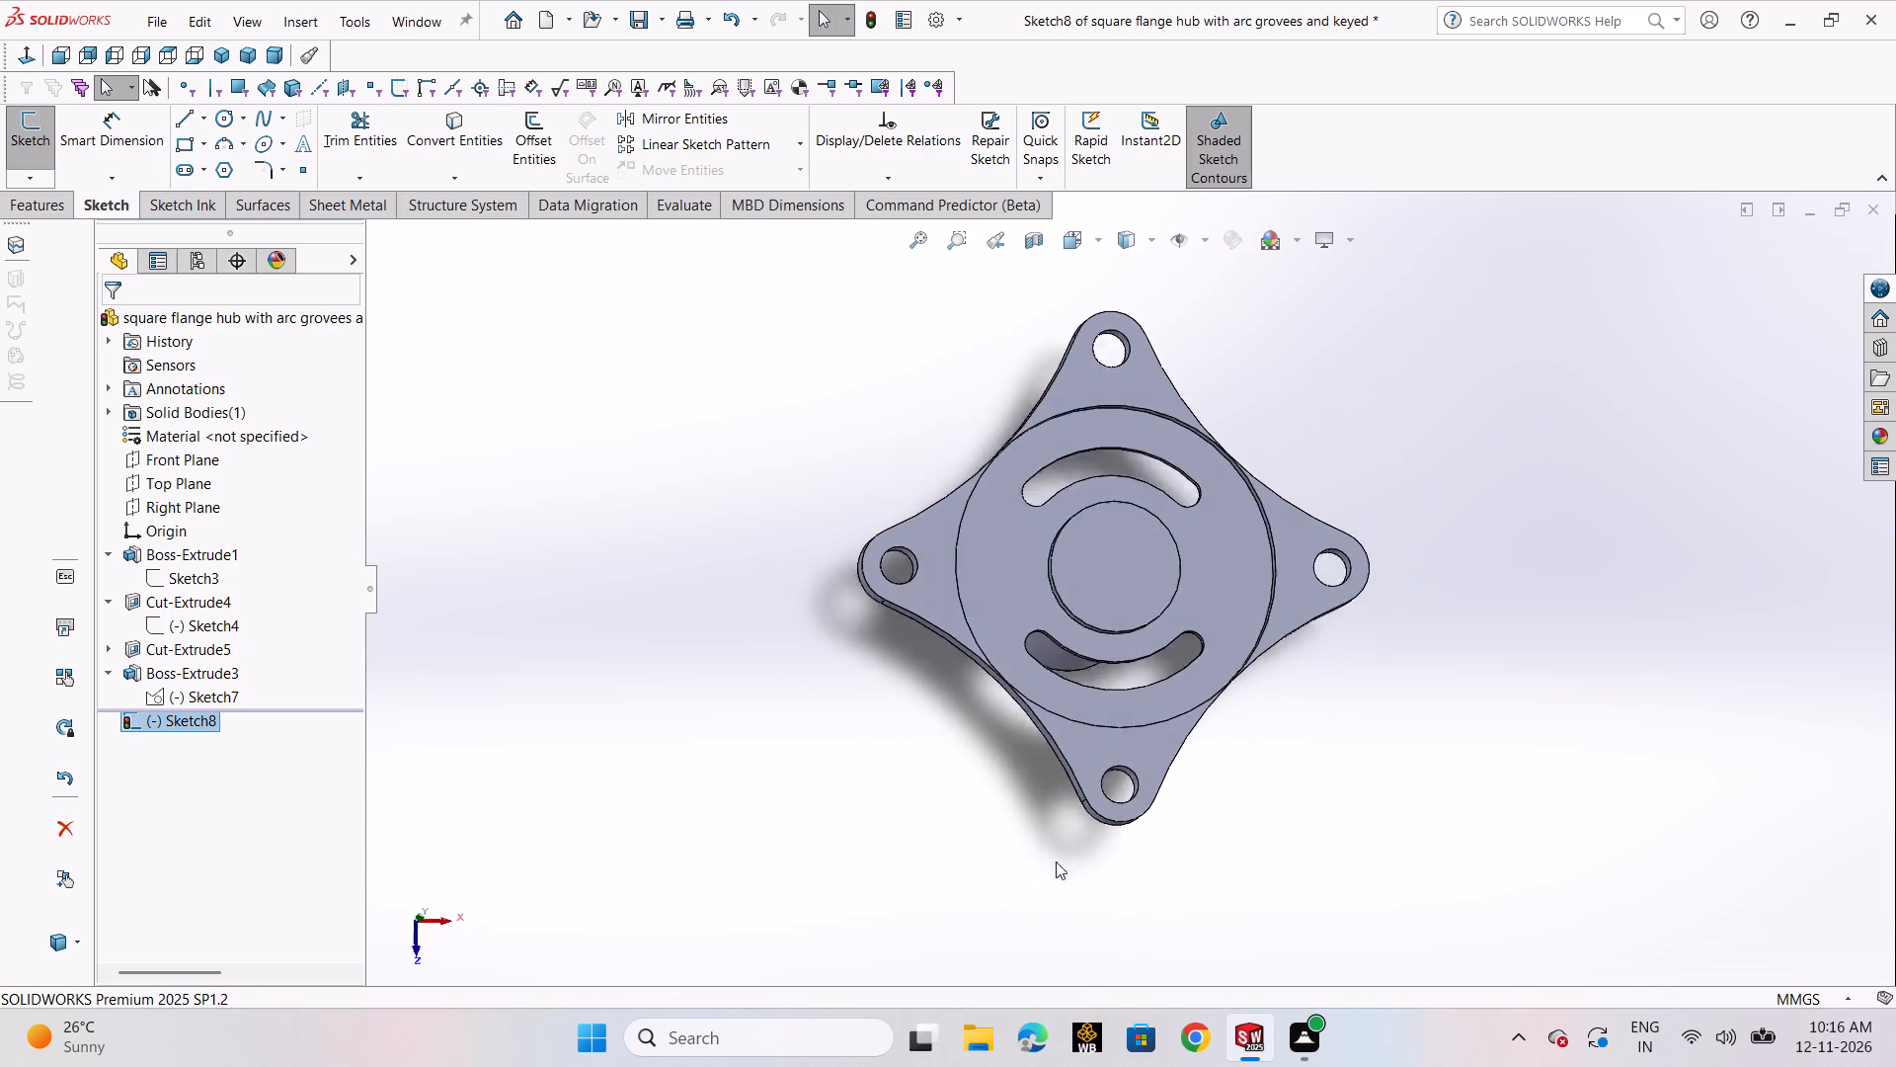
Show the hub boss's sketch containing the 48 mm bore and keyway.
{"action": "left_click", "coordinate": [174, 691]}
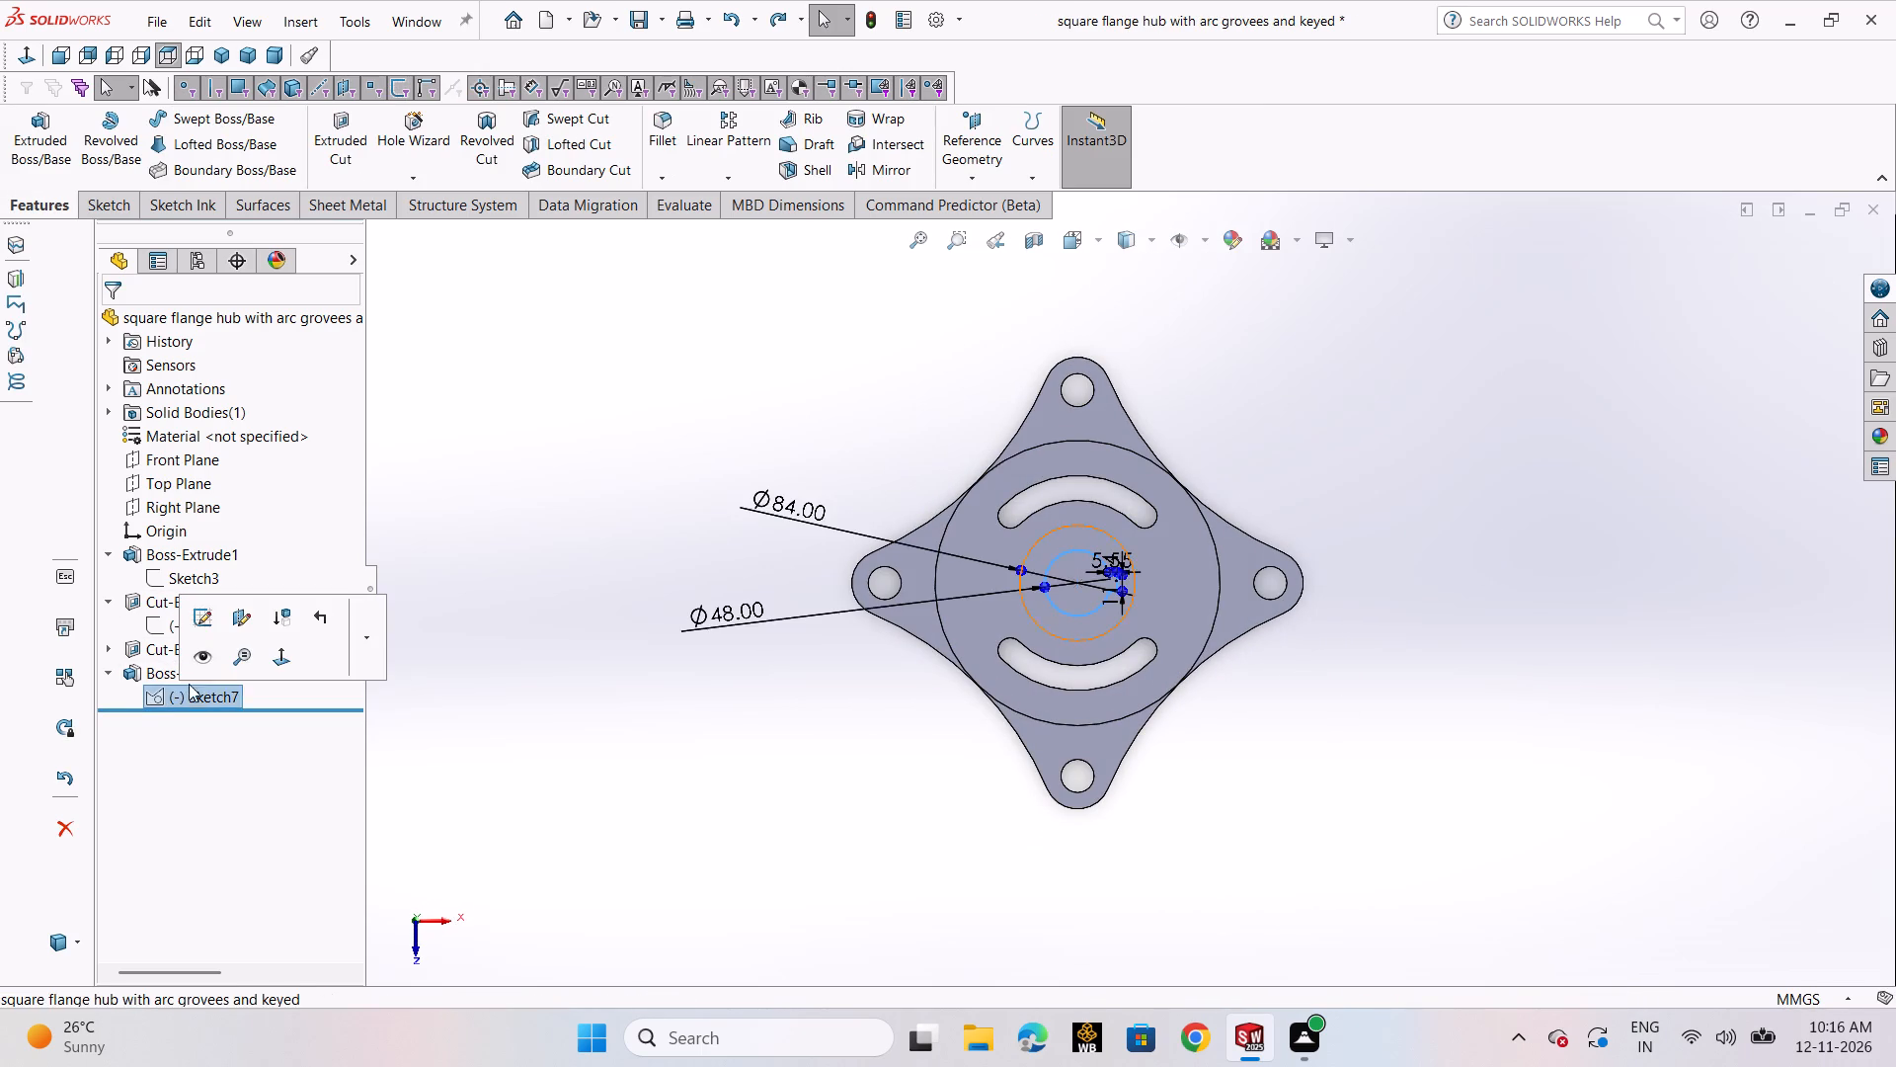
{"action": "left_click", "coordinate": [209, 662]}
{"action": "left_click", "coordinate": [604, 733]}
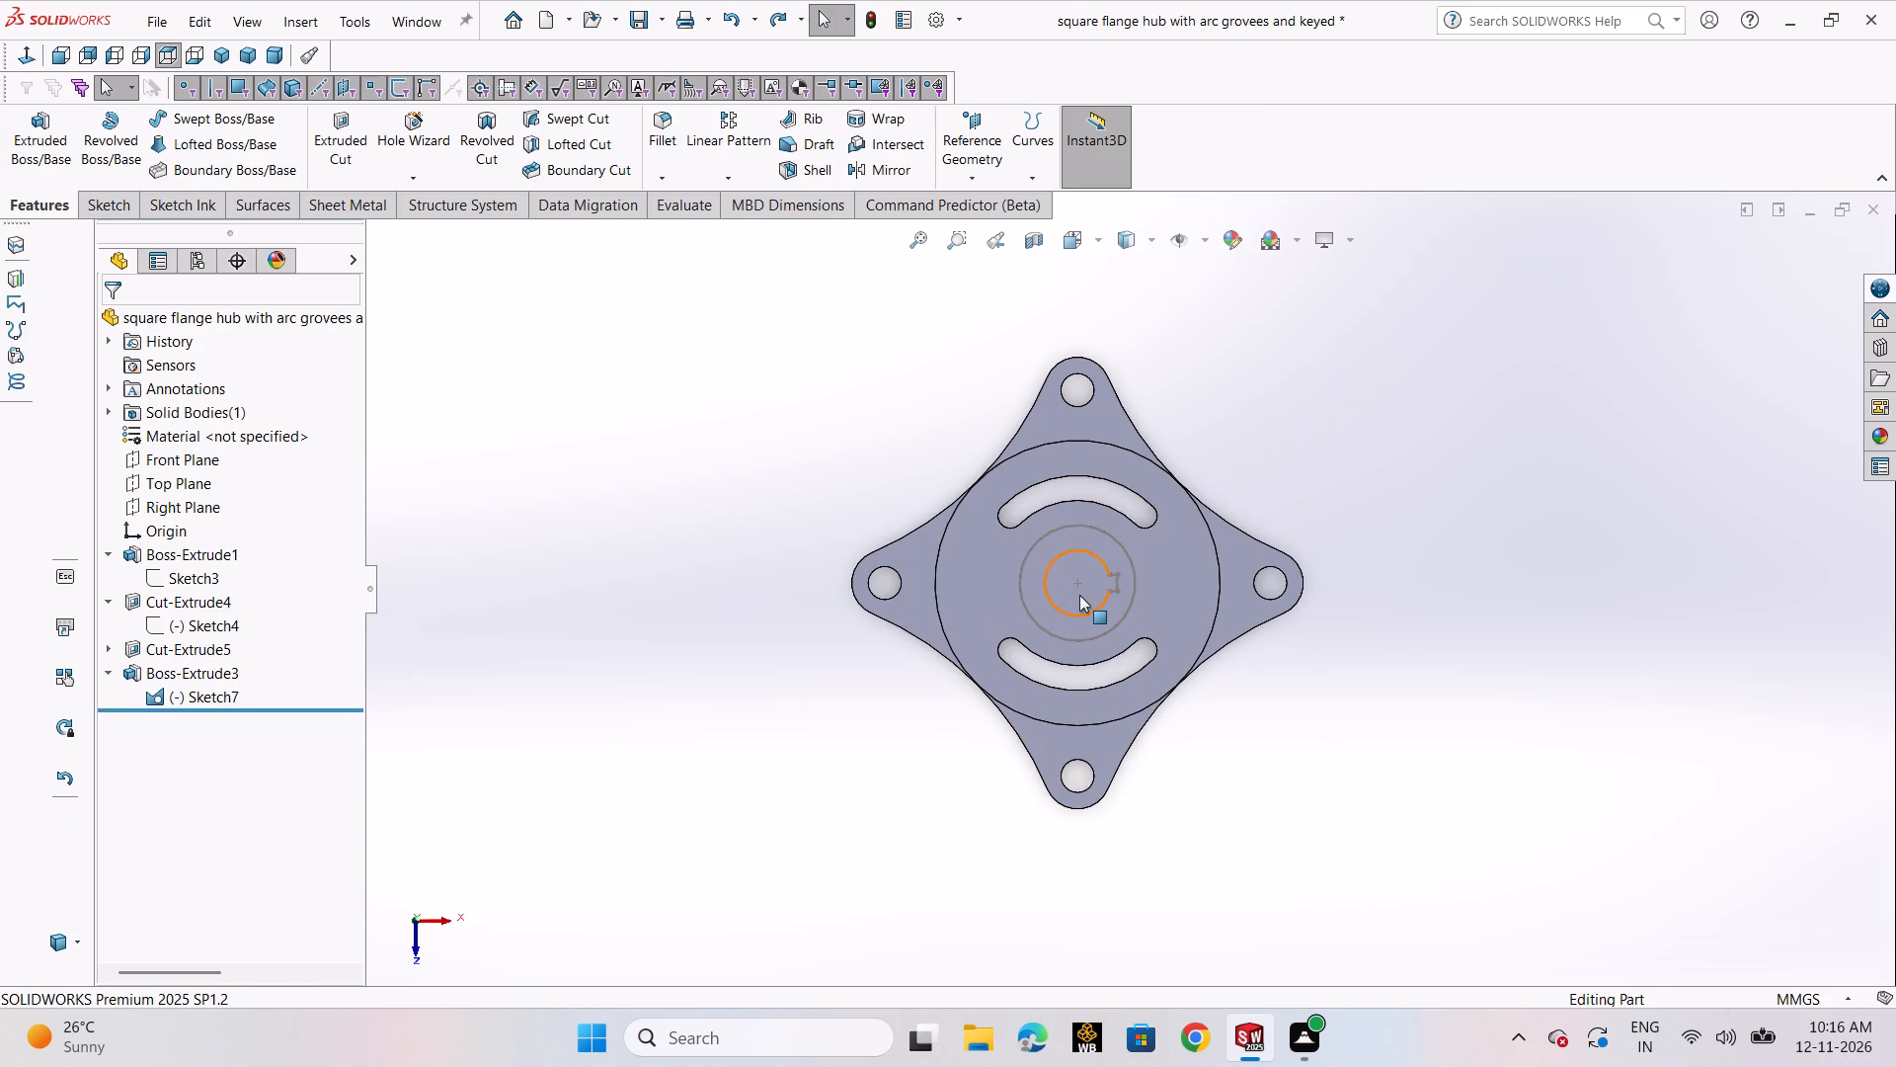
Start a sketch on the hub boss's top face and convert the face's 84 mm outline into it.
{"action": "left_click", "coordinate": [1161, 585]}
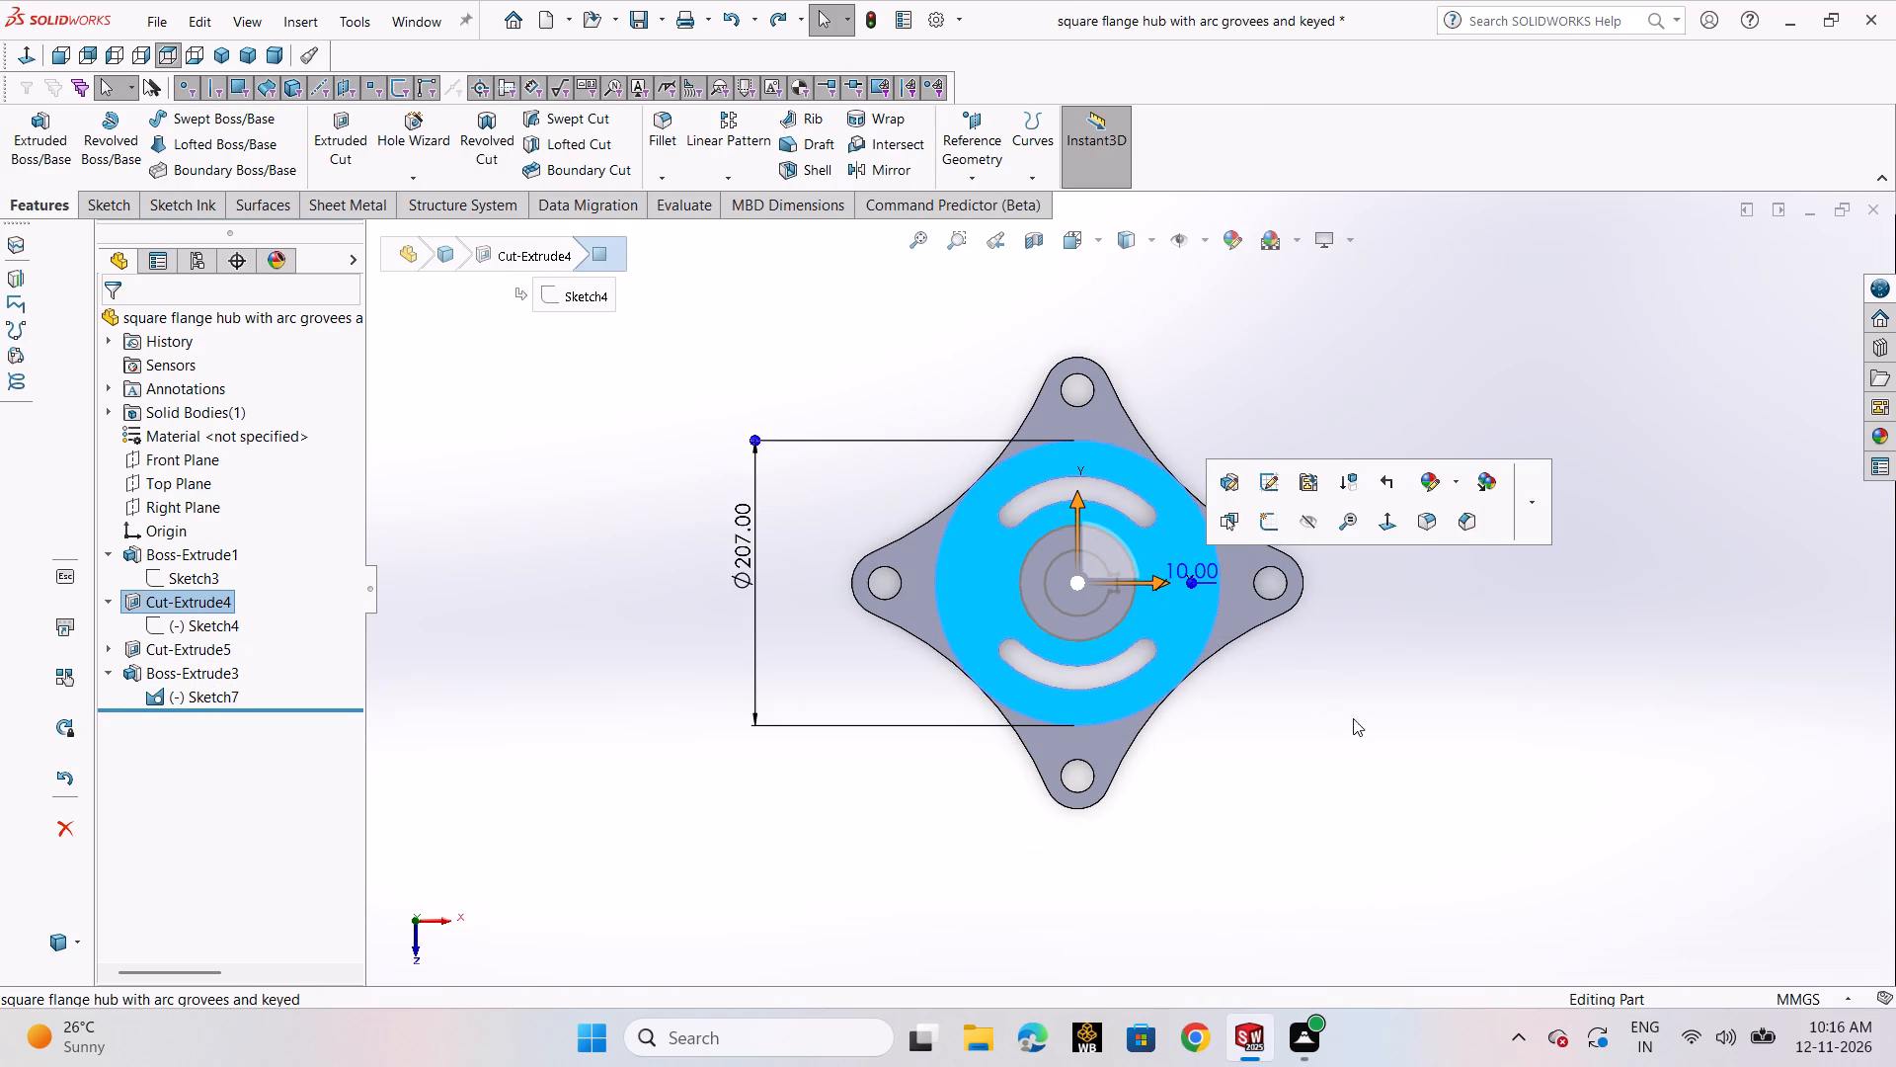
{"action": "scroll", "coordinate": [1360, 719], "scroll_direction": "up", "scroll_amount": 1}
{"action": "left_click", "coordinate": [1328, 726]}
{"action": "middle_click_drag", "start_coordinate": [1338, 648], "coordinate": [1392, 514]}
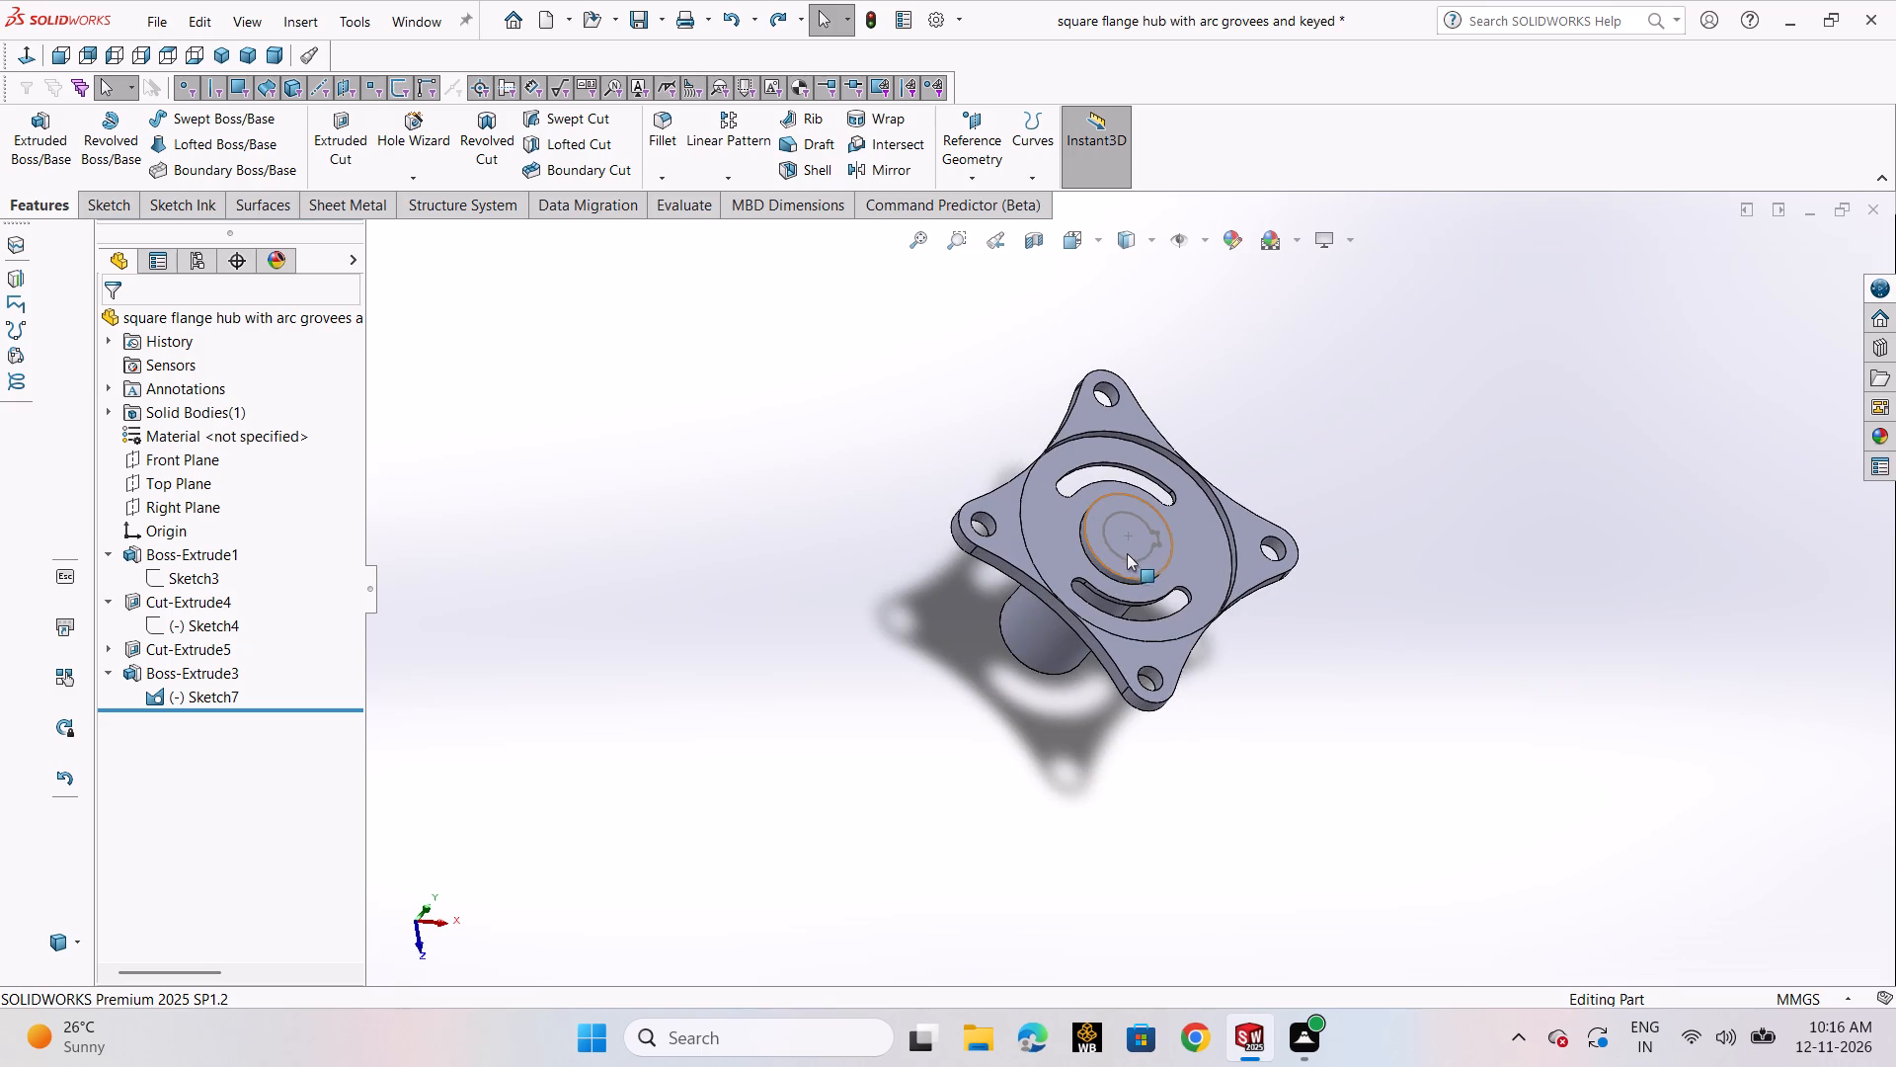
{"action": "left_click", "coordinate": [1125, 563]}
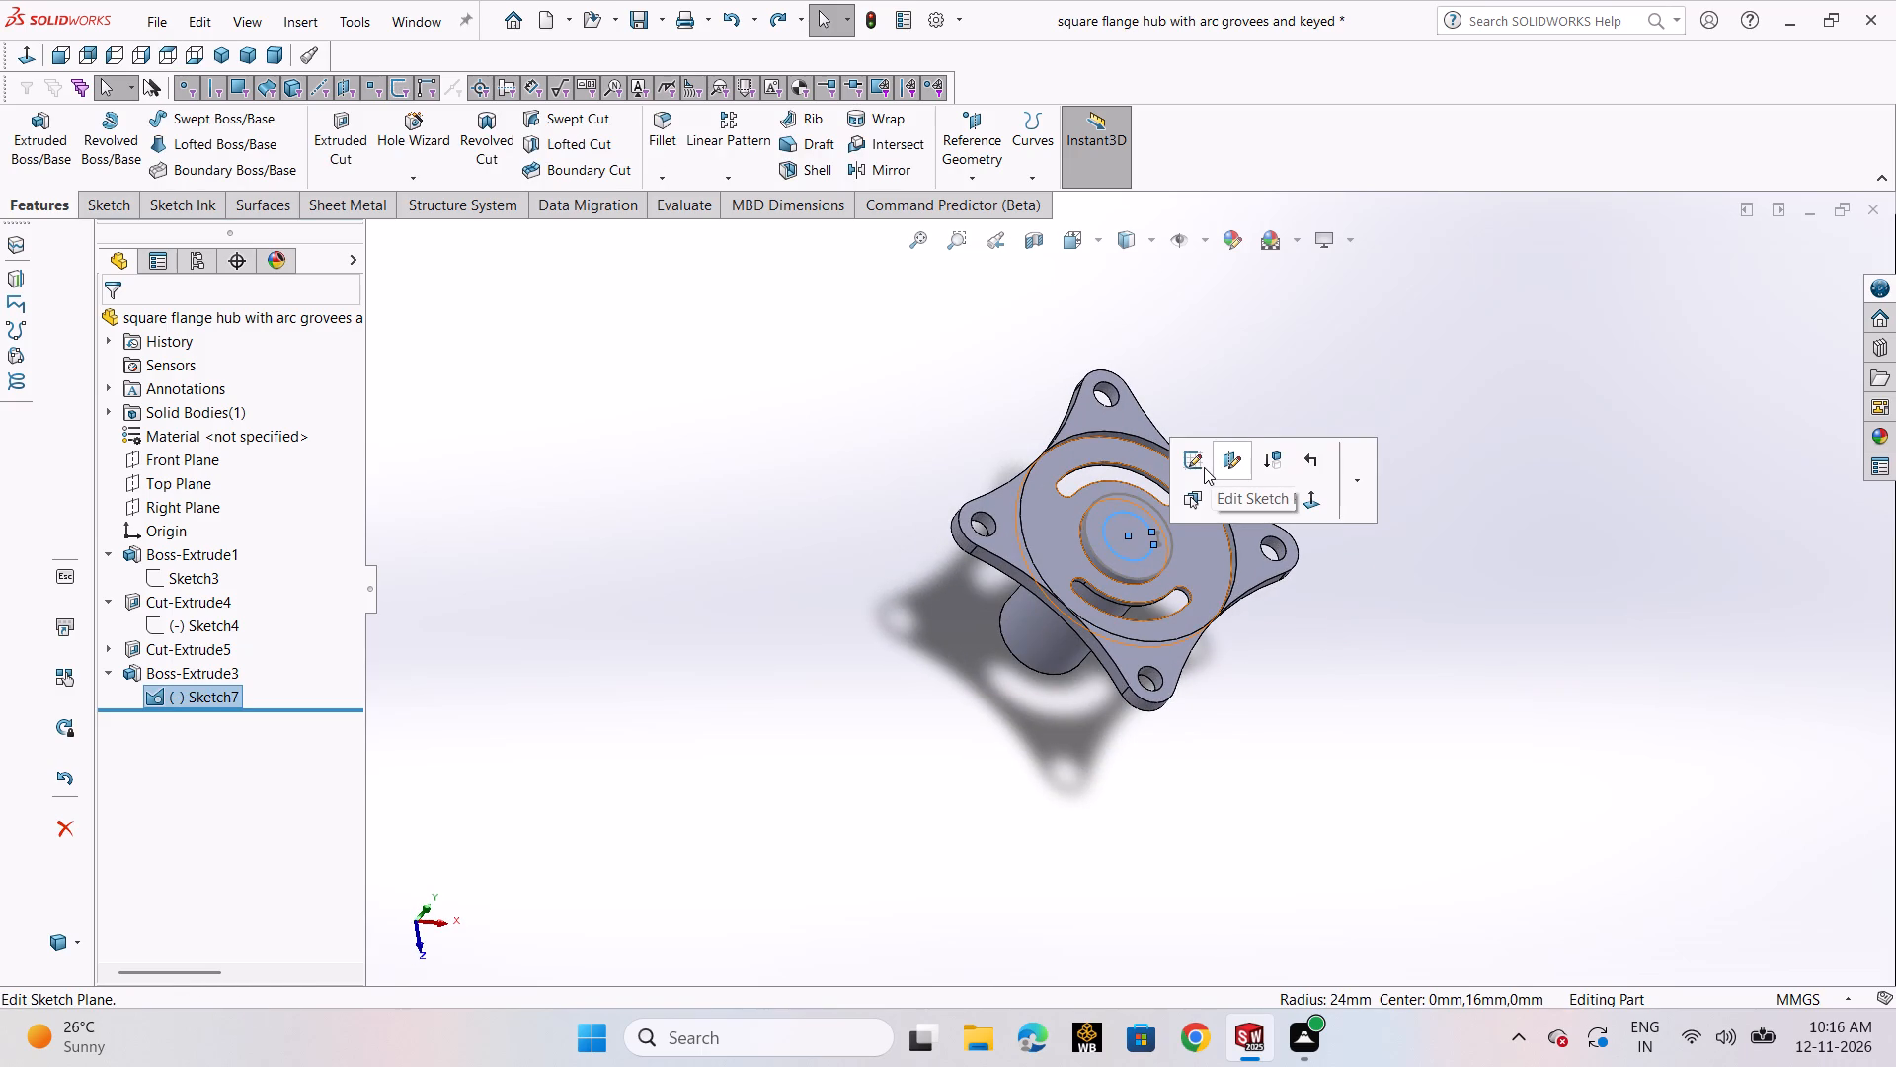
{"action": "left_click", "coordinate": [1362, 661]}
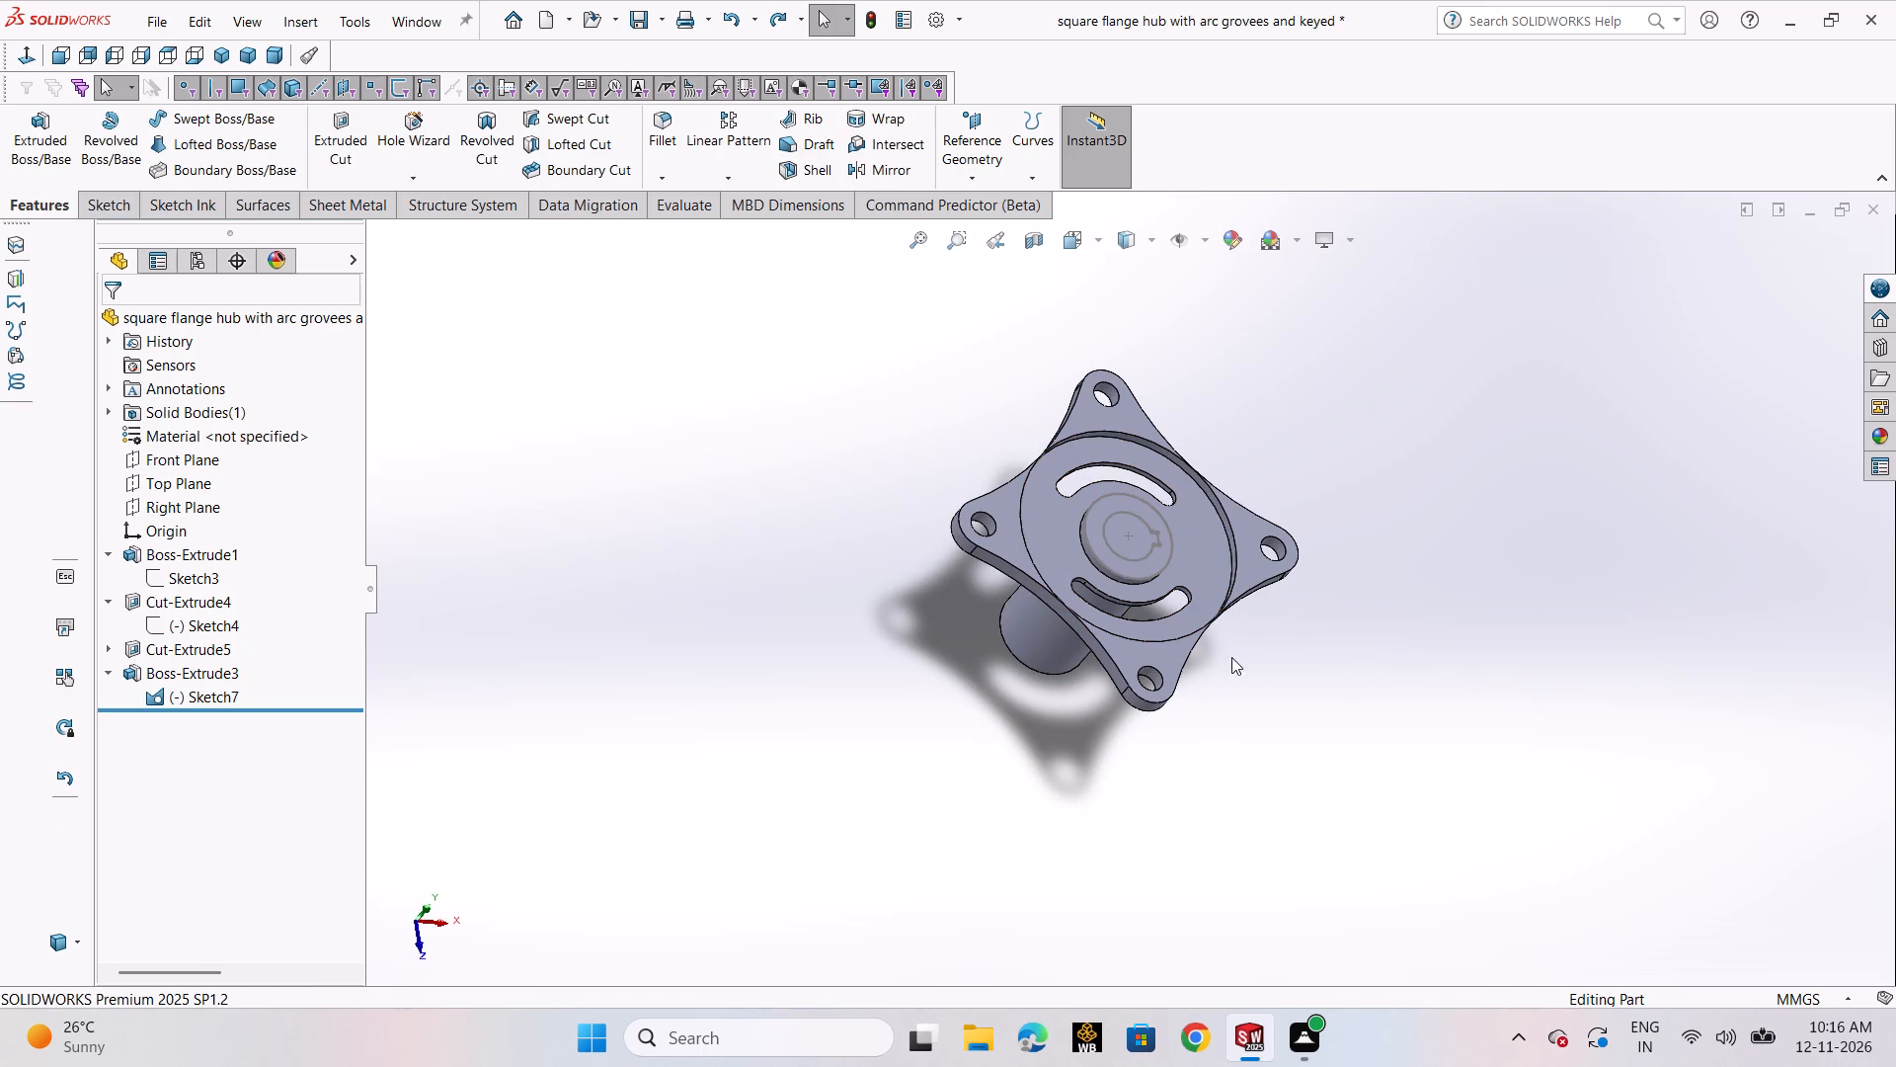
{"action": "scroll", "coordinate": [1217, 623], "scroll_direction": "down", "scroll_amount": 4}
{"action": "left_click", "coordinate": [1076, 484]}
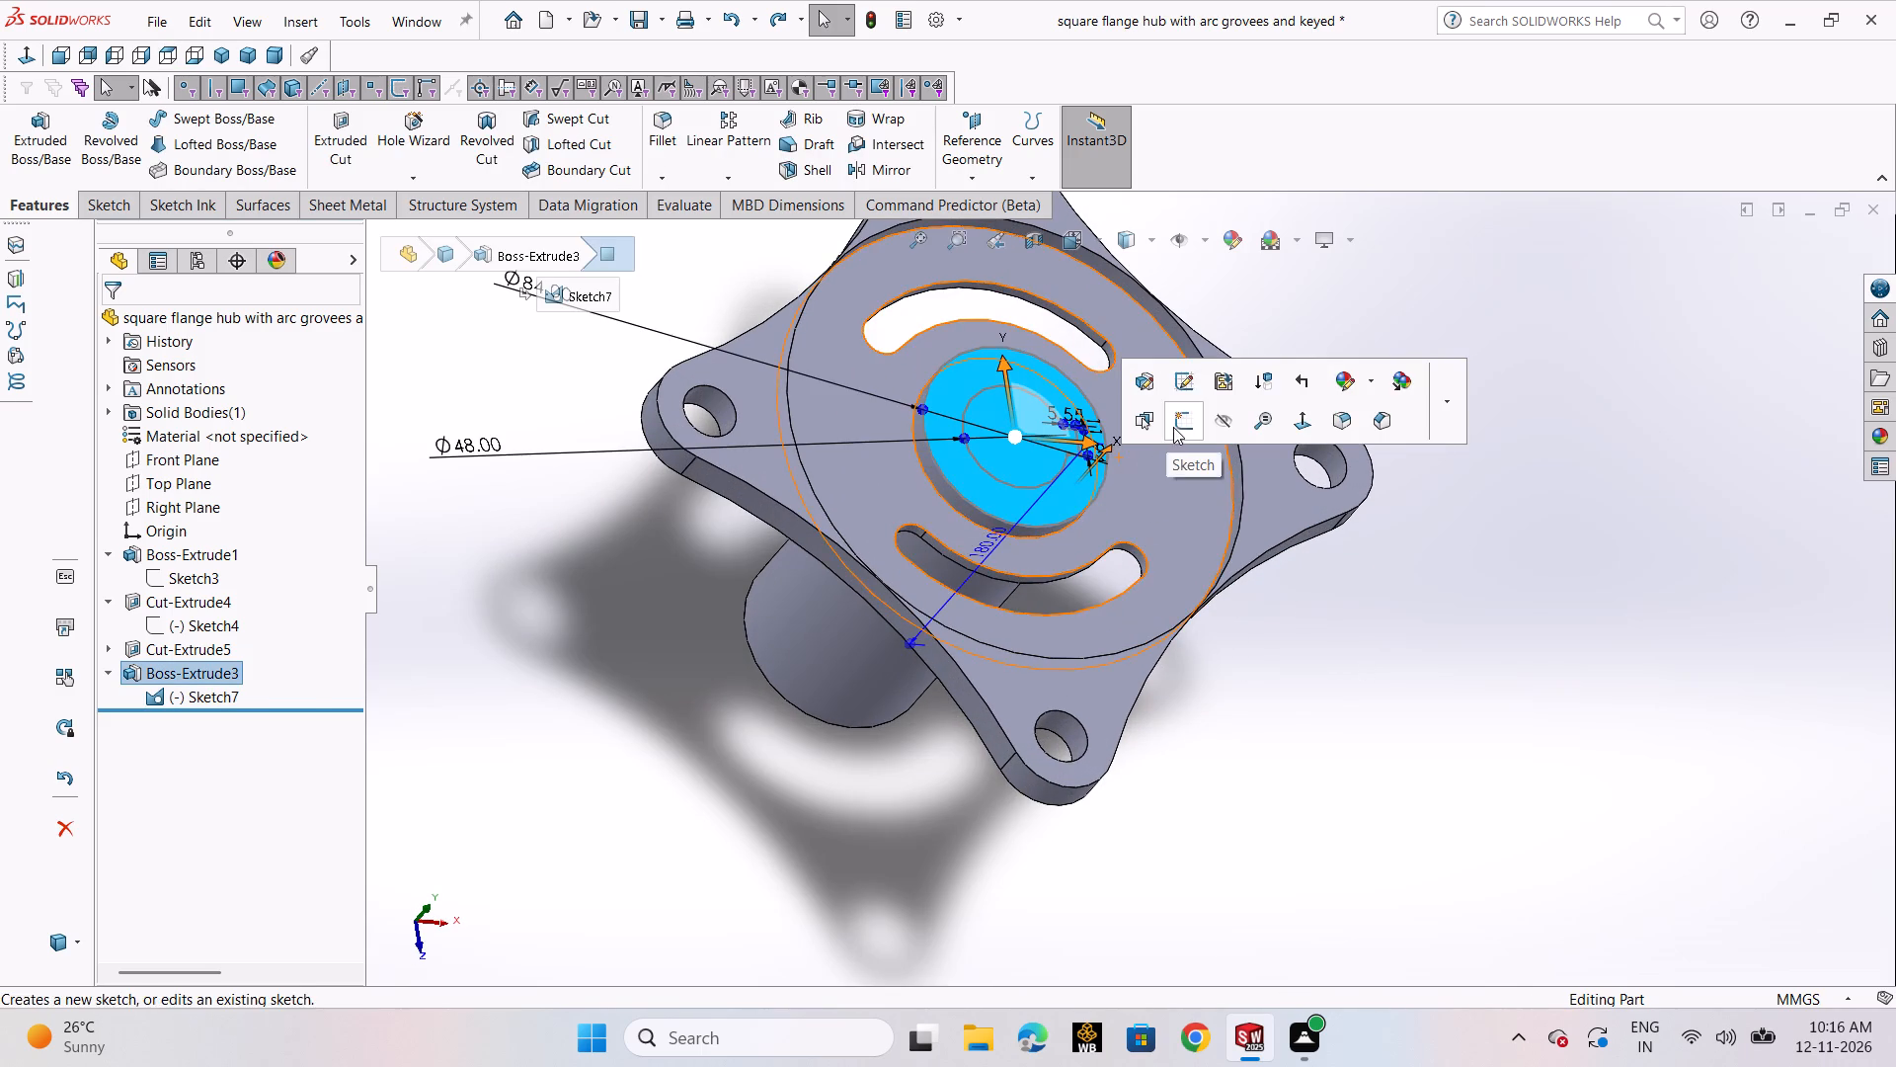
{"action": "left_click", "coordinate": [1174, 427]}
{"action": "scroll", "coordinate": [1198, 584], "scroll_direction": "down", "scroll_amount": 4}
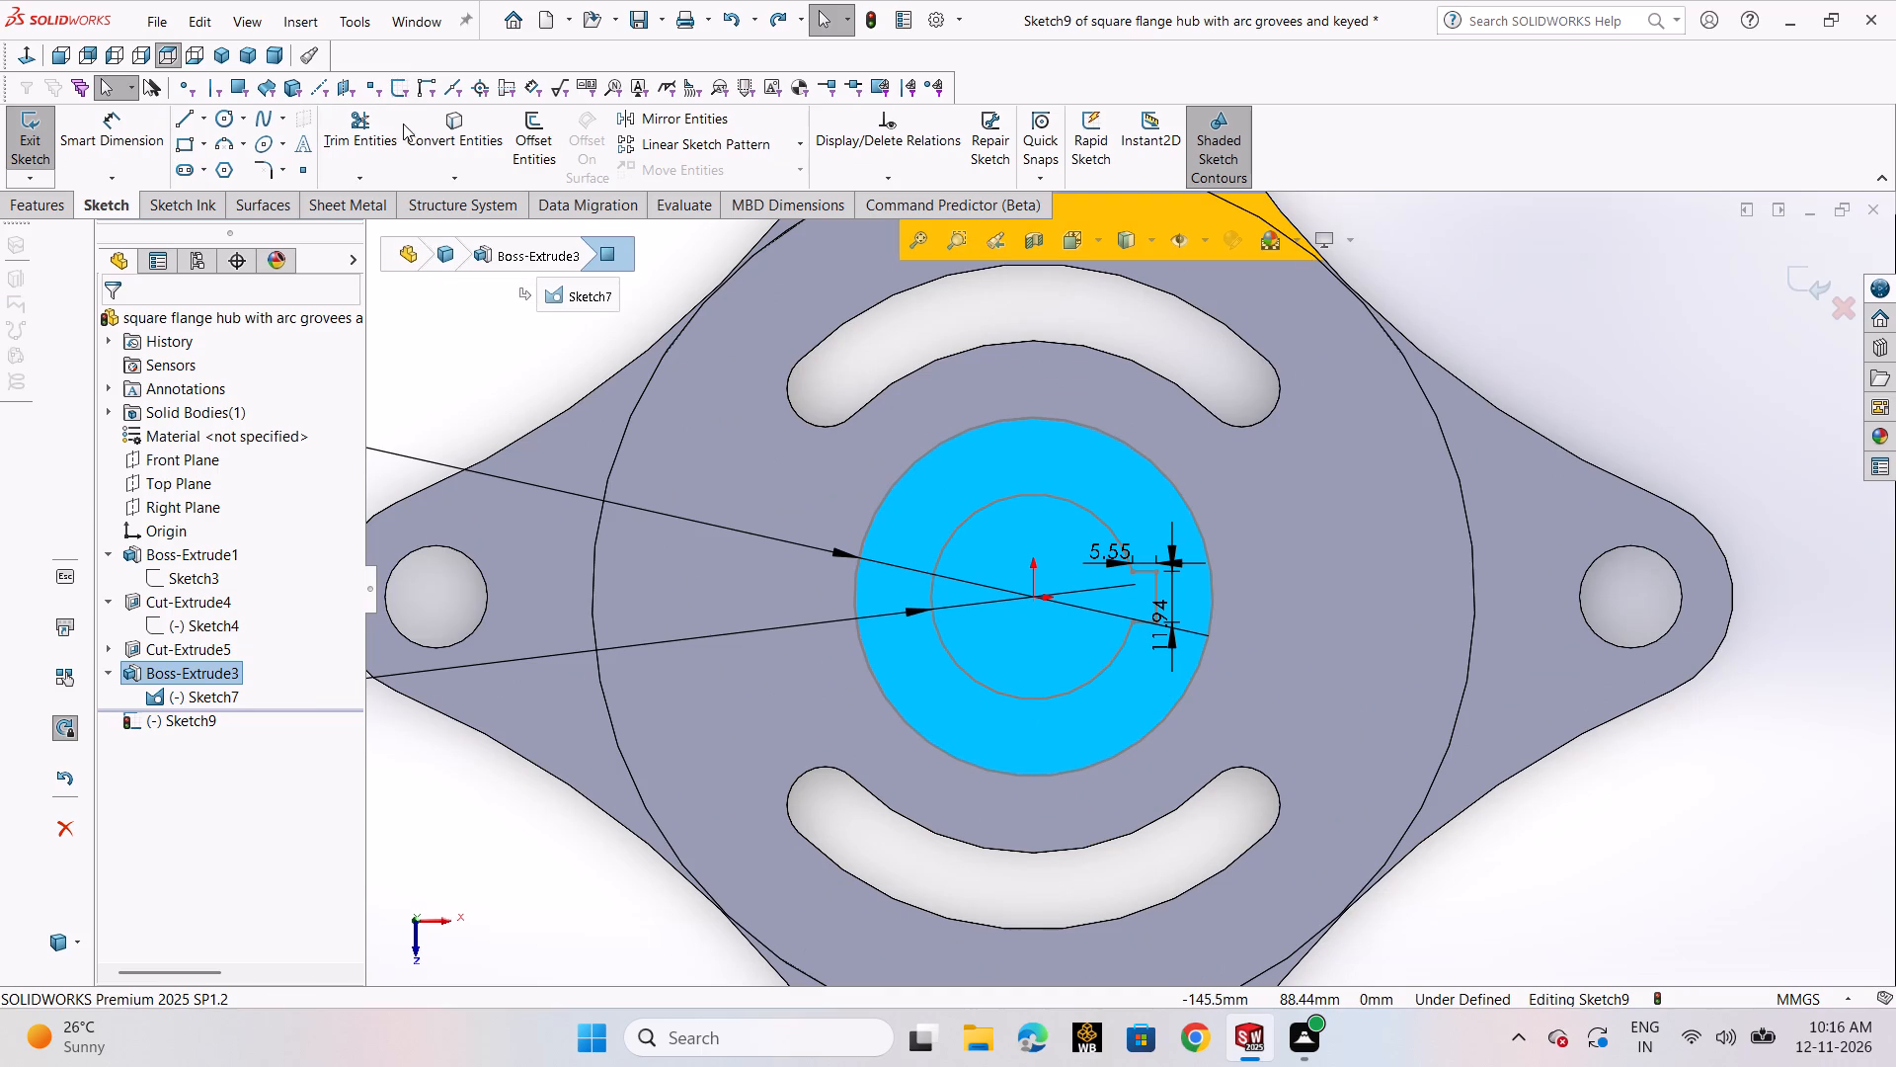
{"action": "left_click", "coordinate": [459, 123]}
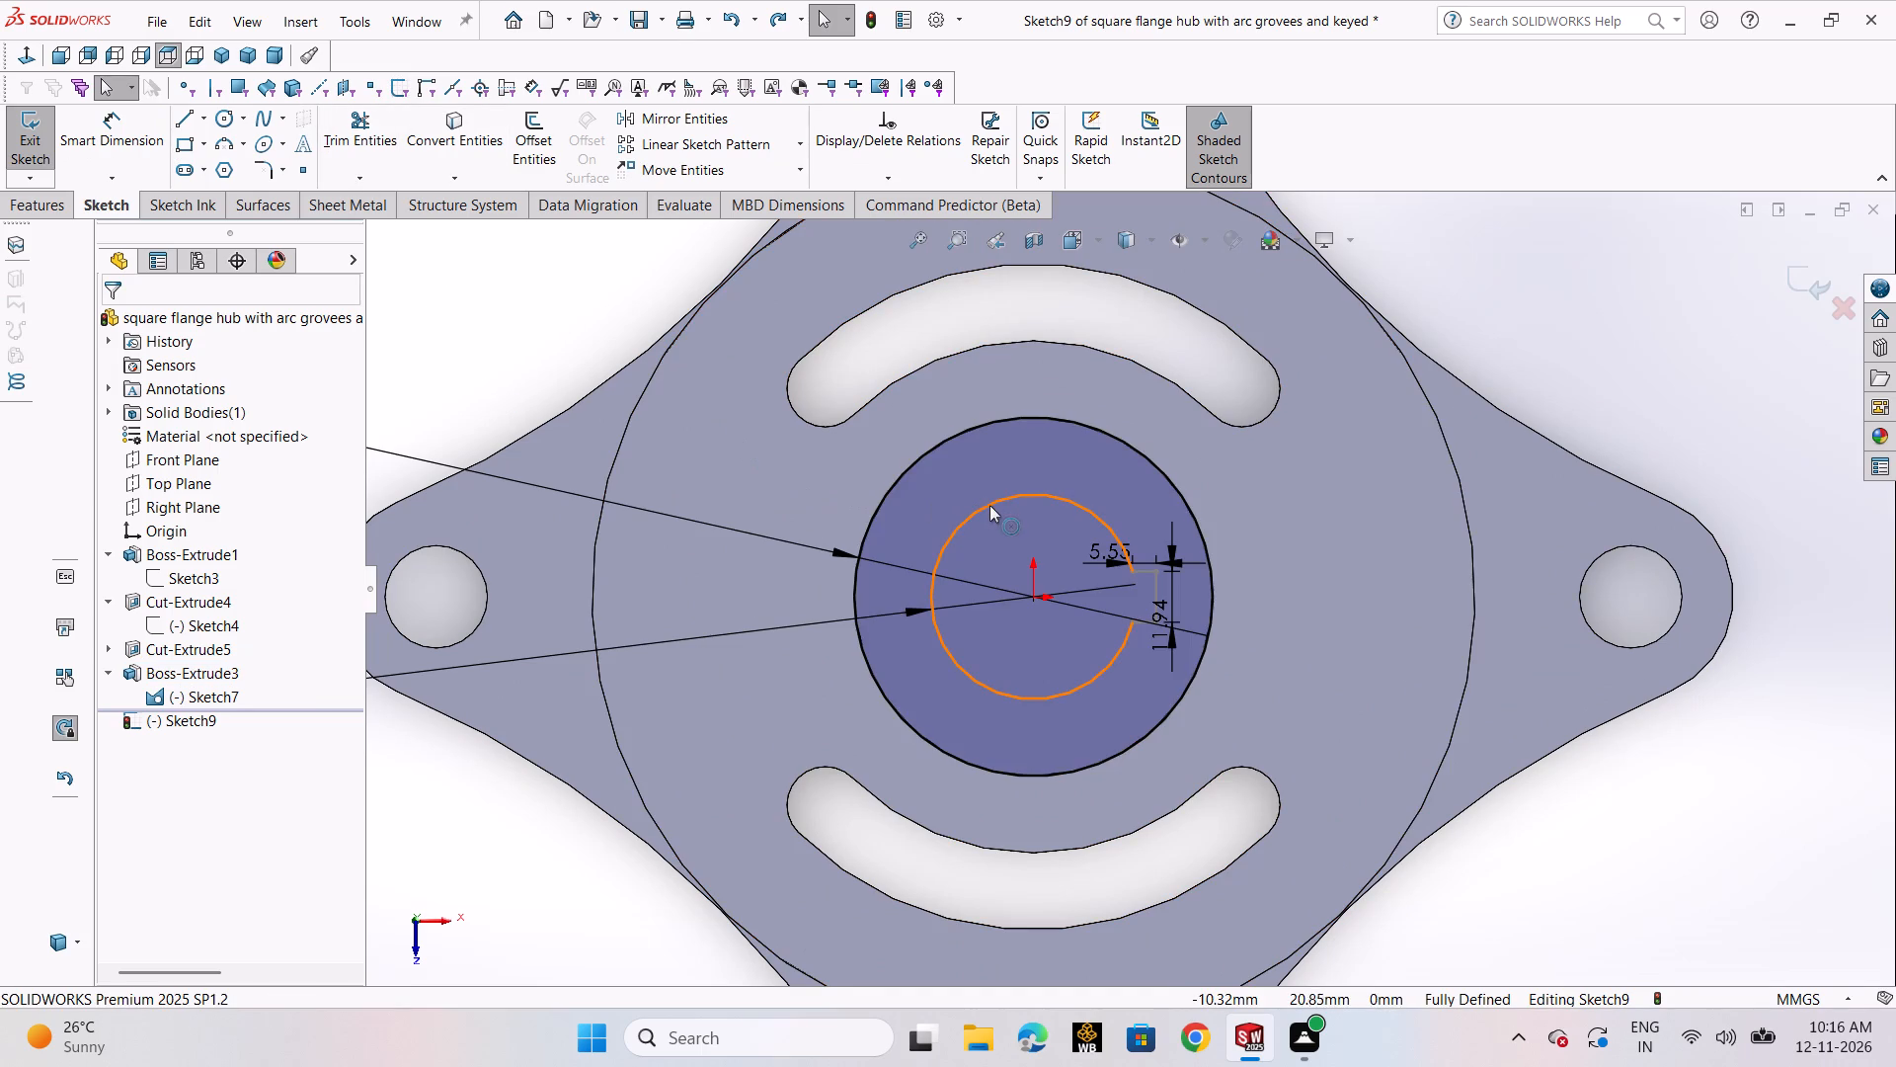
Convert the hub sketch's 48 mm bore arc and three keyway lines into the new sketch.
{"action": "left_click", "coordinate": [989, 505]}
{"action": "scroll", "coordinate": [1127, 613], "scroll_direction": "down", "scroll_amount": 4}
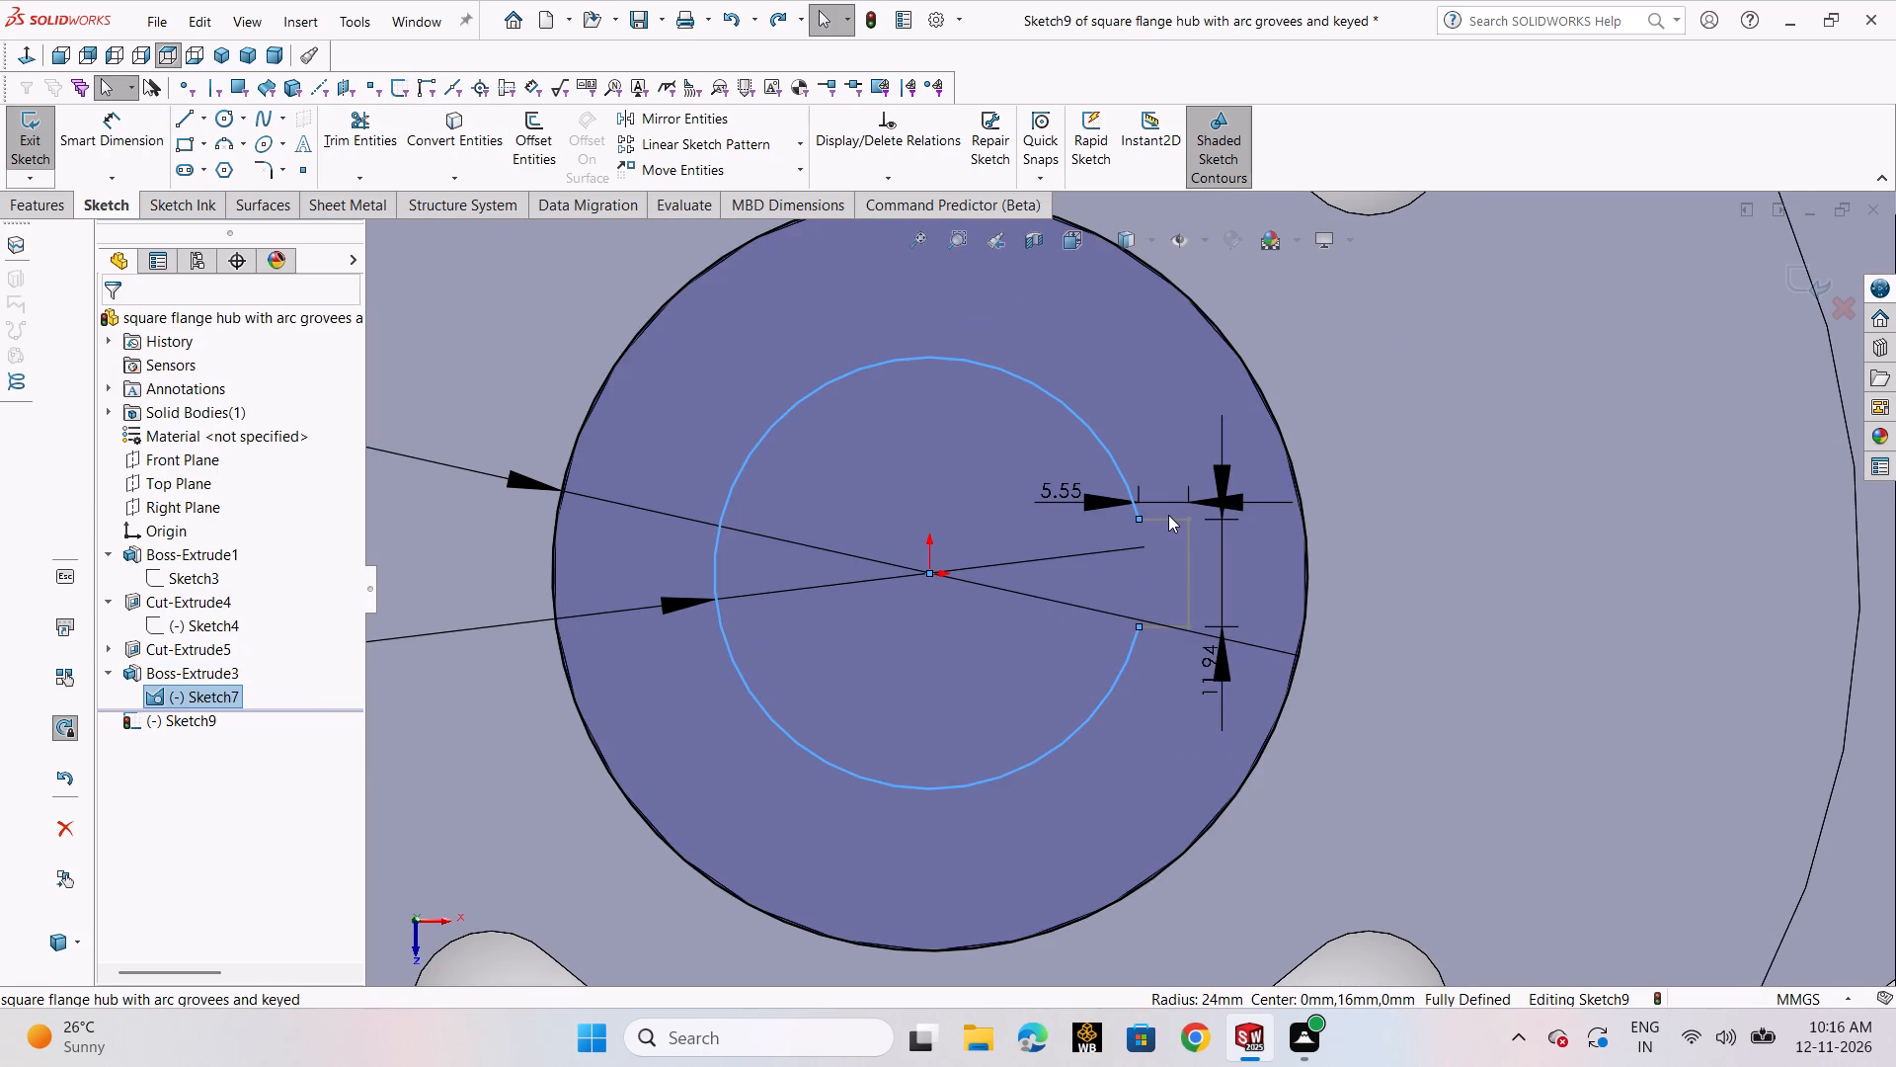
{"action": "left_click", "coordinate": [1167, 521]}
{"action": "left_click", "coordinate": [1187, 560]}
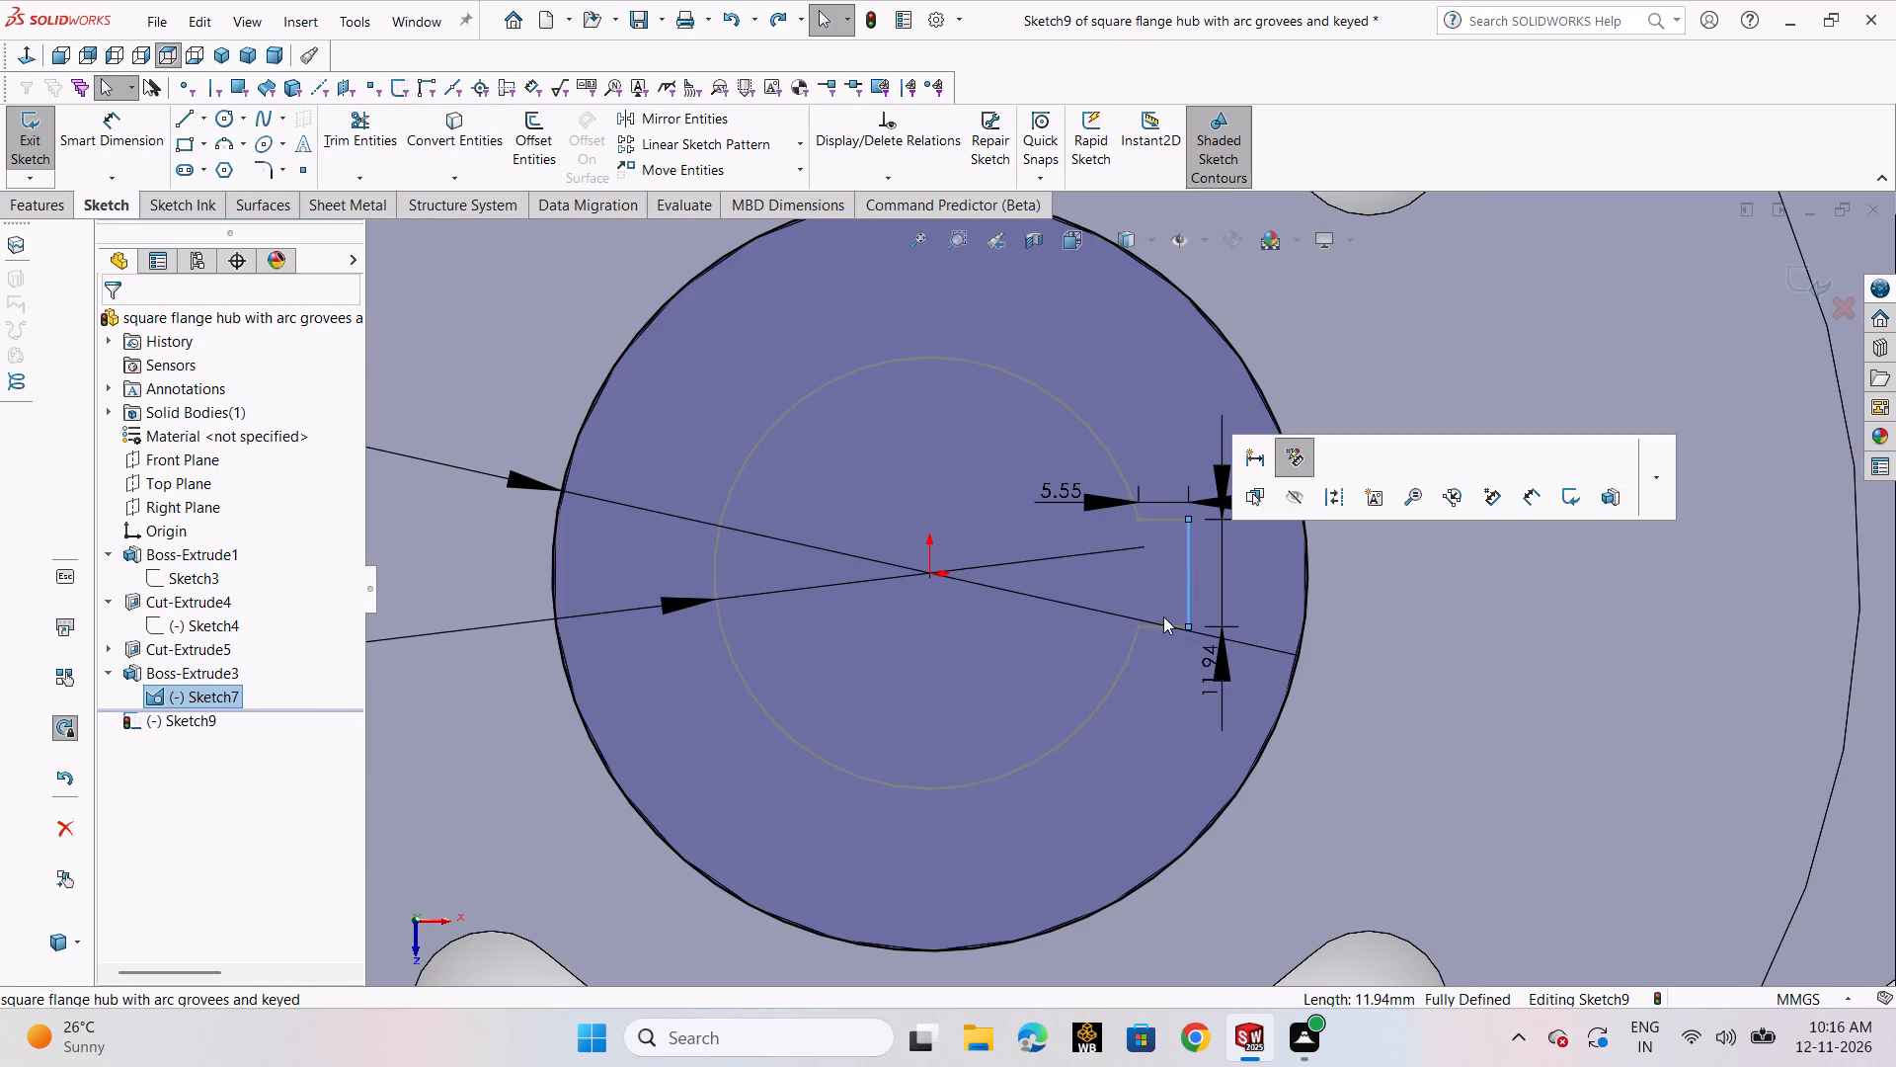
{"action": "left_click", "coordinate": [1161, 627]}
{"action": "left_click", "coordinate": [465, 124]}
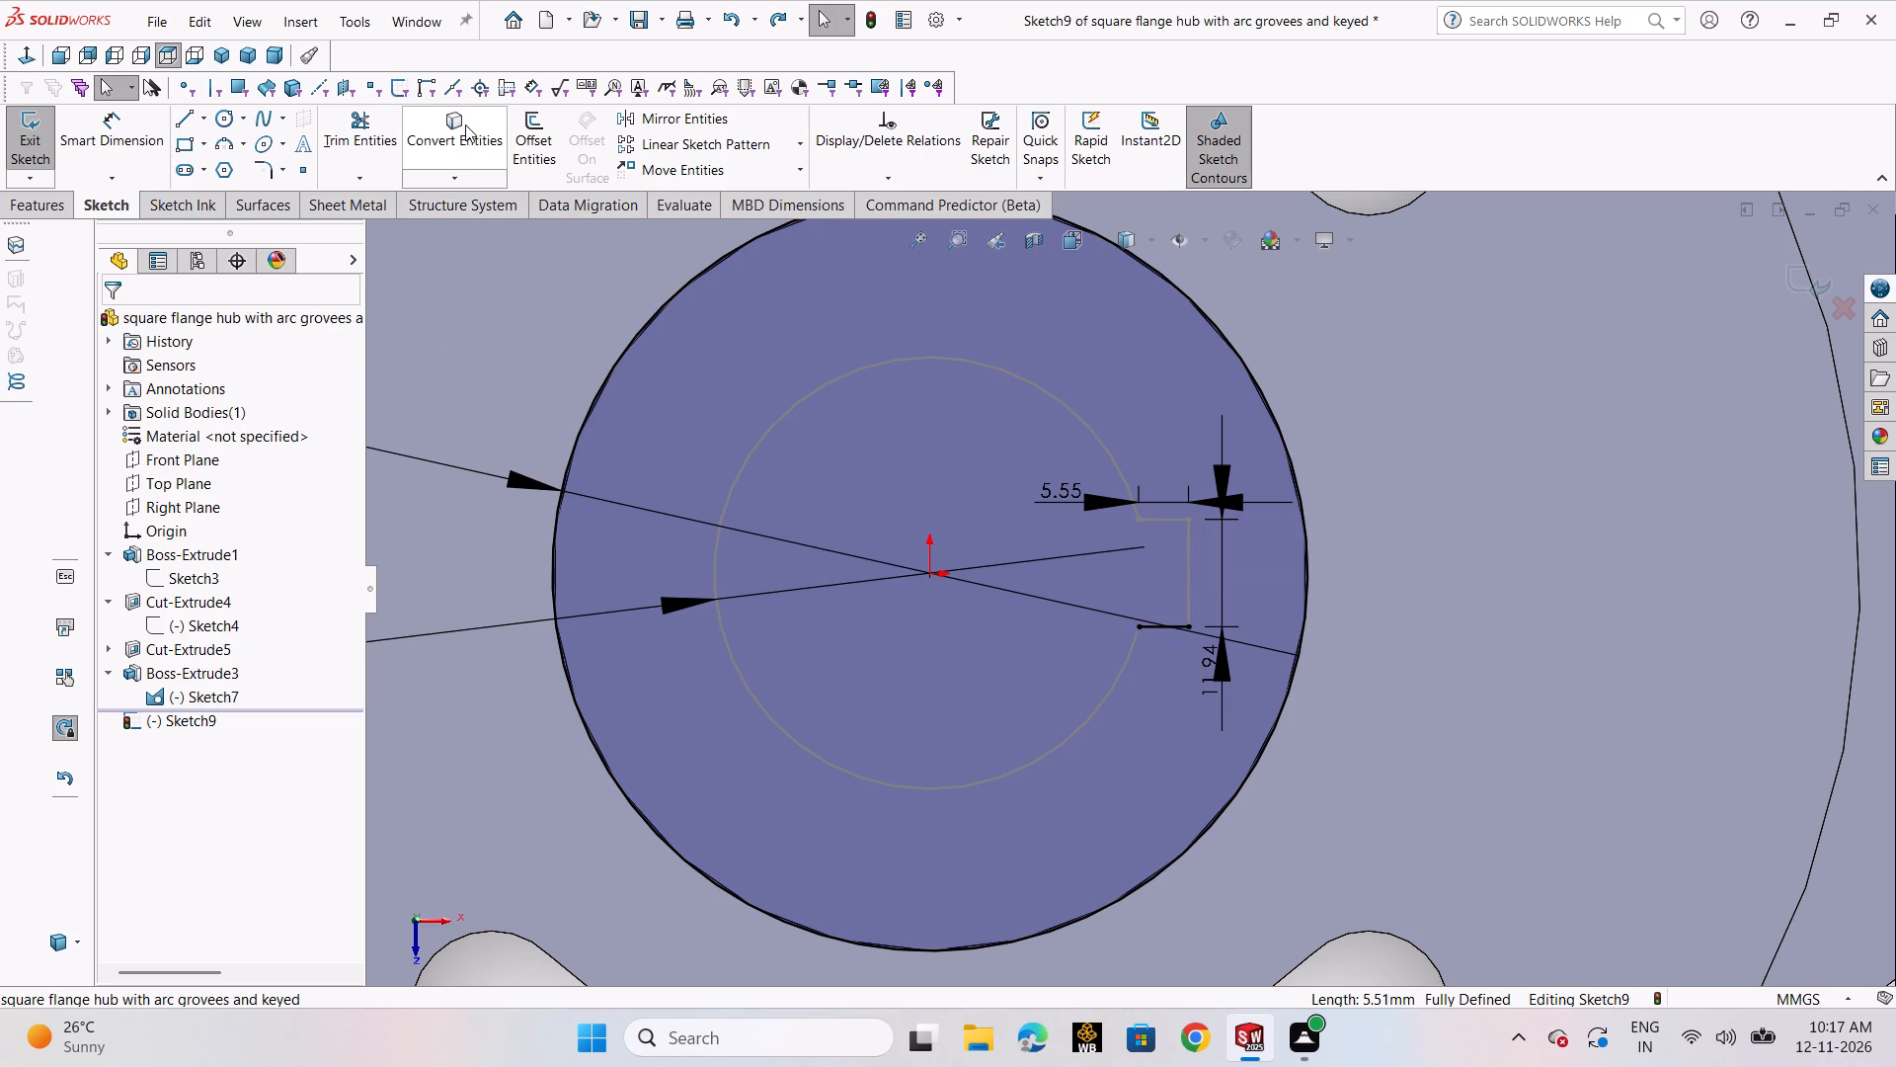
{"action": "left_click", "coordinate": [1162, 524]}
{"action": "left_click", "coordinate": [1189, 560], "text": "shift"}
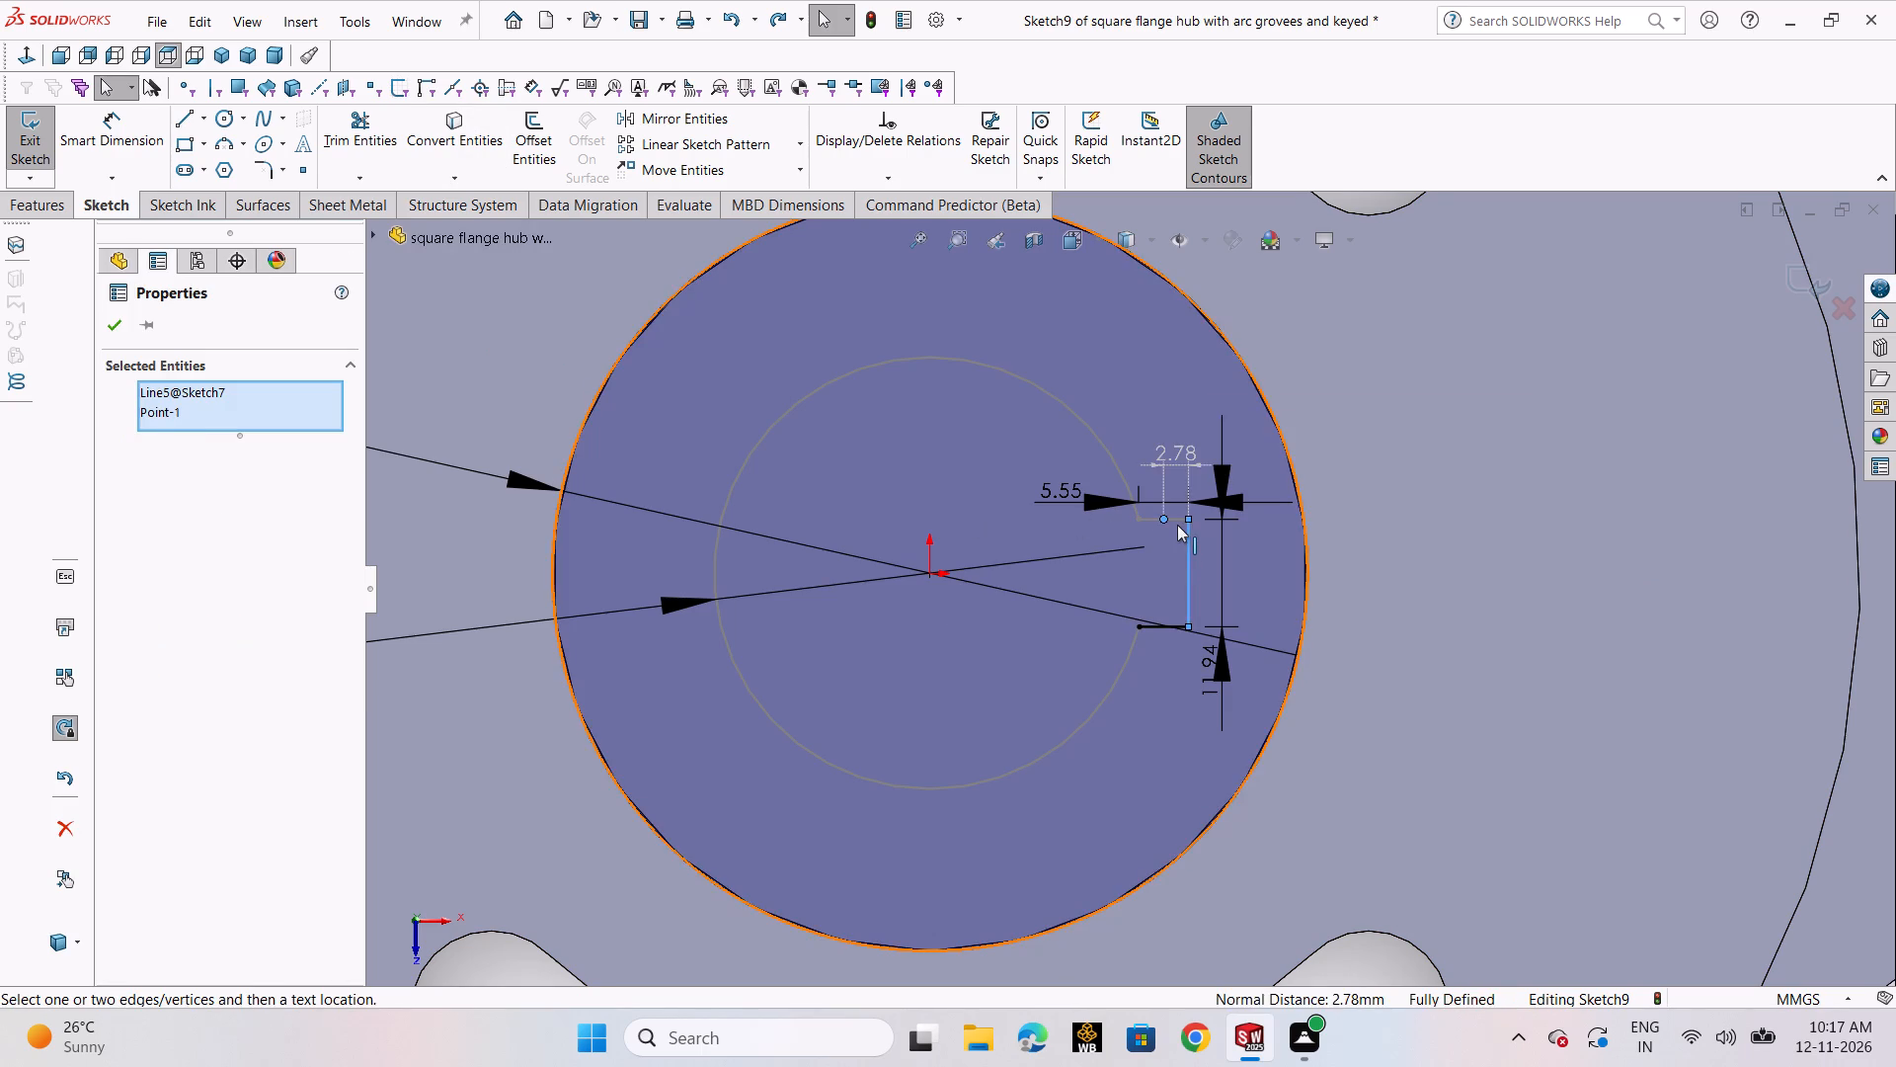
{"action": "left_click", "coordinate": [1177, 523], "text": "shift"}
{"action": "left_click", "coordinate": [1133, 494], "text": "shift"}
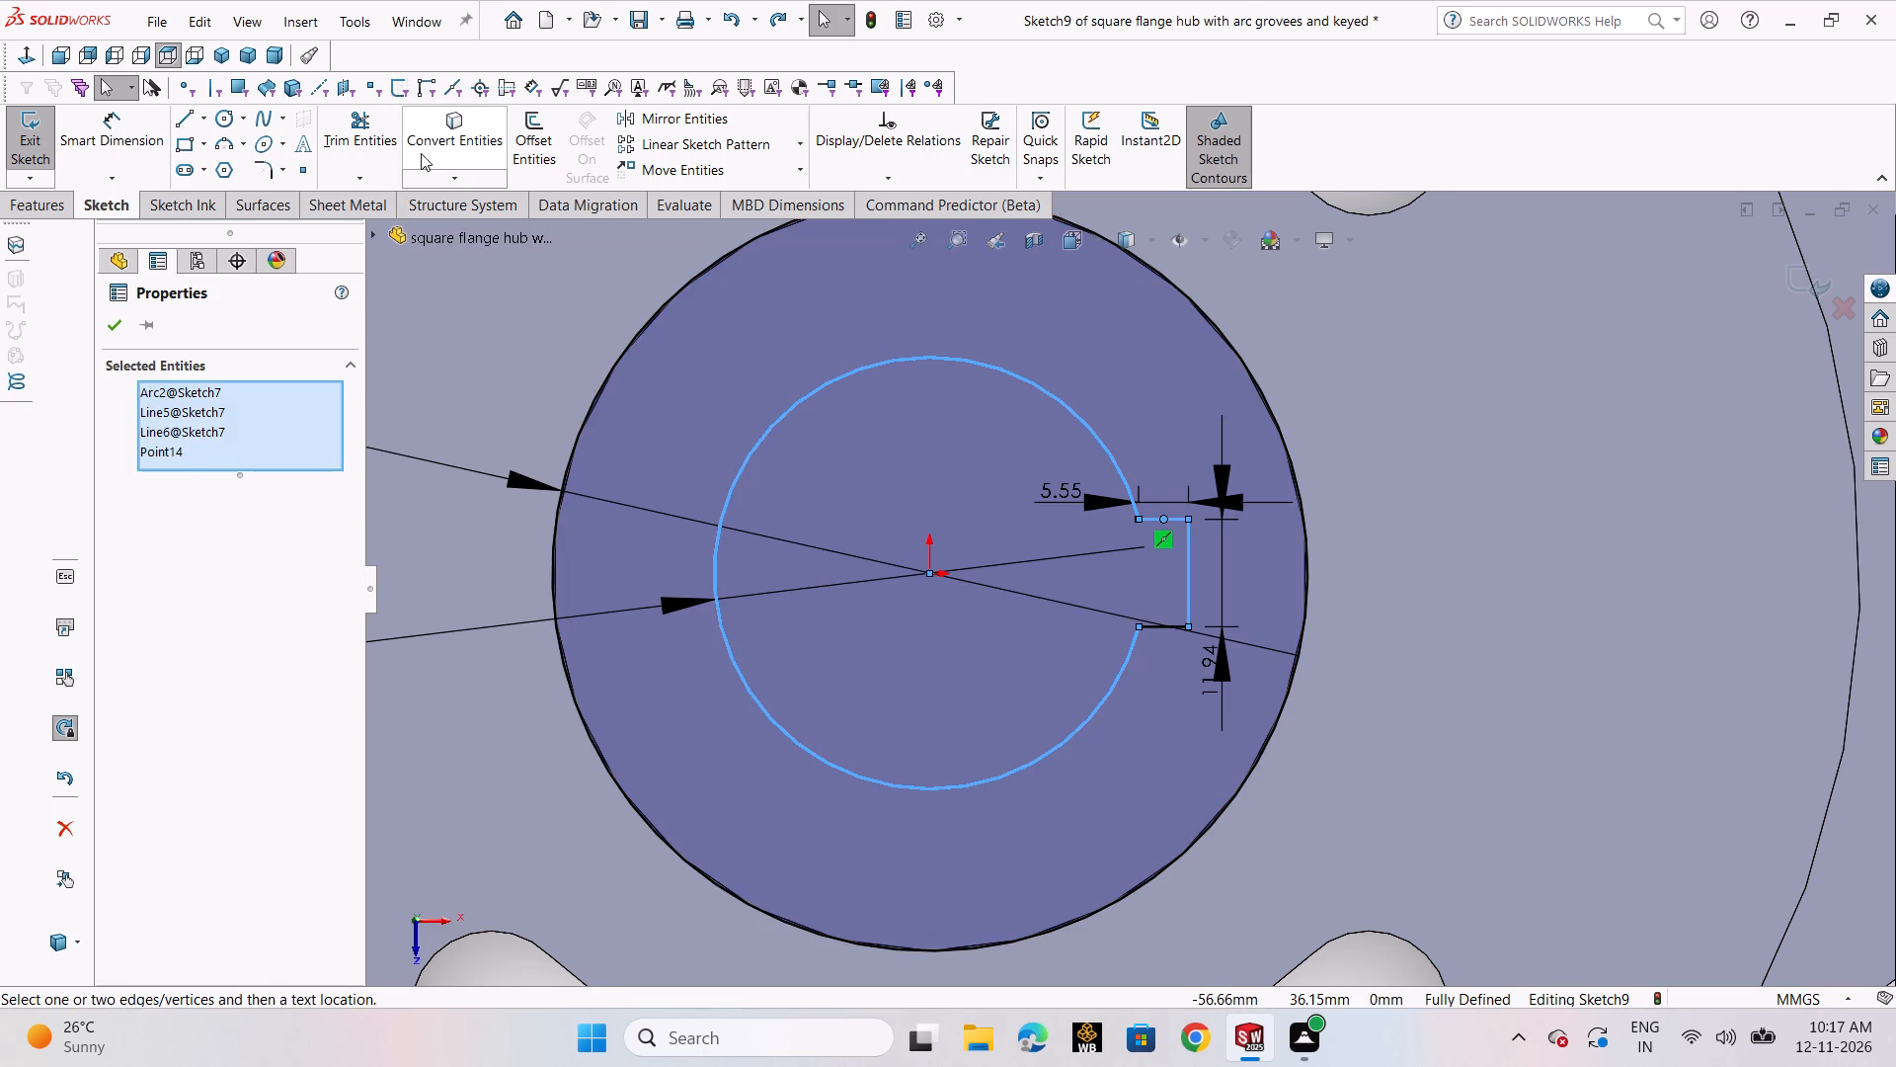
{"action": "left_click", "coordinate": [432, 145], "text": "shift"}
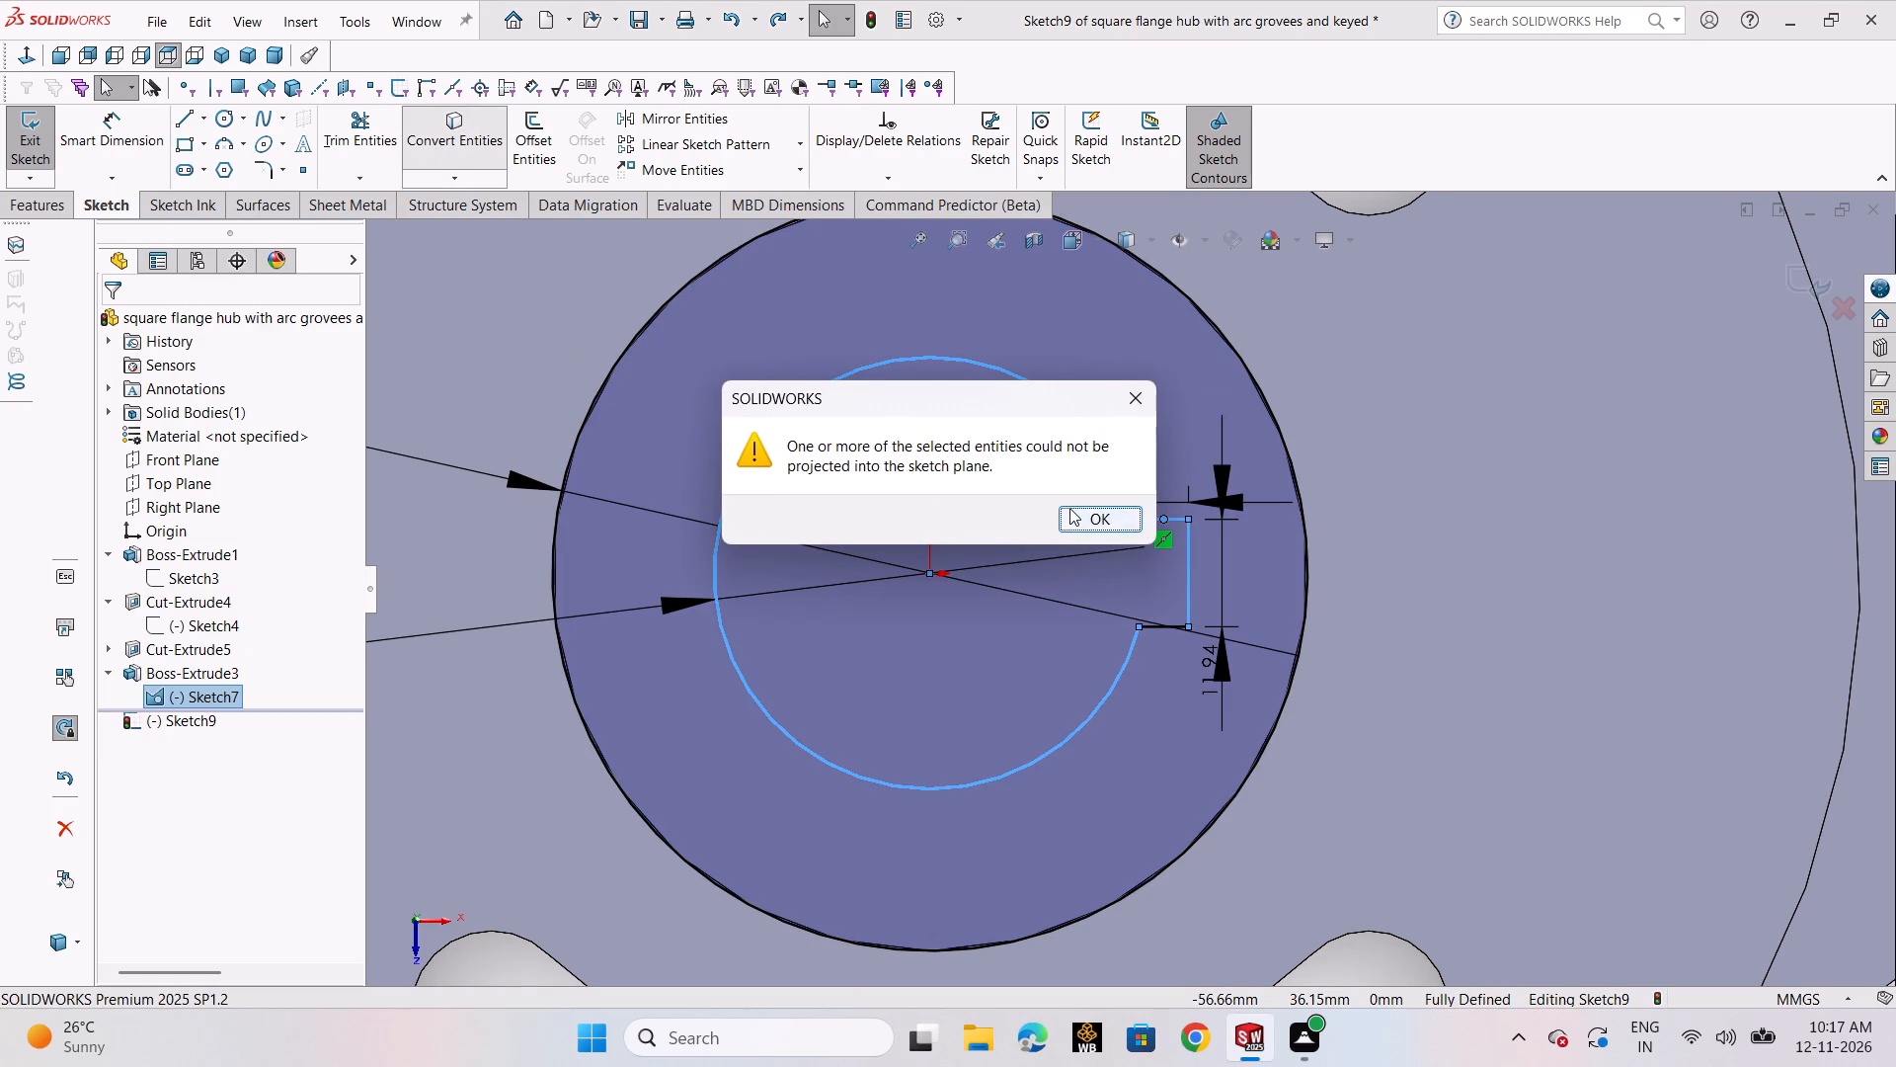
{"action": "left_click", "coordinate": [1096, 513]}
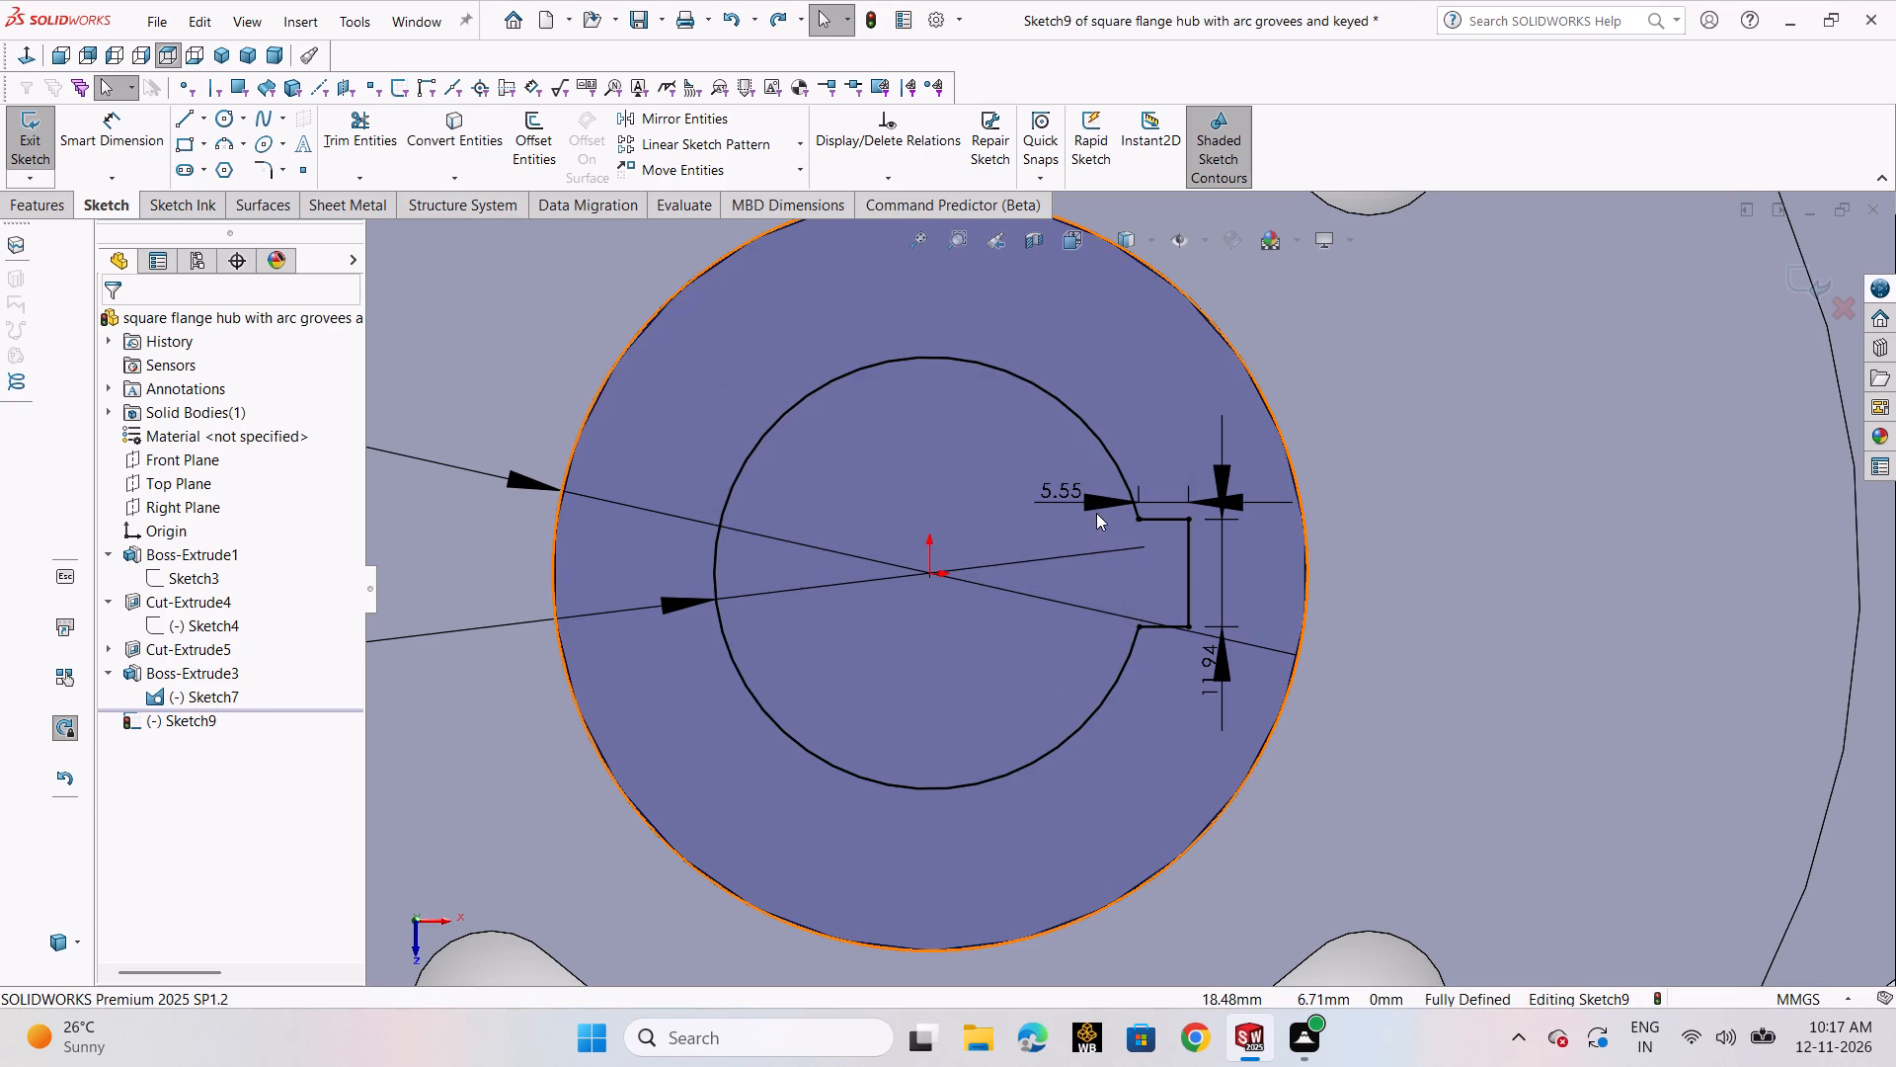
Delete the converted 84 mm circle, leaving only the bore and keyway outline, and exit the sketch.
{"action": "scroll", "coordinate": [1345, 609], "scroll_direction": "up", "scroll_amount": 2}
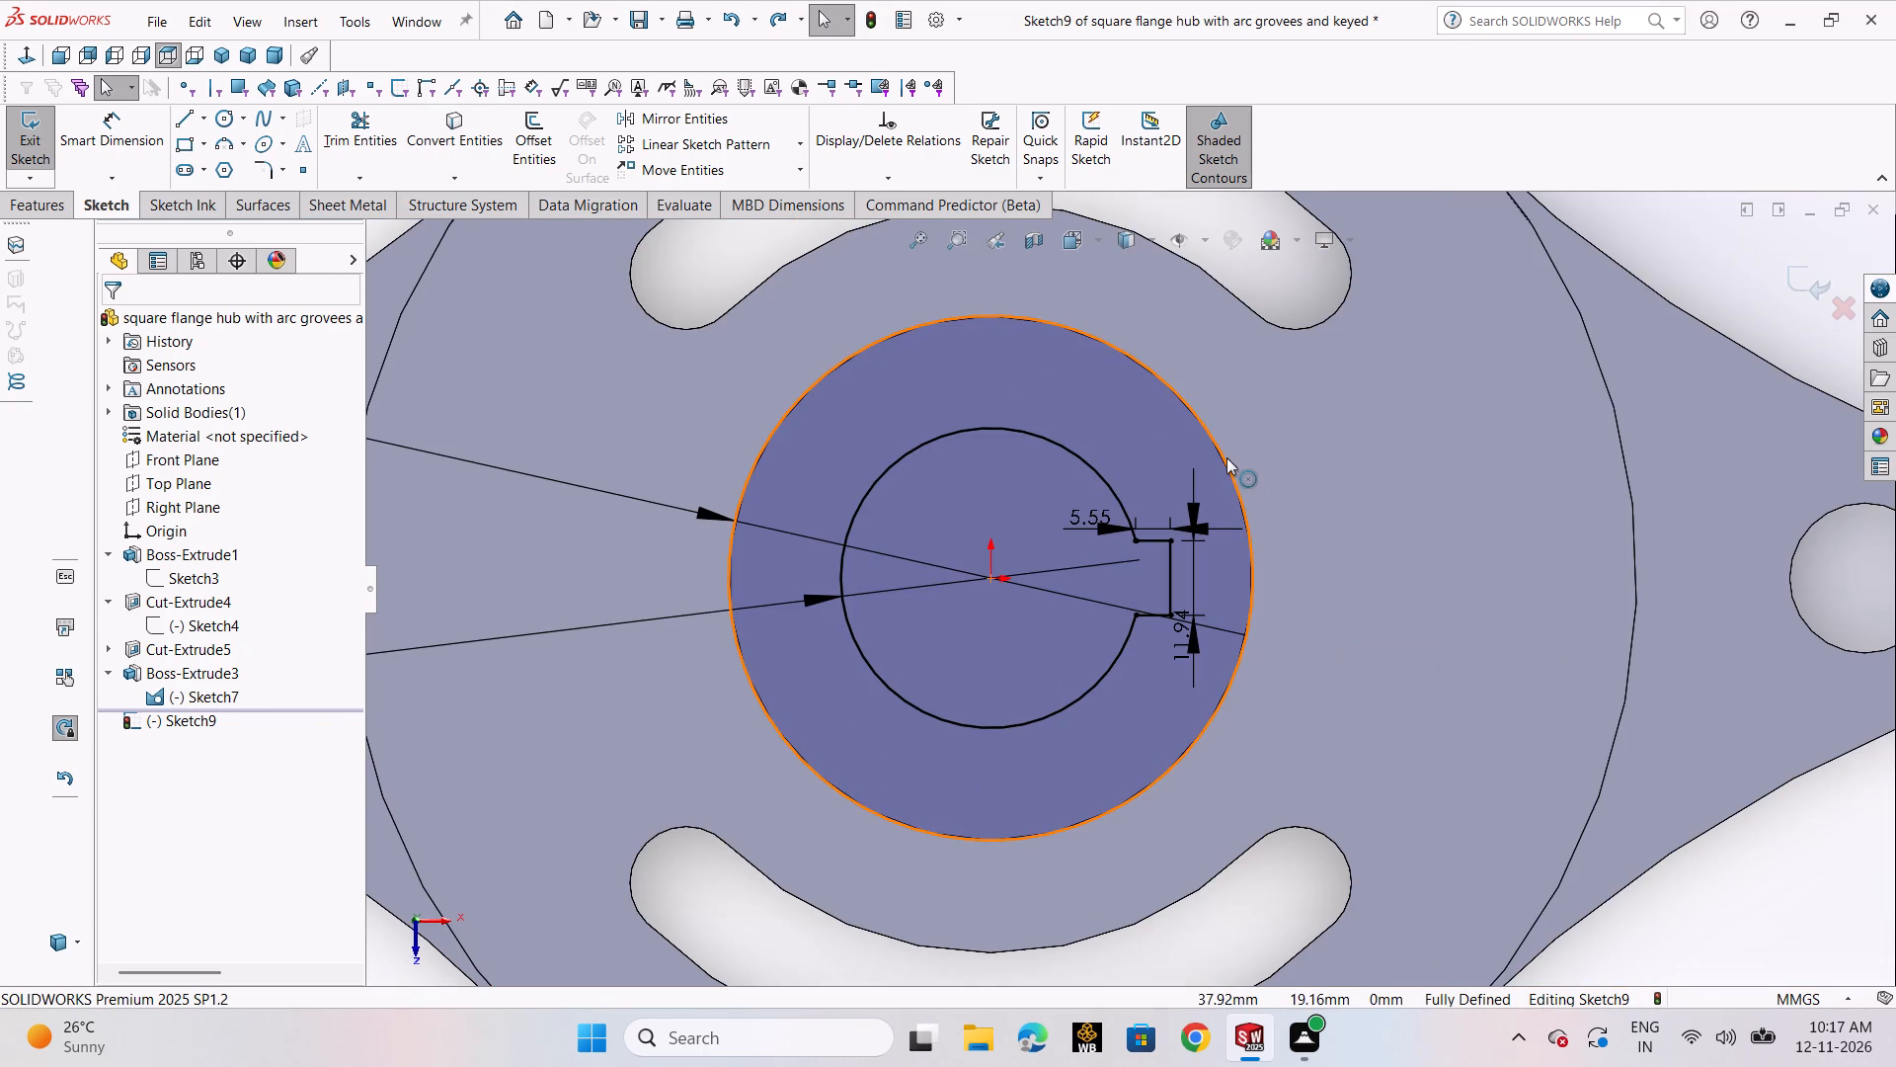
{"action": "left_click", "coordinate": [1226, 457]}
{"action": "key", "text": "Delete"}
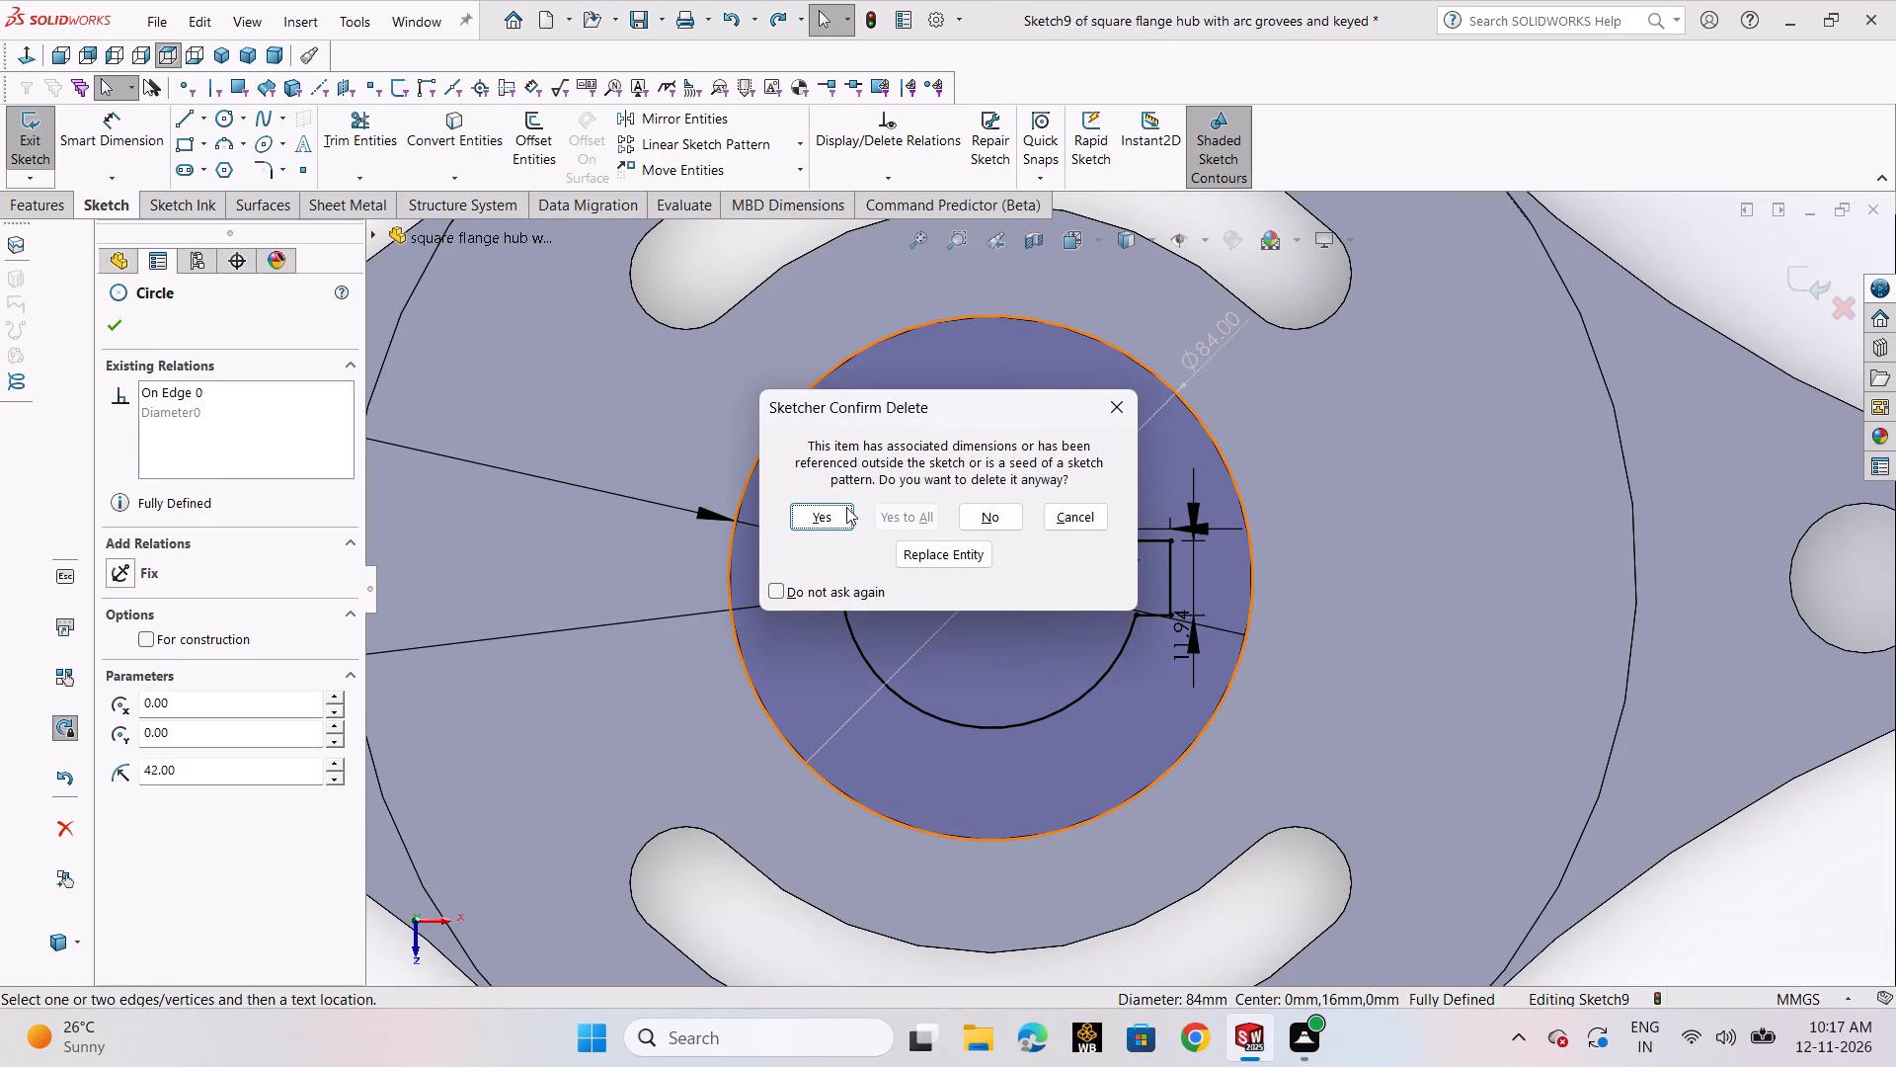
{"action": "left_click", "coordinate": [833, 508]}
{"action": "scroll", "coordinate": [1187, 532], "scroll_direction": "up", "scroll_amount": 2}
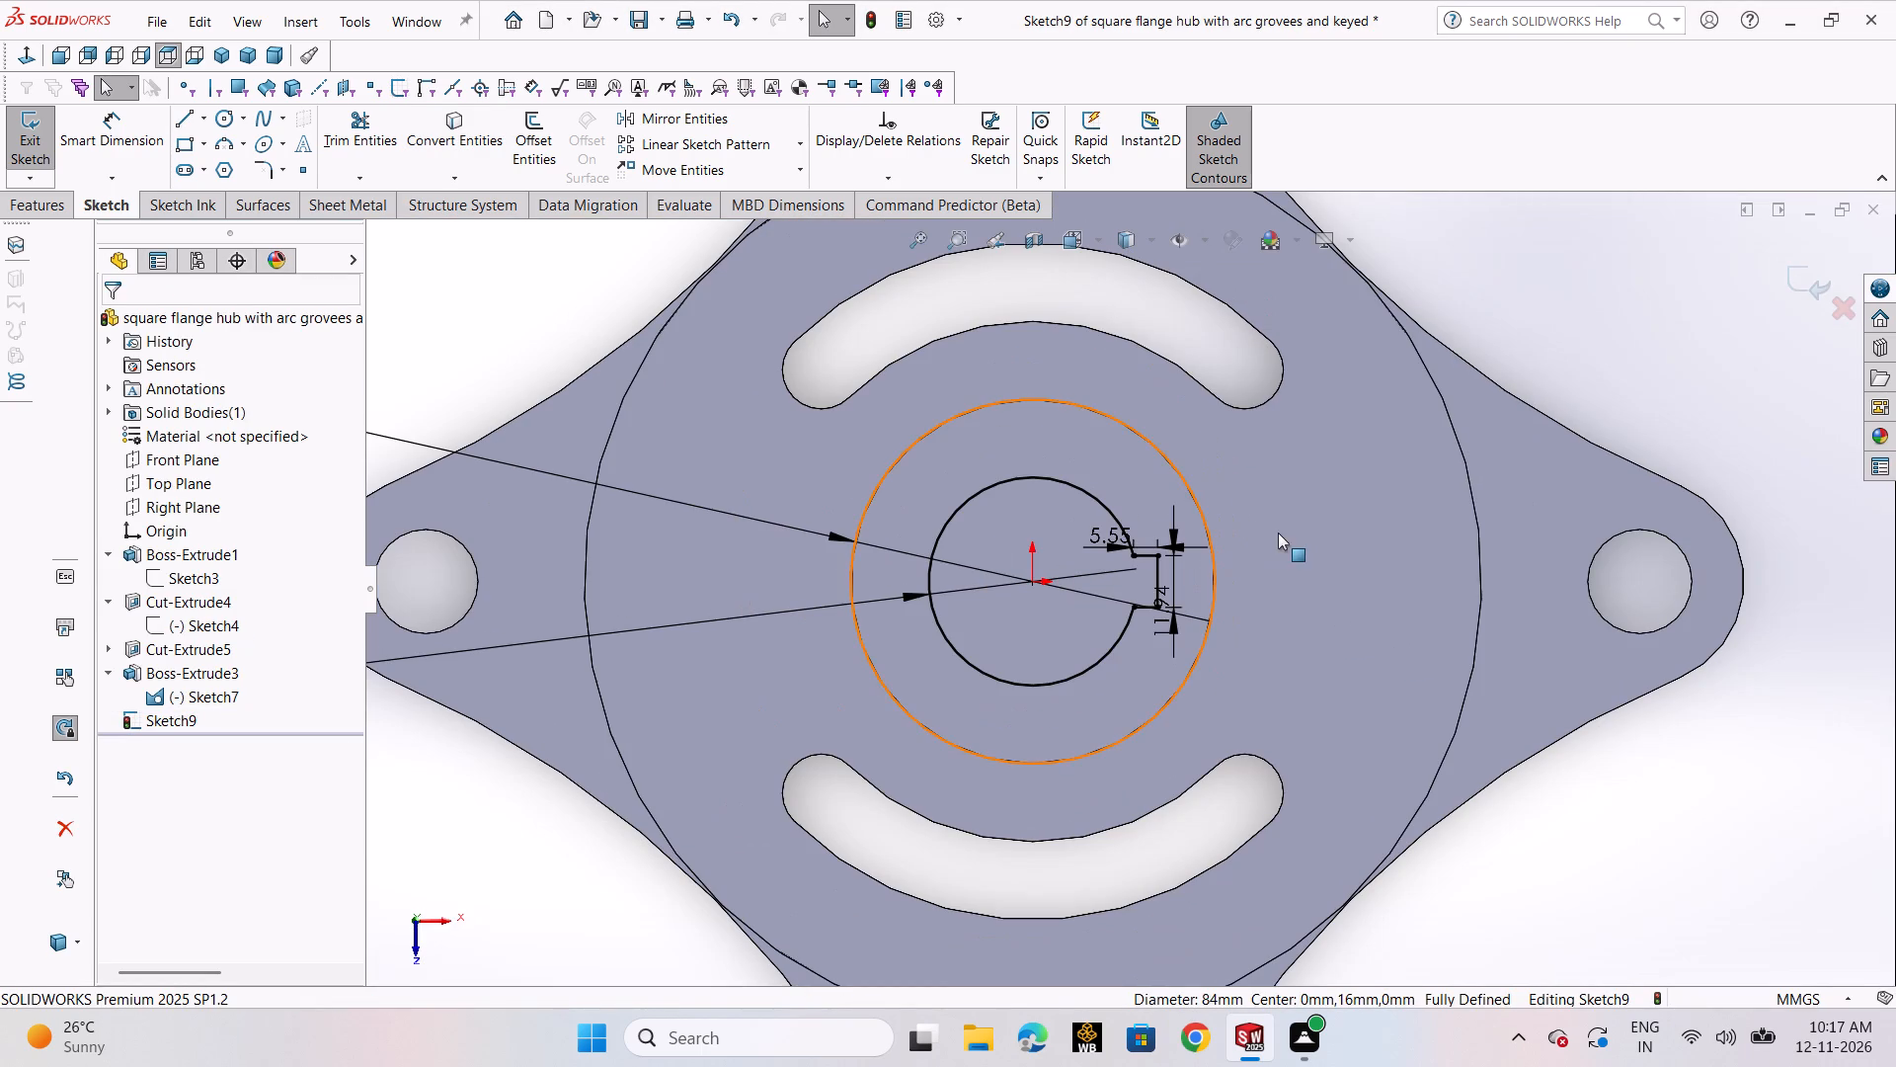
{"action": "scroll", "coordinate": [1158, 564], "scroll_direction": "down", "scroll_amount": 4}
{"action": "scroll", "coordinate": [1156, 565], "scroll_direction": "up", "scroll_amount": 7}
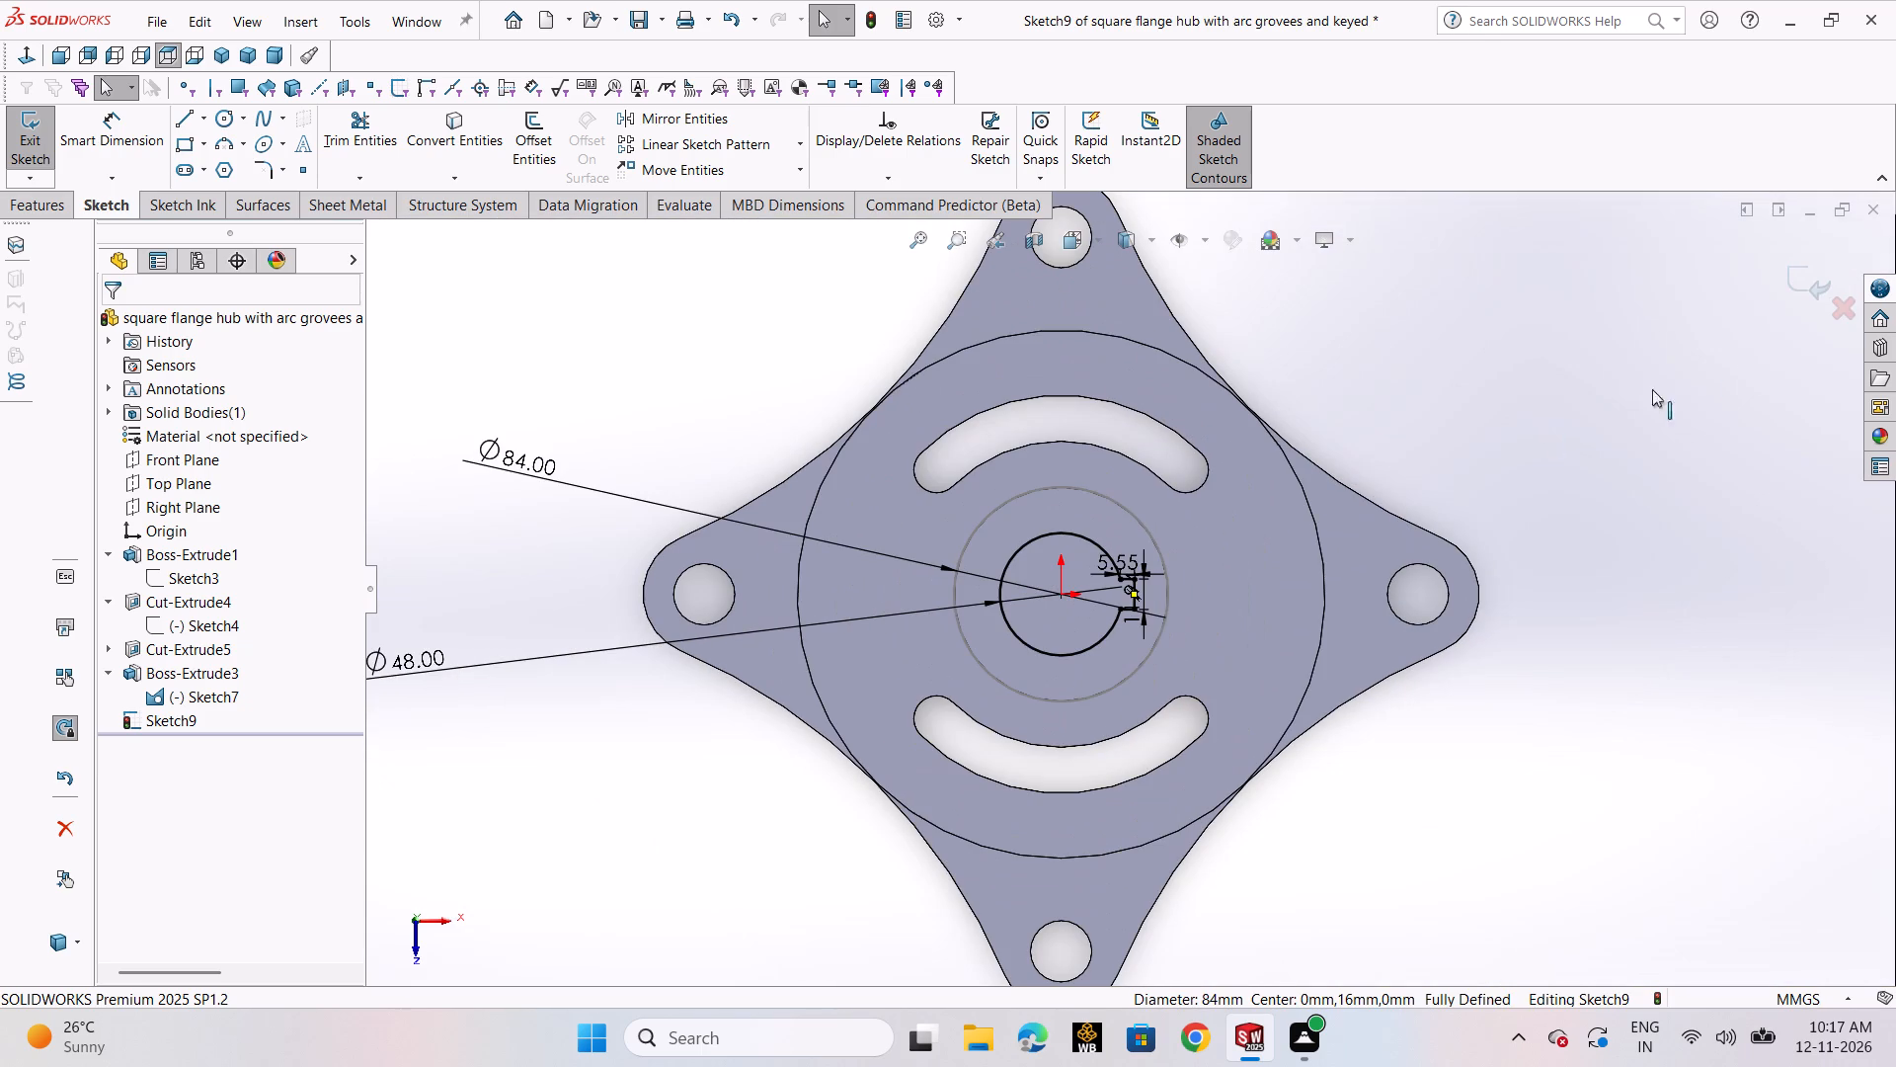
{"action": "left_click", "coordinate": [1817, 285]}
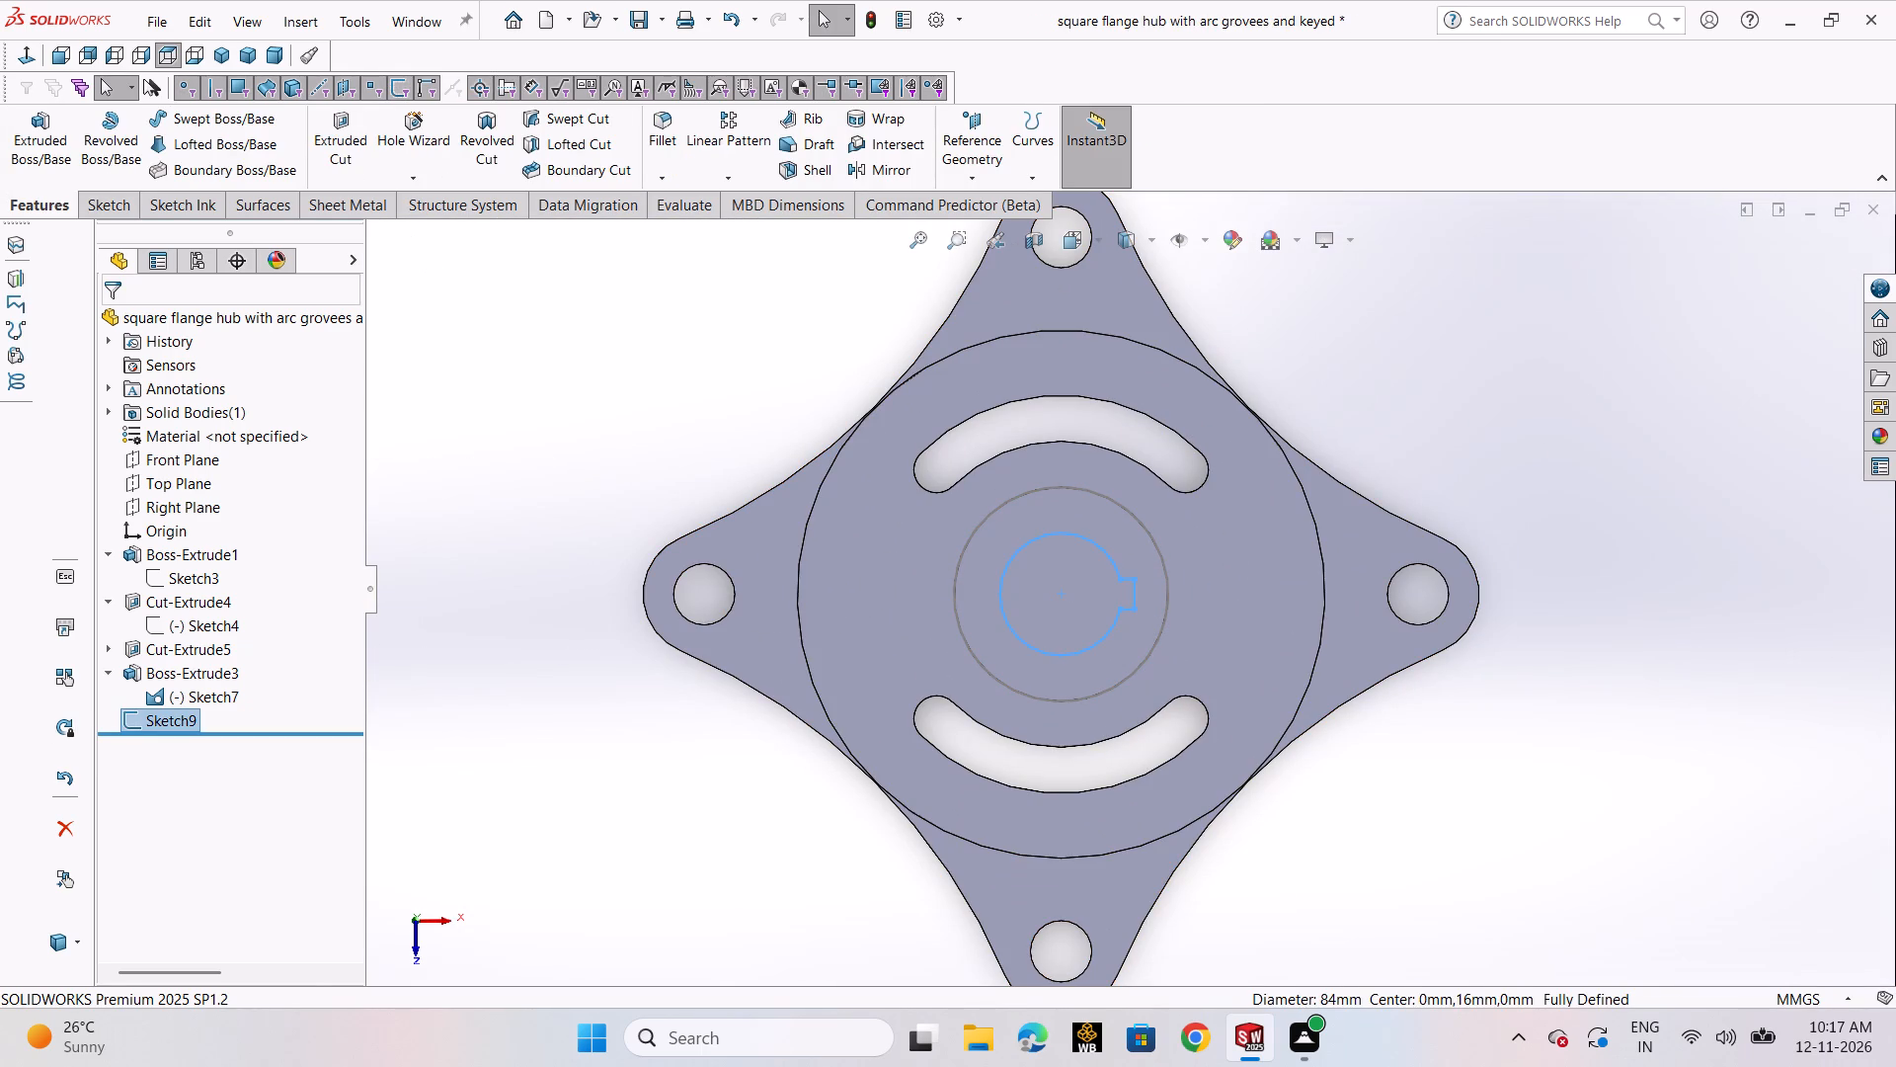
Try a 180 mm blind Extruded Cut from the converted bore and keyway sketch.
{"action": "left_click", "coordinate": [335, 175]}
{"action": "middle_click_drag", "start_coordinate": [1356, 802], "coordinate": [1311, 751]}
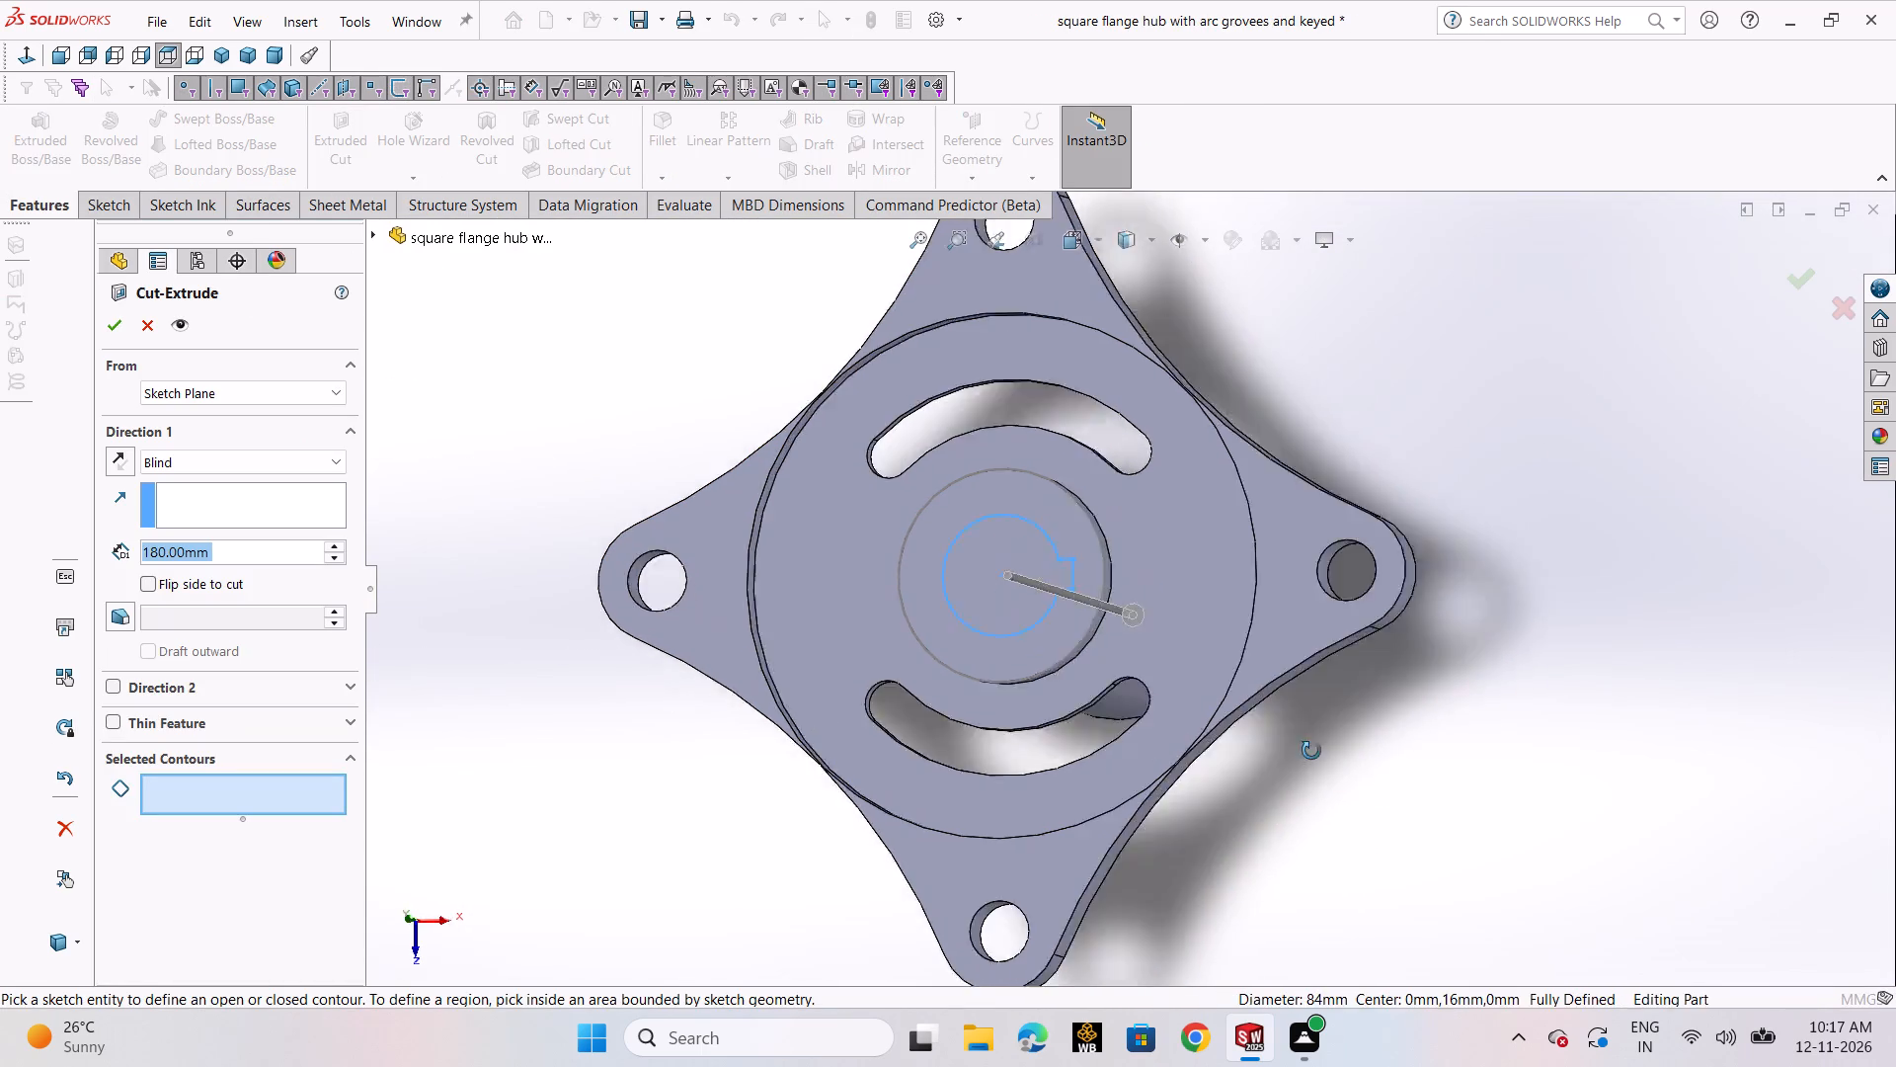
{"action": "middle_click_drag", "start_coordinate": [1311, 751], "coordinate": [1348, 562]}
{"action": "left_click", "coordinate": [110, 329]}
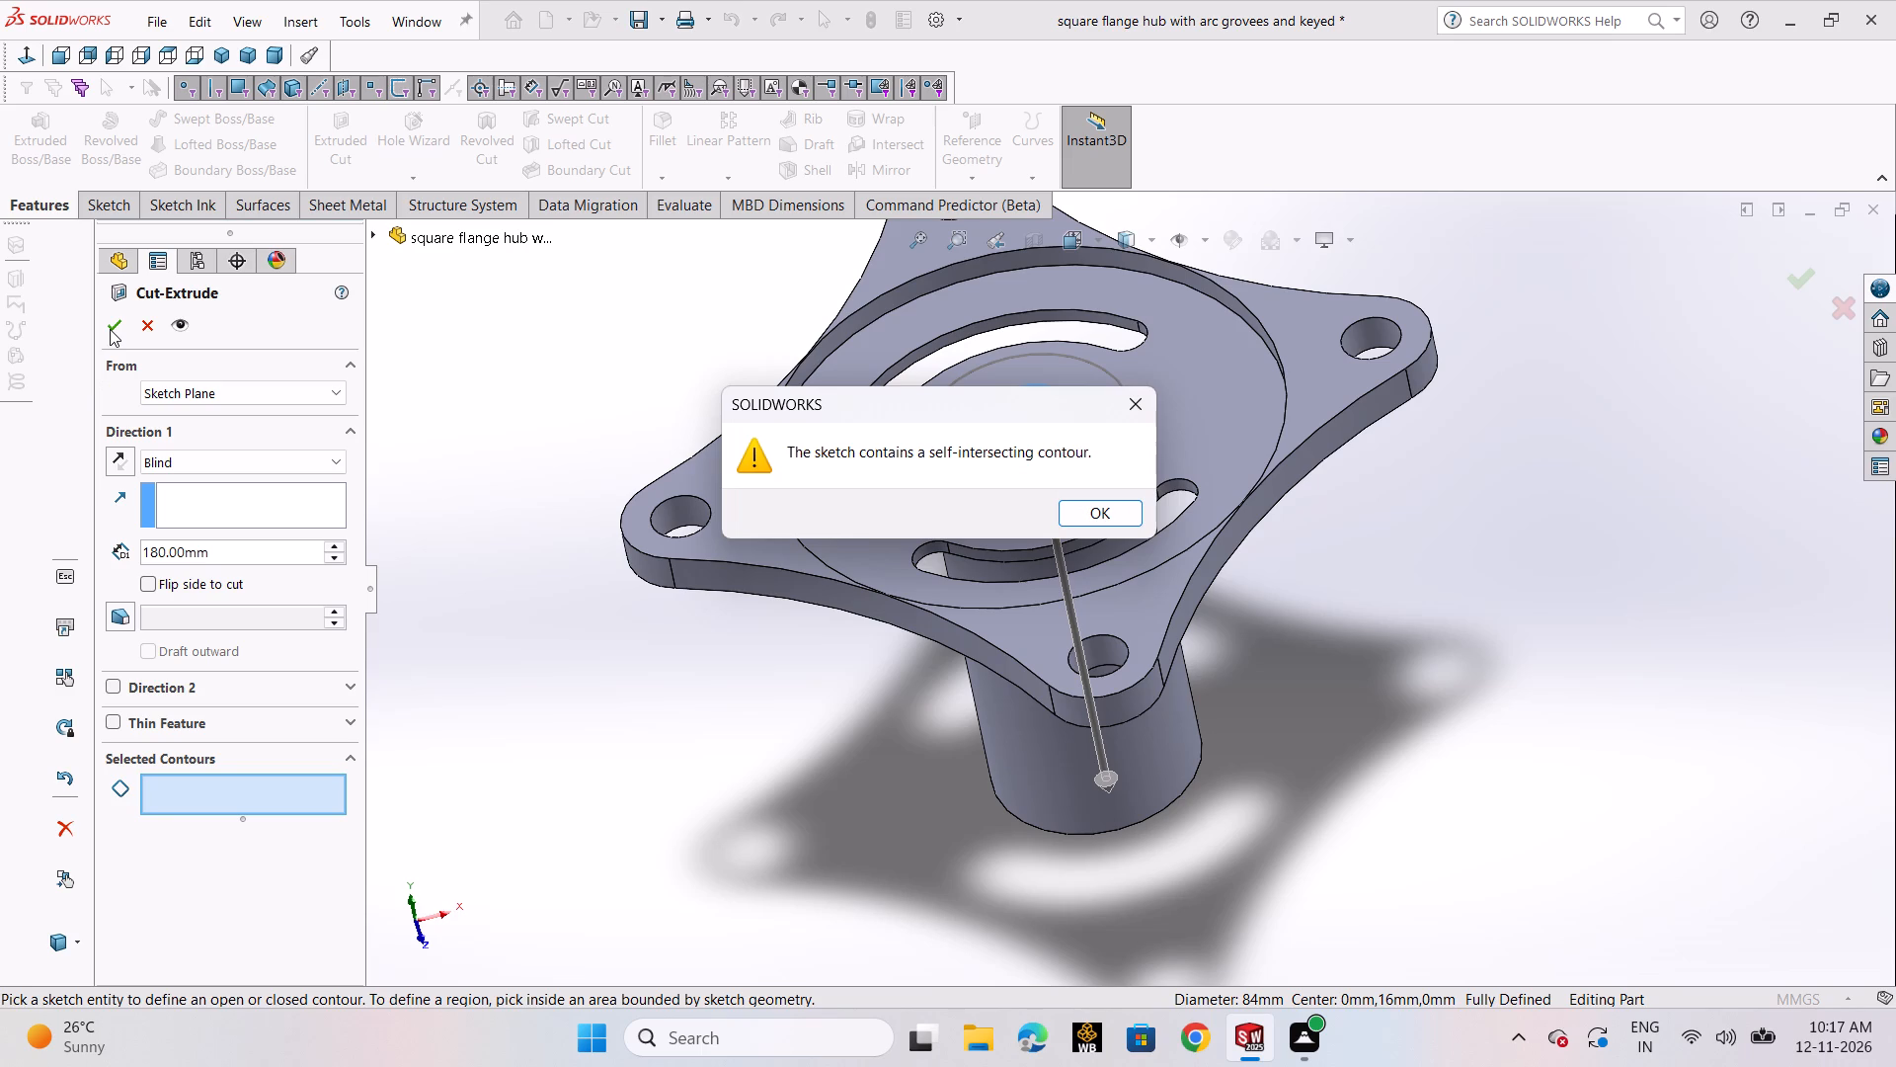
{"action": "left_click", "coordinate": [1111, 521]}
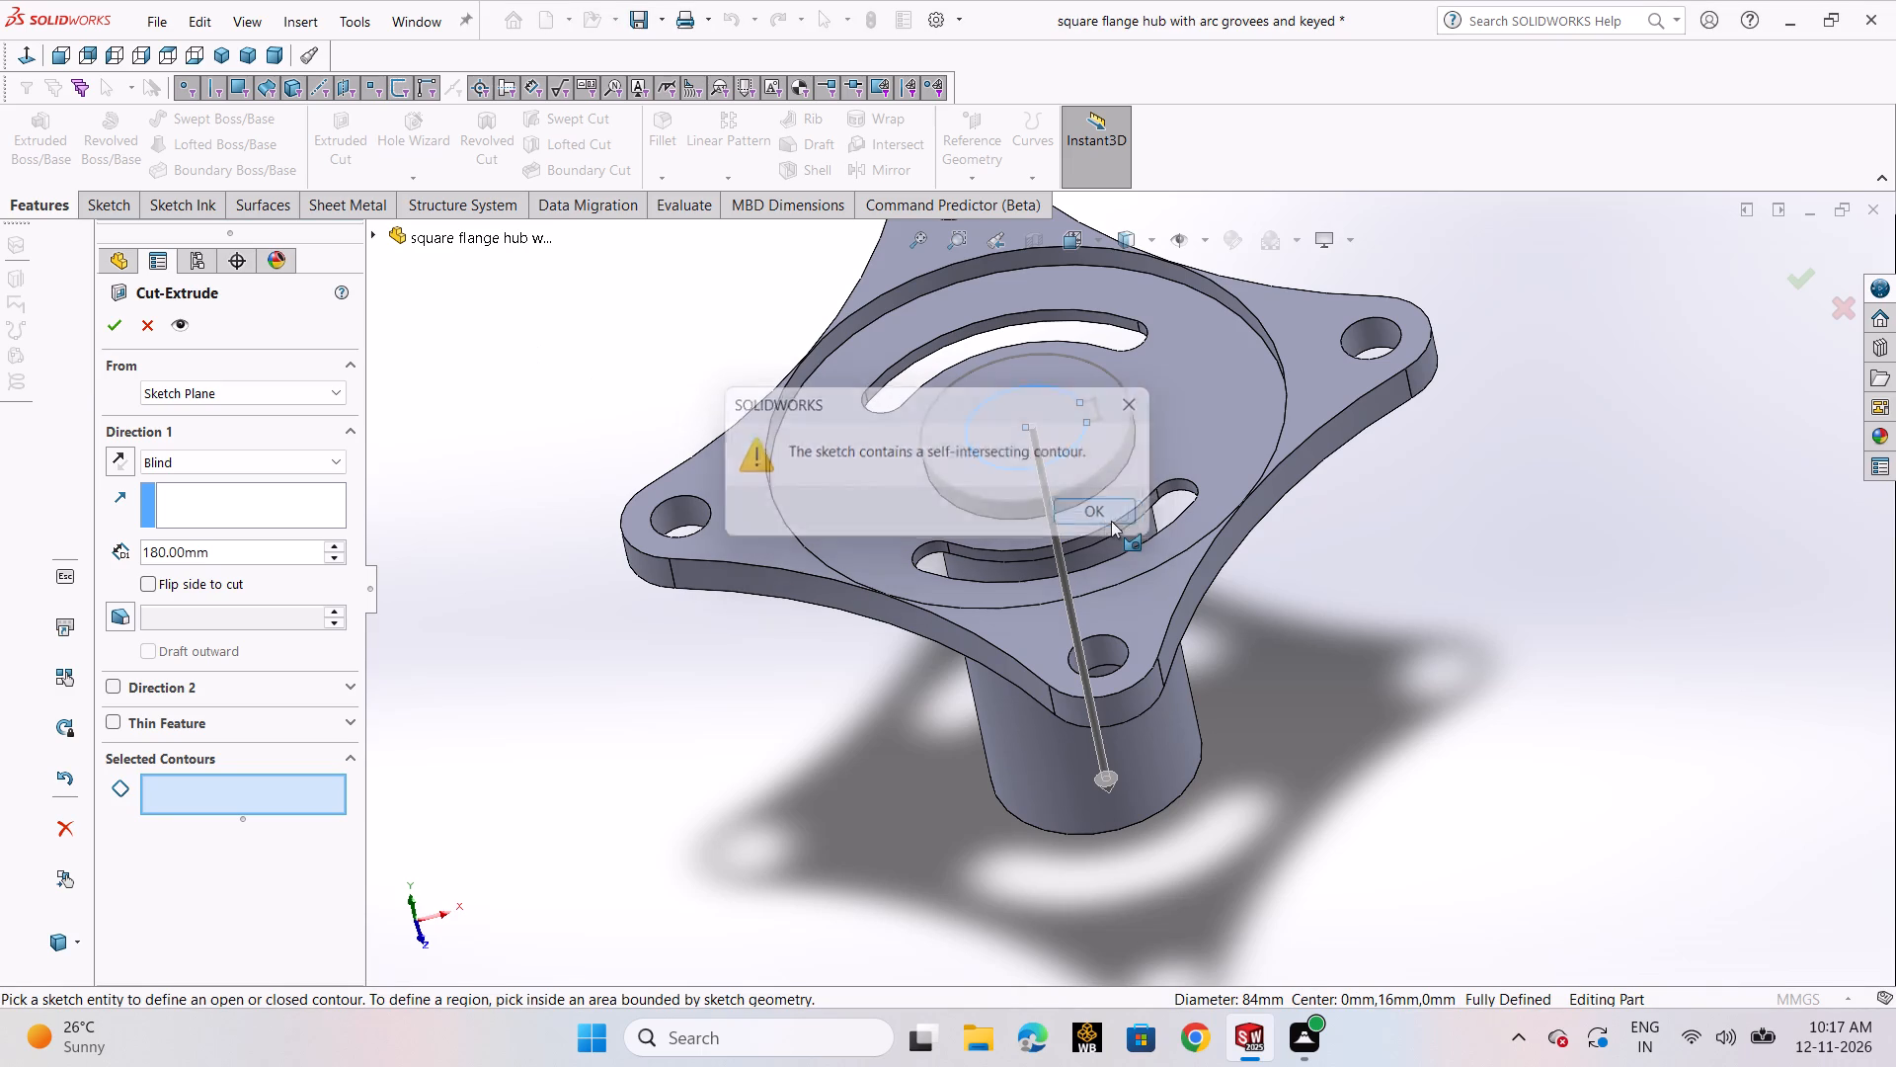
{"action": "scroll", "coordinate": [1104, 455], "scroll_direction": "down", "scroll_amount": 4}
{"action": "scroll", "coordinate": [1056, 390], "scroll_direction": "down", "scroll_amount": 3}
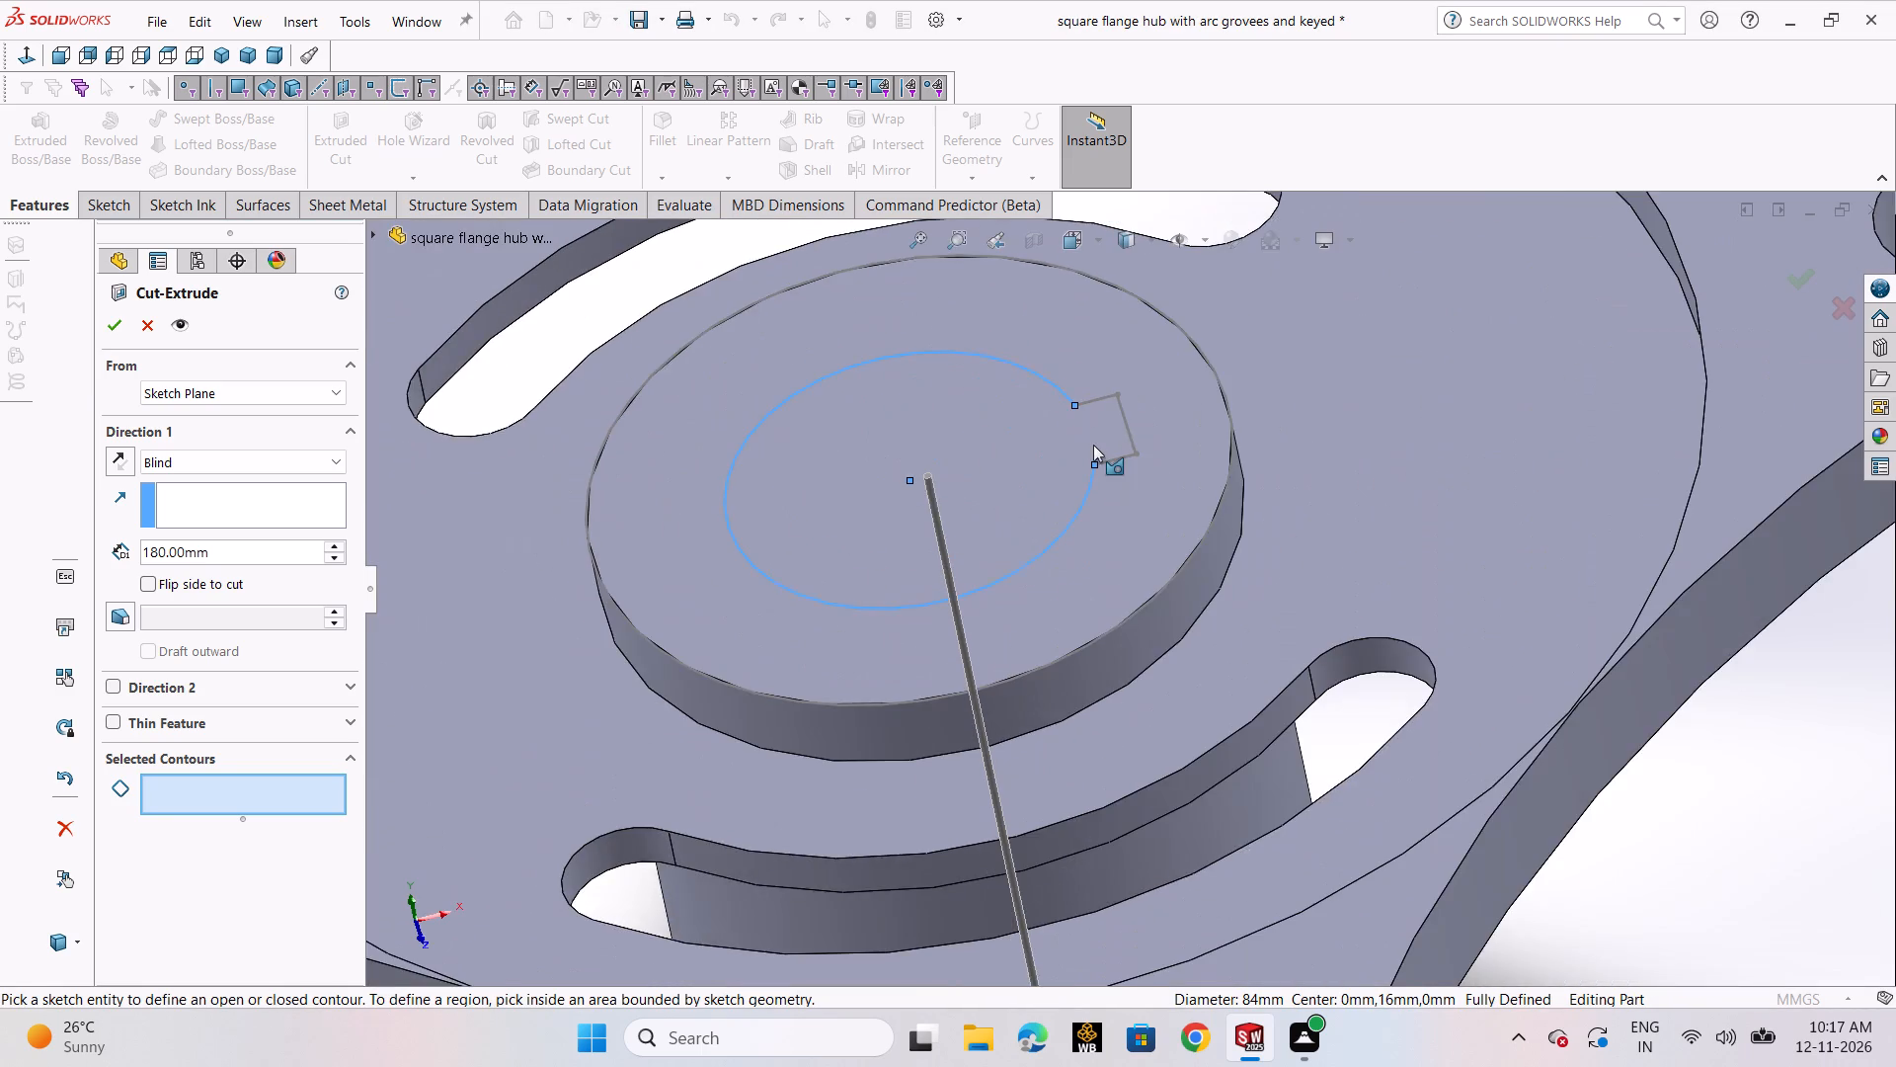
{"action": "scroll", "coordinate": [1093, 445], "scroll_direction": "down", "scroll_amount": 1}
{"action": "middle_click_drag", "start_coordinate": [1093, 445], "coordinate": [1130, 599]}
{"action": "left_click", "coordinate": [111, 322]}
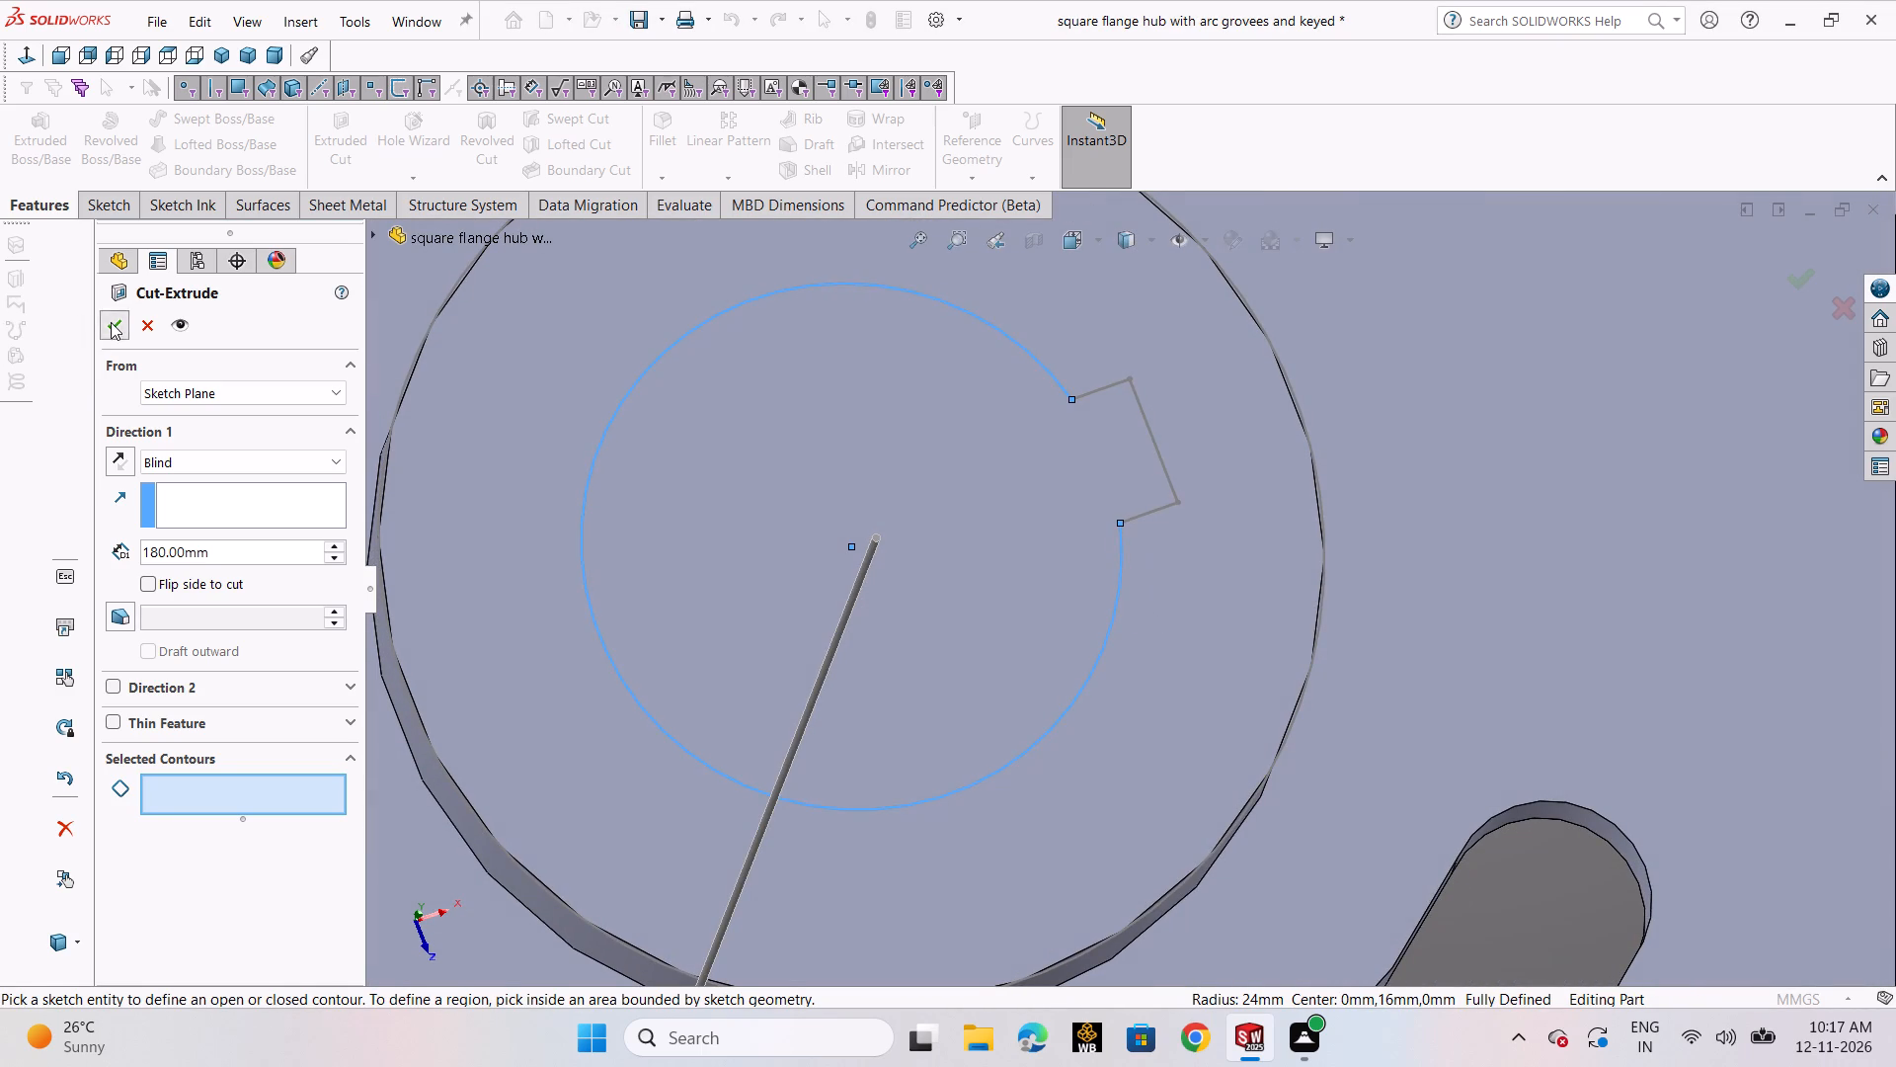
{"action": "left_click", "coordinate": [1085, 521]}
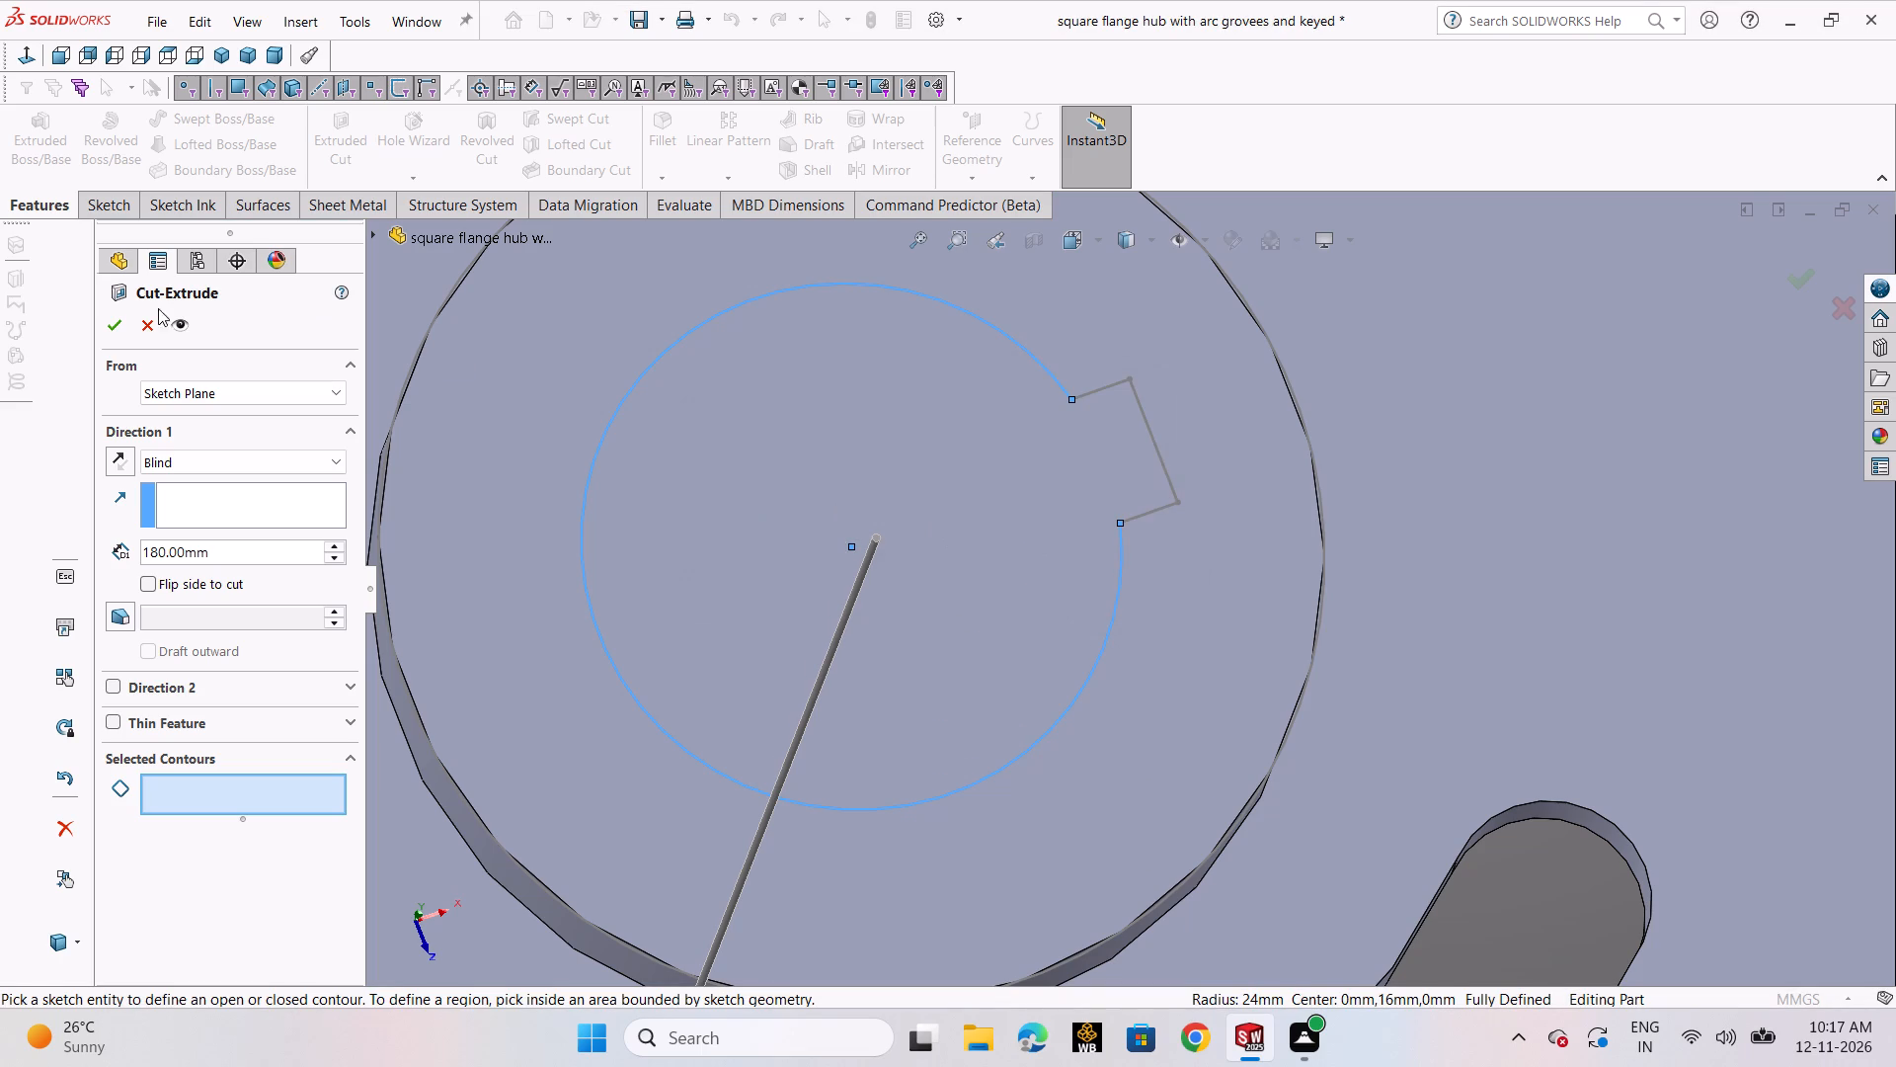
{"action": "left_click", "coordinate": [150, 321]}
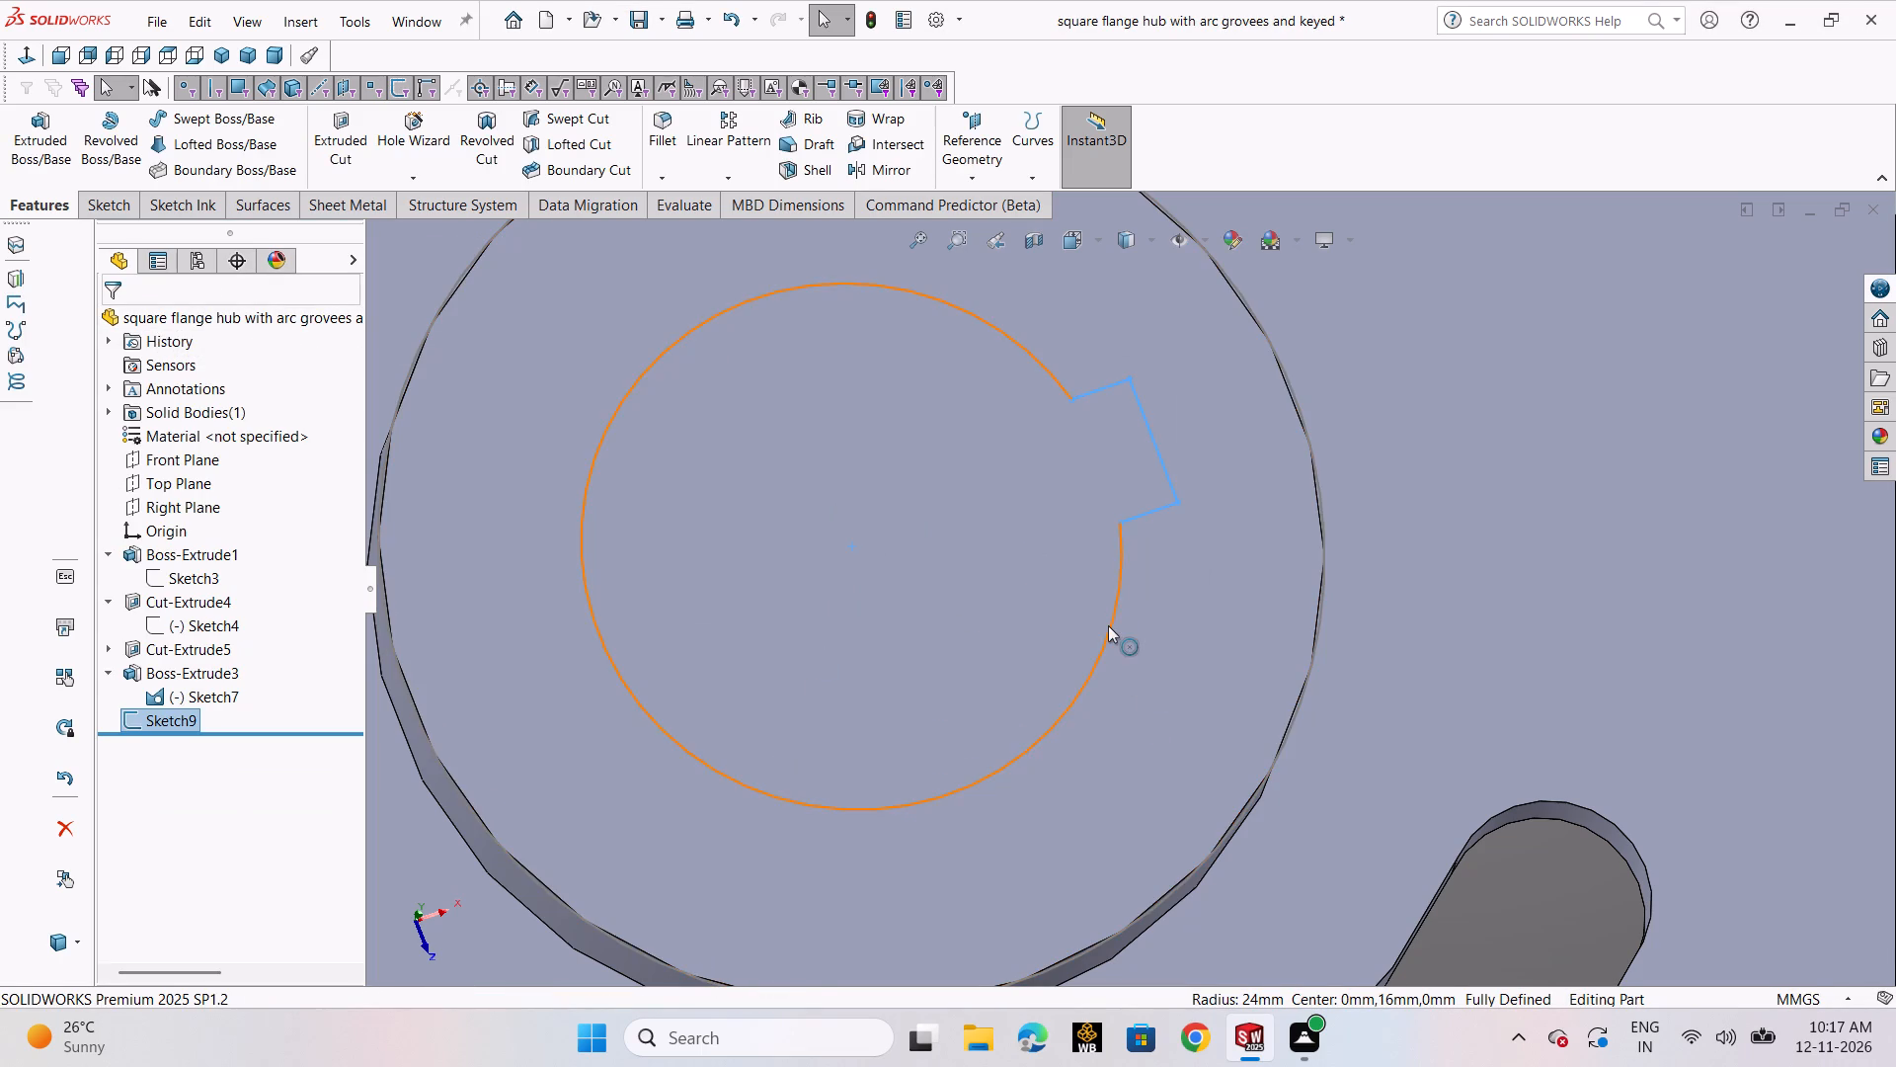
Reopen the hub boss's original sketch and delete the keyway's lower horizontal, vertical and upper horizontal lines.
{"action": "double_click", "coordinate": [1108, 625]}
{"action": "scroll", "coordinate": [1175, 621], "scroll_direction": "down", "scroll_amount": 9}
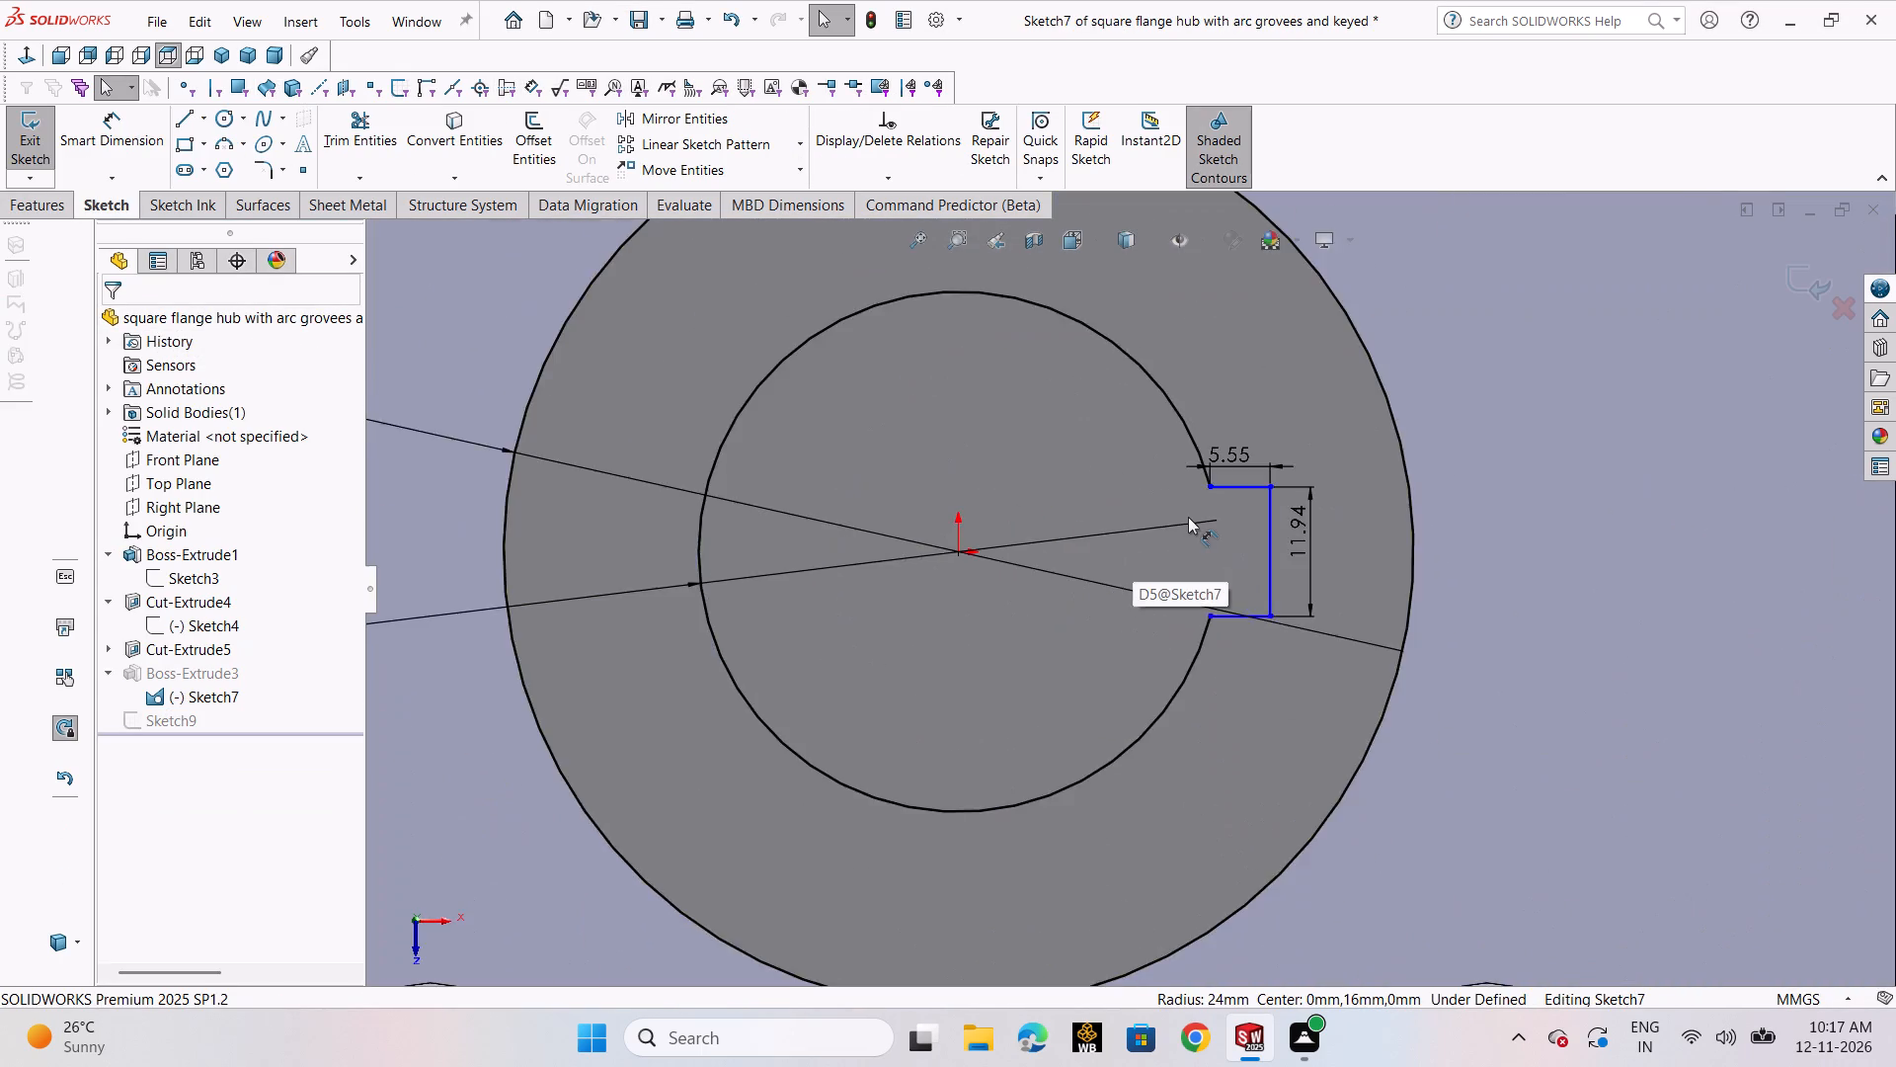
{"action": "scroll", "coordinate": [1188, 517], "scroll_direction": "down", "scroll_amount": 4}
{"action": "left_click_drag", "start_coordinate": [1239, 372], "coordinate": [1288, 648]}
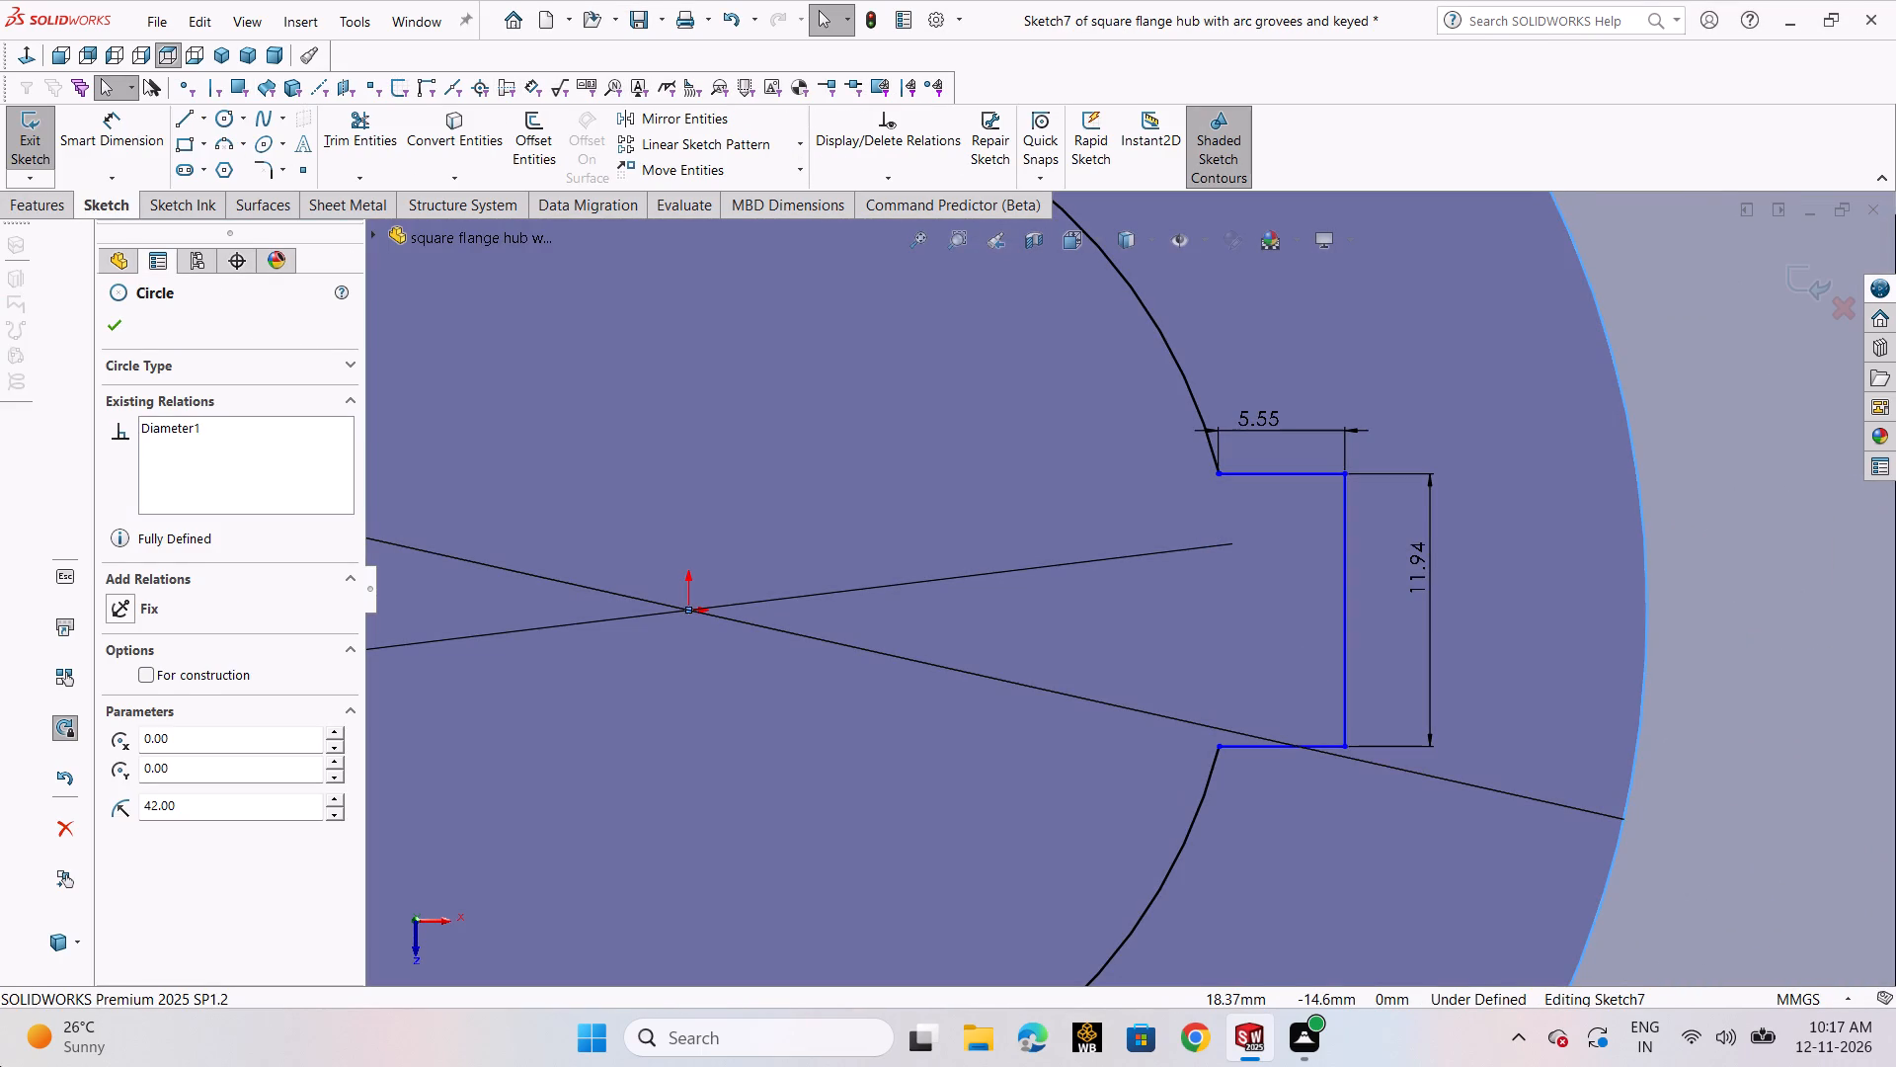
{"action": "key", "text": "Escape"}
{"action": "key", "text": "Escape"}
{"action": "left_click_drag", "start_coordinate": [1264, 393], "coordinate": [1350, 746]}
{"action": "left_click", "coordinate": [1313, 750]}
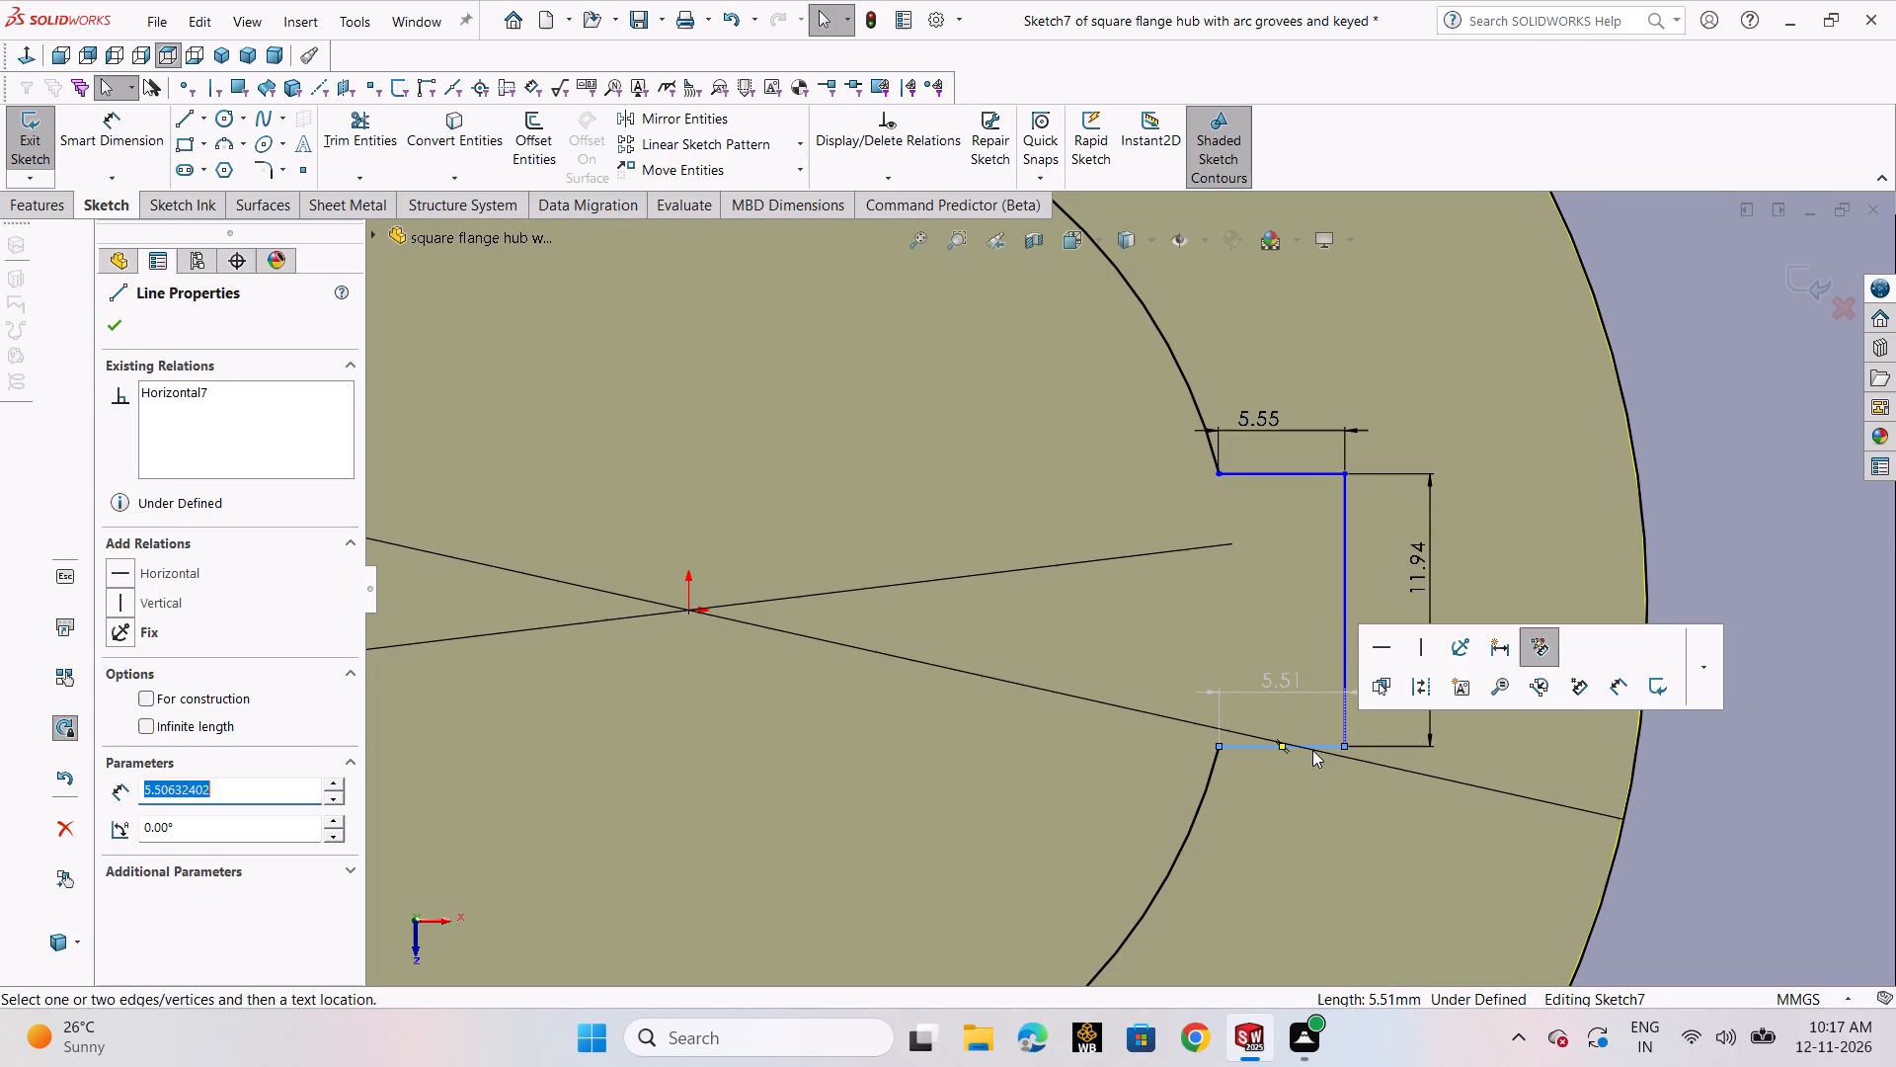
{"action": "key", "text": "Delete"}
{"action": "left_click", "coordinate": [825, 520]}
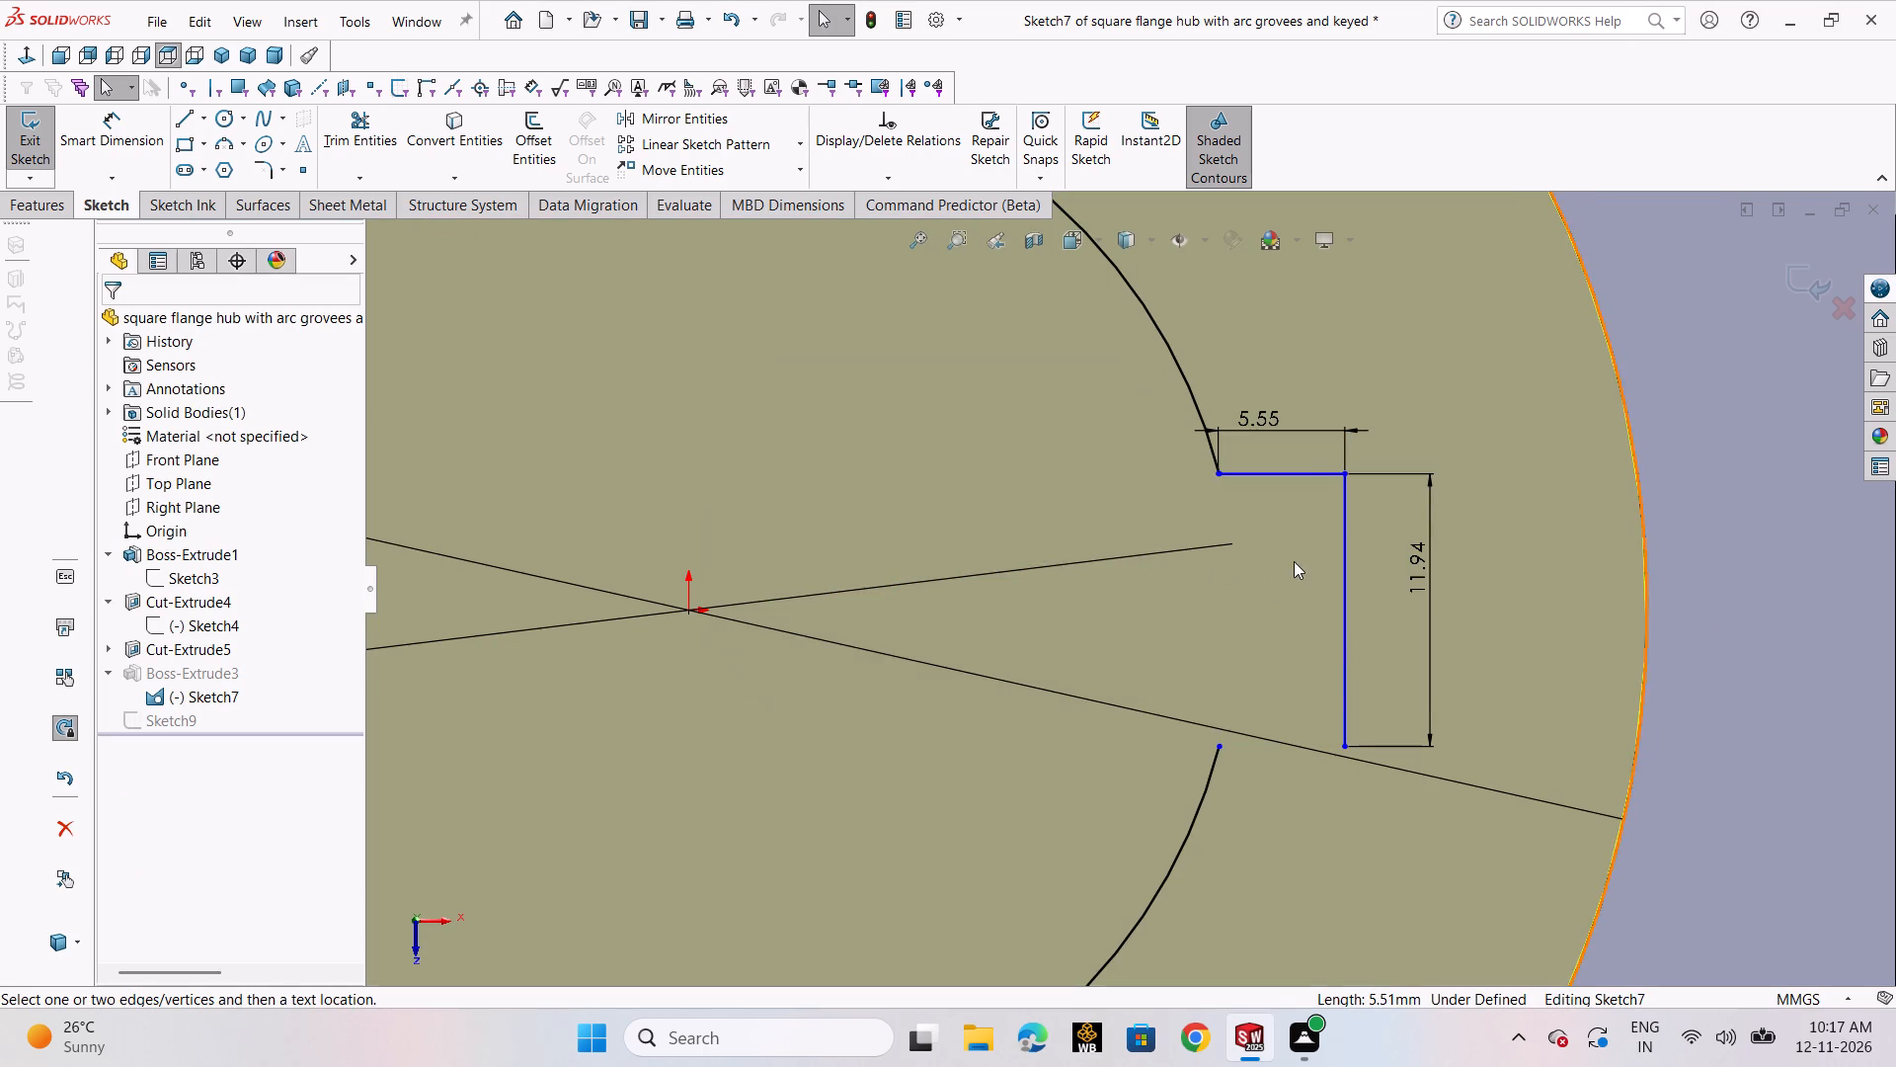
{"action": "left_click", "coordinate": [1350, 610]}
{"action": "key", "text": "Print"}
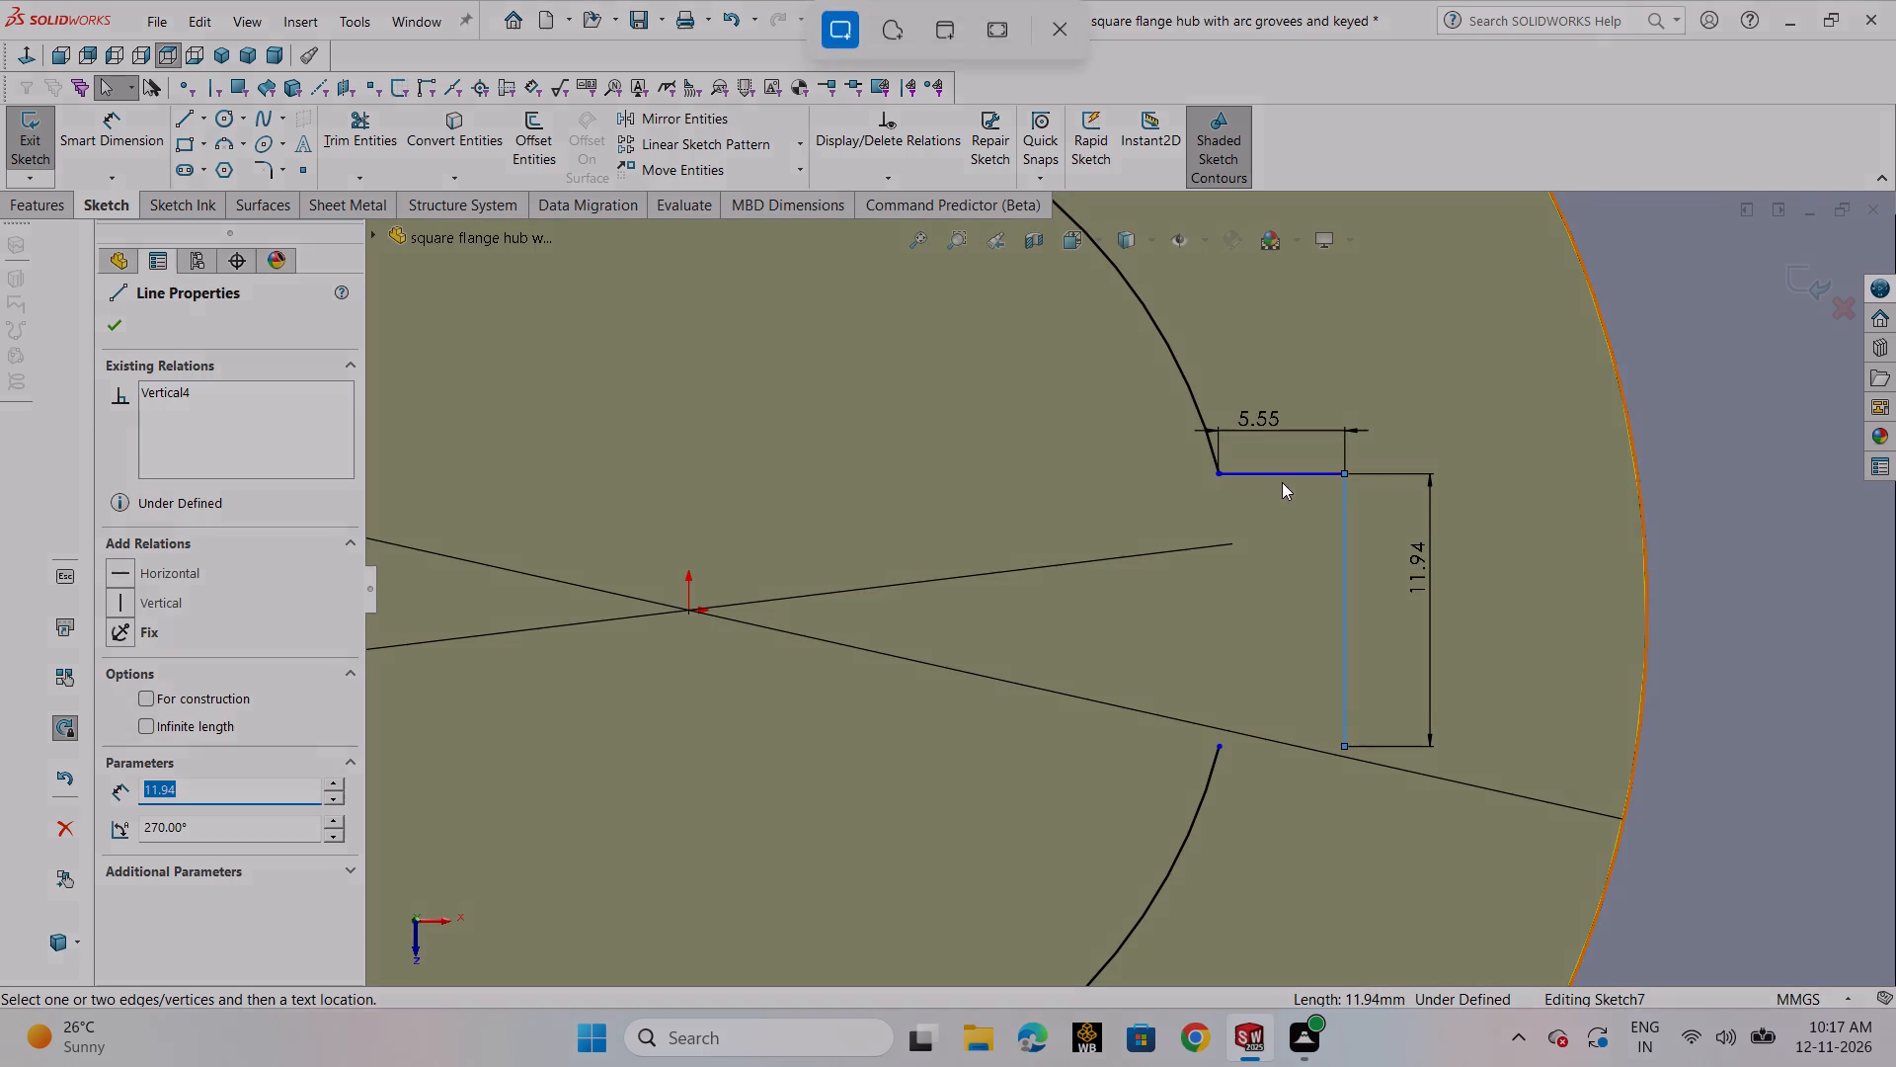
{"action": "left_click", "coordinate": [1071, 27]}
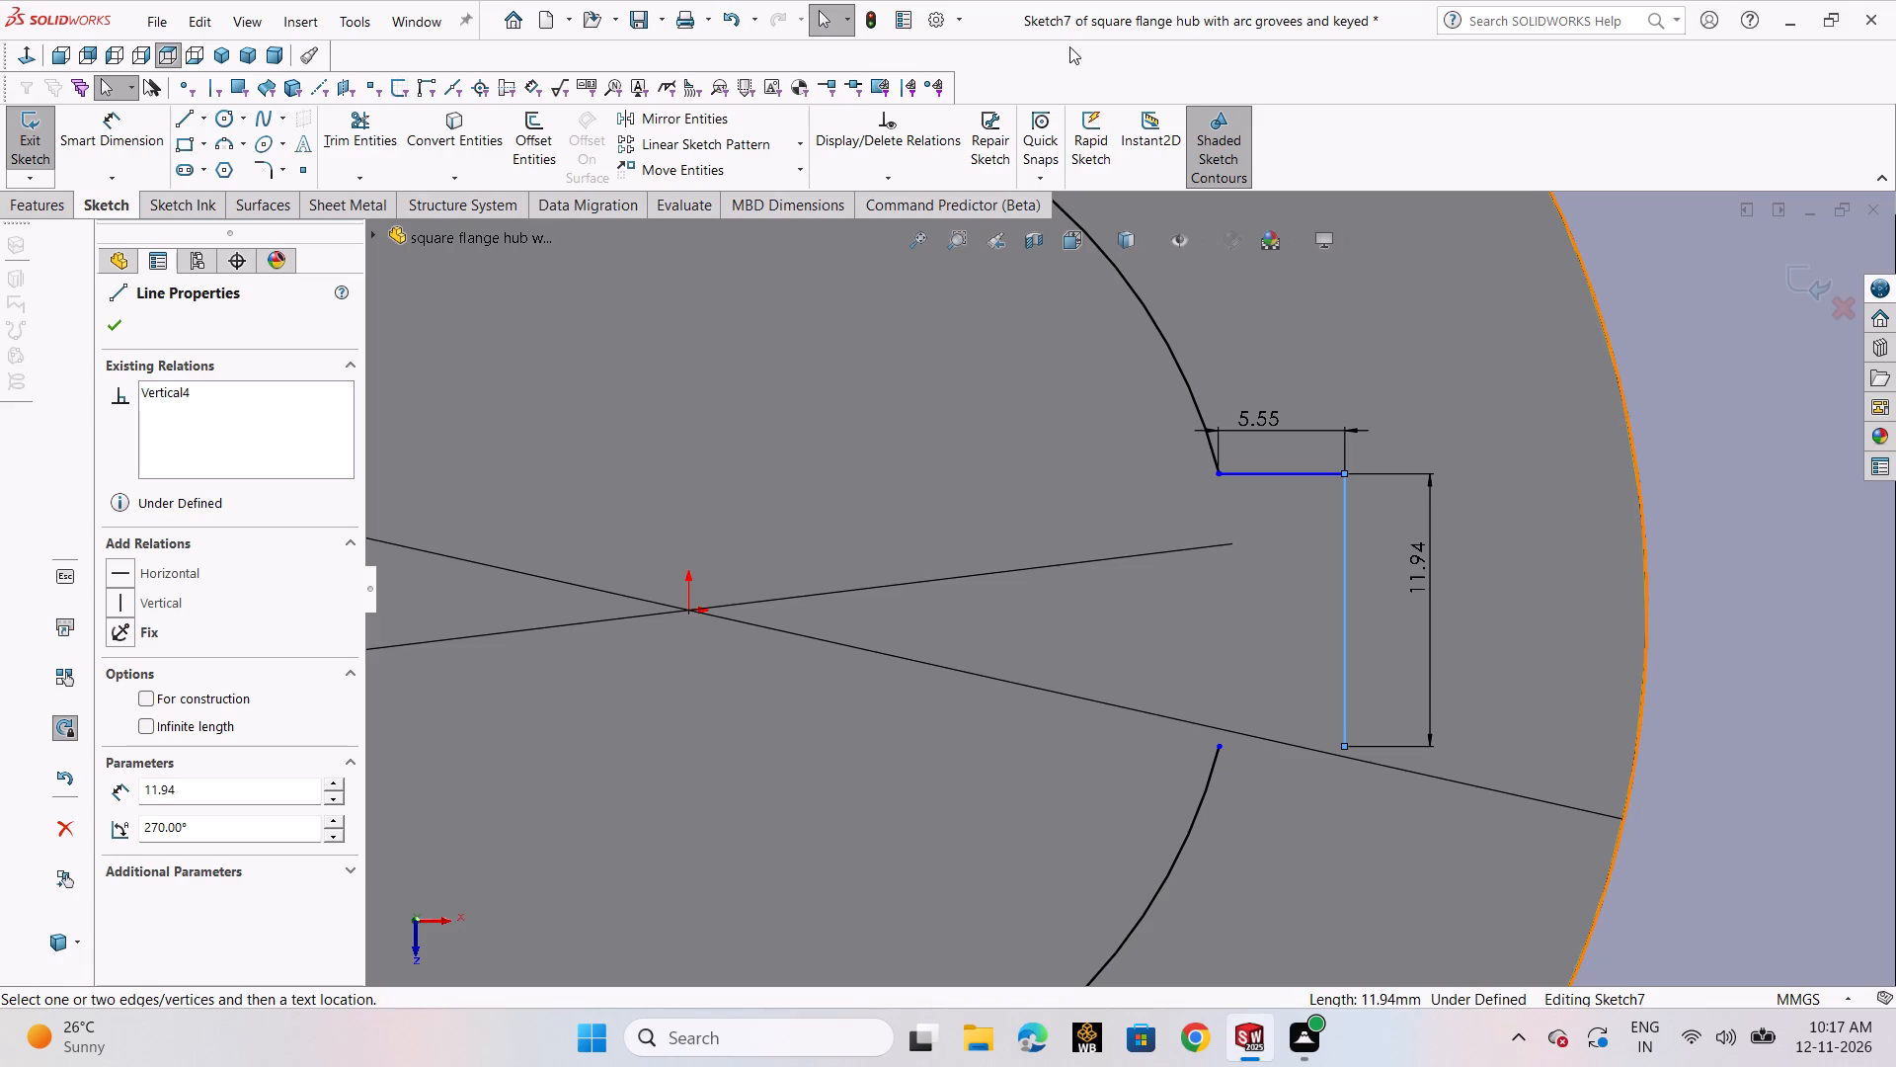
{"action": "key", "text": "Delete"}
{"action": "left_click", "coordinate": [807, 527]}
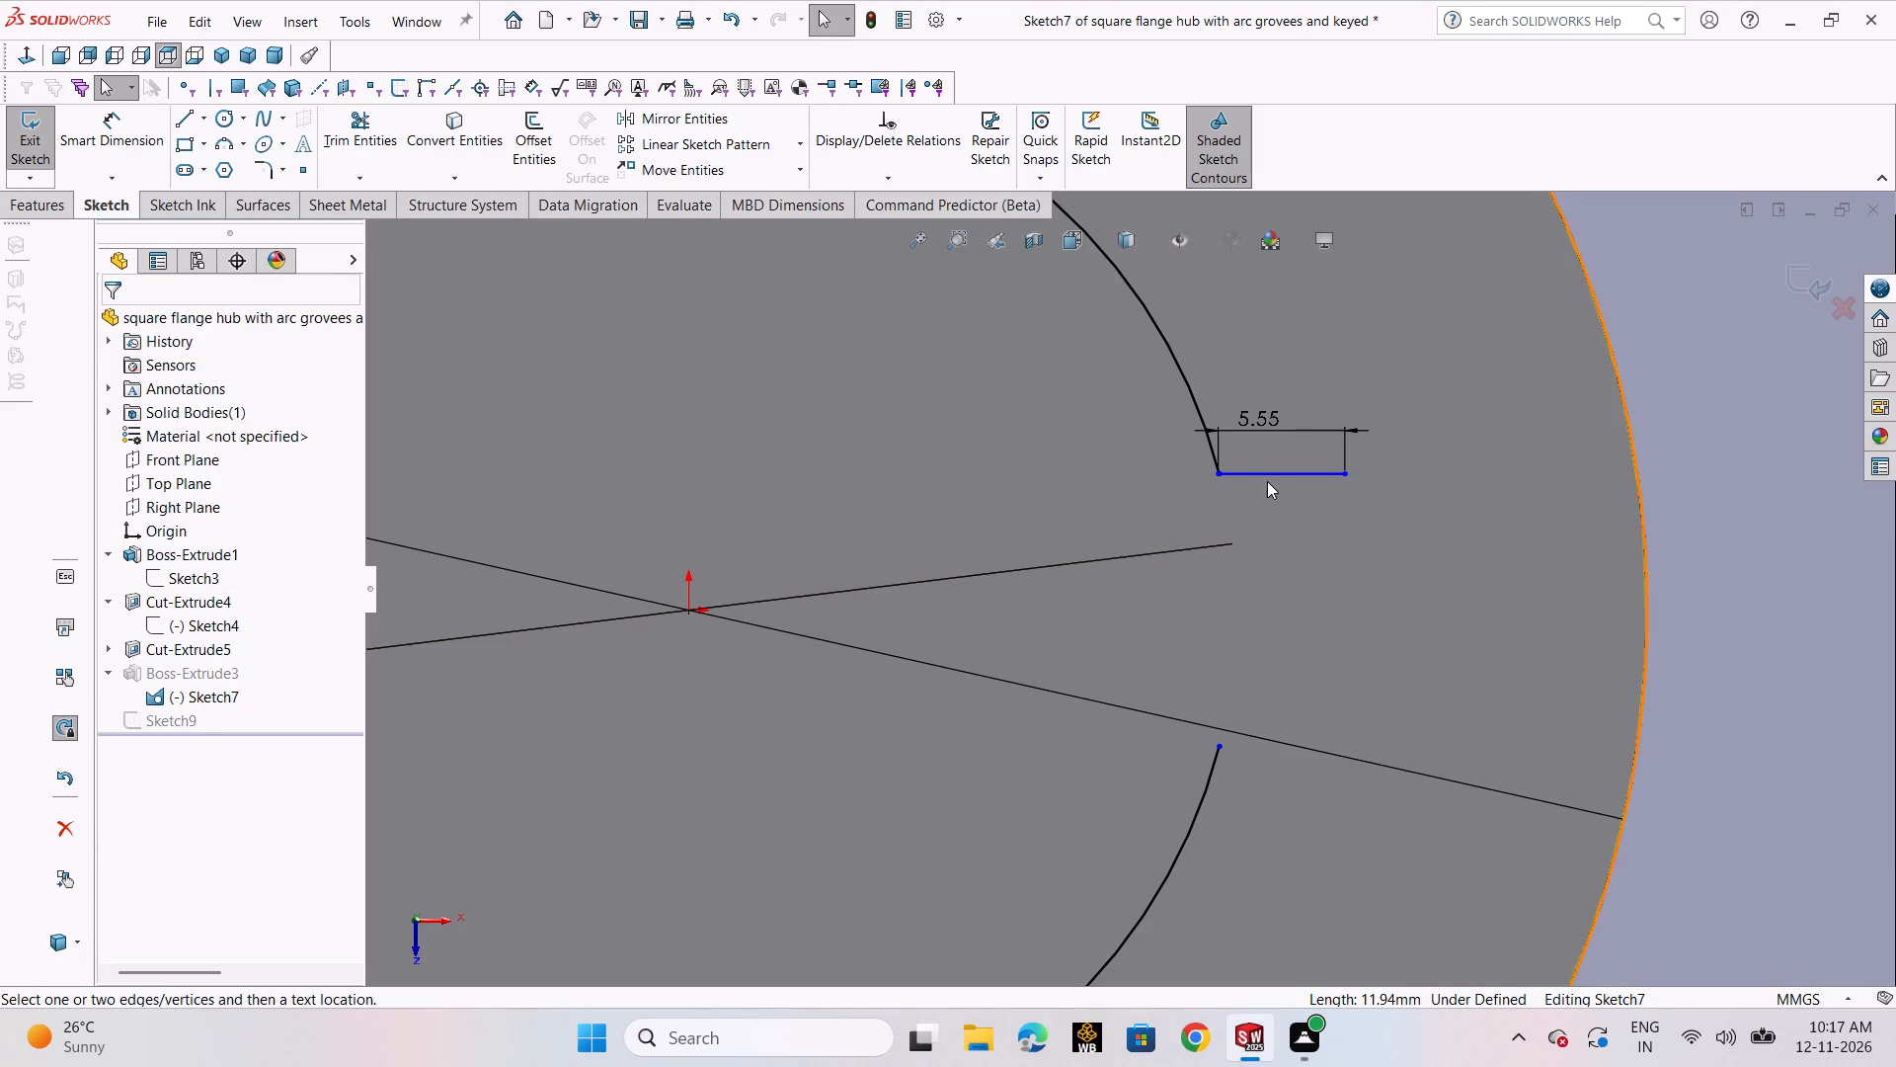
{"action": "left_click", "coordinate": [1272, 477]}
{"action": "key", "text": "Delete"}
{"action": "left_click", "coordinate": [815, 521]}
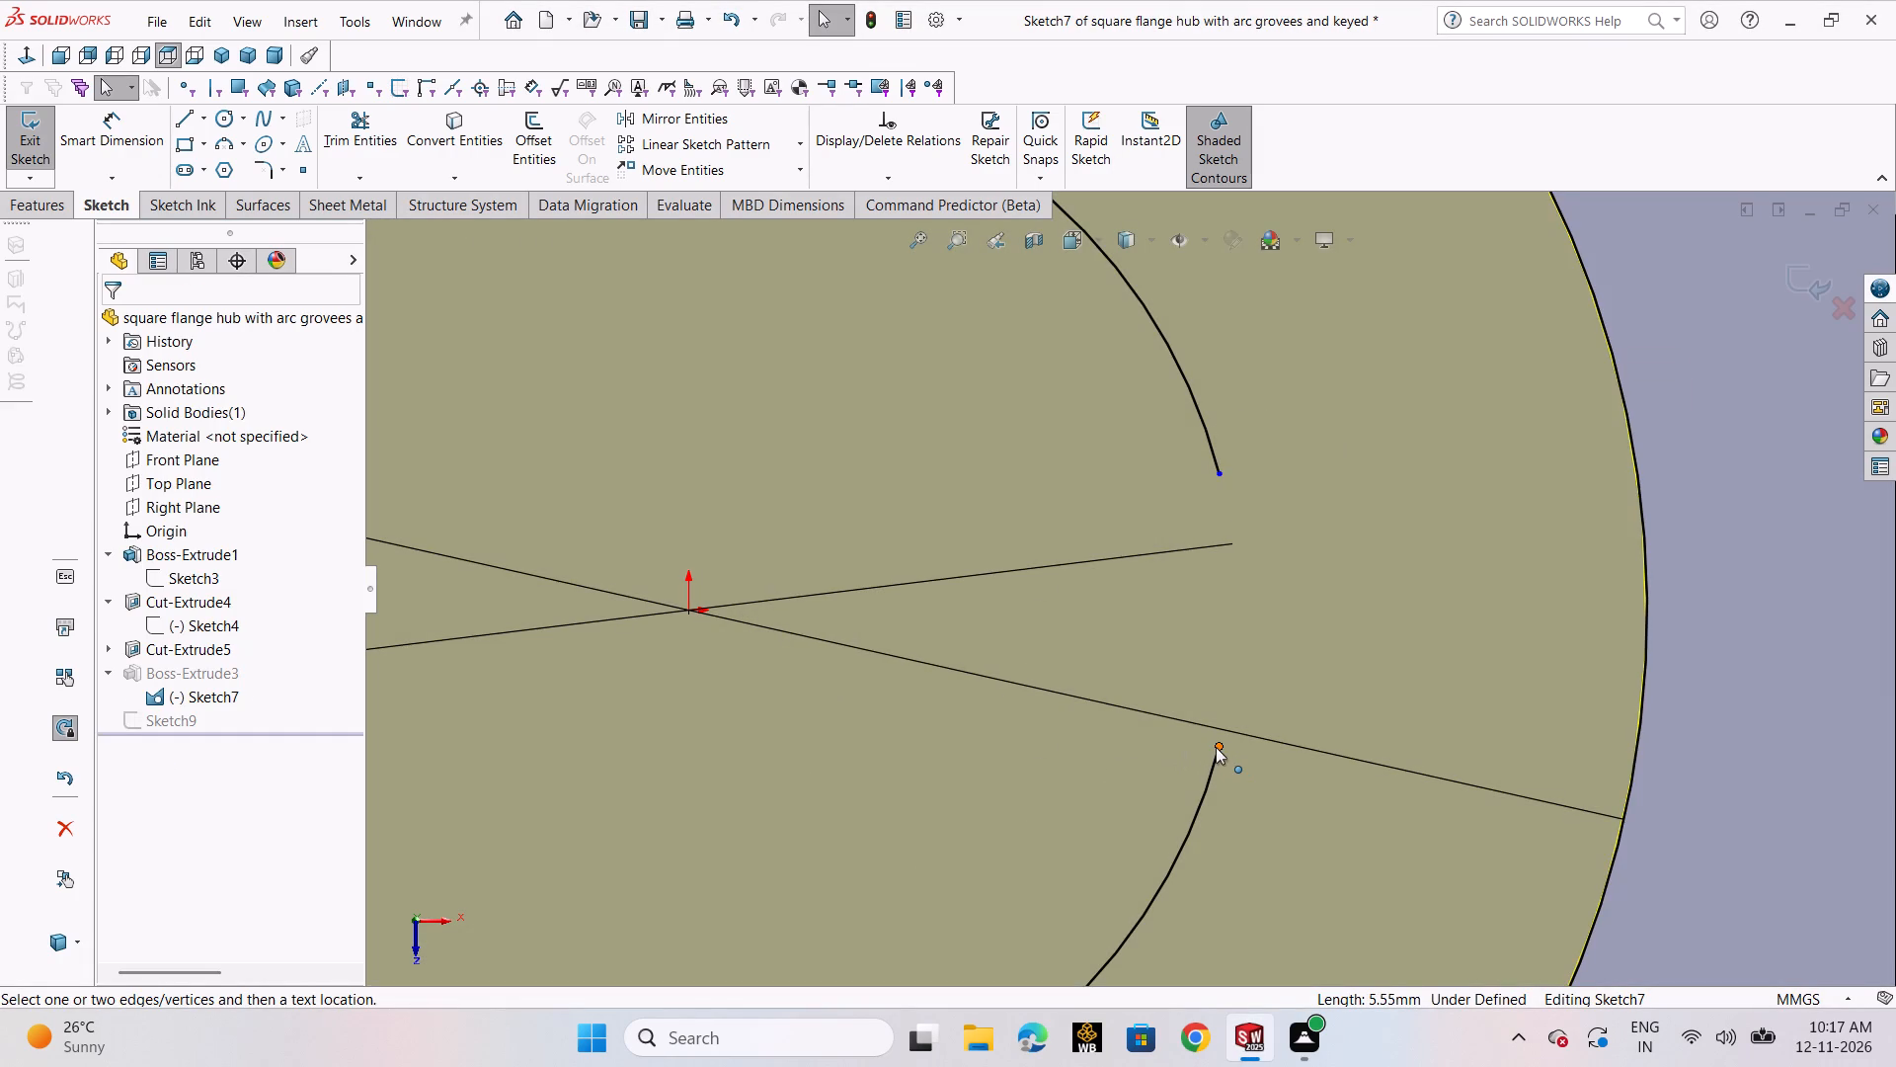
Close the 48 mm bore arc into a full circle by moving its lower open end onto its upper one.
{"action": "left_click_drag", "start_coordinate": [1216, 747], "coordinate": [1224, 474]}
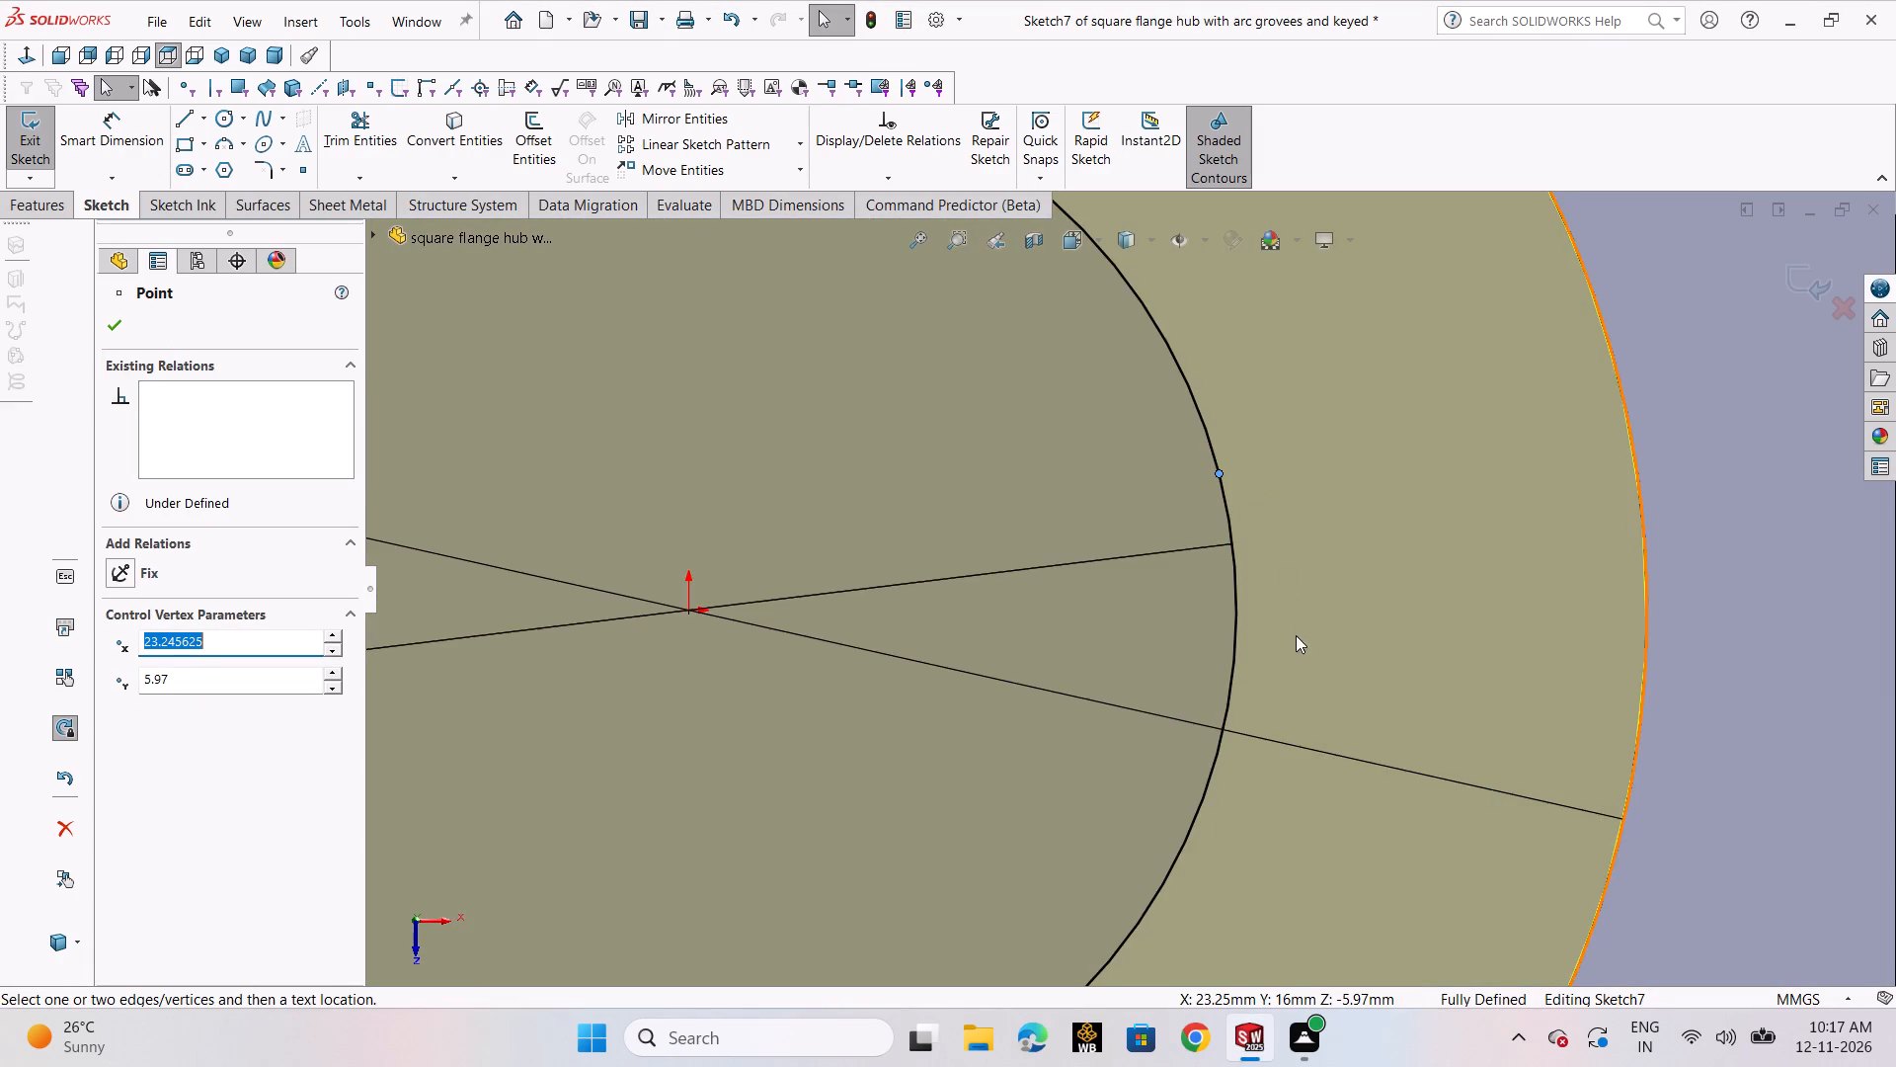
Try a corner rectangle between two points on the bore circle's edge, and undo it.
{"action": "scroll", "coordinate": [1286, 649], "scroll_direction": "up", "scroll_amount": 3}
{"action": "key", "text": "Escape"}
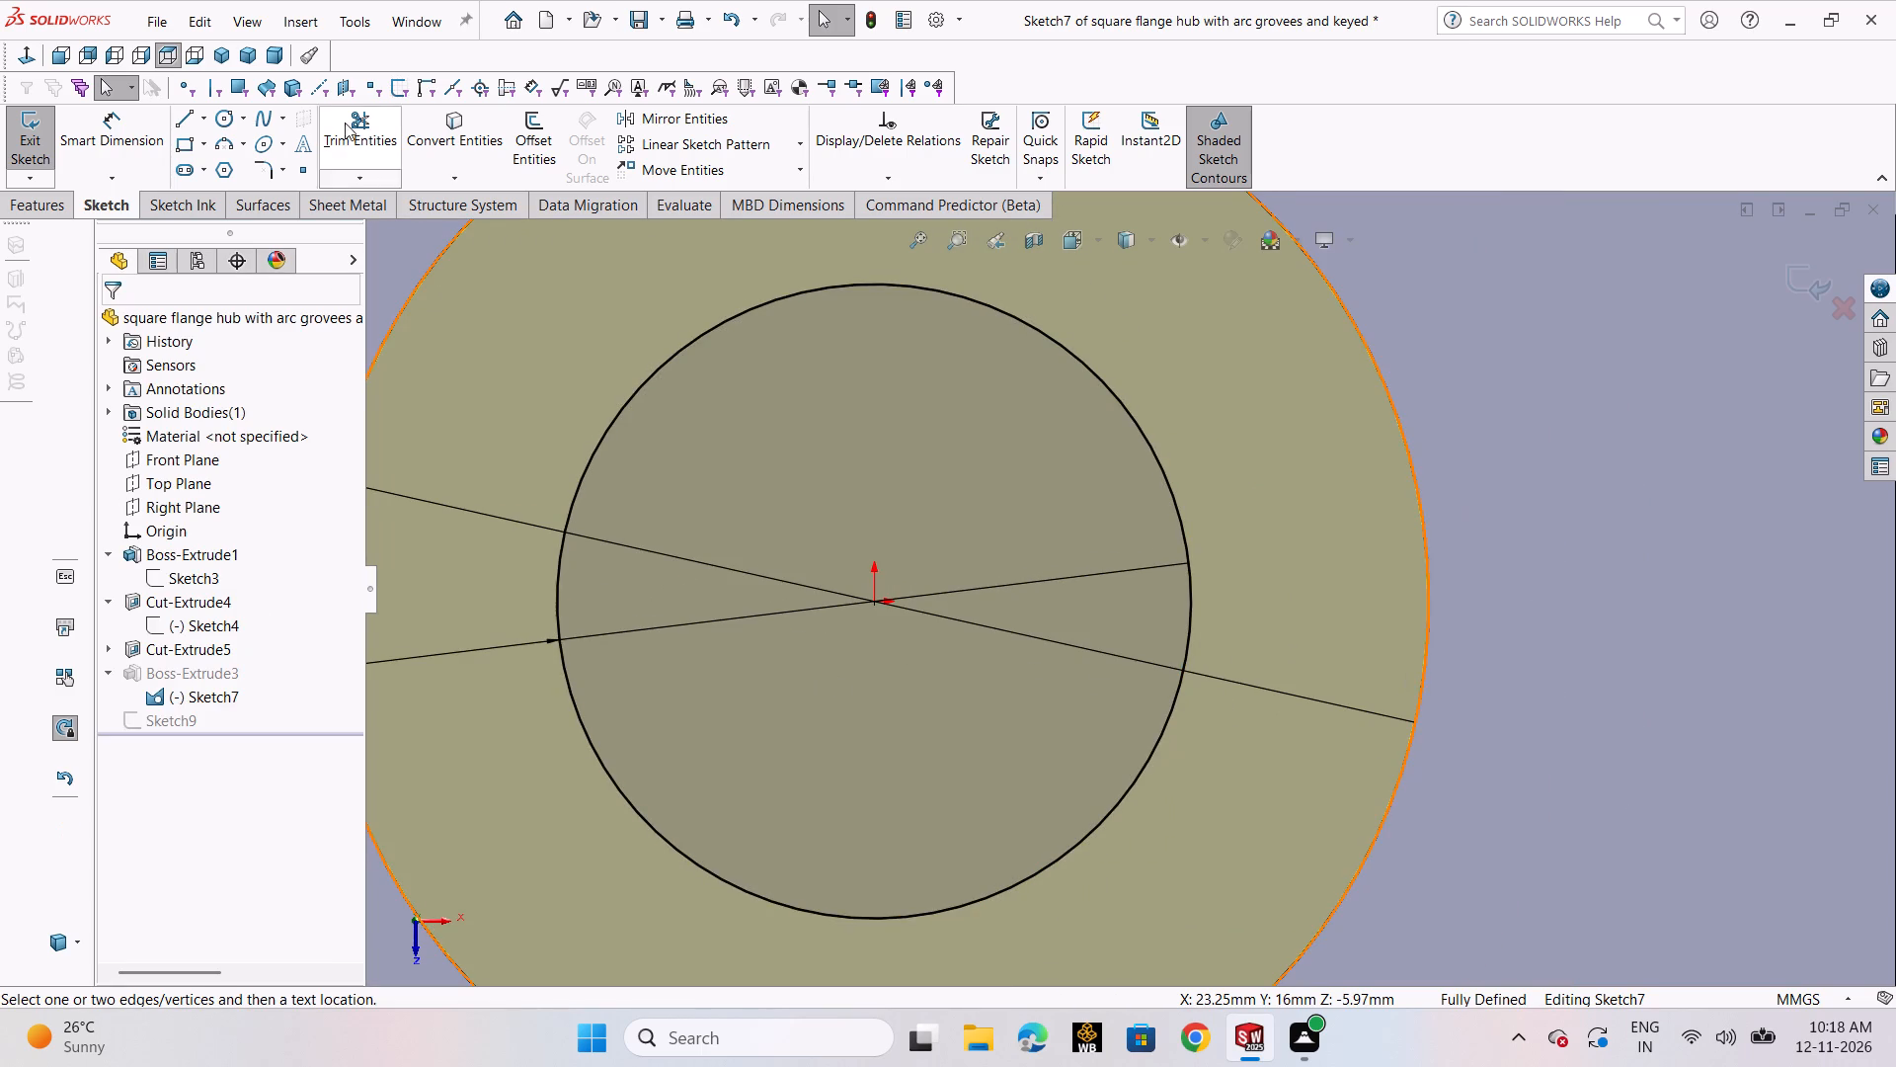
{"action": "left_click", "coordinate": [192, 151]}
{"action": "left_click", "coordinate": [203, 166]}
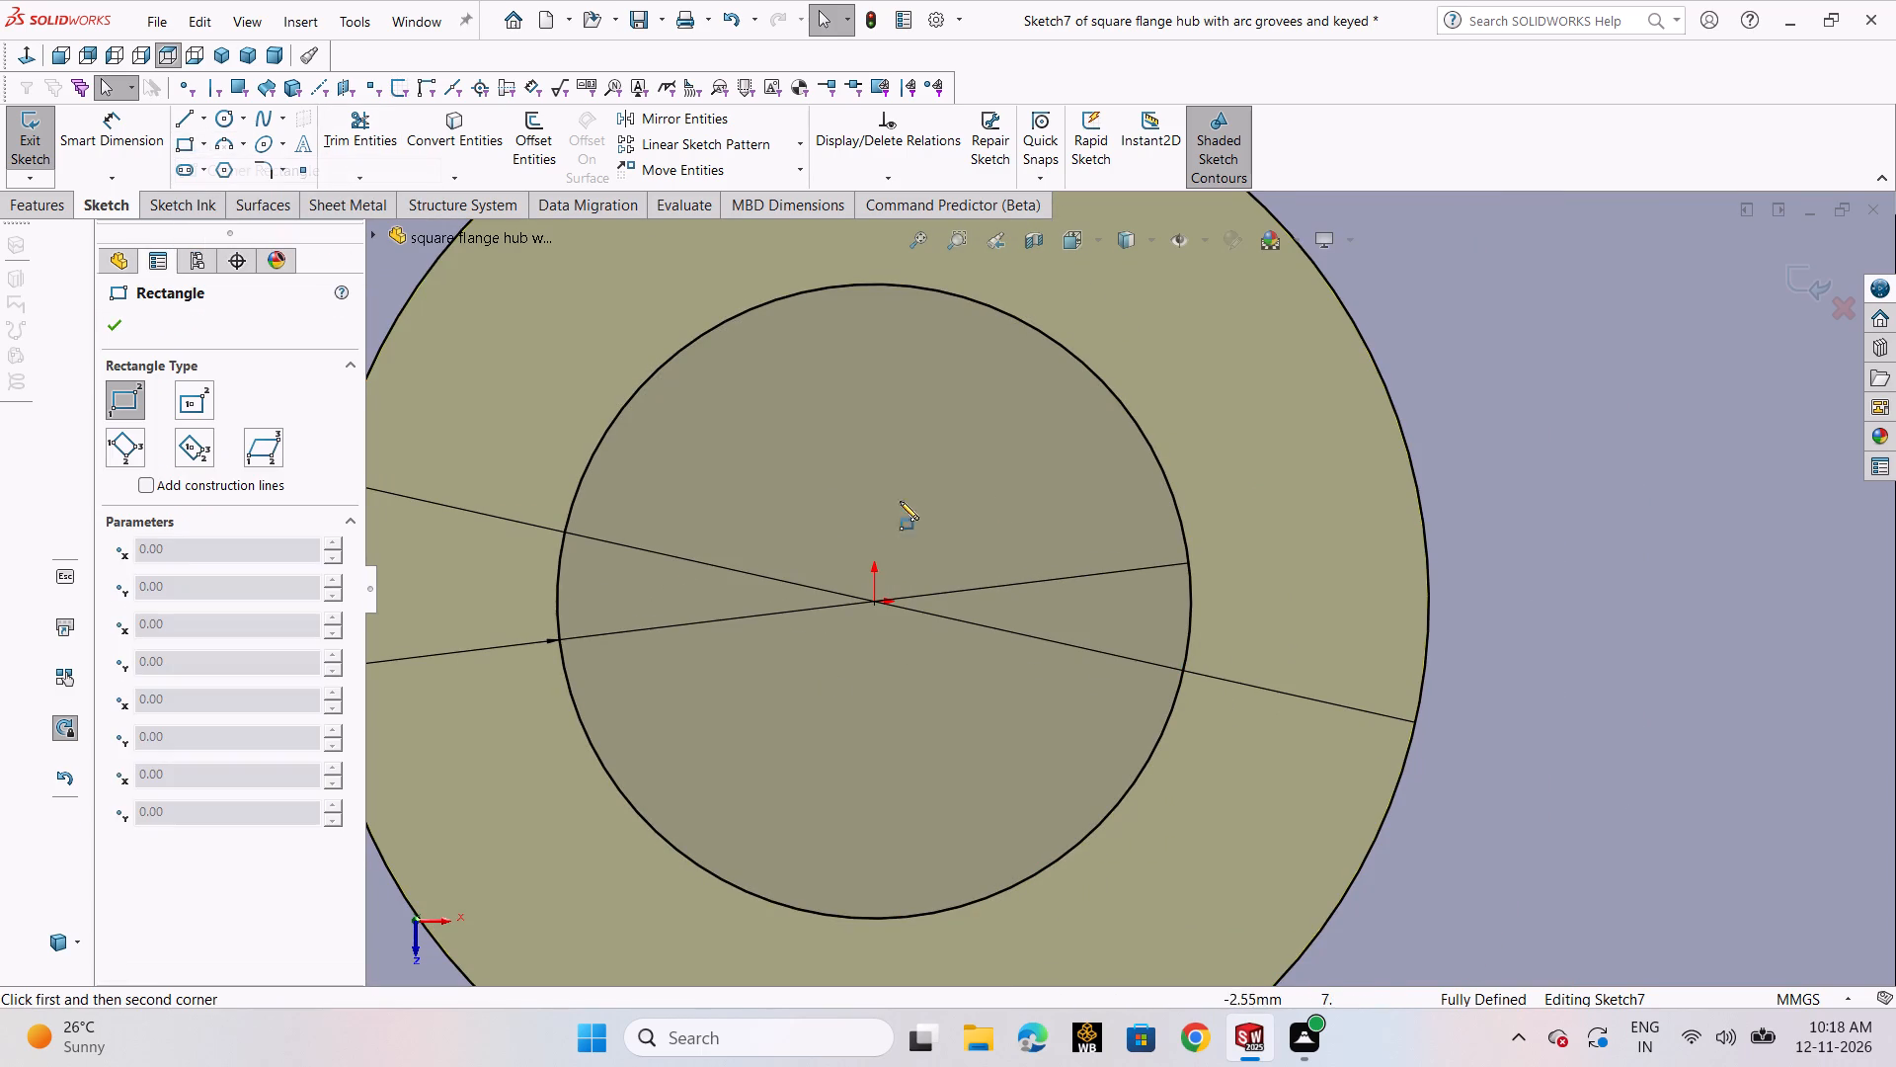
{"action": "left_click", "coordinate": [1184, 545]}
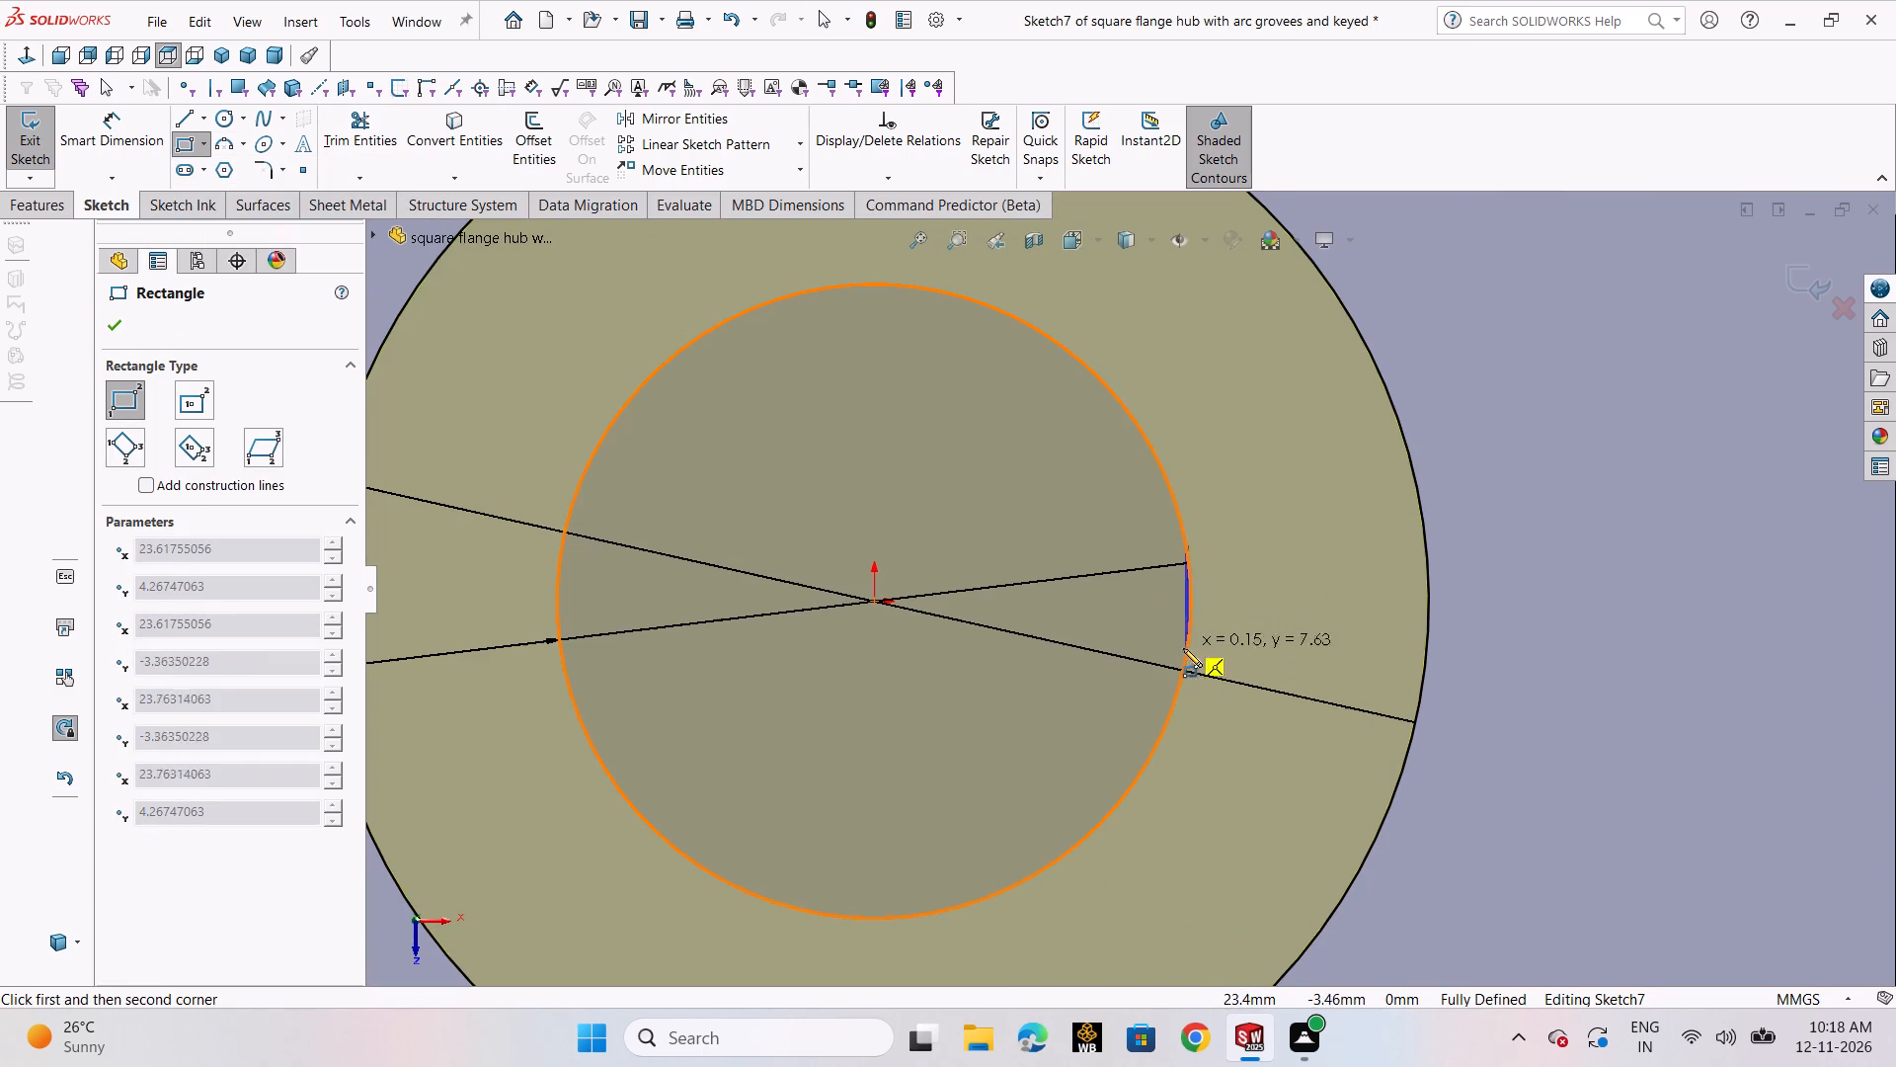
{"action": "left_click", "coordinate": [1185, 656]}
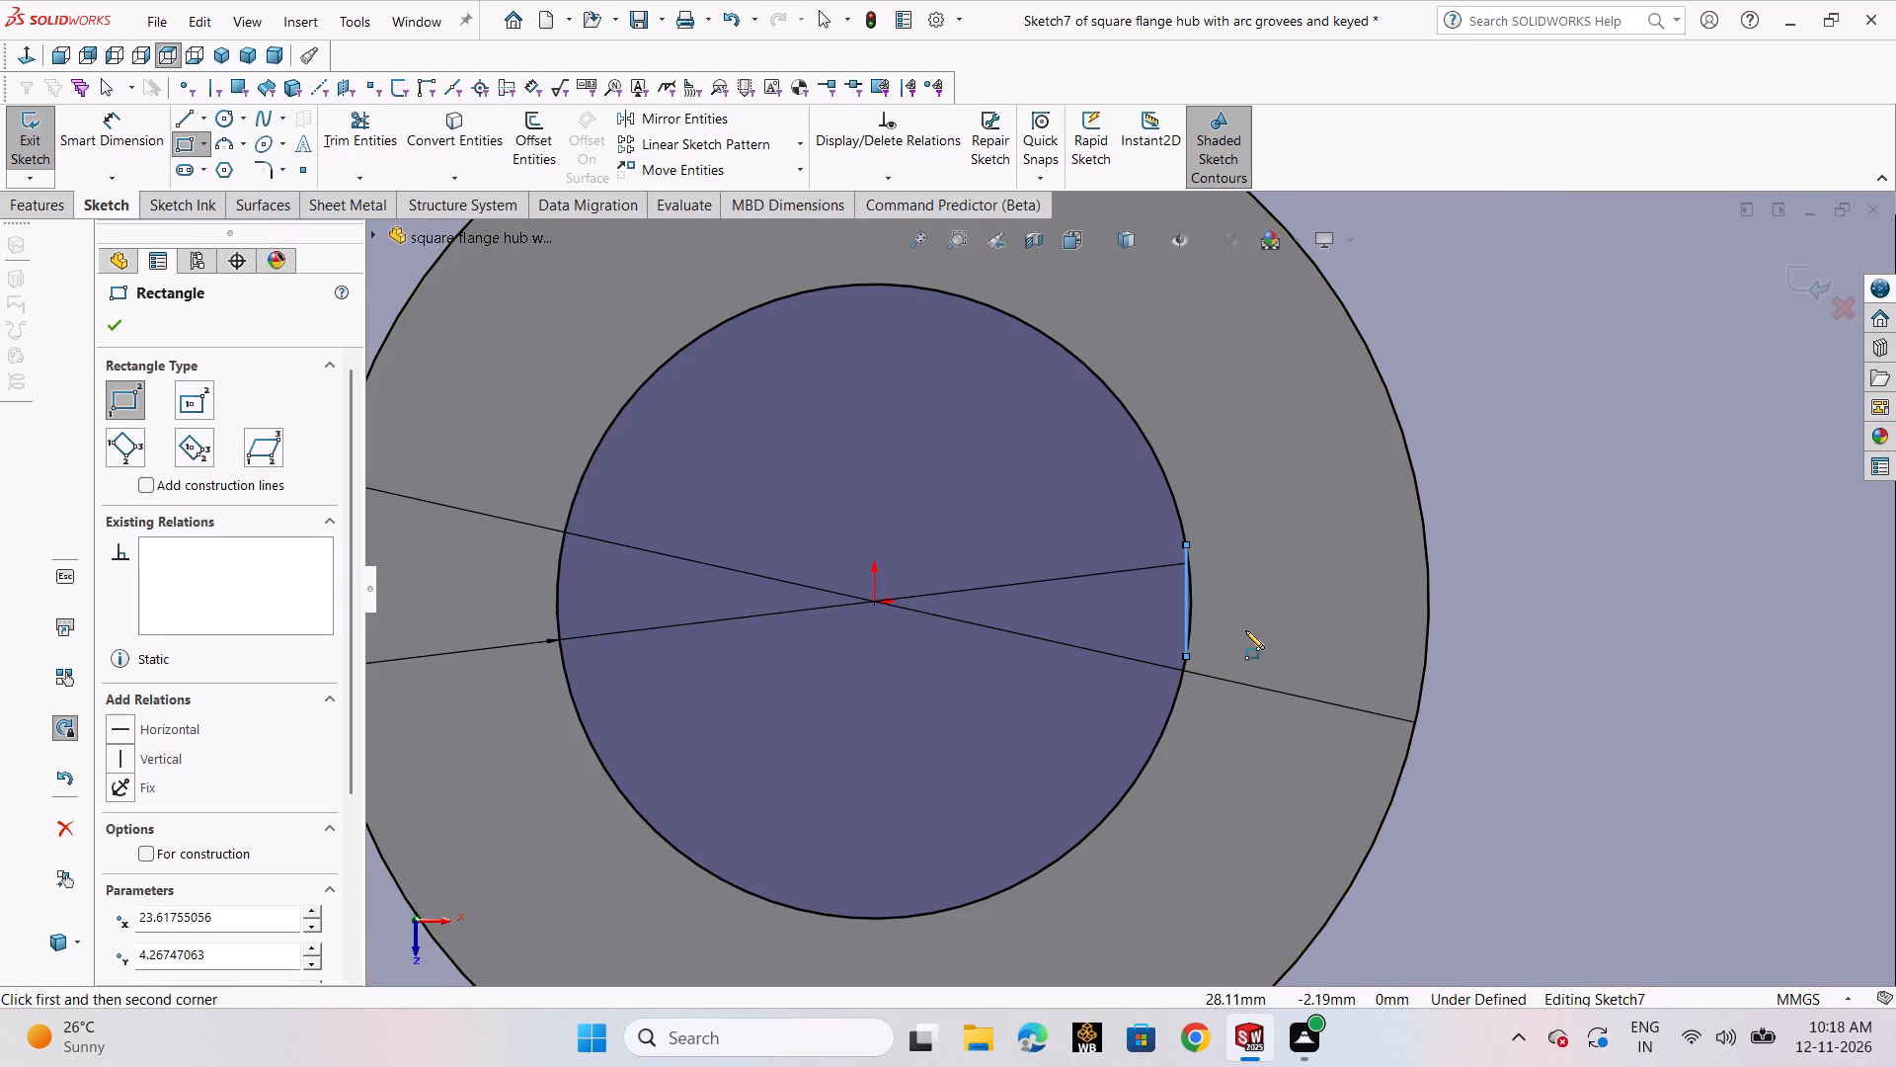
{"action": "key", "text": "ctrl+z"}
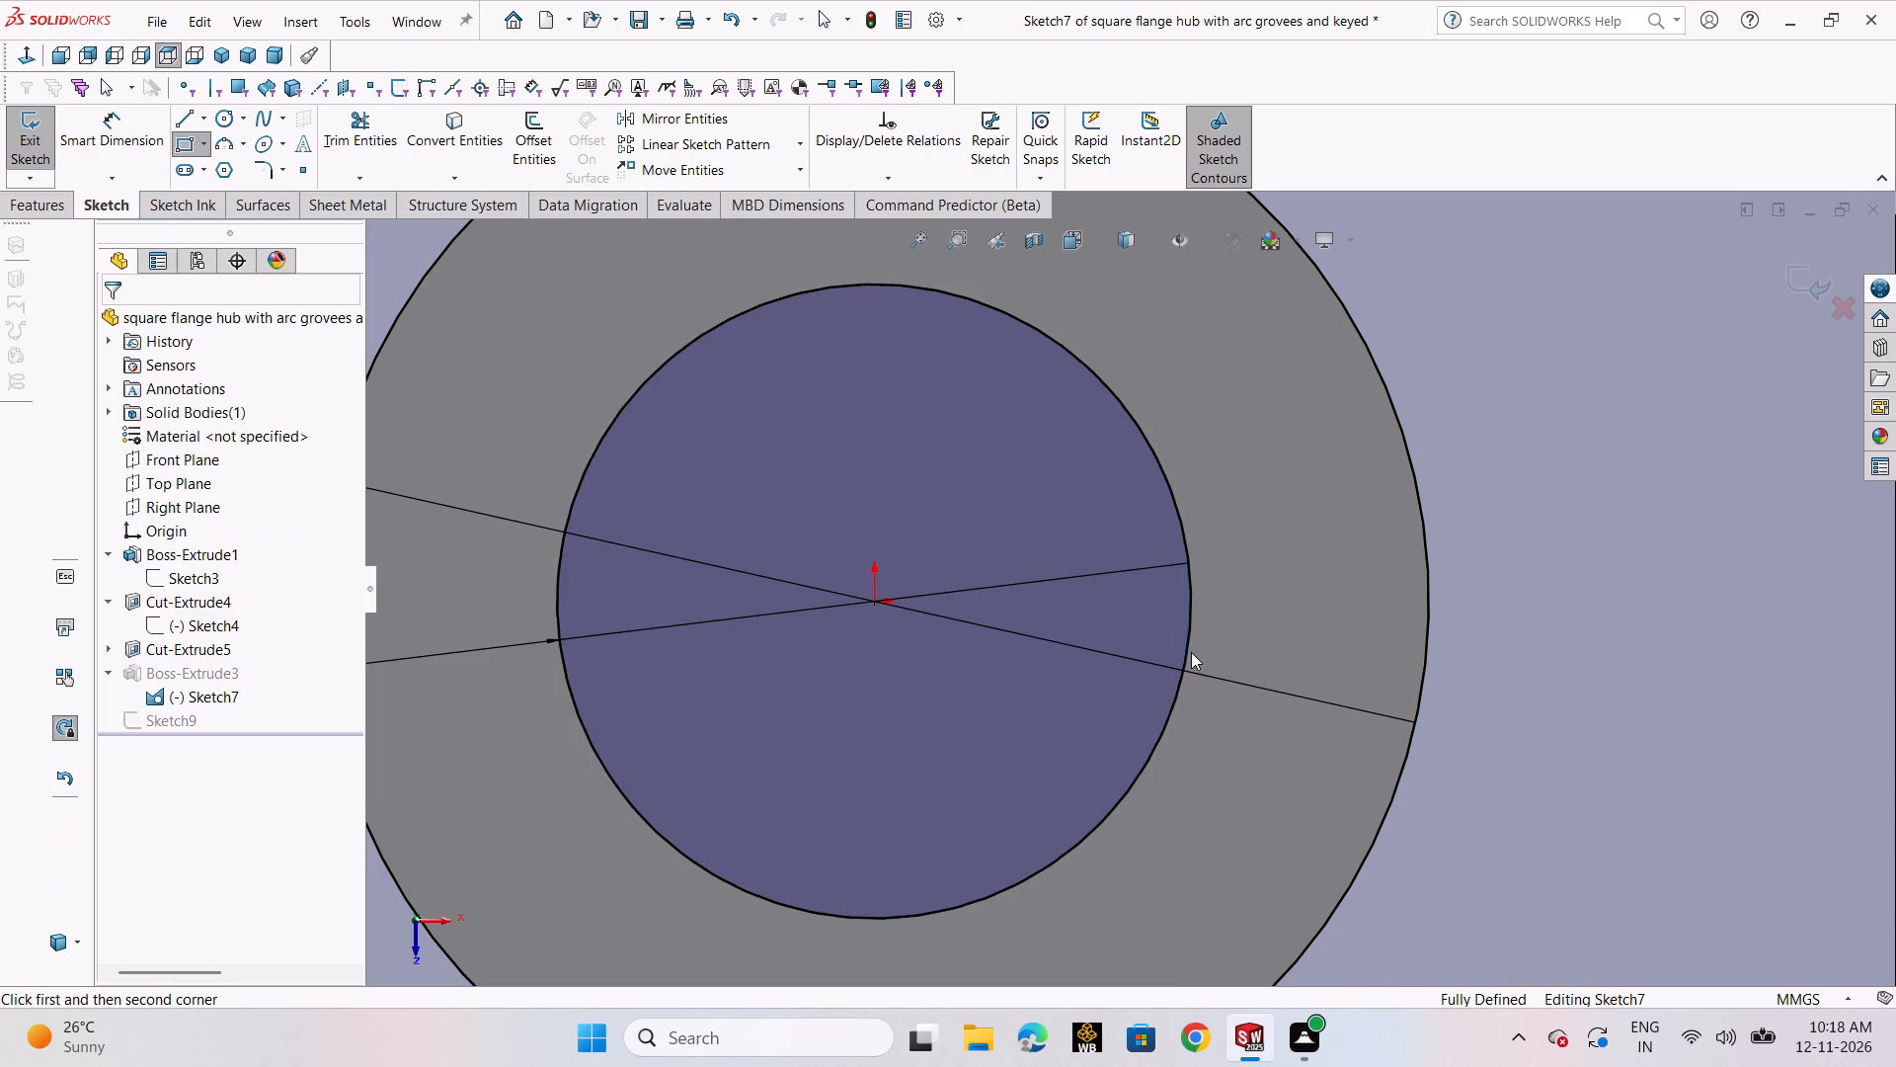
Sketch a corner rectangle about 2.6 mm wide and 8.2 mm high for the keyway, starting on the bore circle's edge.
{"action": "left_click", "coordinate": [190, 146]}
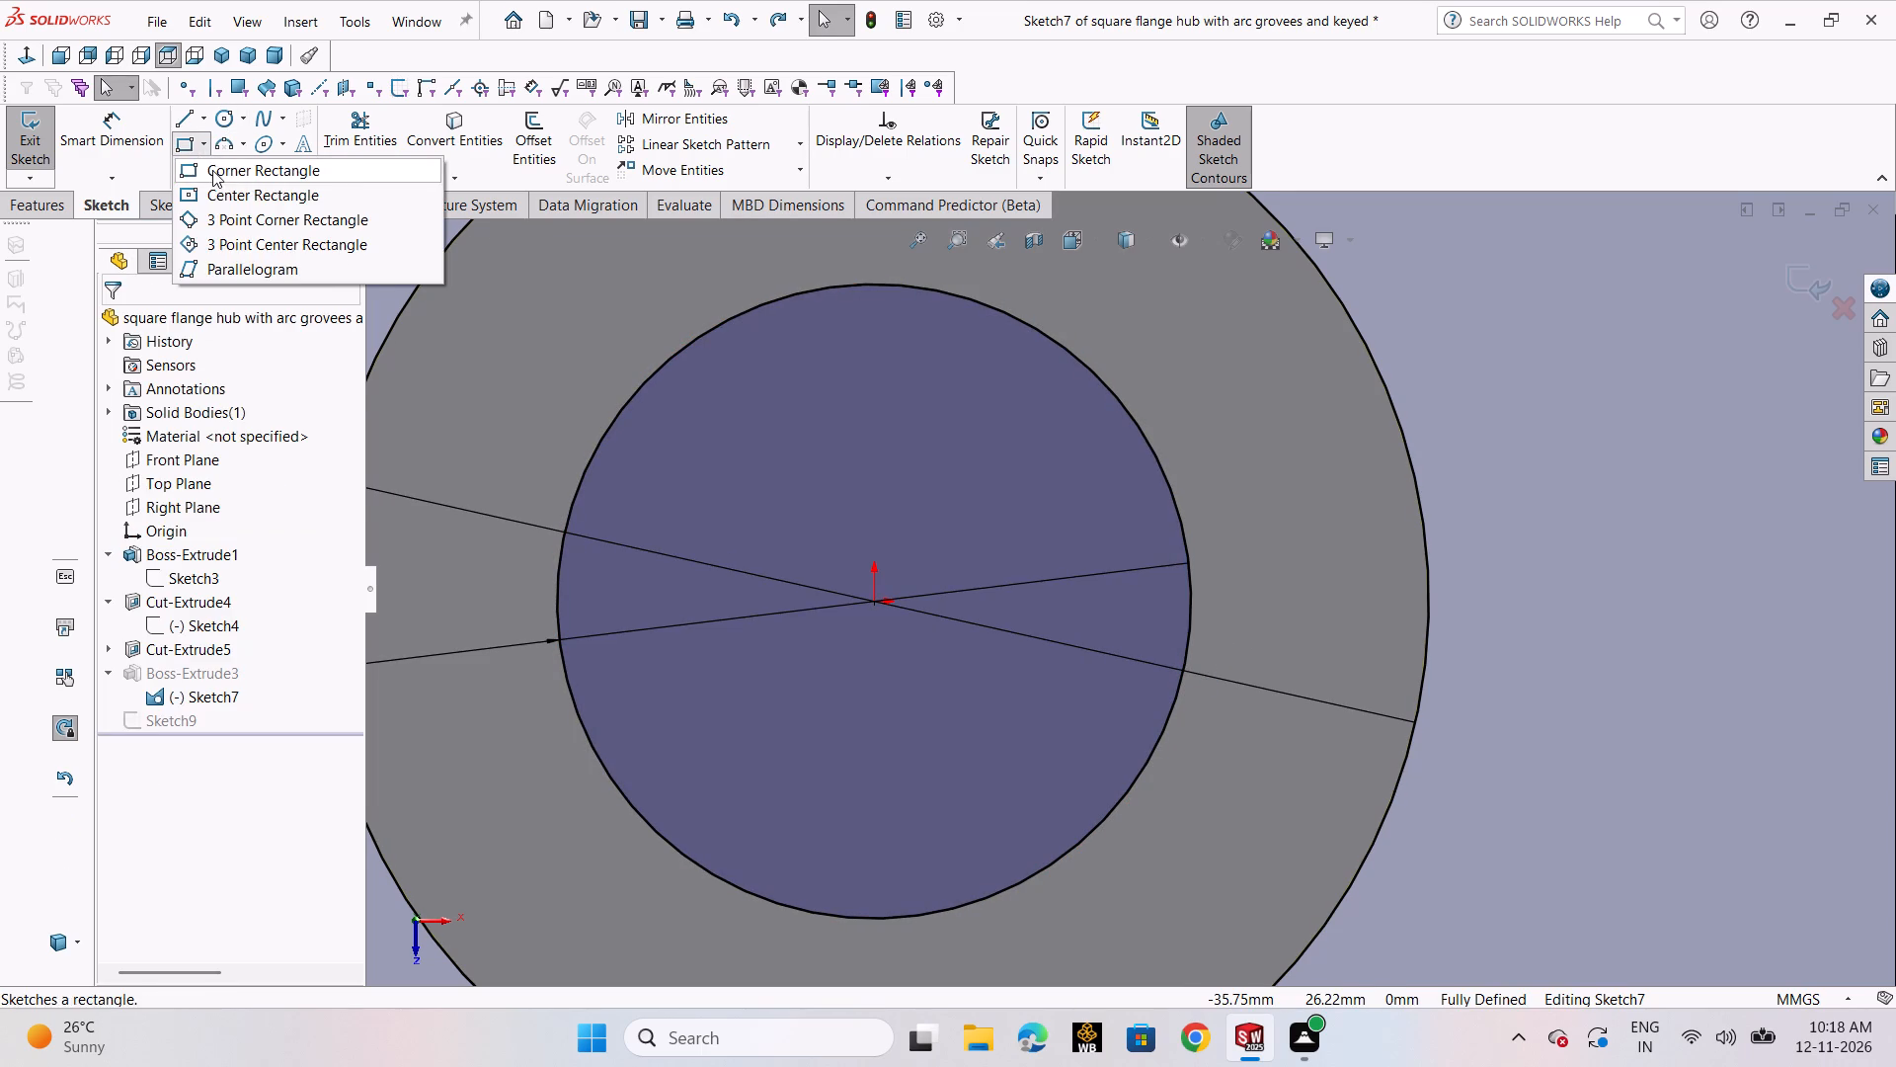
{"action": "left_click", "coordinate": [214, 171]}
{"action": "left_click", "coordinate": [1186, 543]}
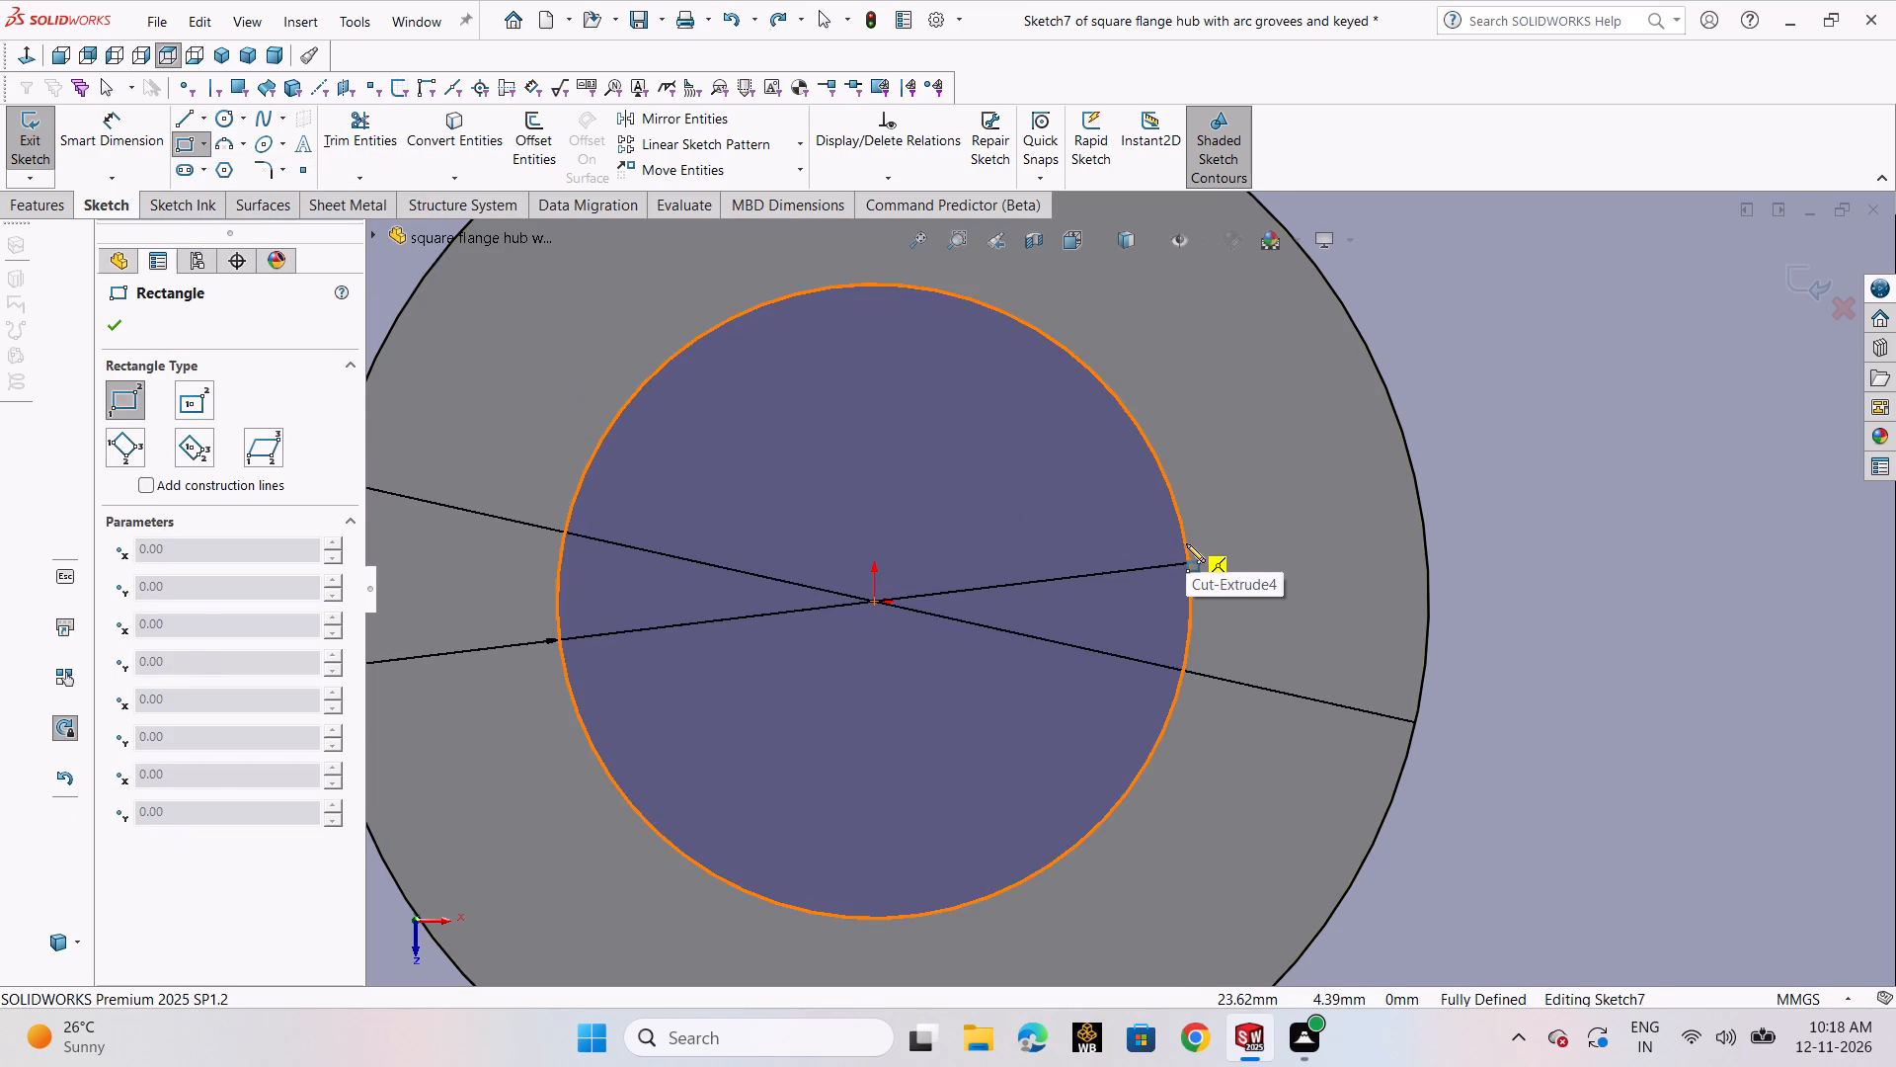
{"action": "left_click", "coordinate": [1221, 652]}
{"action": "right_click", "coordinate": [1221, 652]}
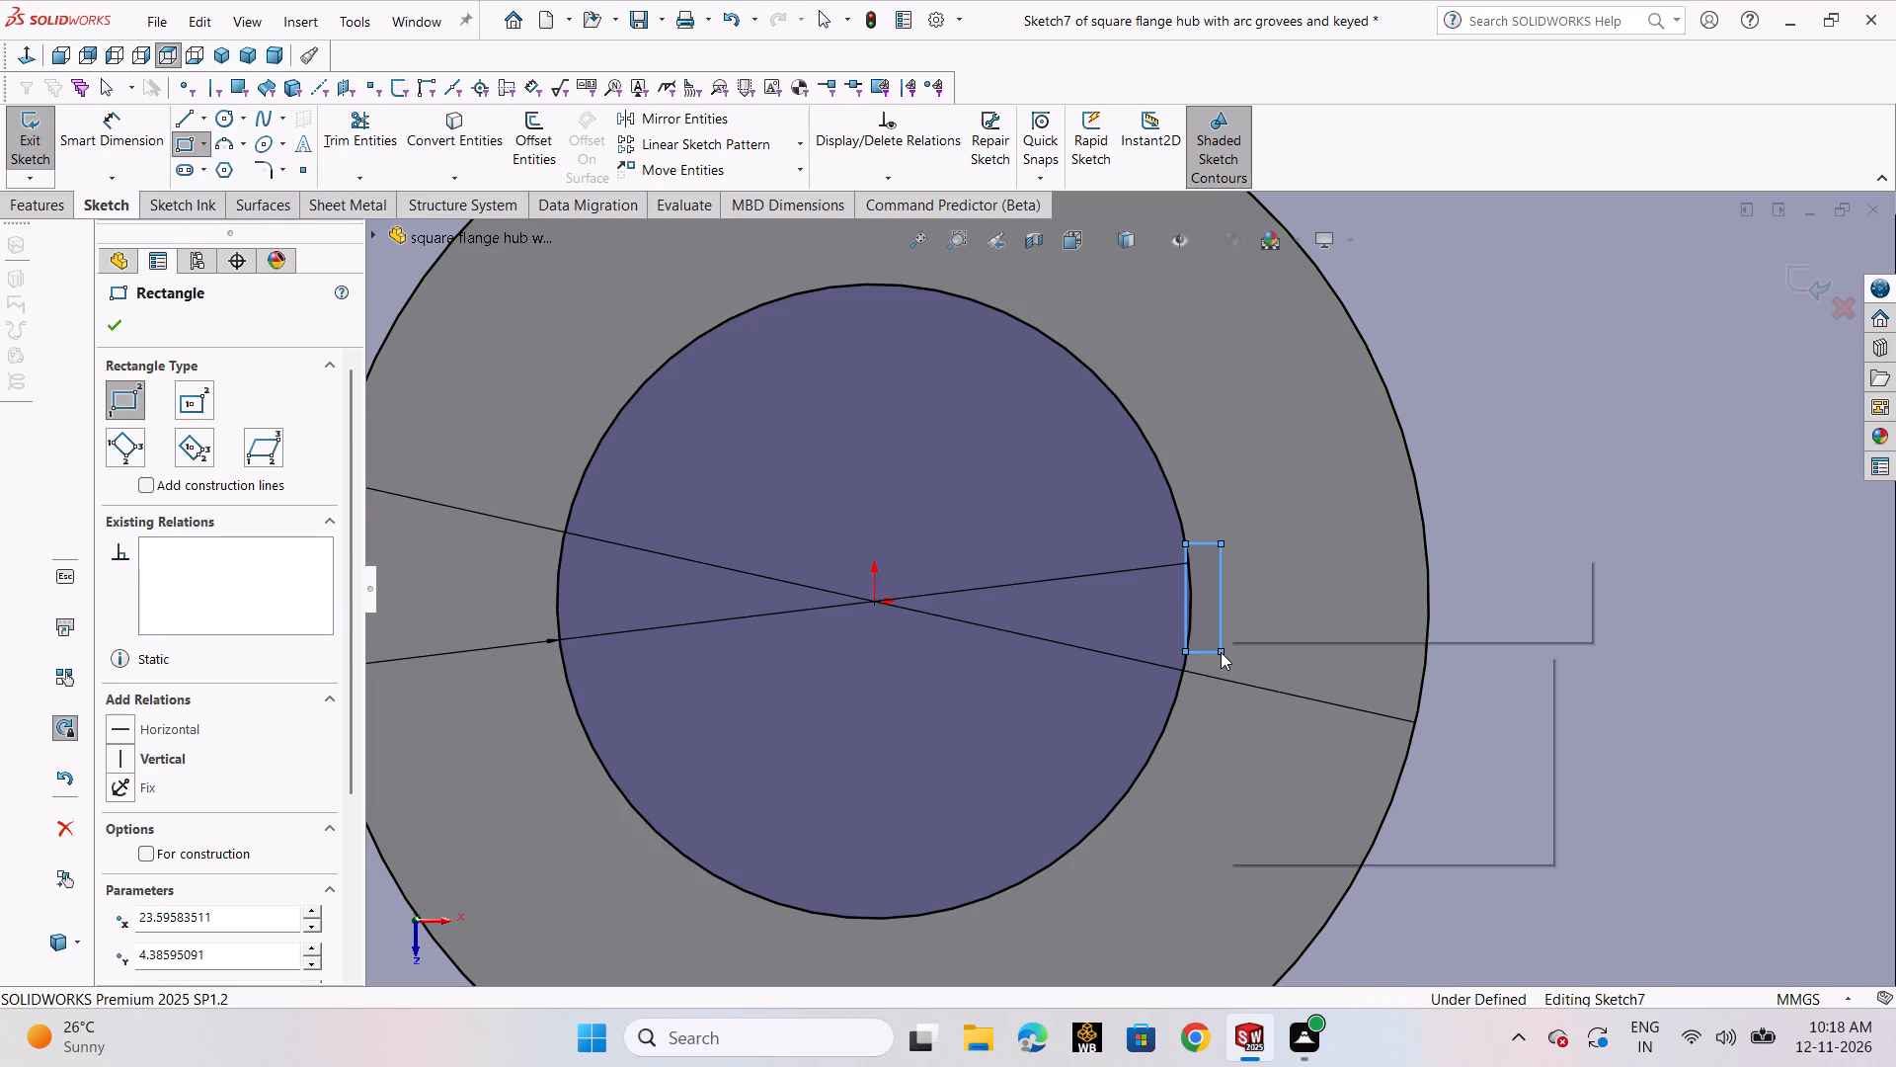
{"action": "left_click", "coordinate": [1250, 670]}
Align the midpoint of the keyway rectangle's inner vertical side with the origin using a Horizontal relation.
{"action": "scroll", "coordinate": [1215, 592], "scroll_direction": "down", "scroll_amount": 2}
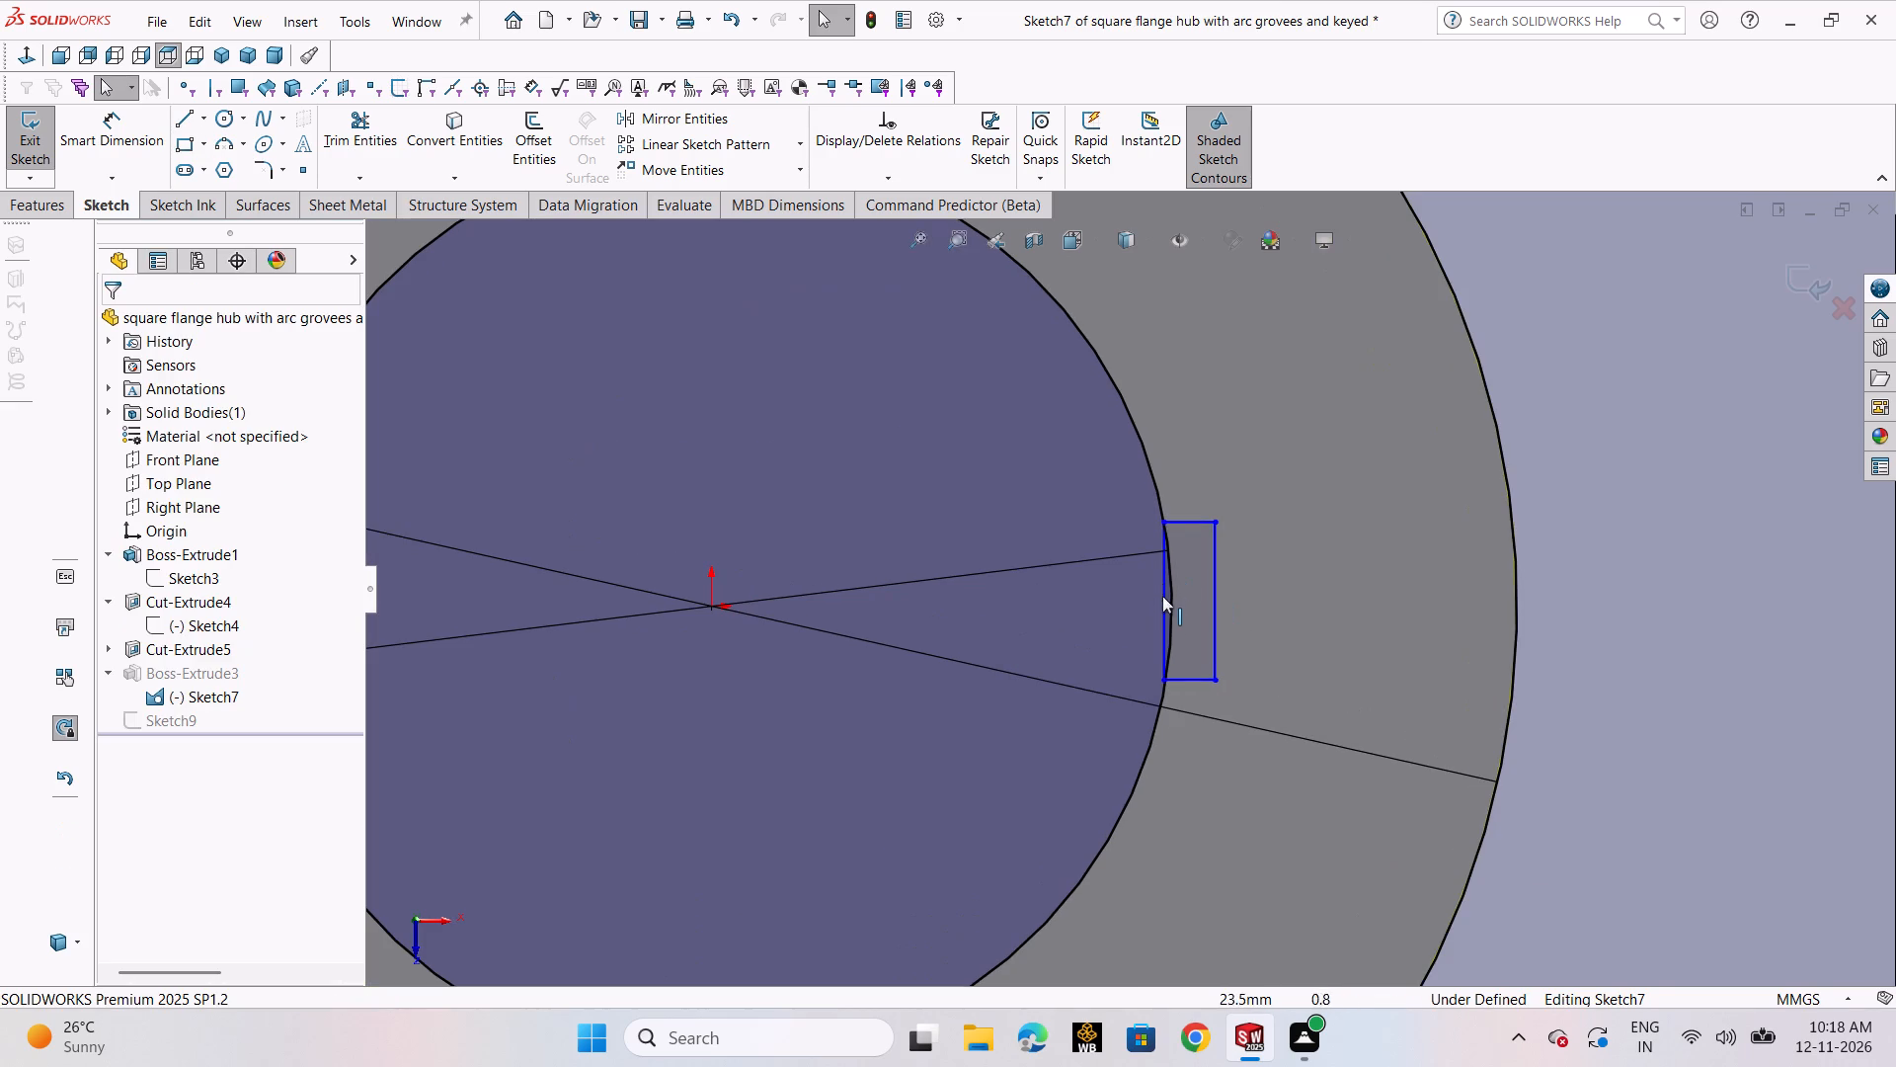
{"action": "left_click", "coordinate": [1164, 602]}
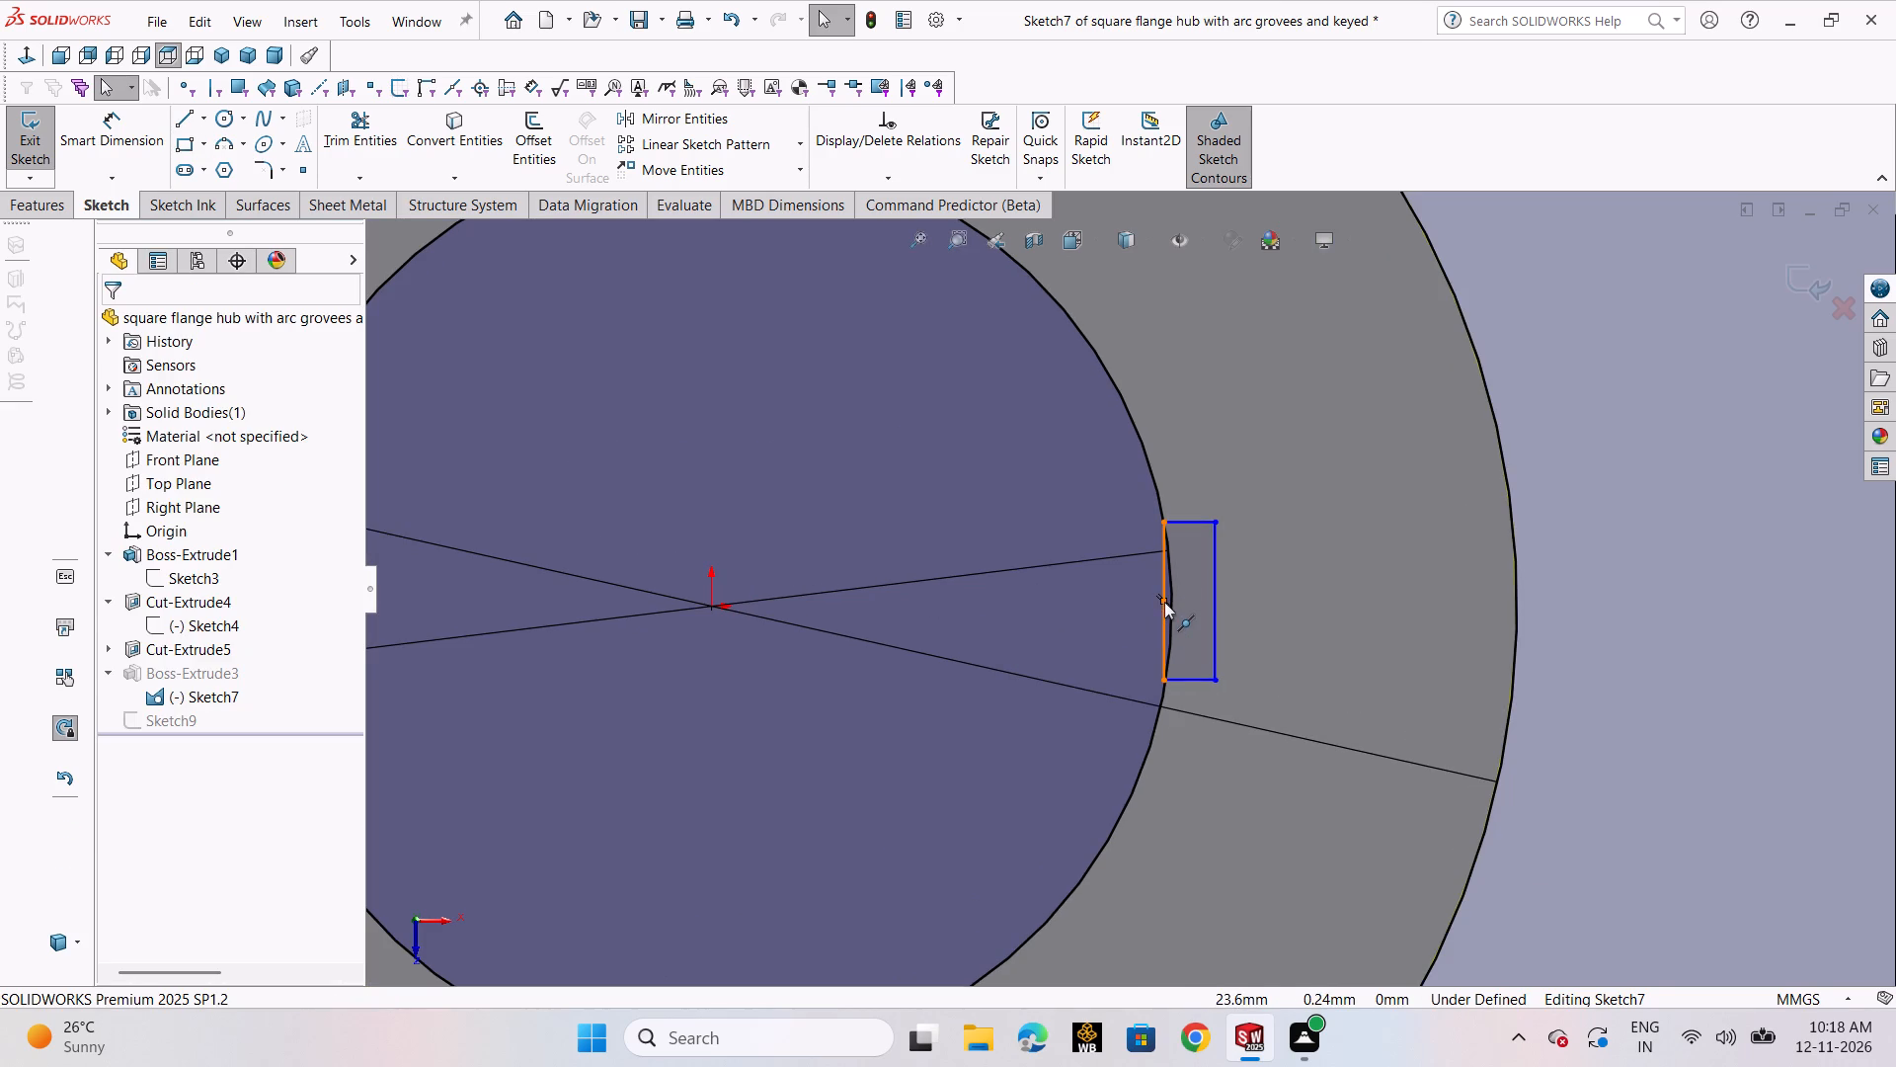
{"action": "left_click", "coordinate": [710, 610], "text": "ctrl"}
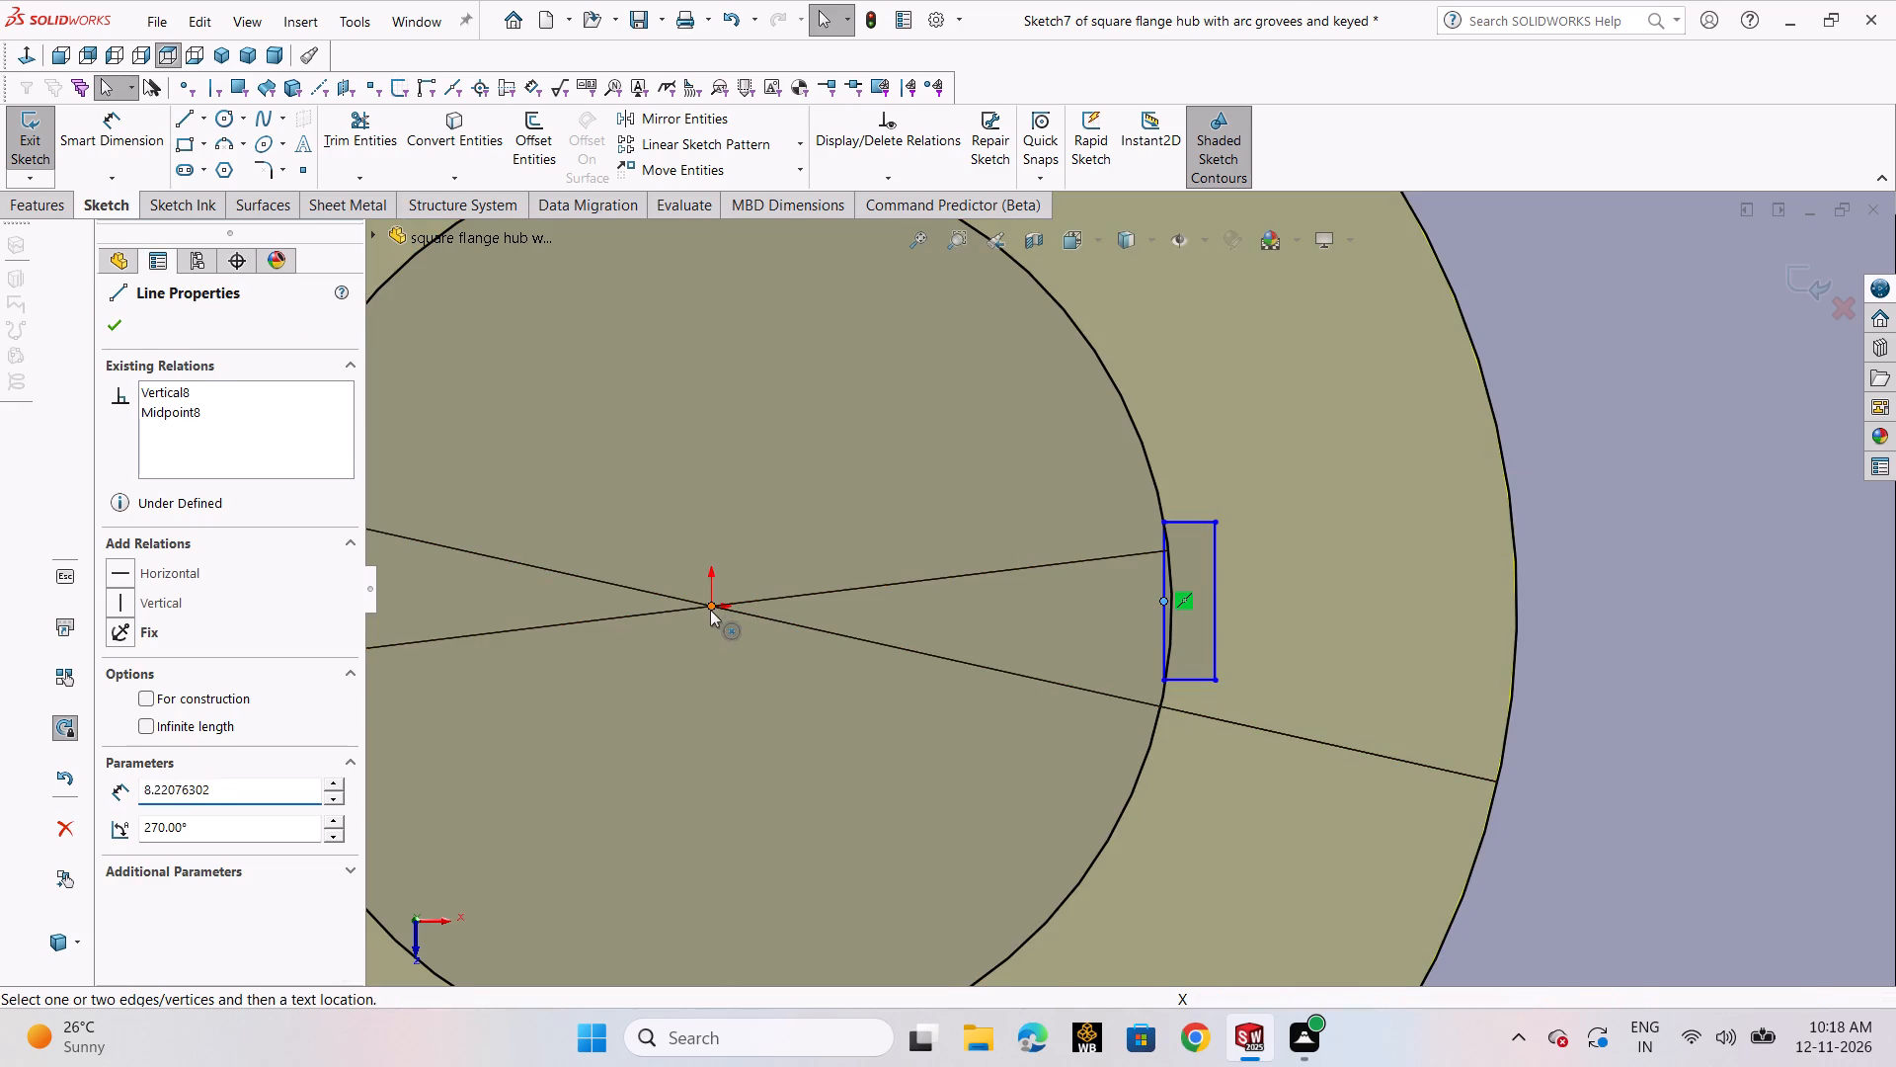
{"action": "left_click", "coordinate": [178, 680]}
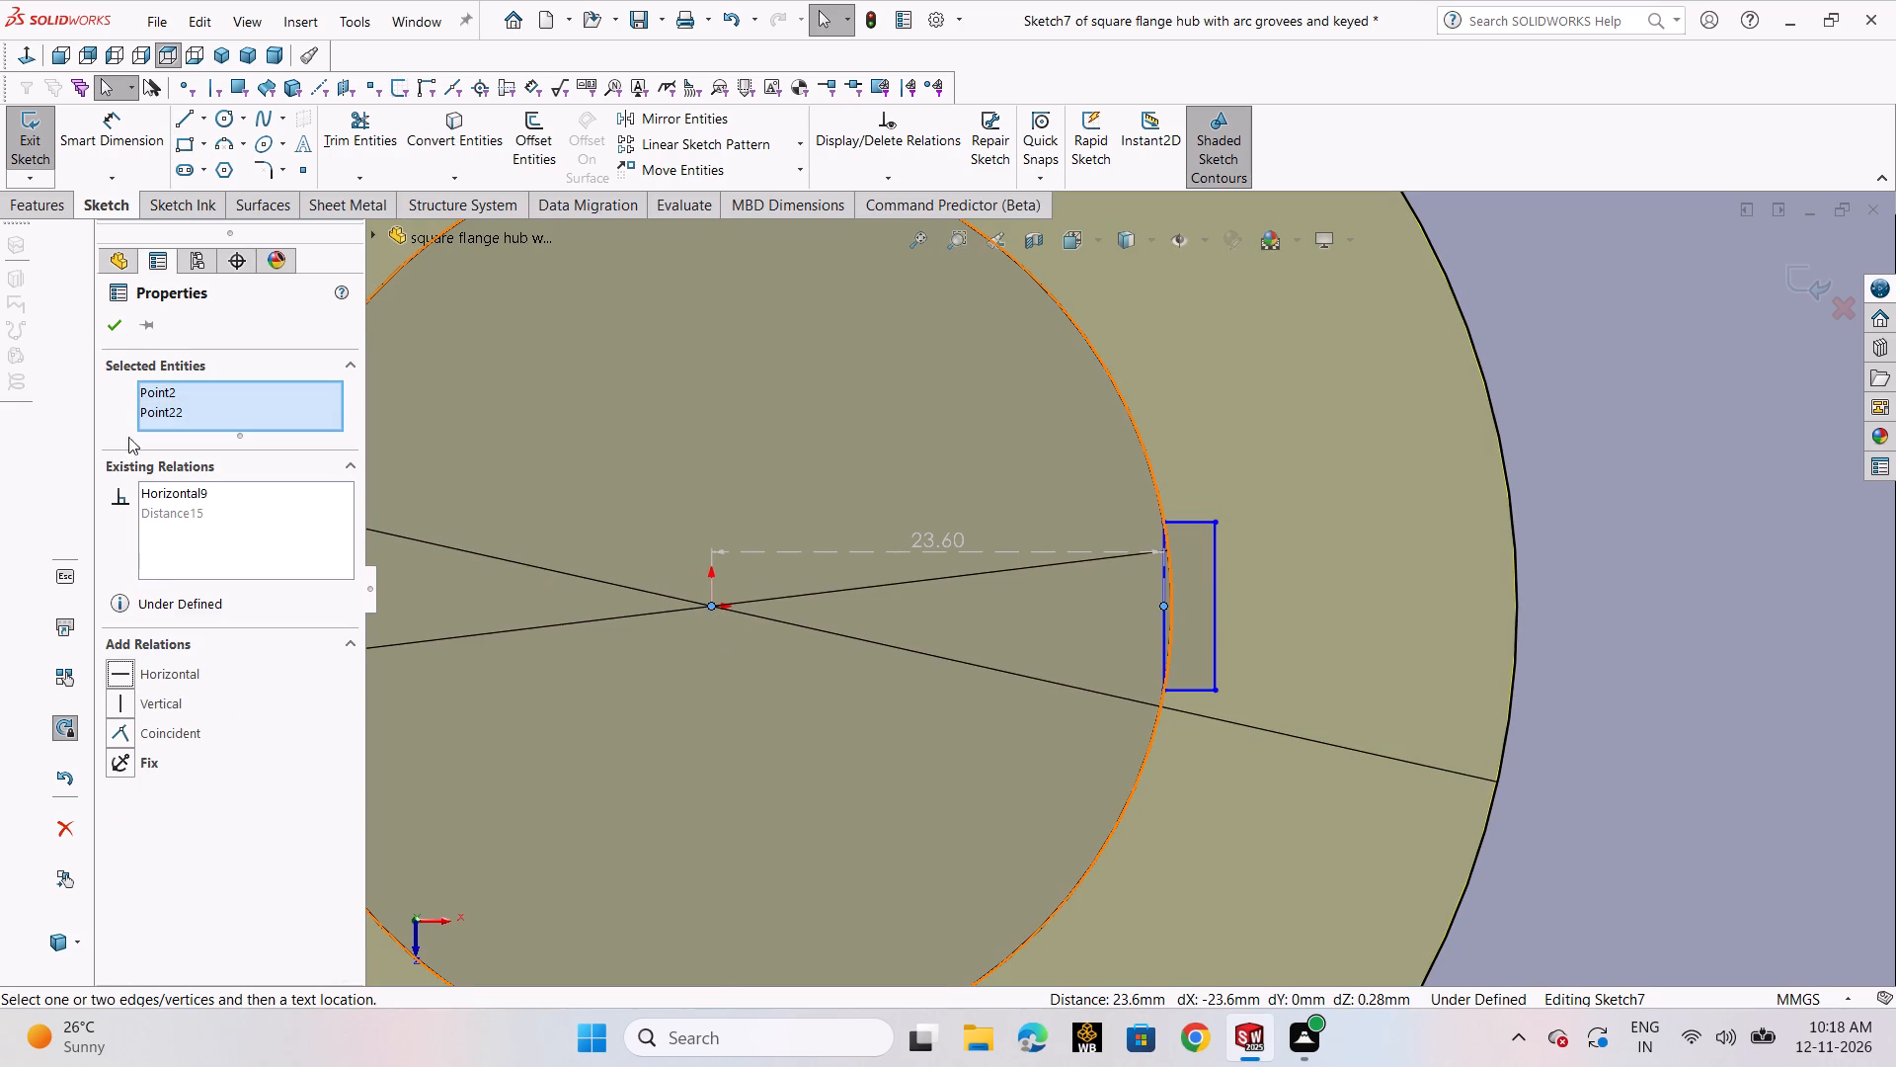
{"action": "left_click", "coordinate": [118, 332]}
Dimension the keyway rectangle 5.55 mm (1.85*3) wide and 11.94 mm (3.98*3) high.
{"action": "left_click", "coordinate": [130, 152]}
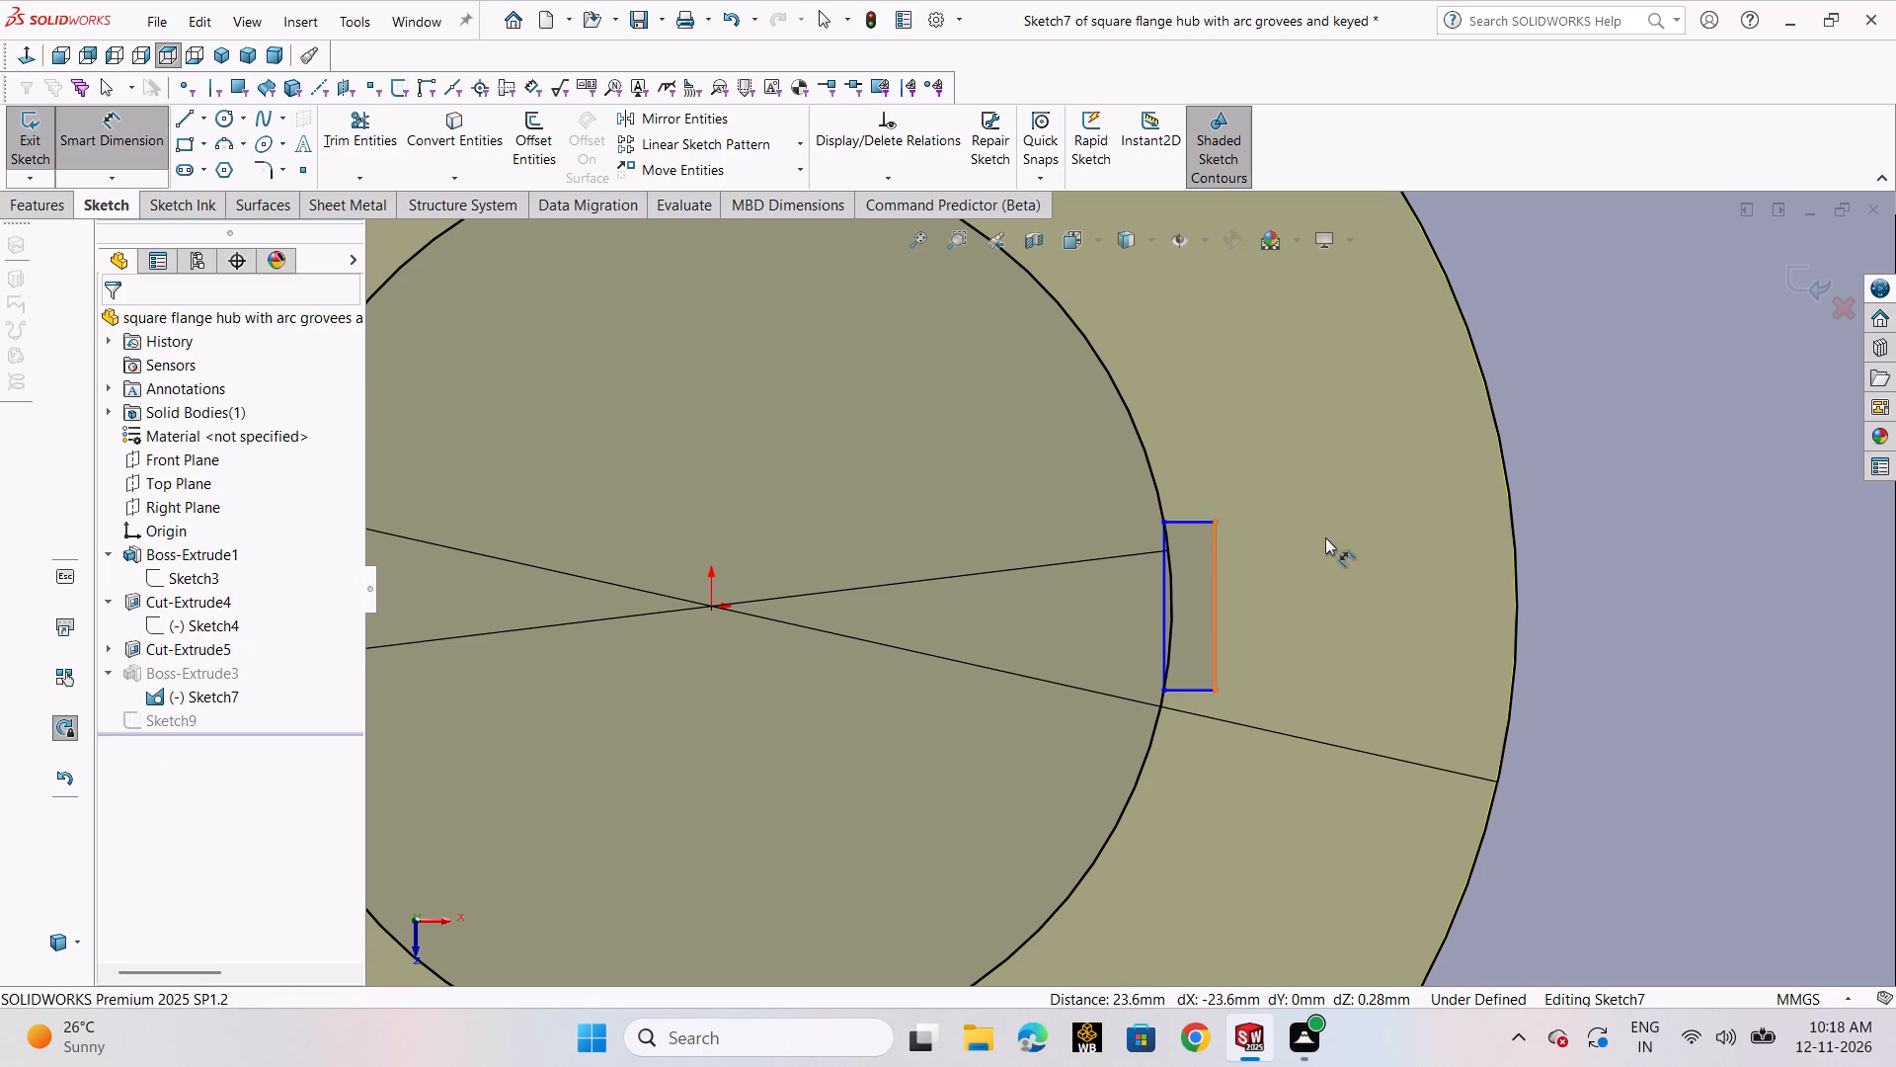
{"action": "left_click", "coordinate": [1207, 518]}
{"action": "left_click", "coordinate": [1207, 453]}
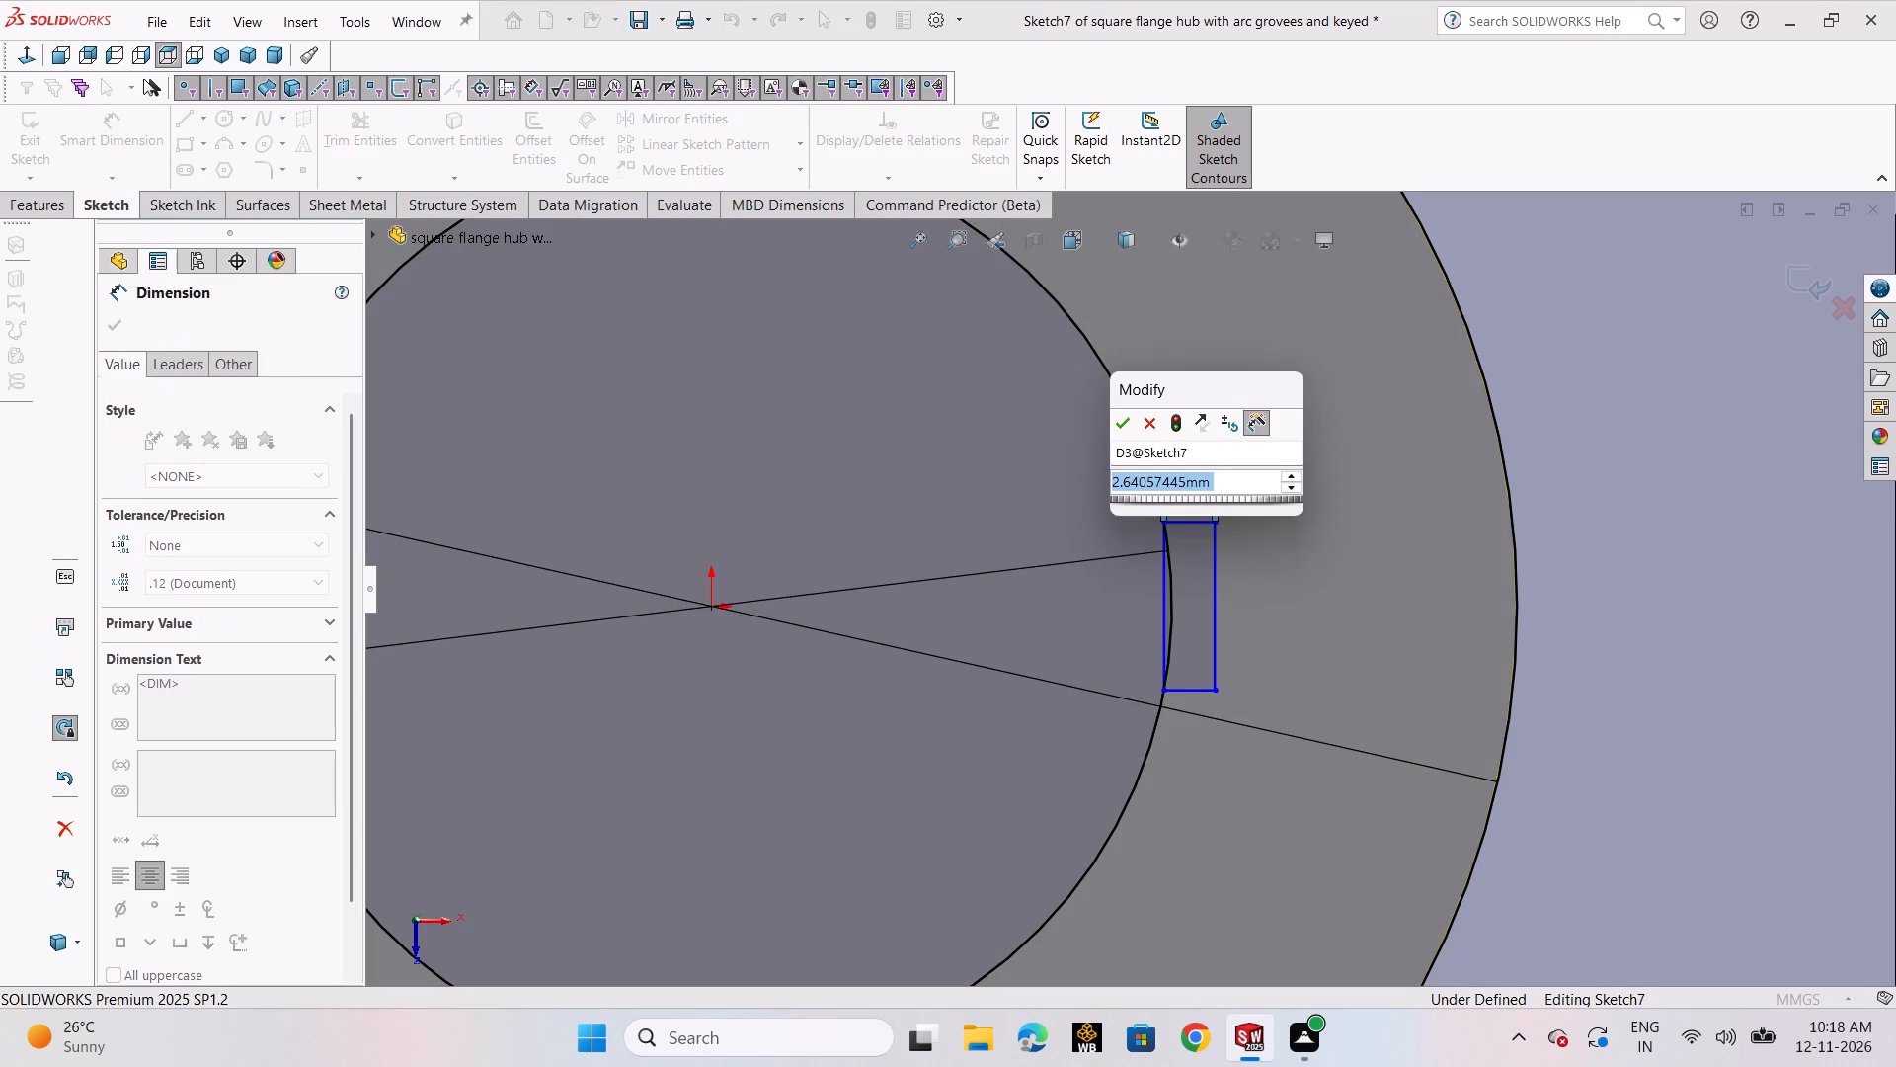
{"action": "type", "text": "1.85*3"}
{"action": "key", "text": "Return"}
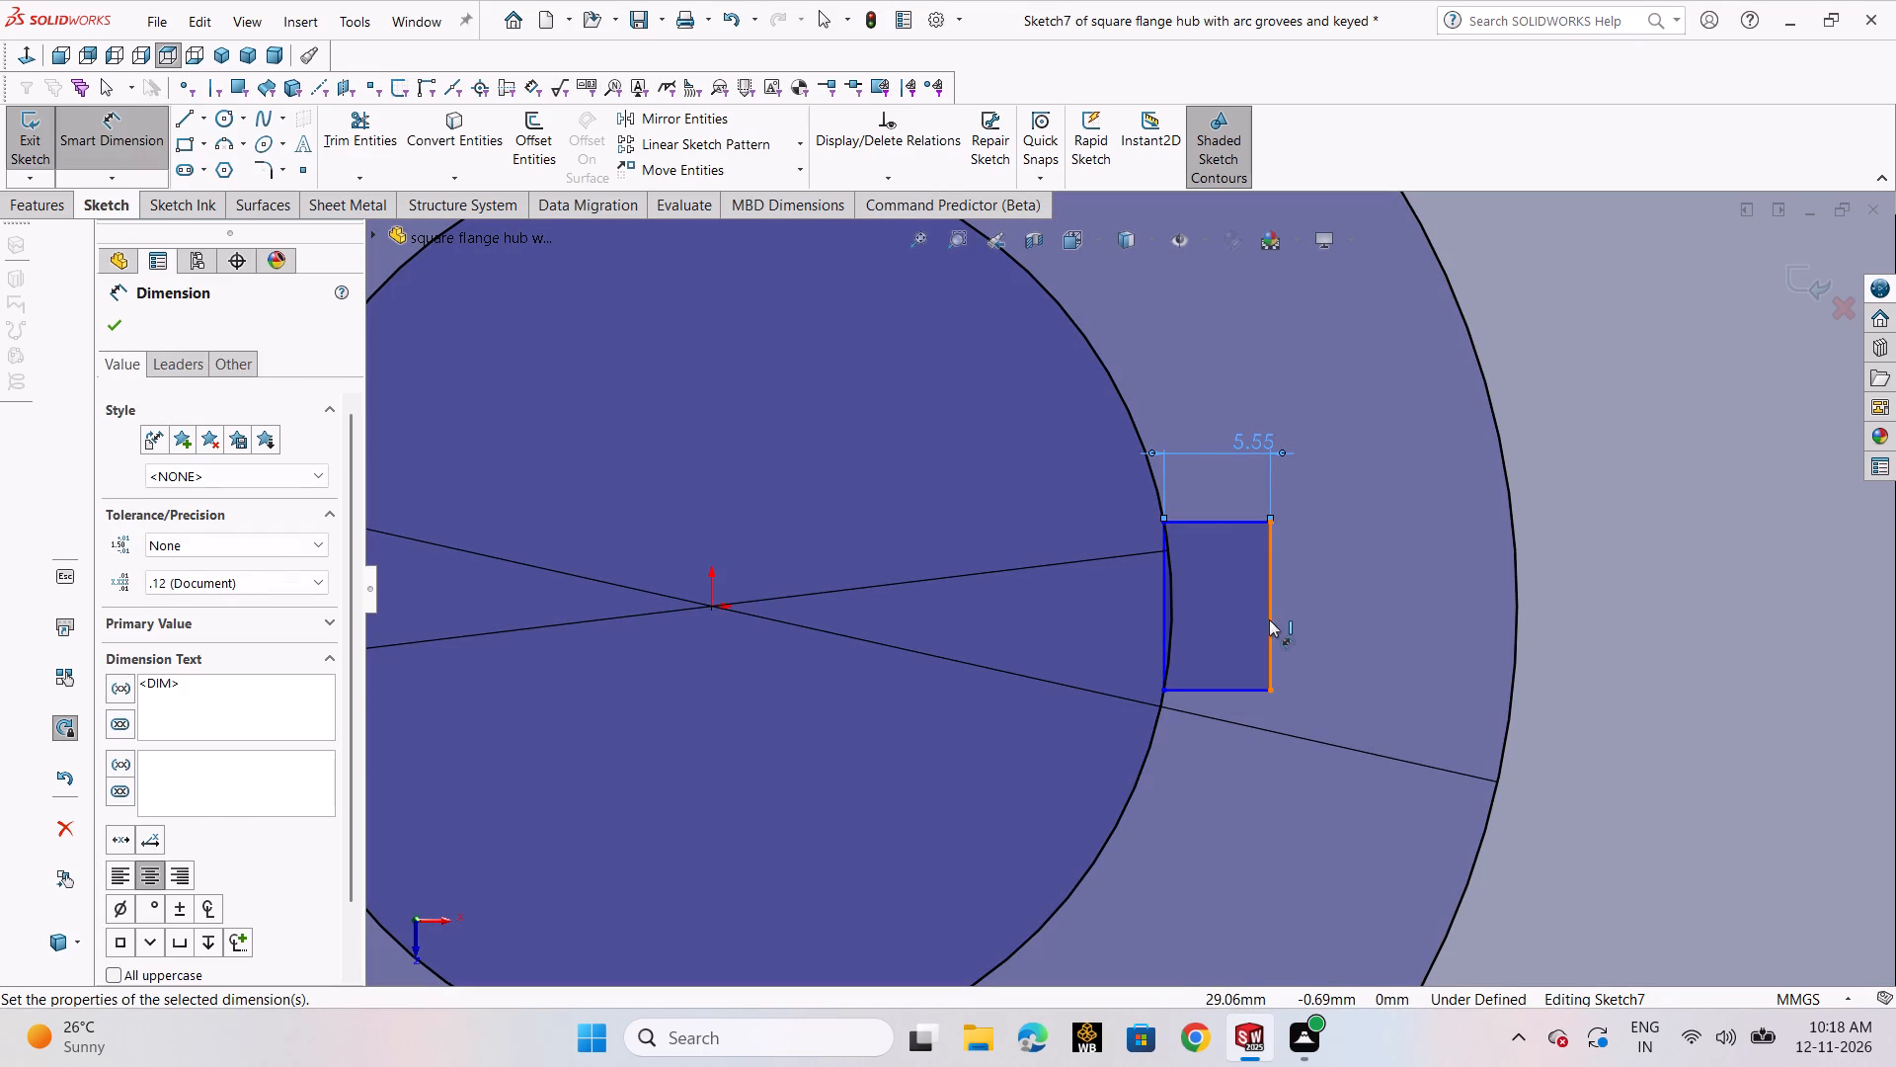
{"action": "left_click", "coordinate": [1269, 619]}
{"action": "left_click", "coordinate": [1315, 601]}
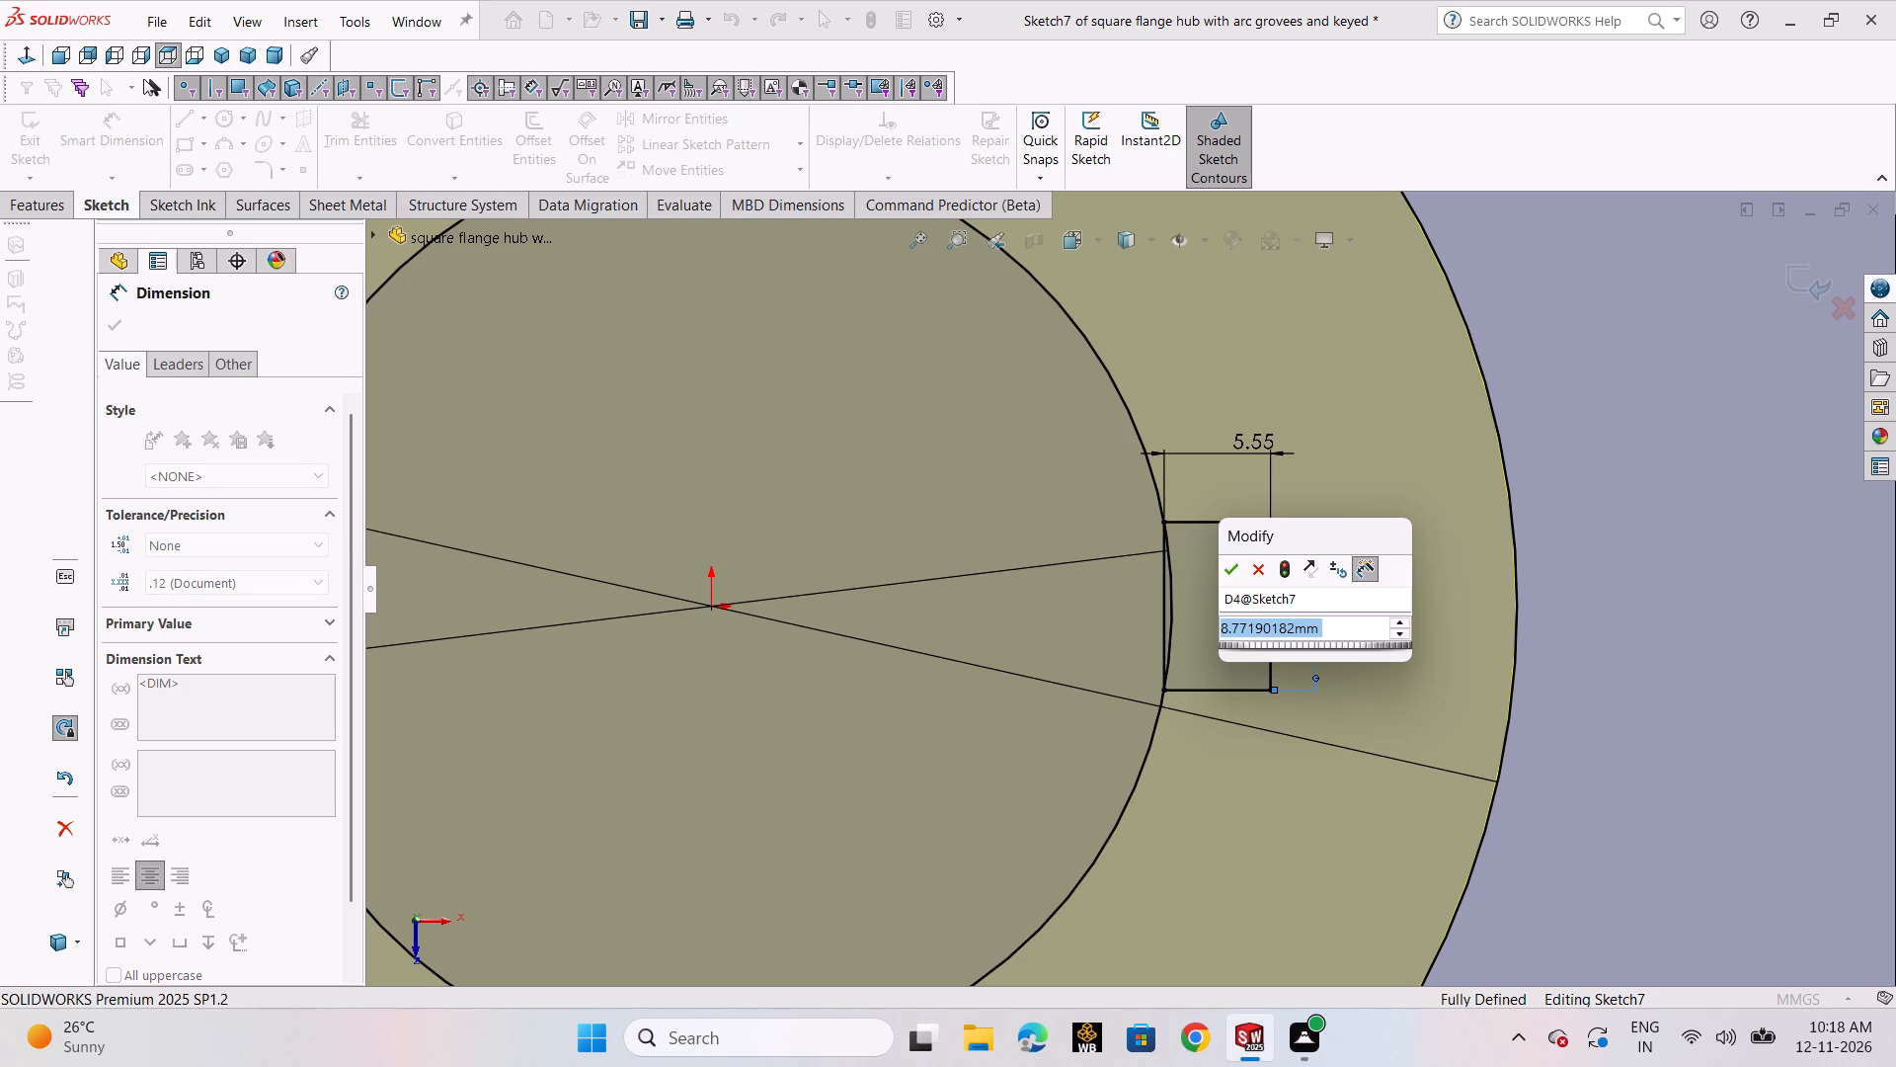
{"action": "type", "text": "3.98*3"}
{"action": "key", "text": "Return"}
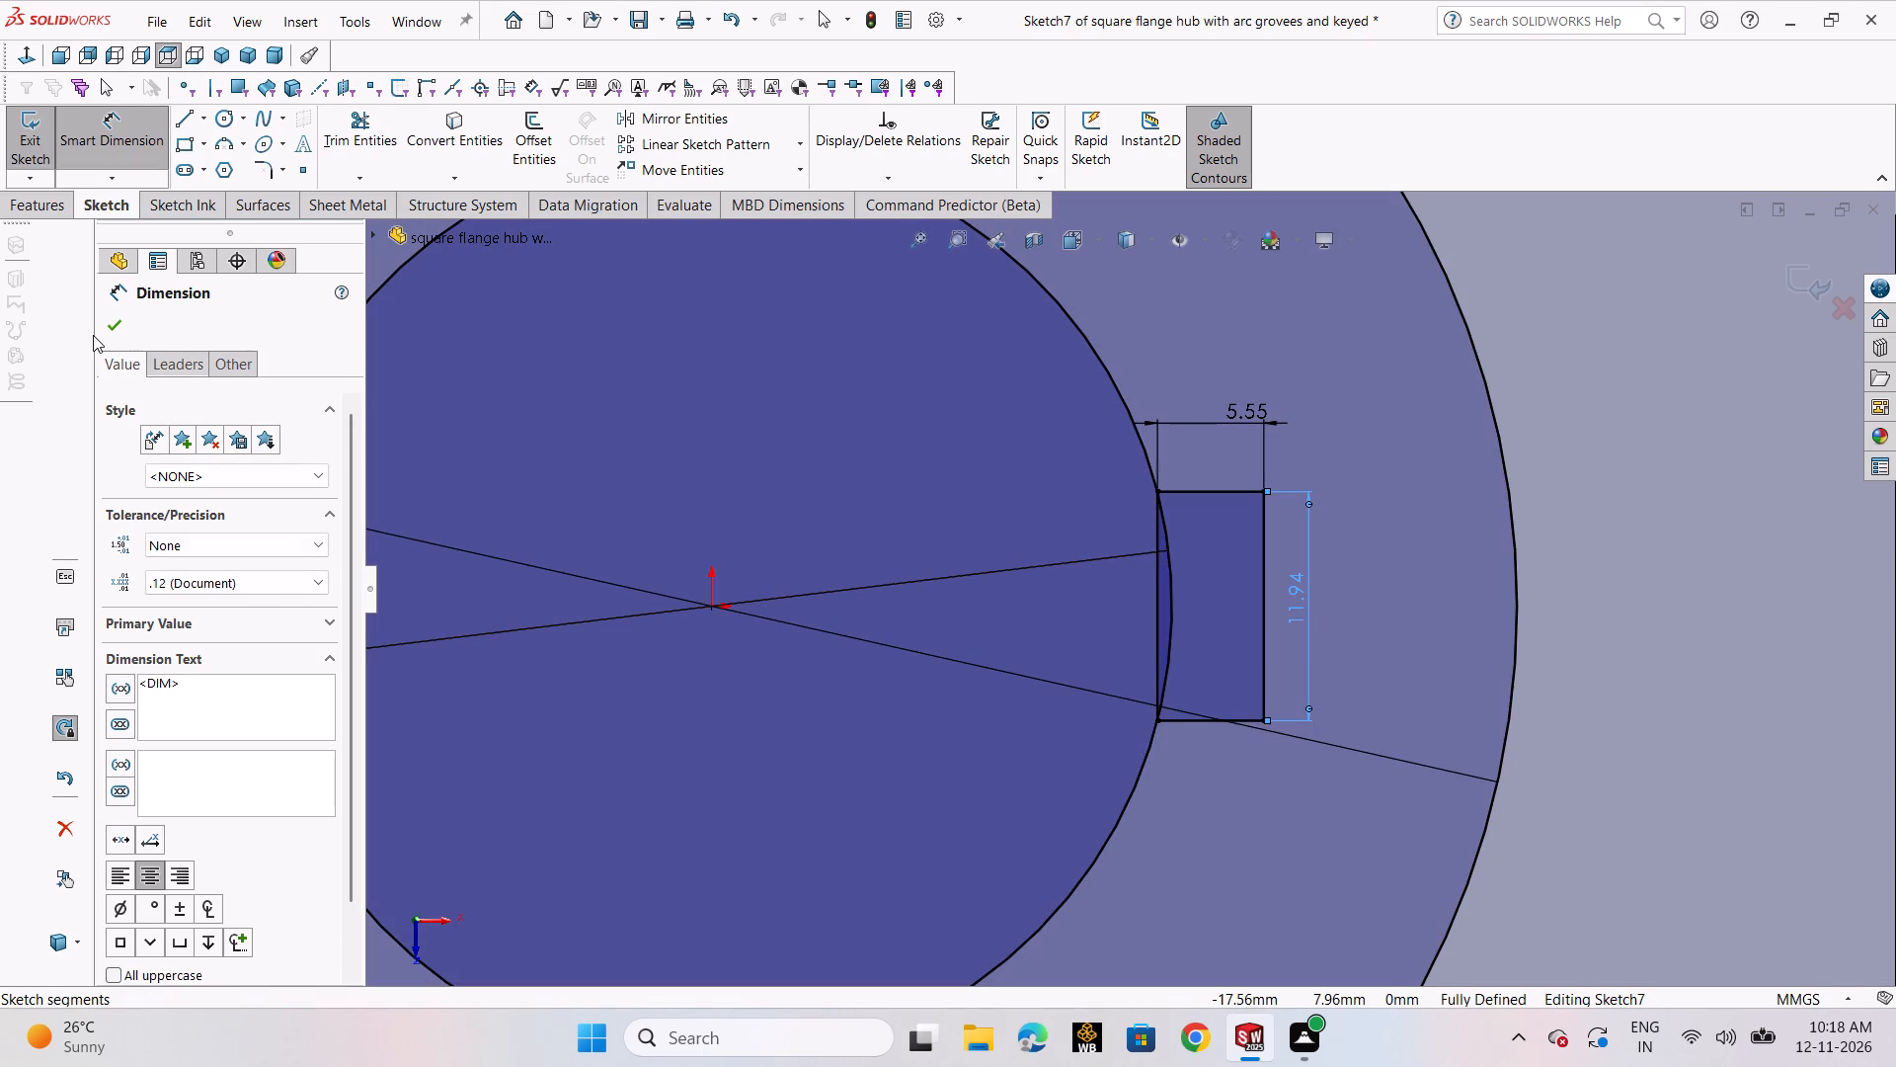
{"action": "left_click", "coordinate": [105, 325]}
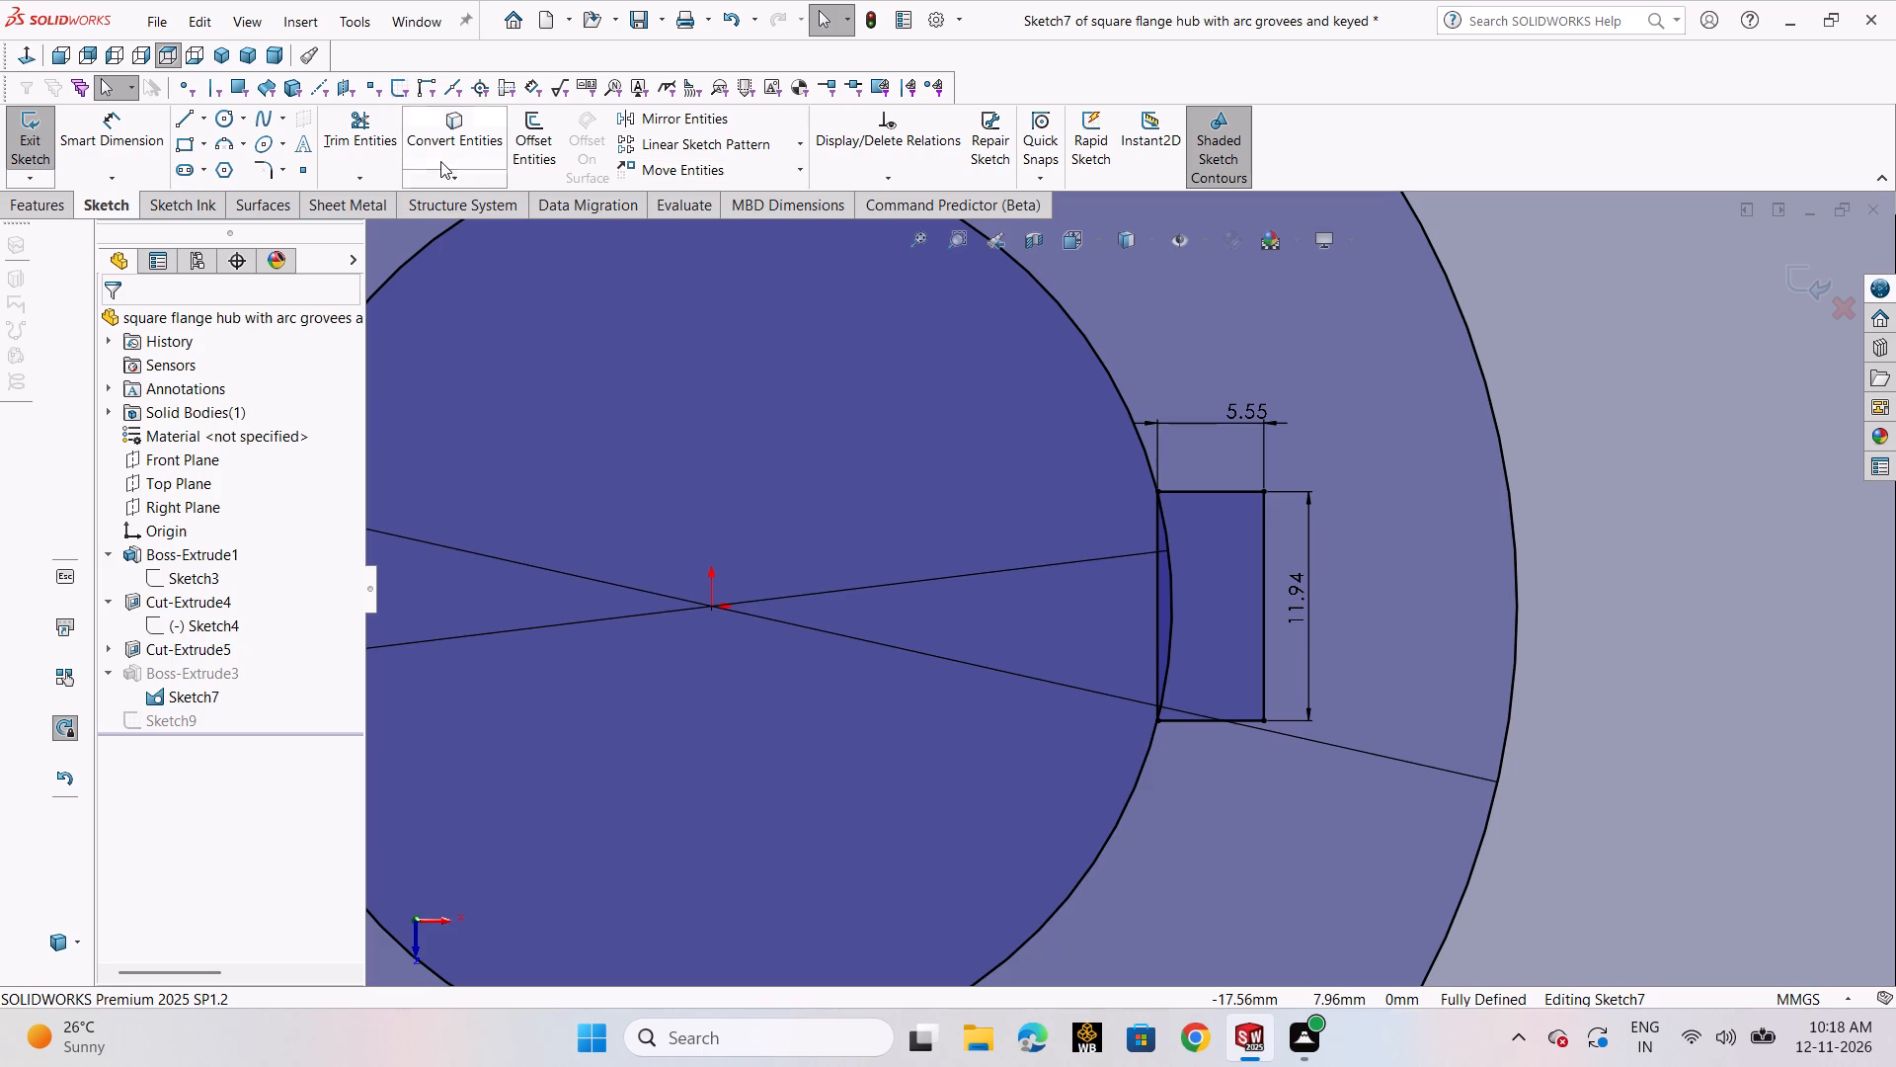
Trim the bore arc and the rectangle's inner side across the keyway opening, and exit the sketch.
{"action": "left_click", "coordinate": [357, 144]}
{"action": "left_click_drag", "start_coordinate": [1018, 602], "coordinate": [1187, 559]}
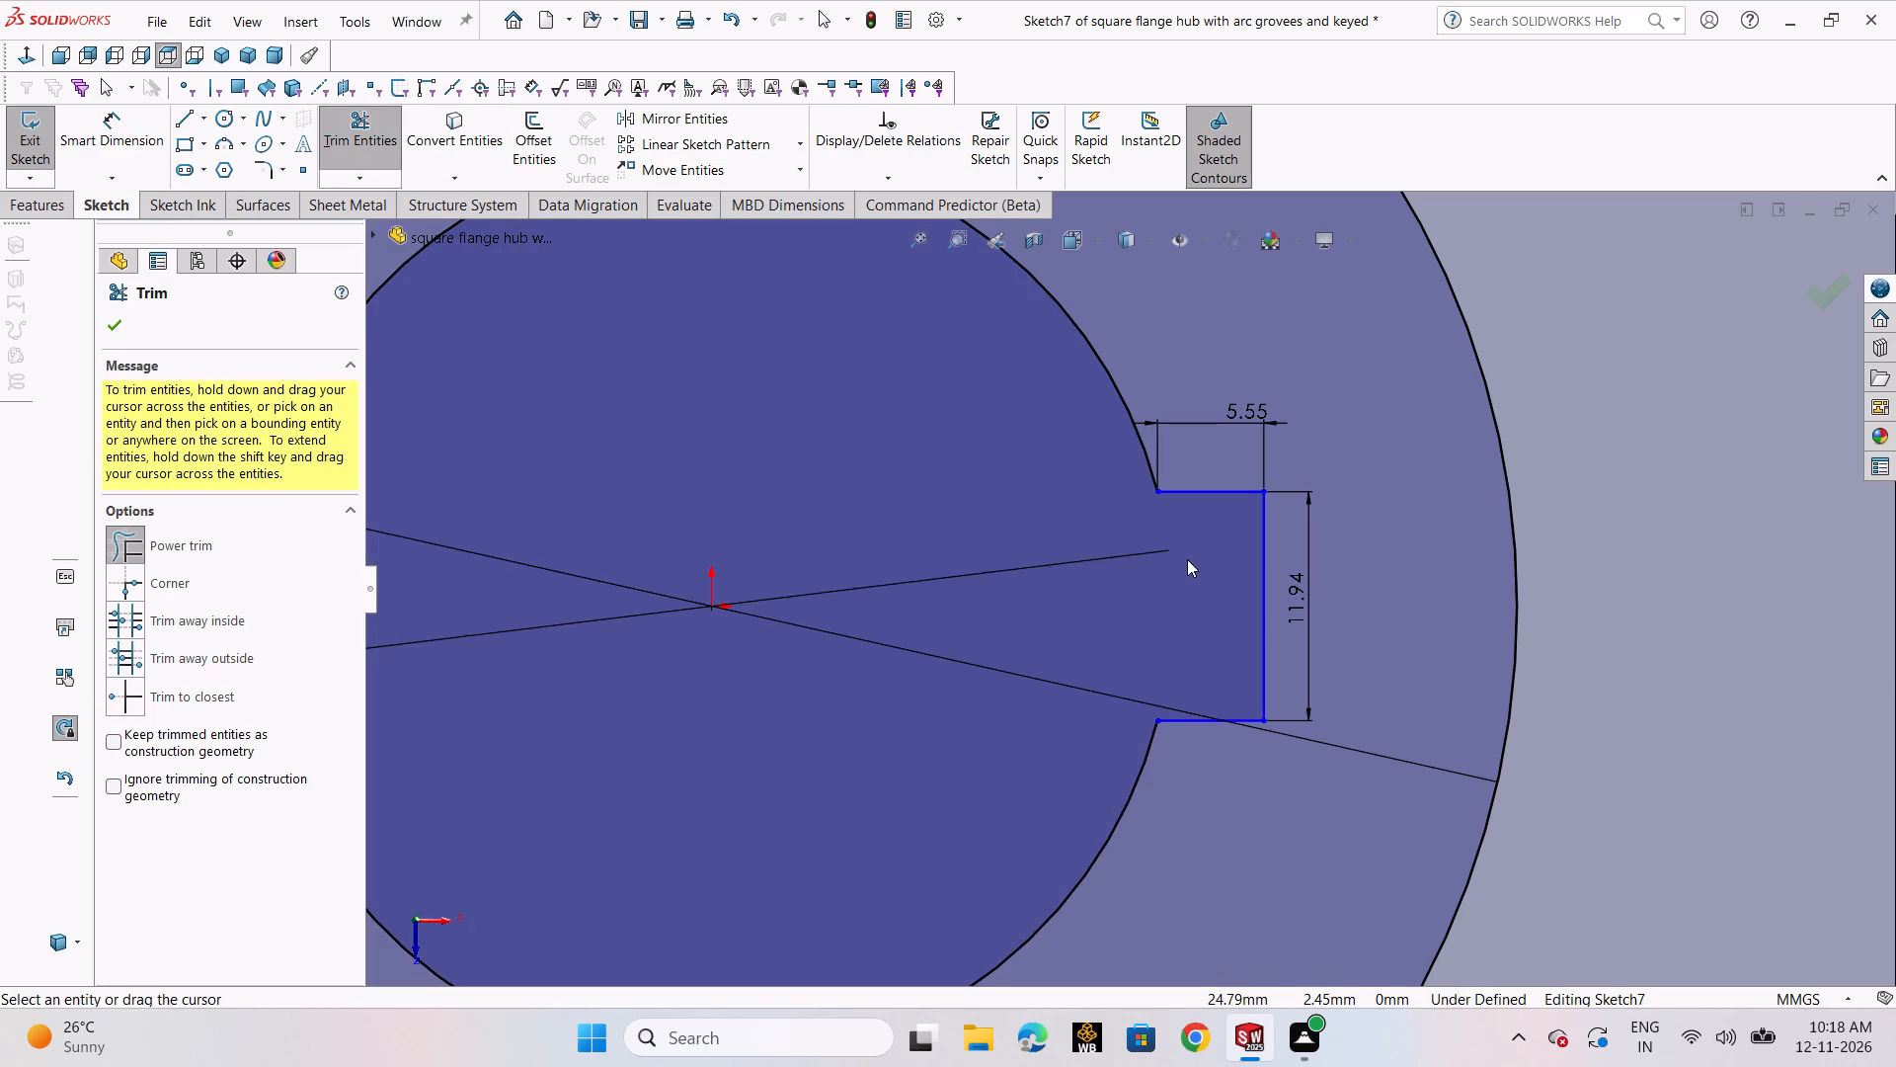
{"action": "scroll", "coordinate": [1187, 559], "scroll_direction": "up", "scroll_amount": 4}
{"action": "left_click", "coordinate": [119, 330]}
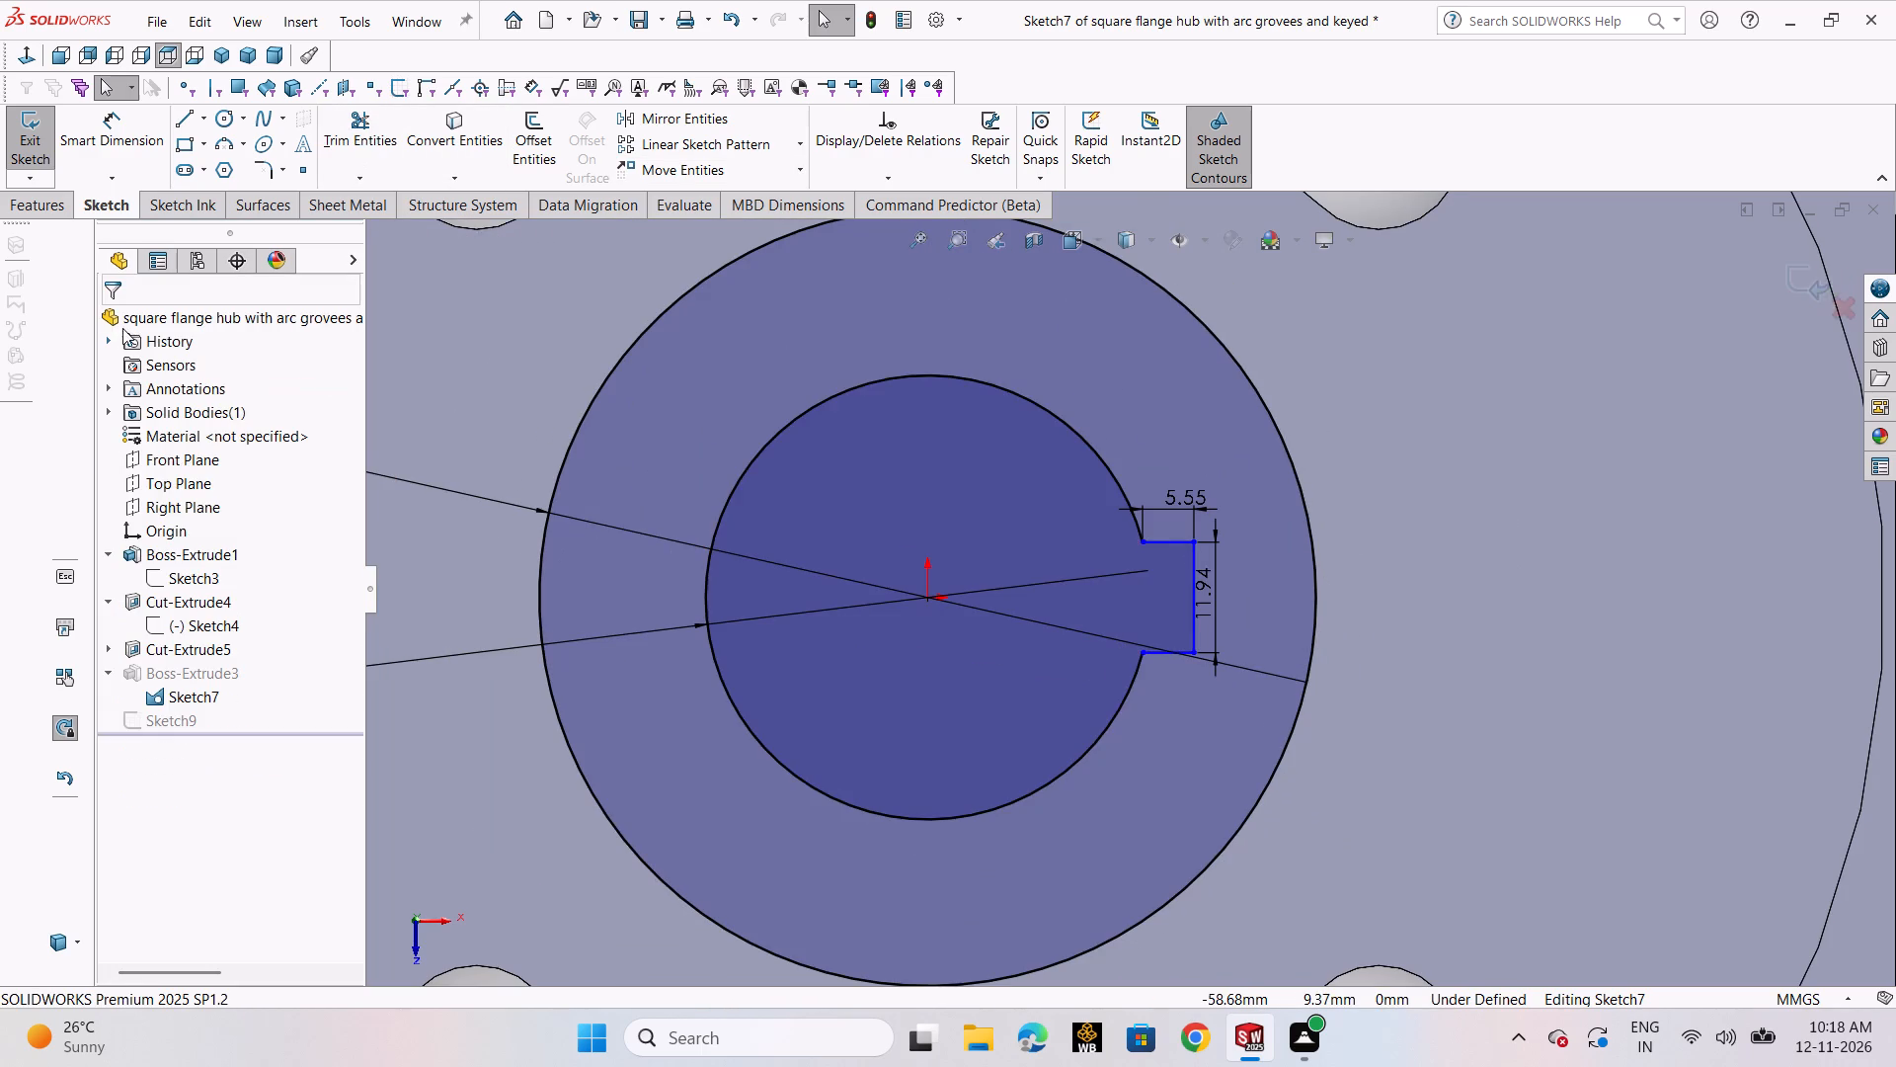
{"action": "scroll", "coordinate": [1576, 439], "scroll_direction": "up", "scroll_amount": 3}
{"action": "left_click", "coordinate": [1800, 279]}
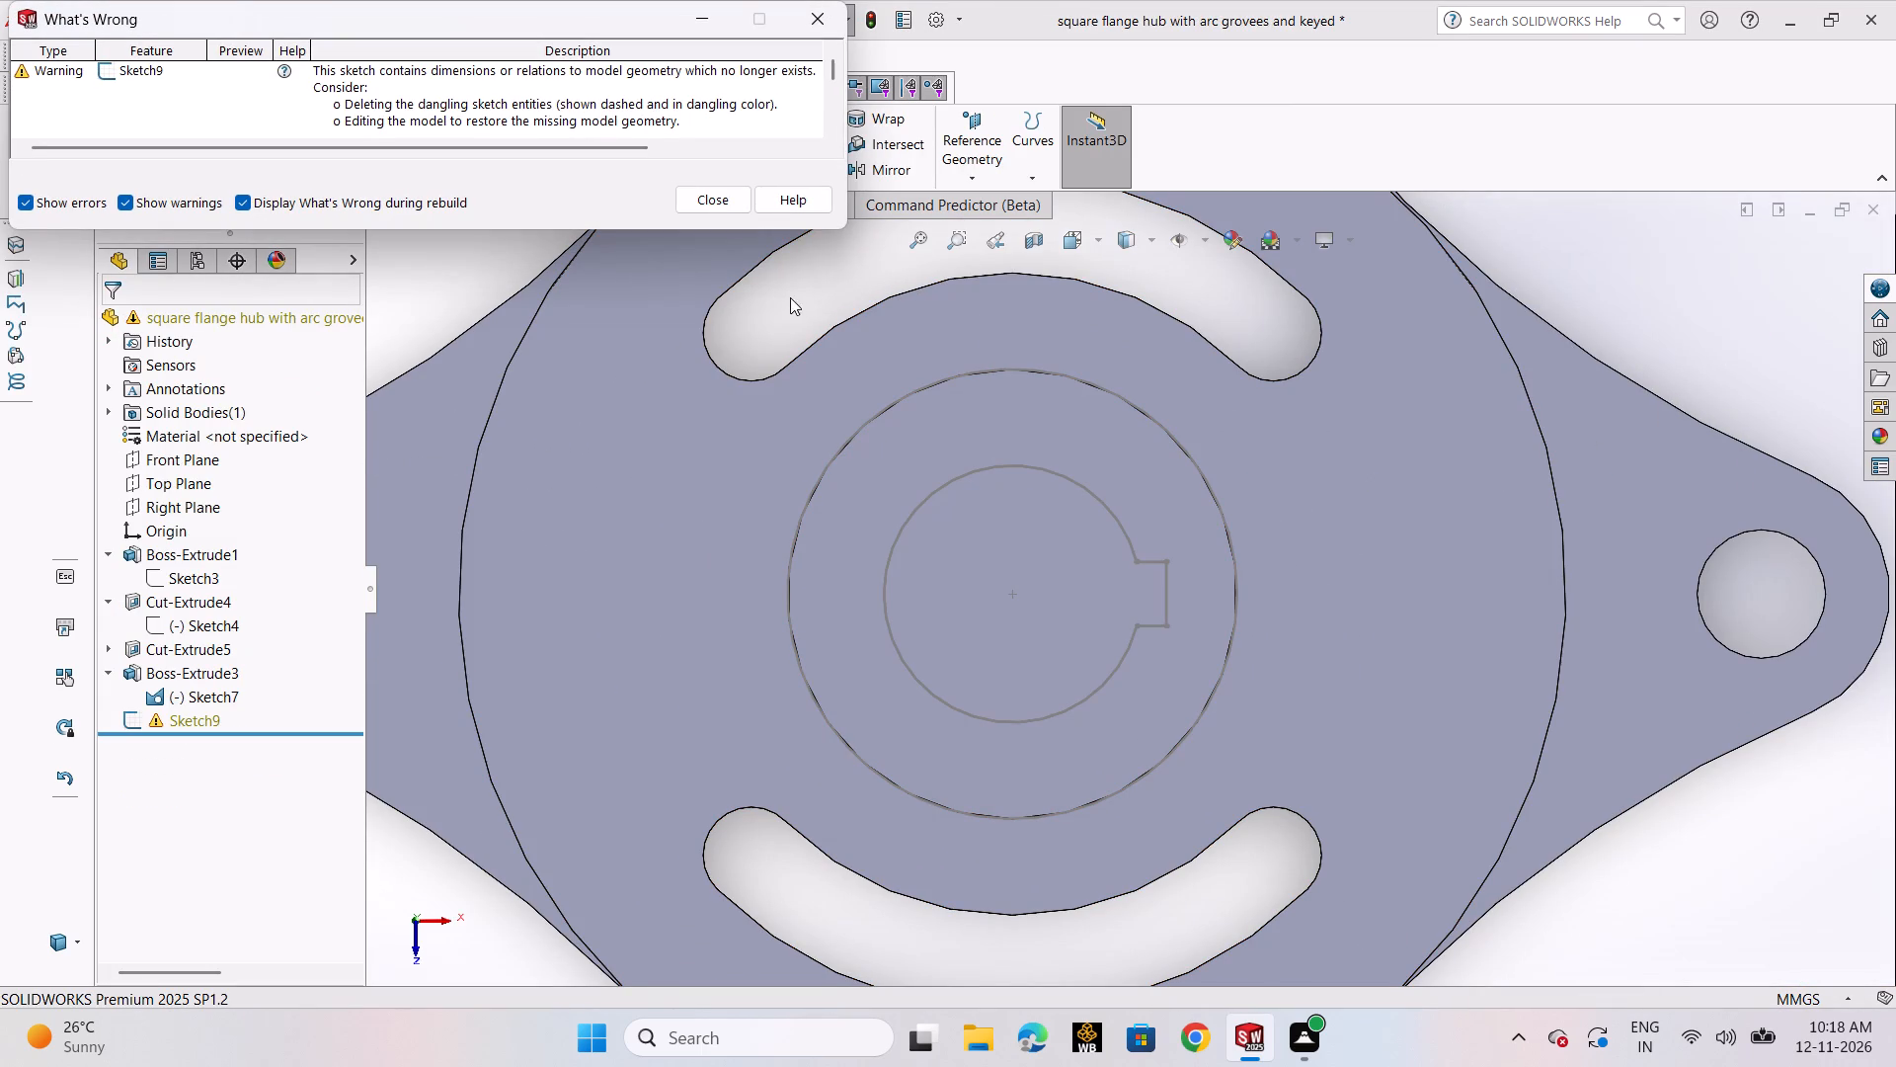
{"action": "left_click", "coordinate": [732, 198]}
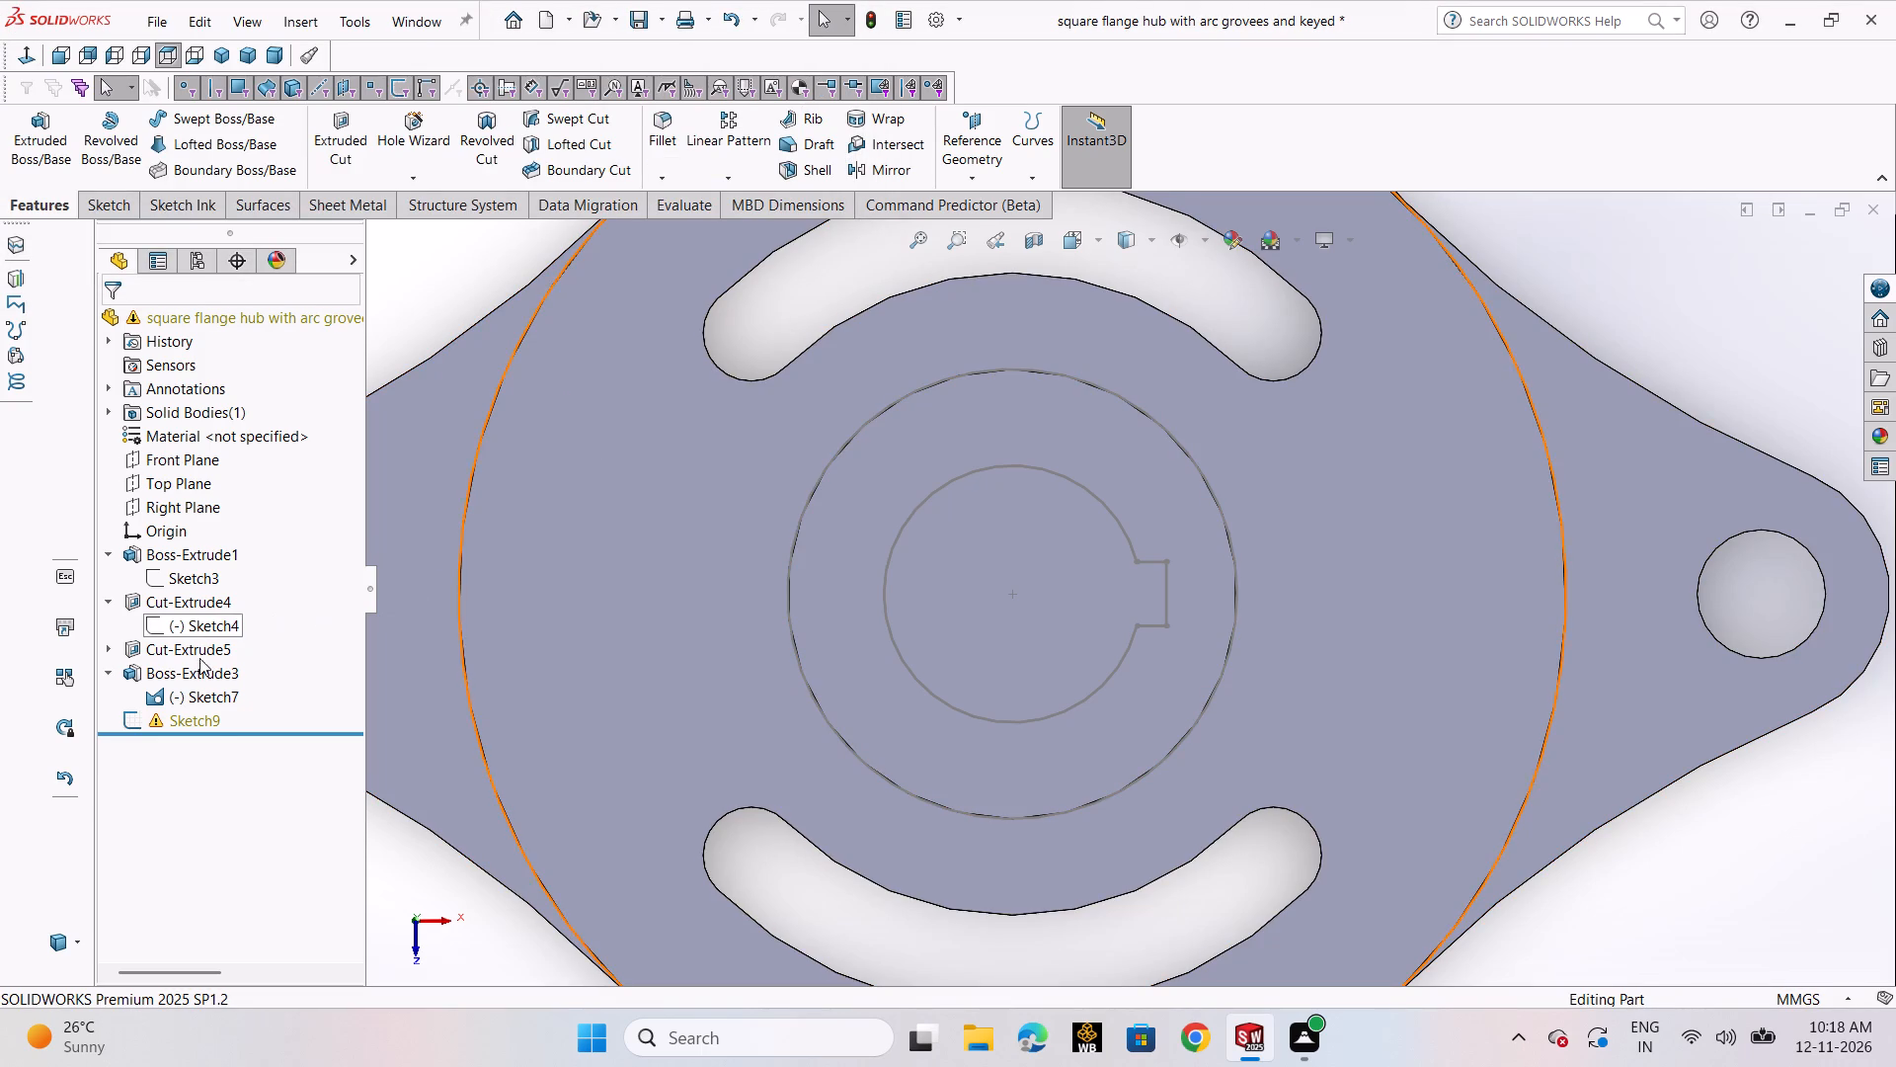
Reopen the hub boss's Sketch7 and delete the 48 mm bore arc.
{"action": "left_click", "coordinate": [197, 719]}
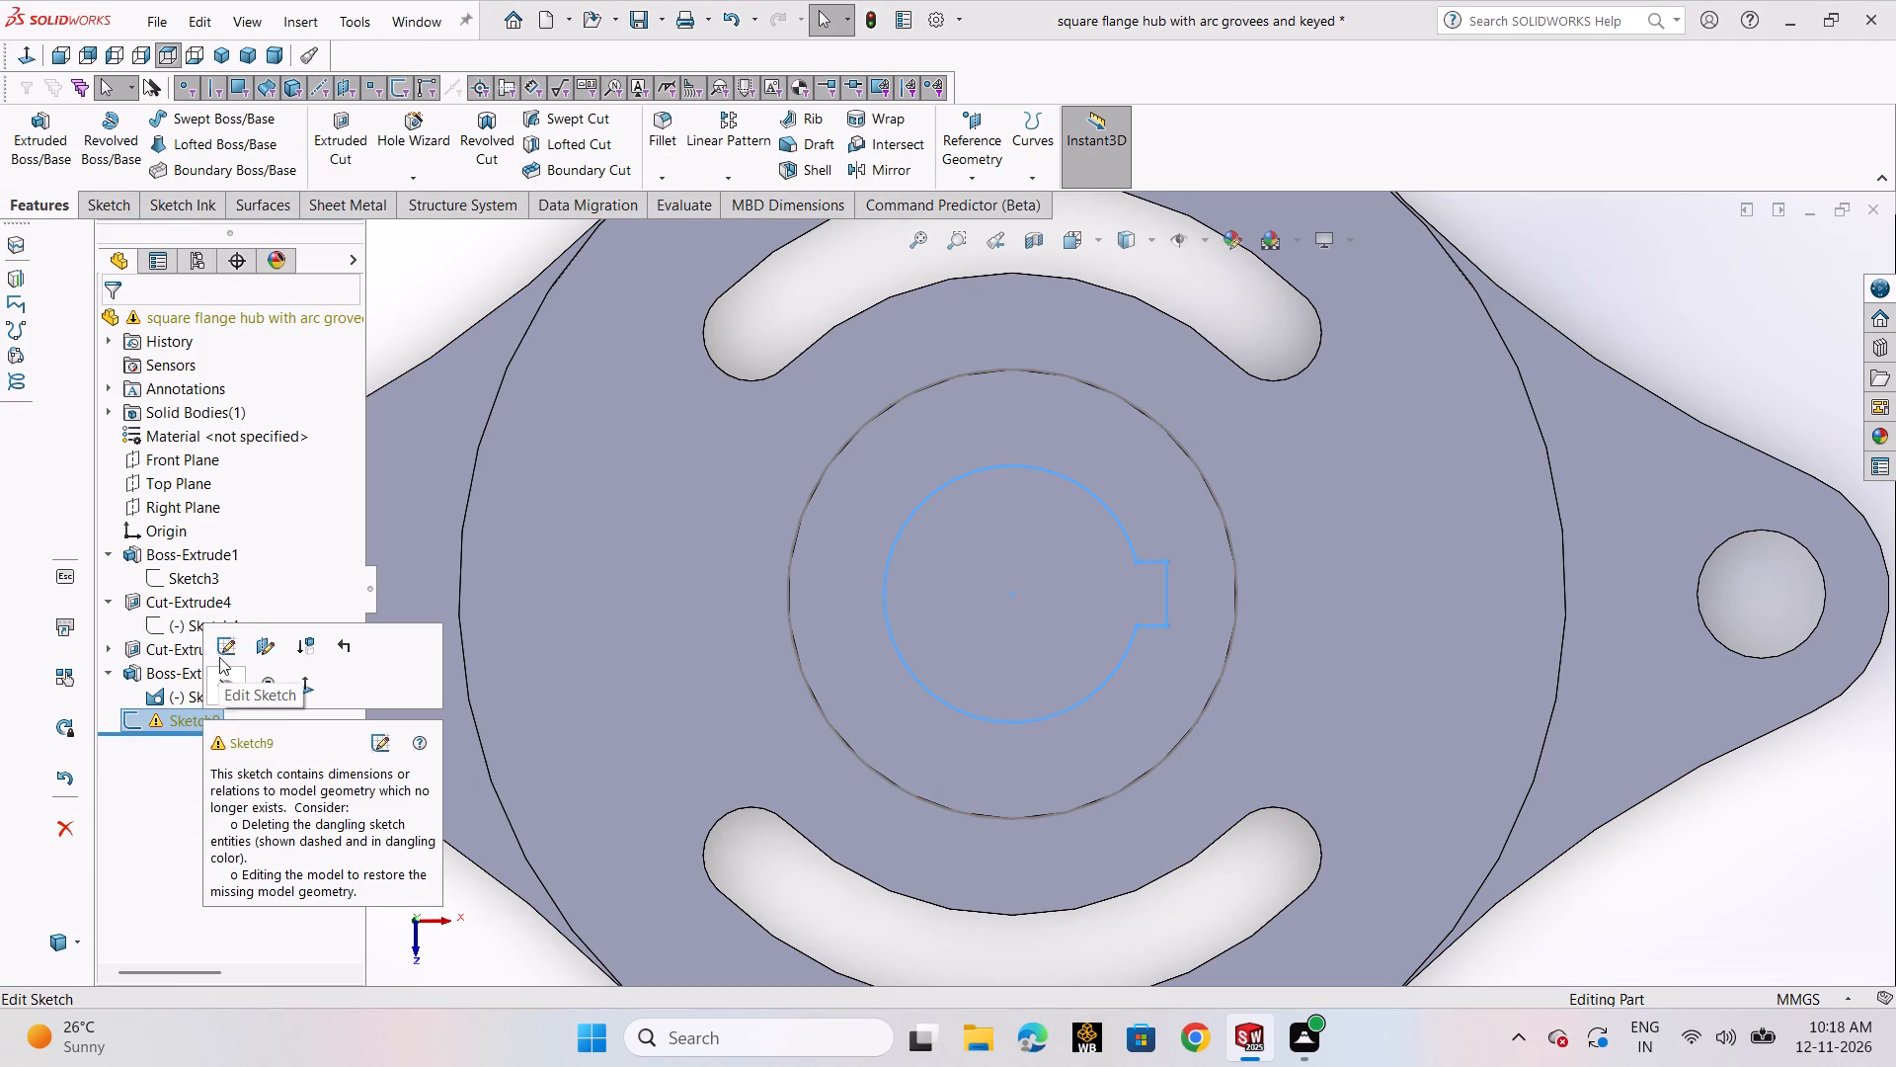
{"action": "left_click", "coordinate": [186, 701]}
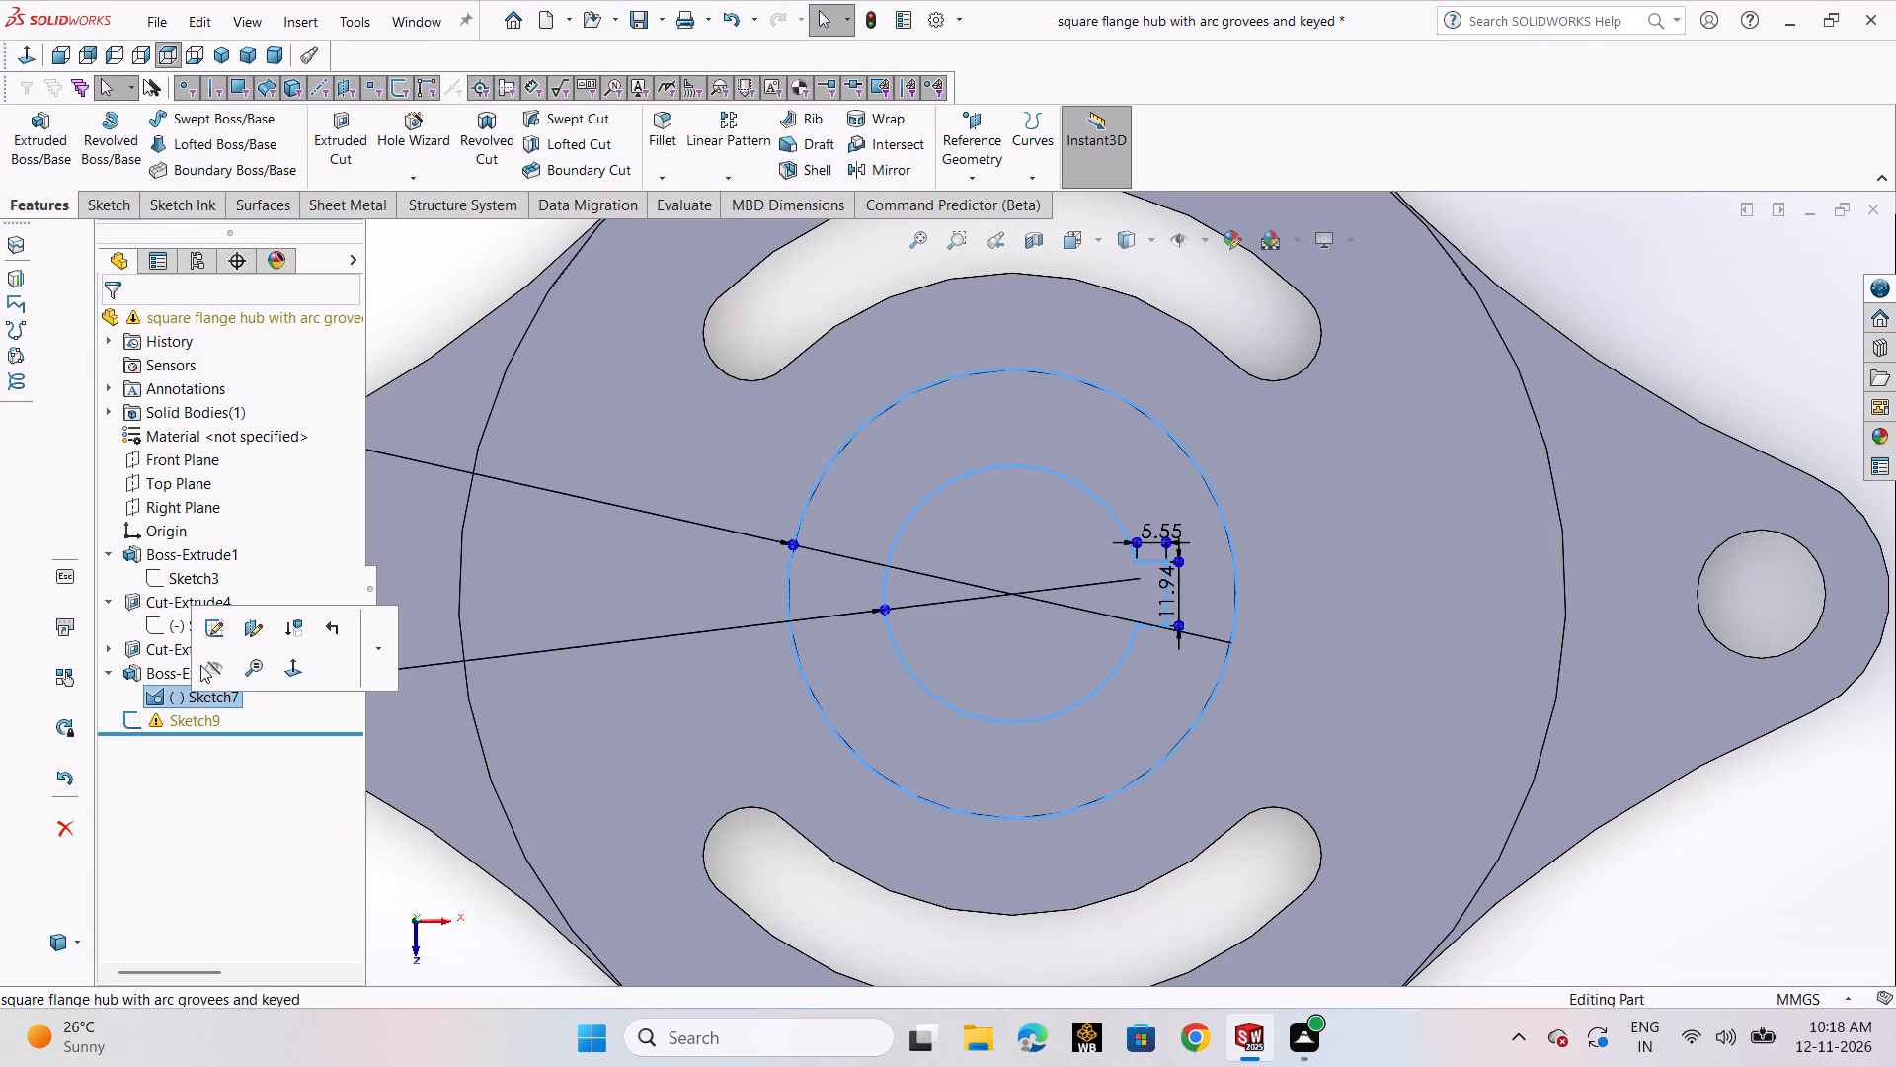
{"action": "left_click", "coordinate": [213, 636]}
{"action": "scroll", "coordinate": [1201, 551], "scroll_direction": "down", "scroll_amount": 8}
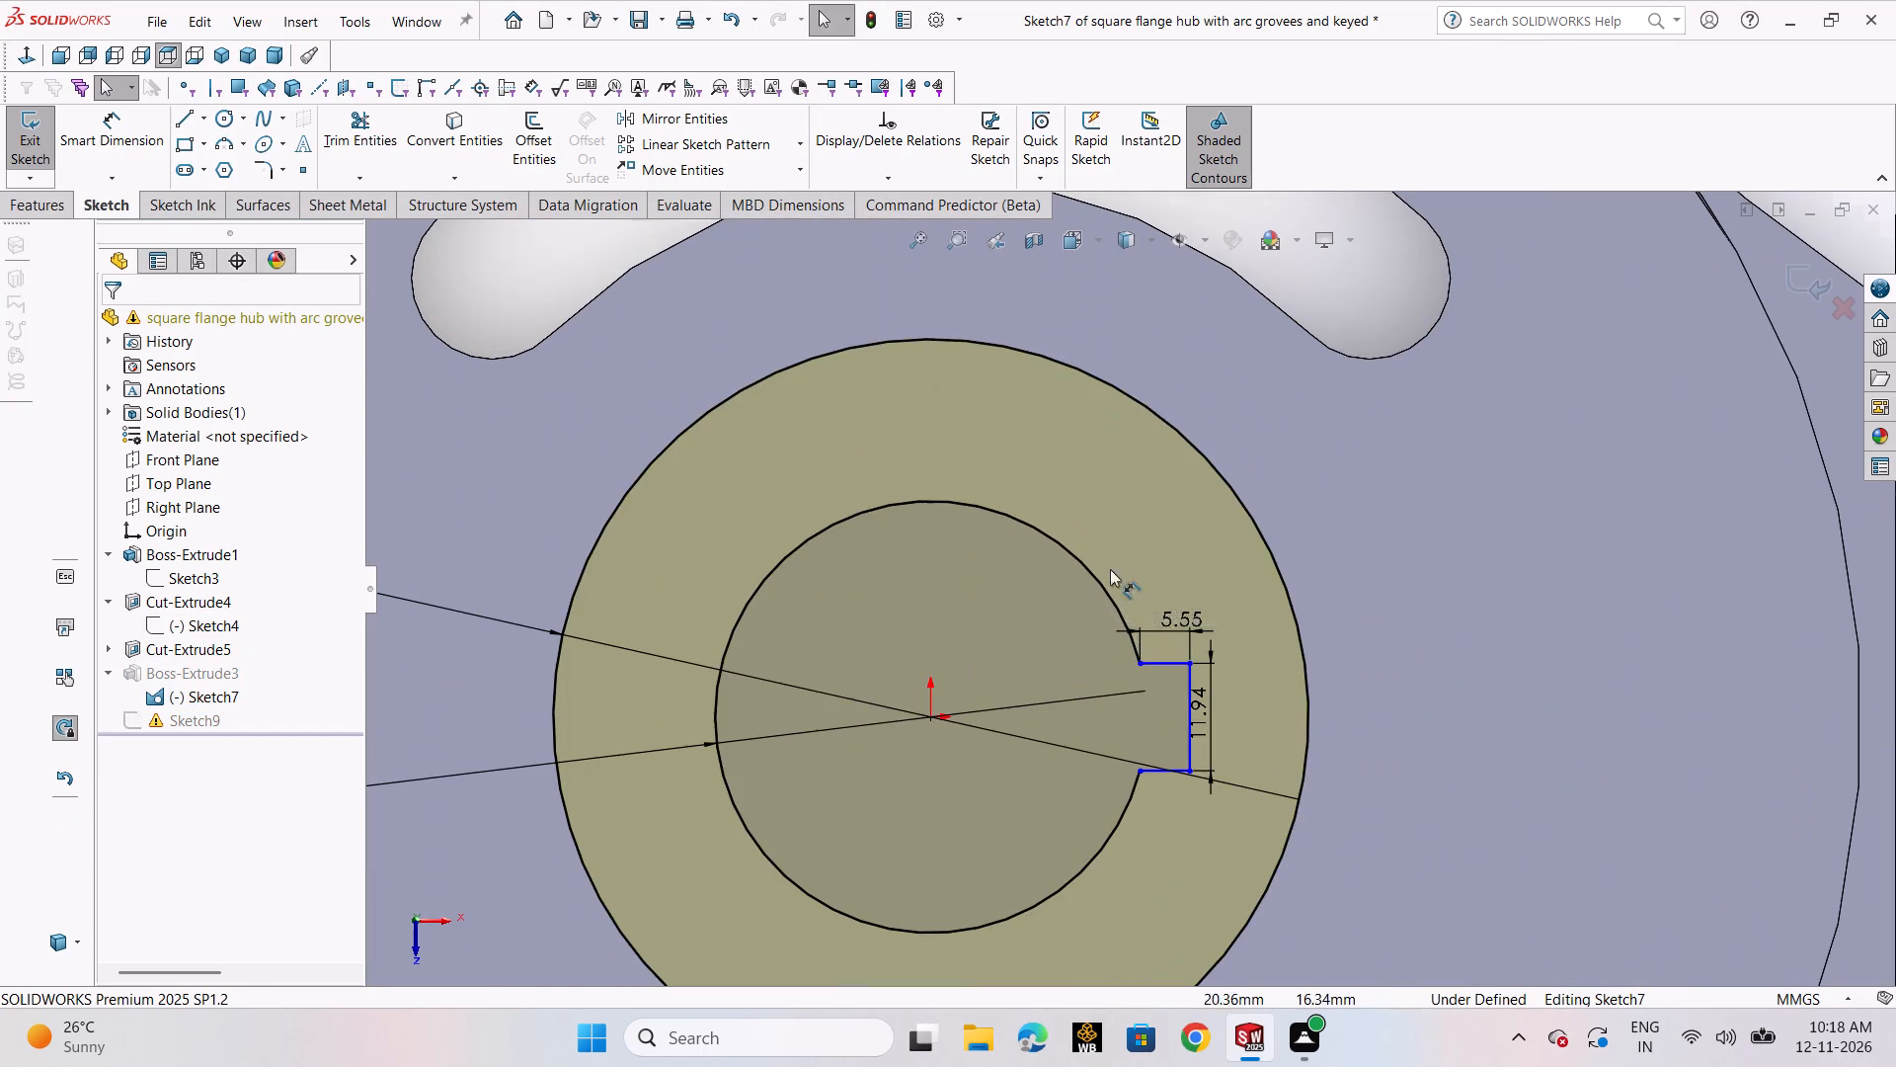
{"action": "left_click_drag", "start_coordinate": [794, 470], "coordinate": [913, 723]}
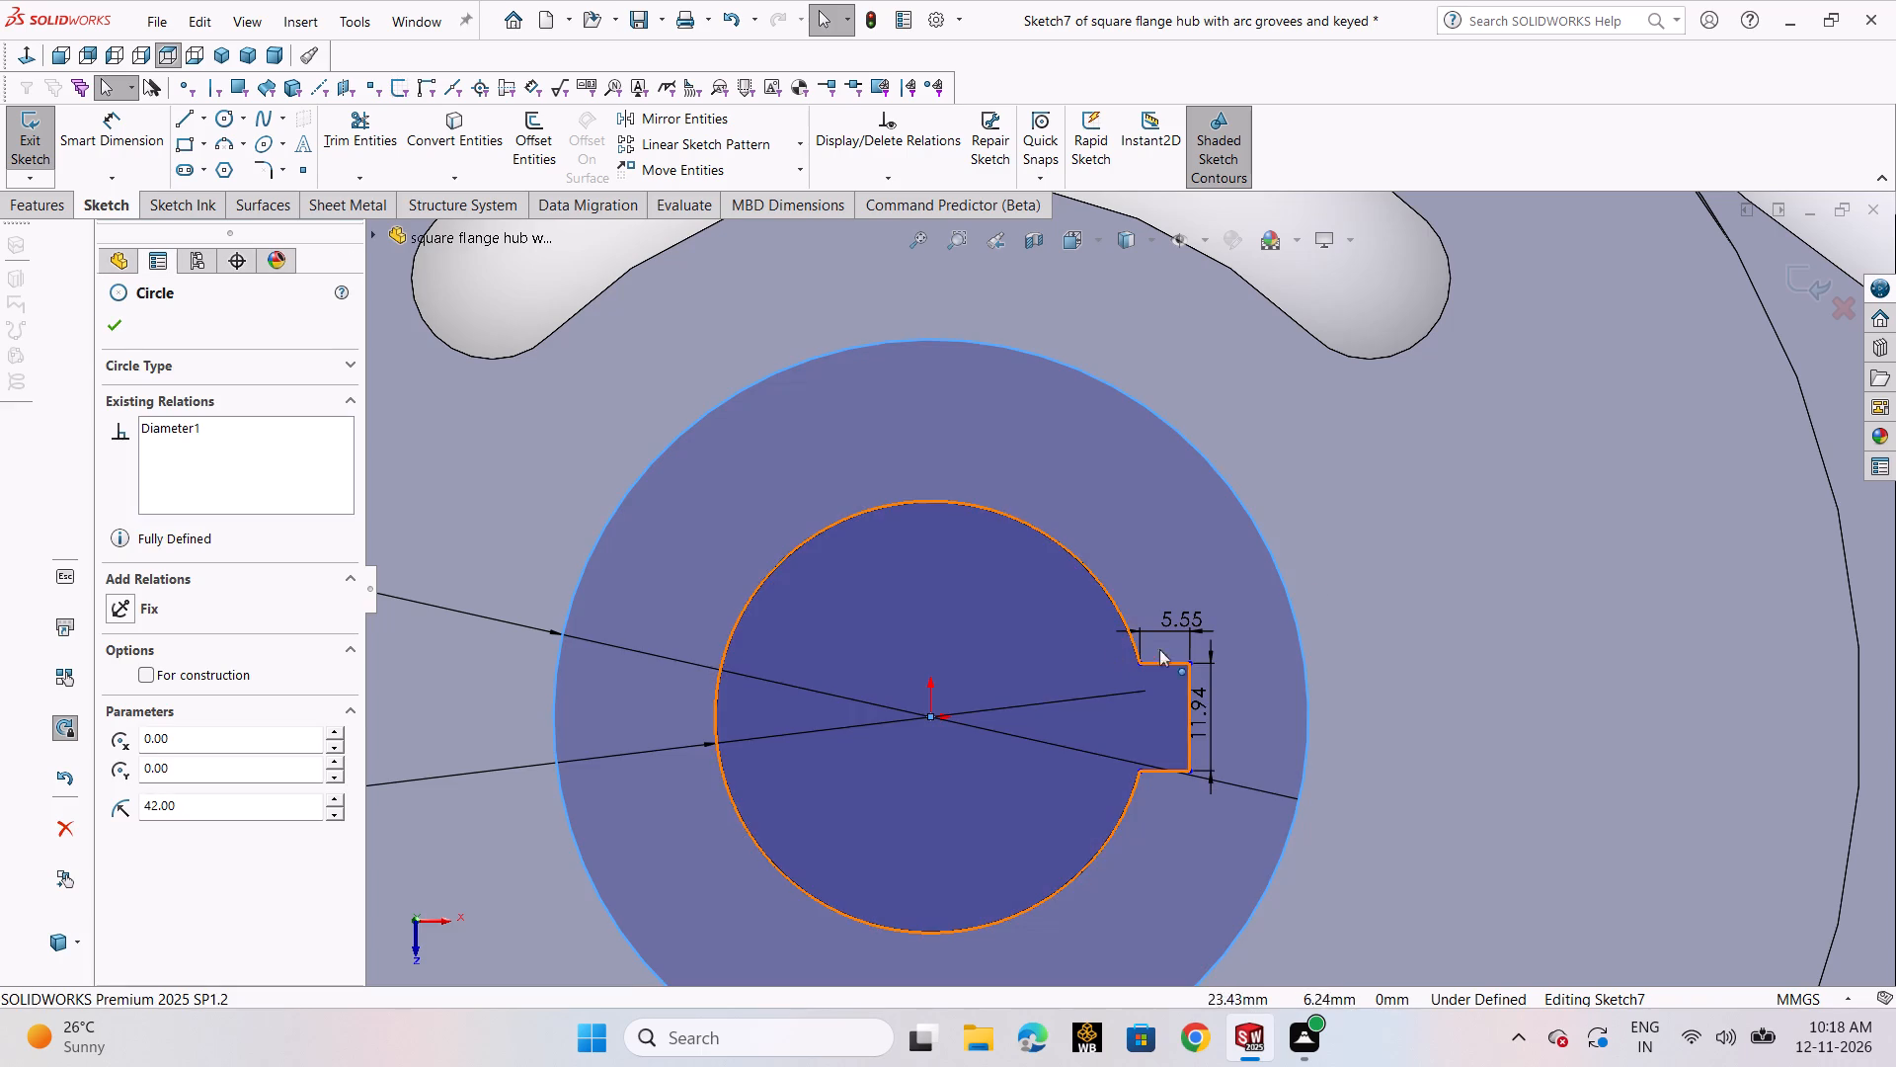
{"action": "left_click", "coordinate": [1114, 612]}
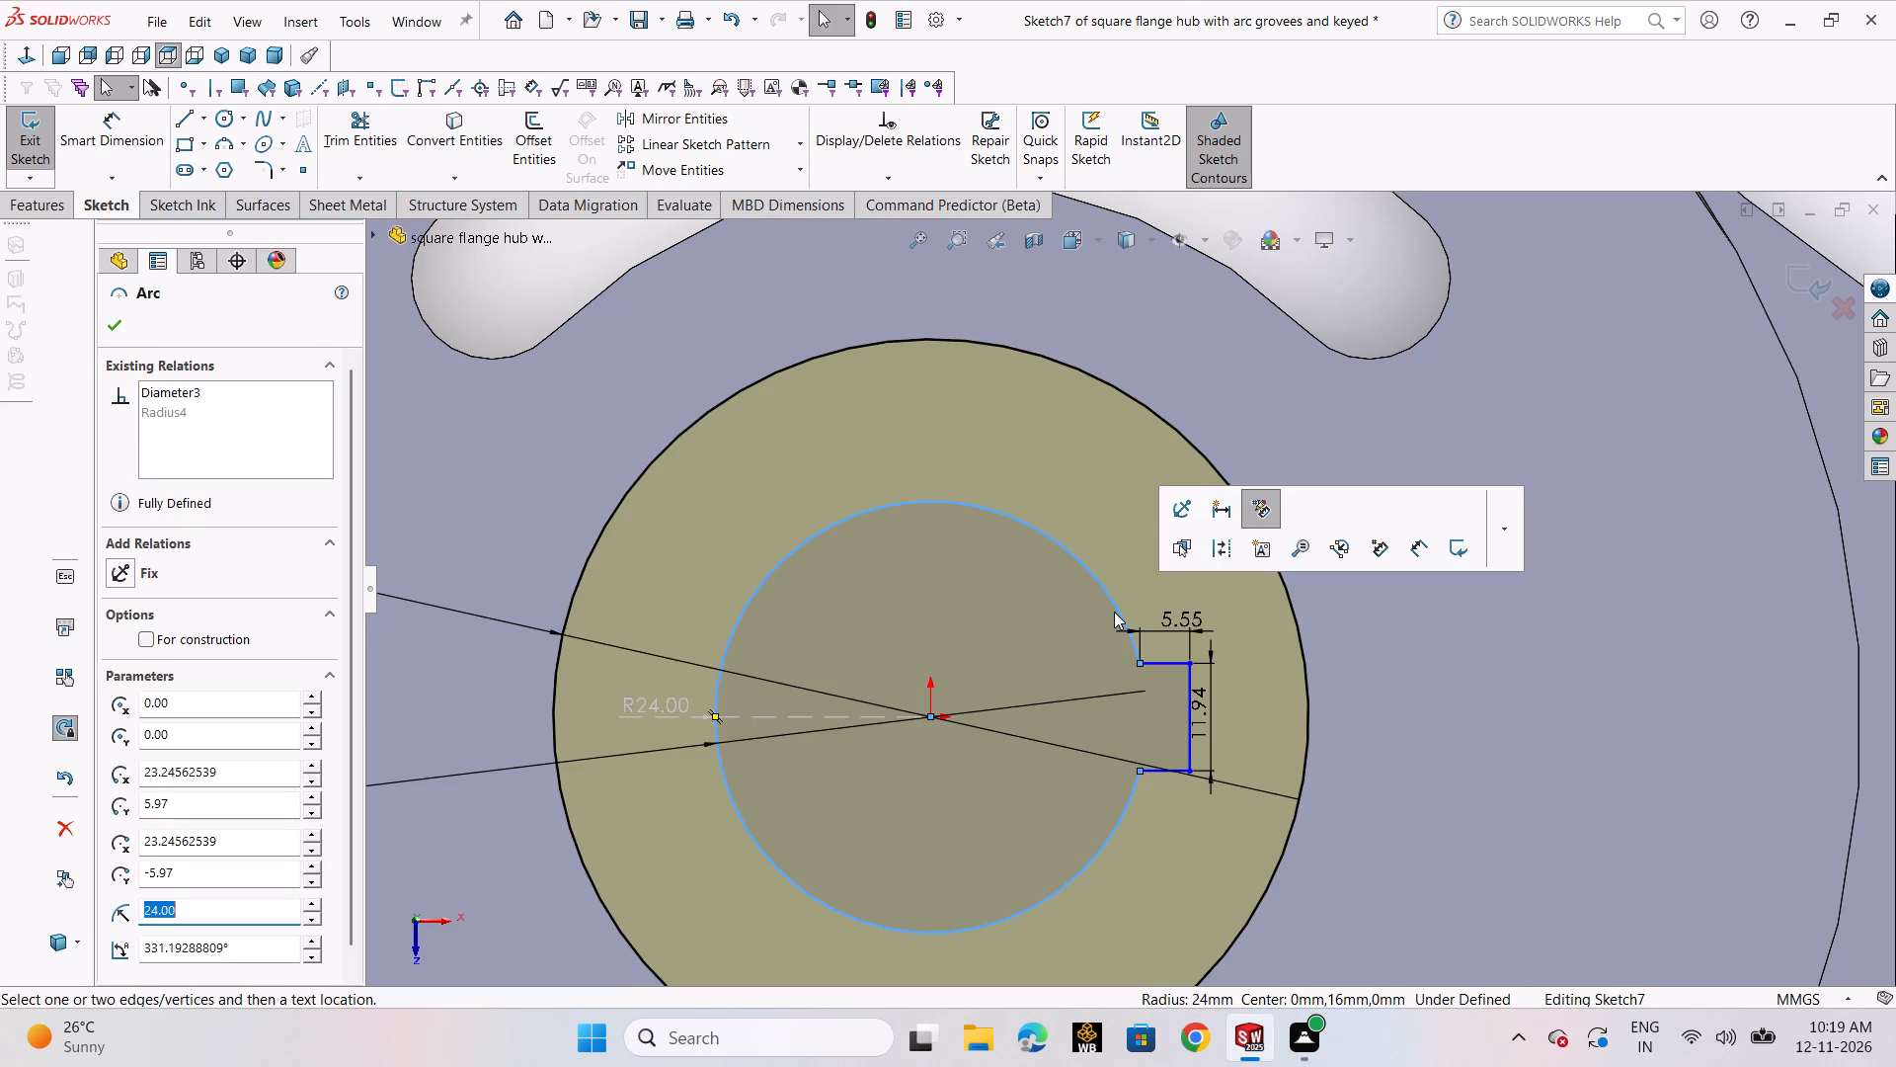
{"action": "key", "text": "Delete"}
{"action": "left_click", "coordinate": [814, 512]}
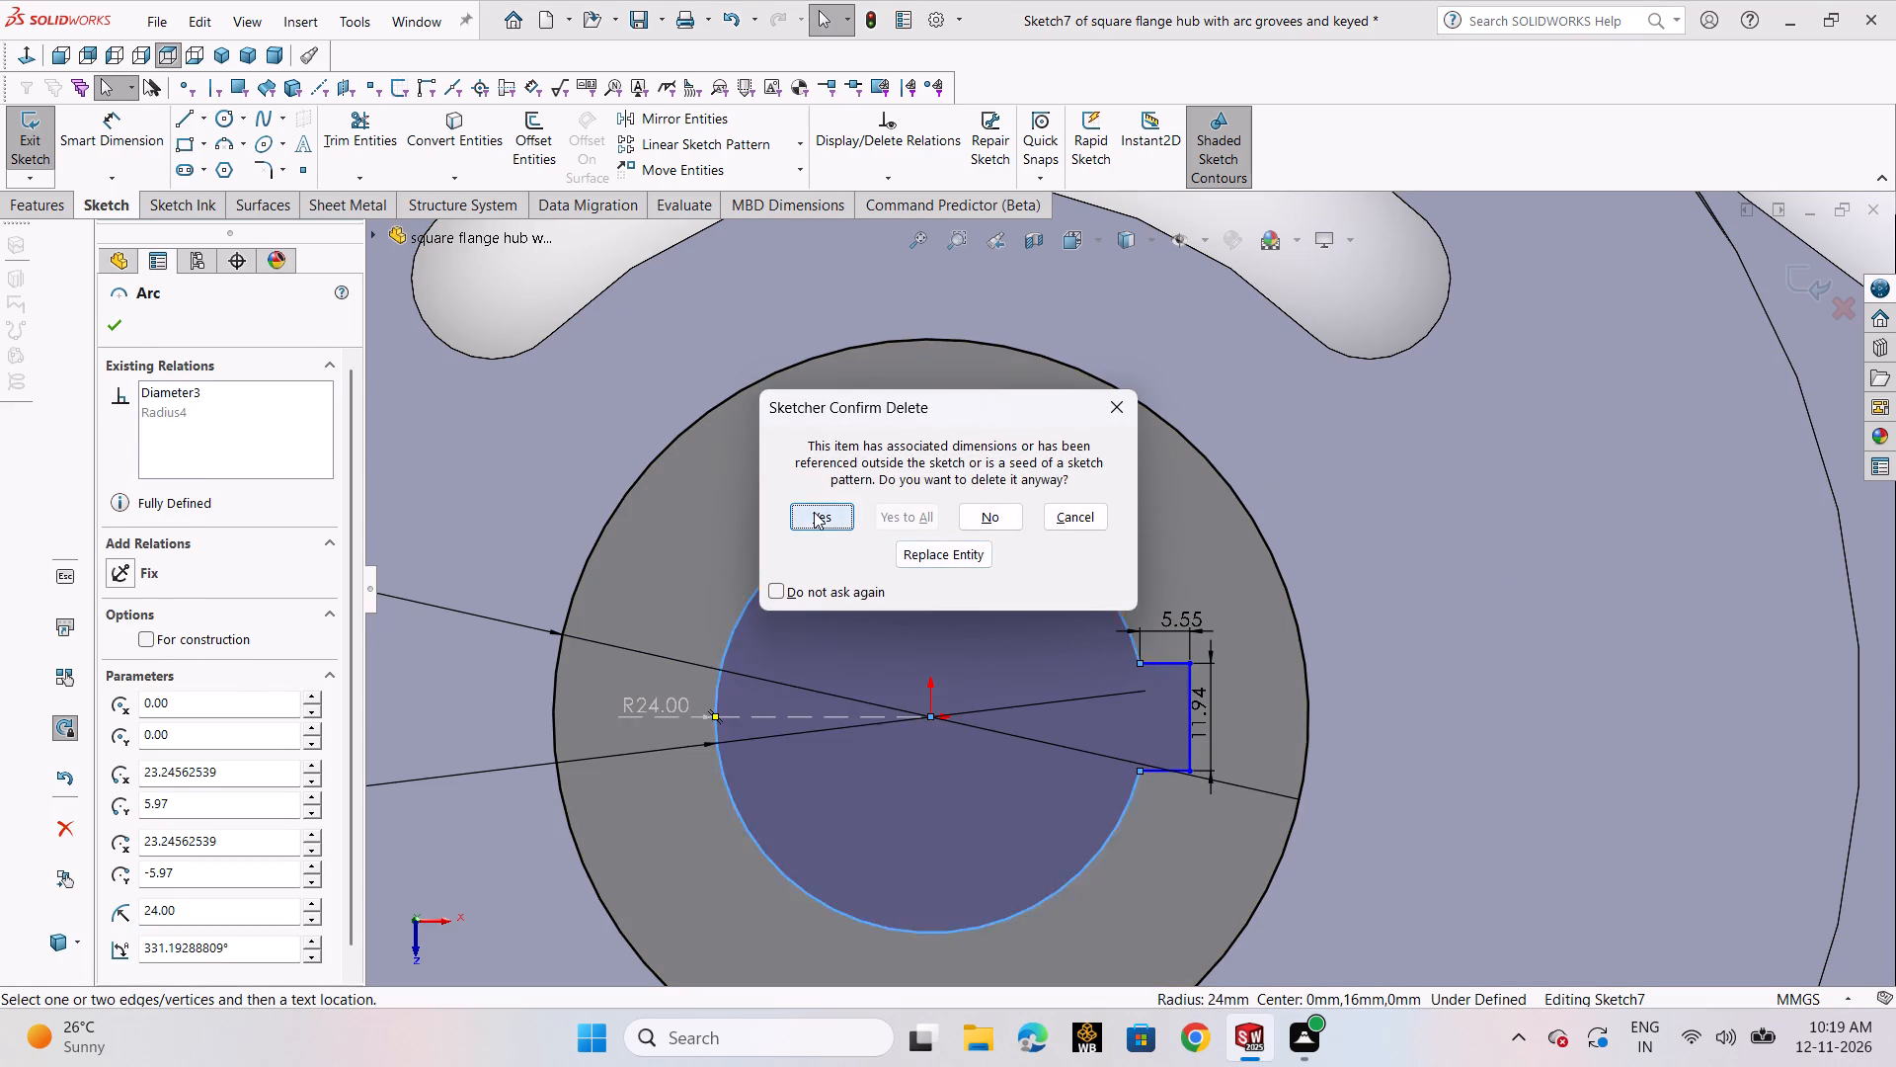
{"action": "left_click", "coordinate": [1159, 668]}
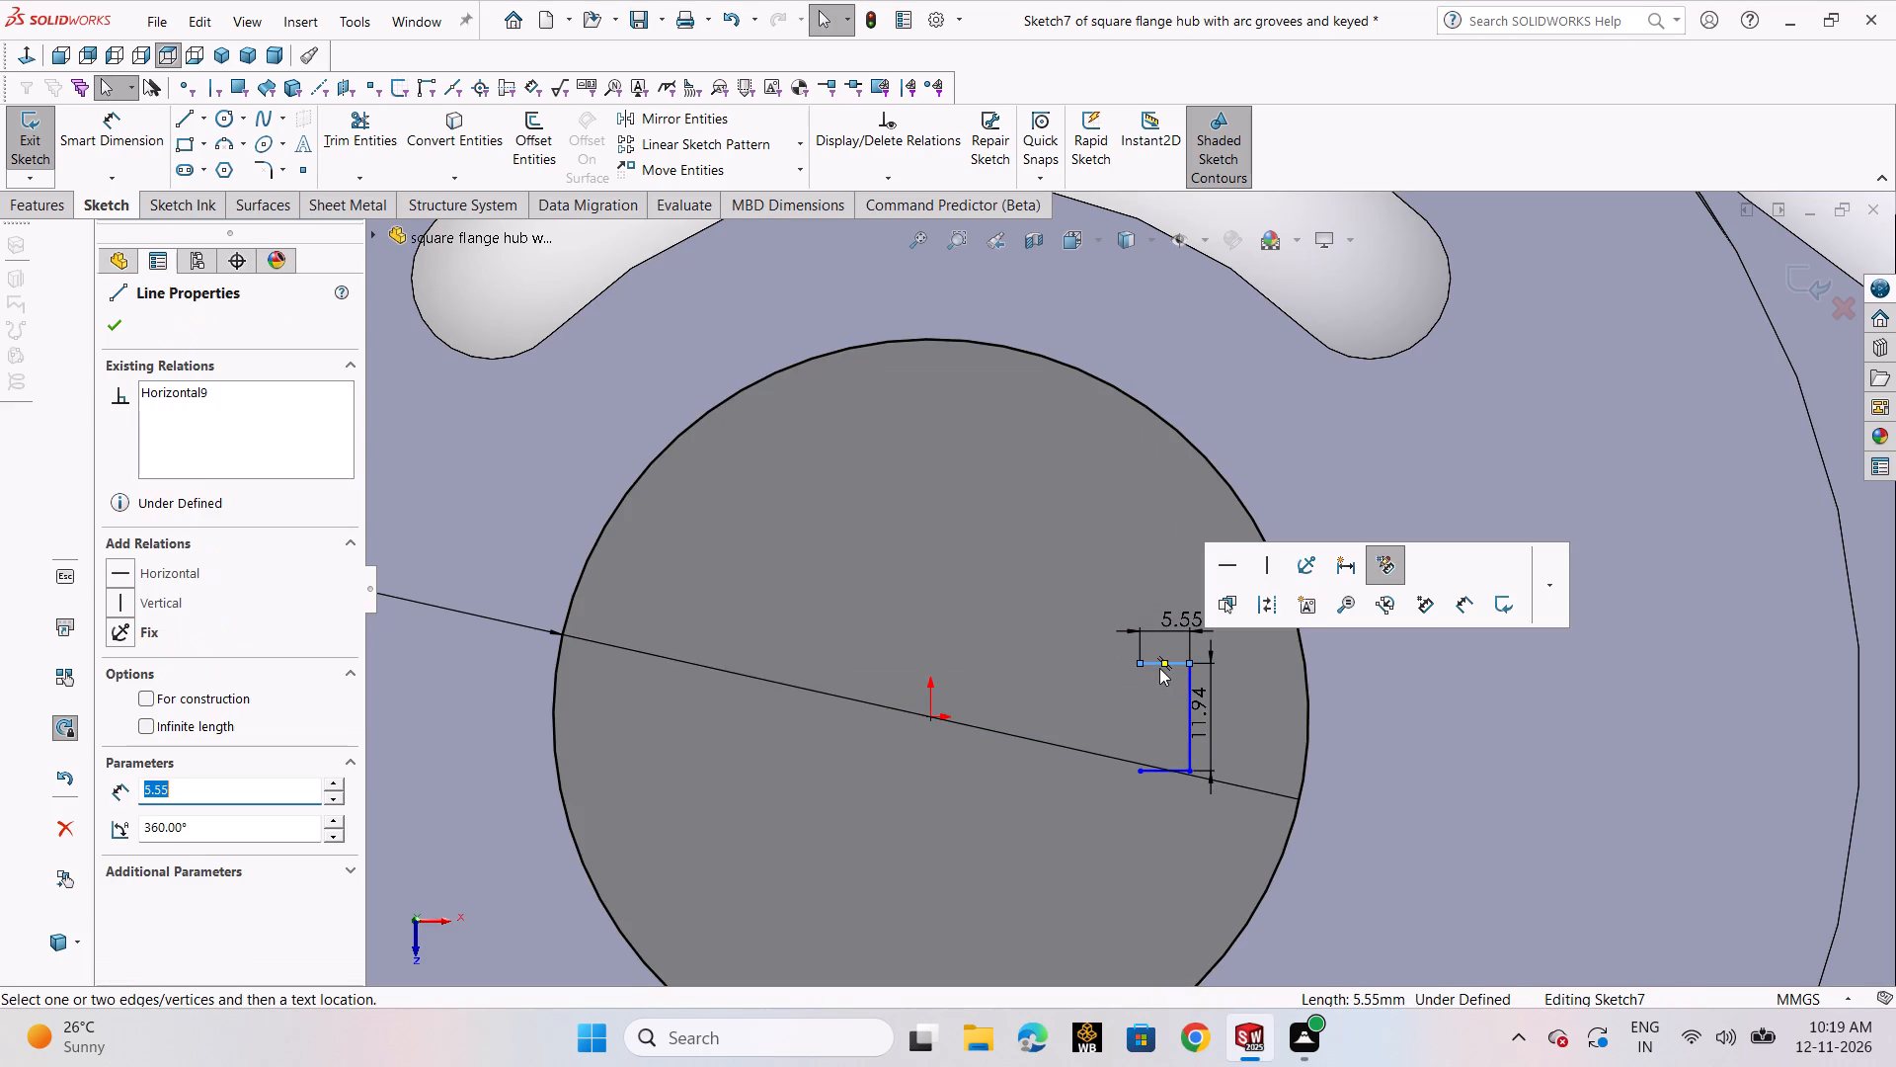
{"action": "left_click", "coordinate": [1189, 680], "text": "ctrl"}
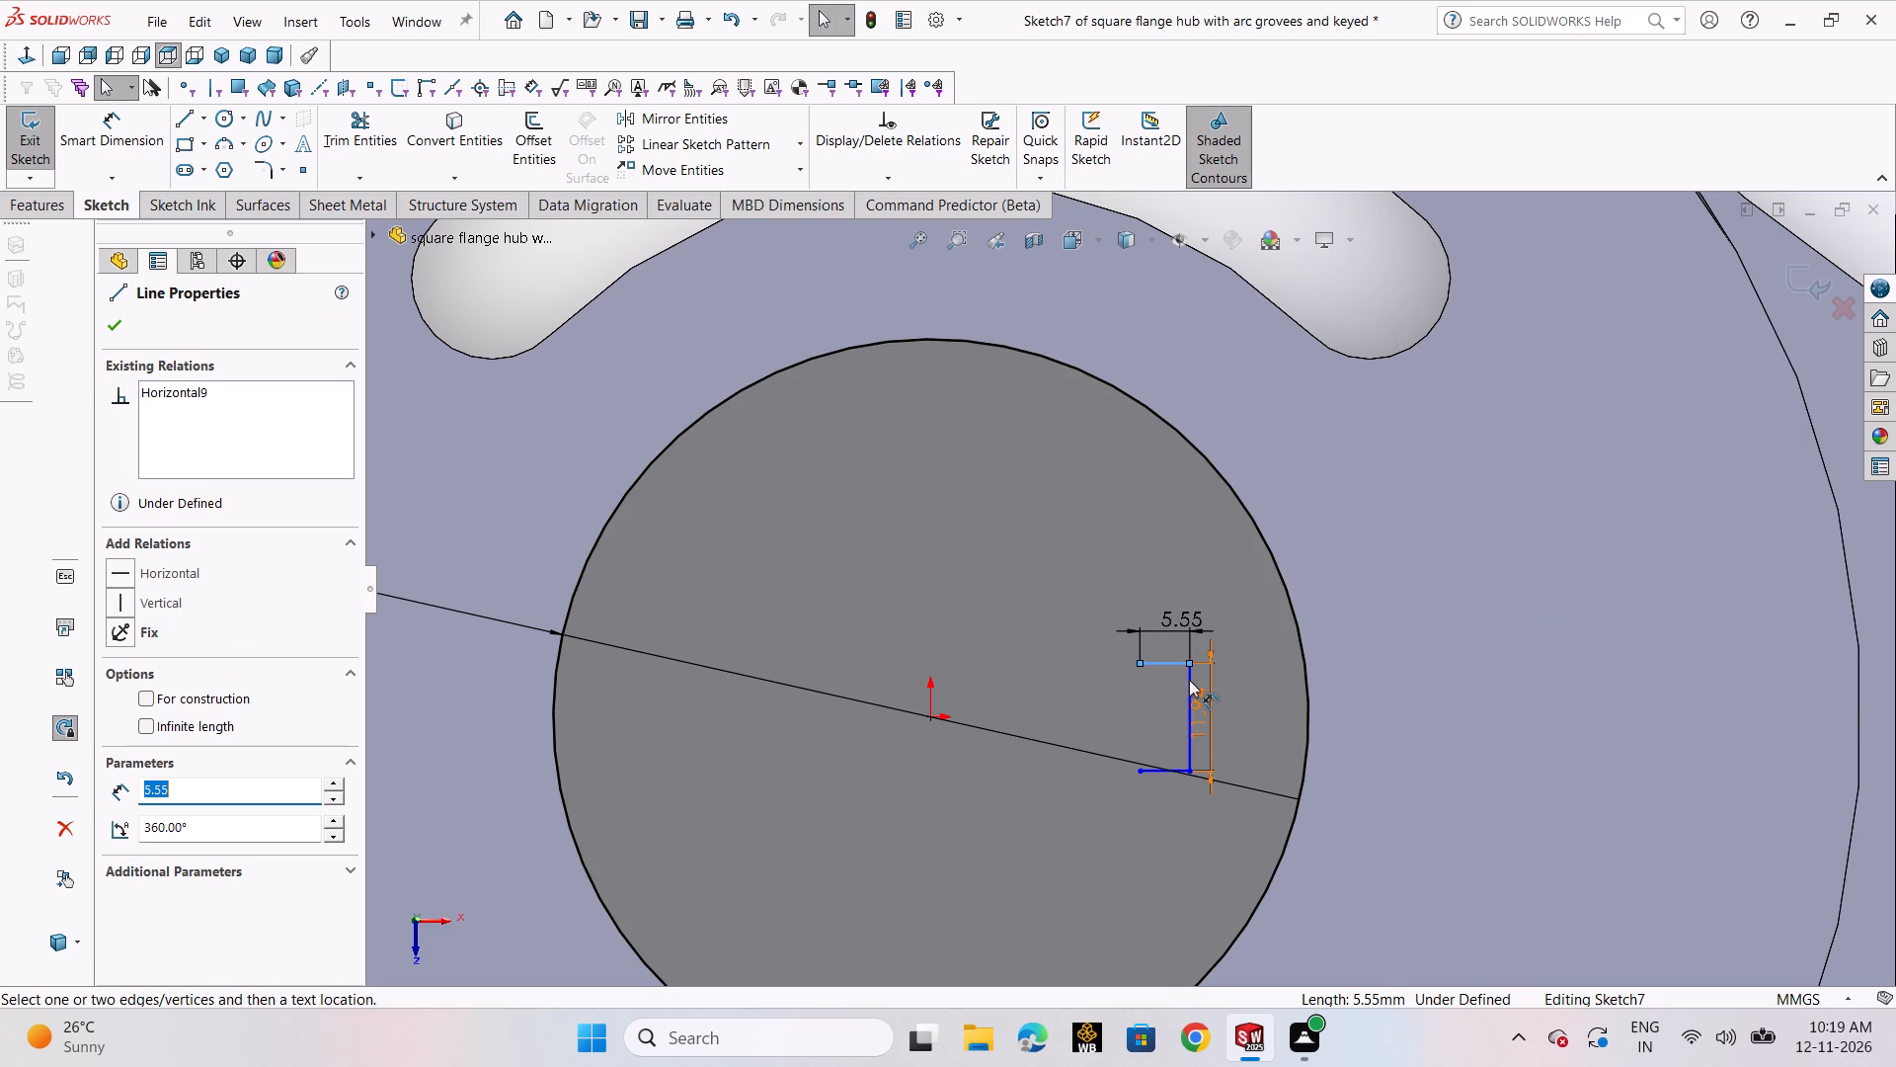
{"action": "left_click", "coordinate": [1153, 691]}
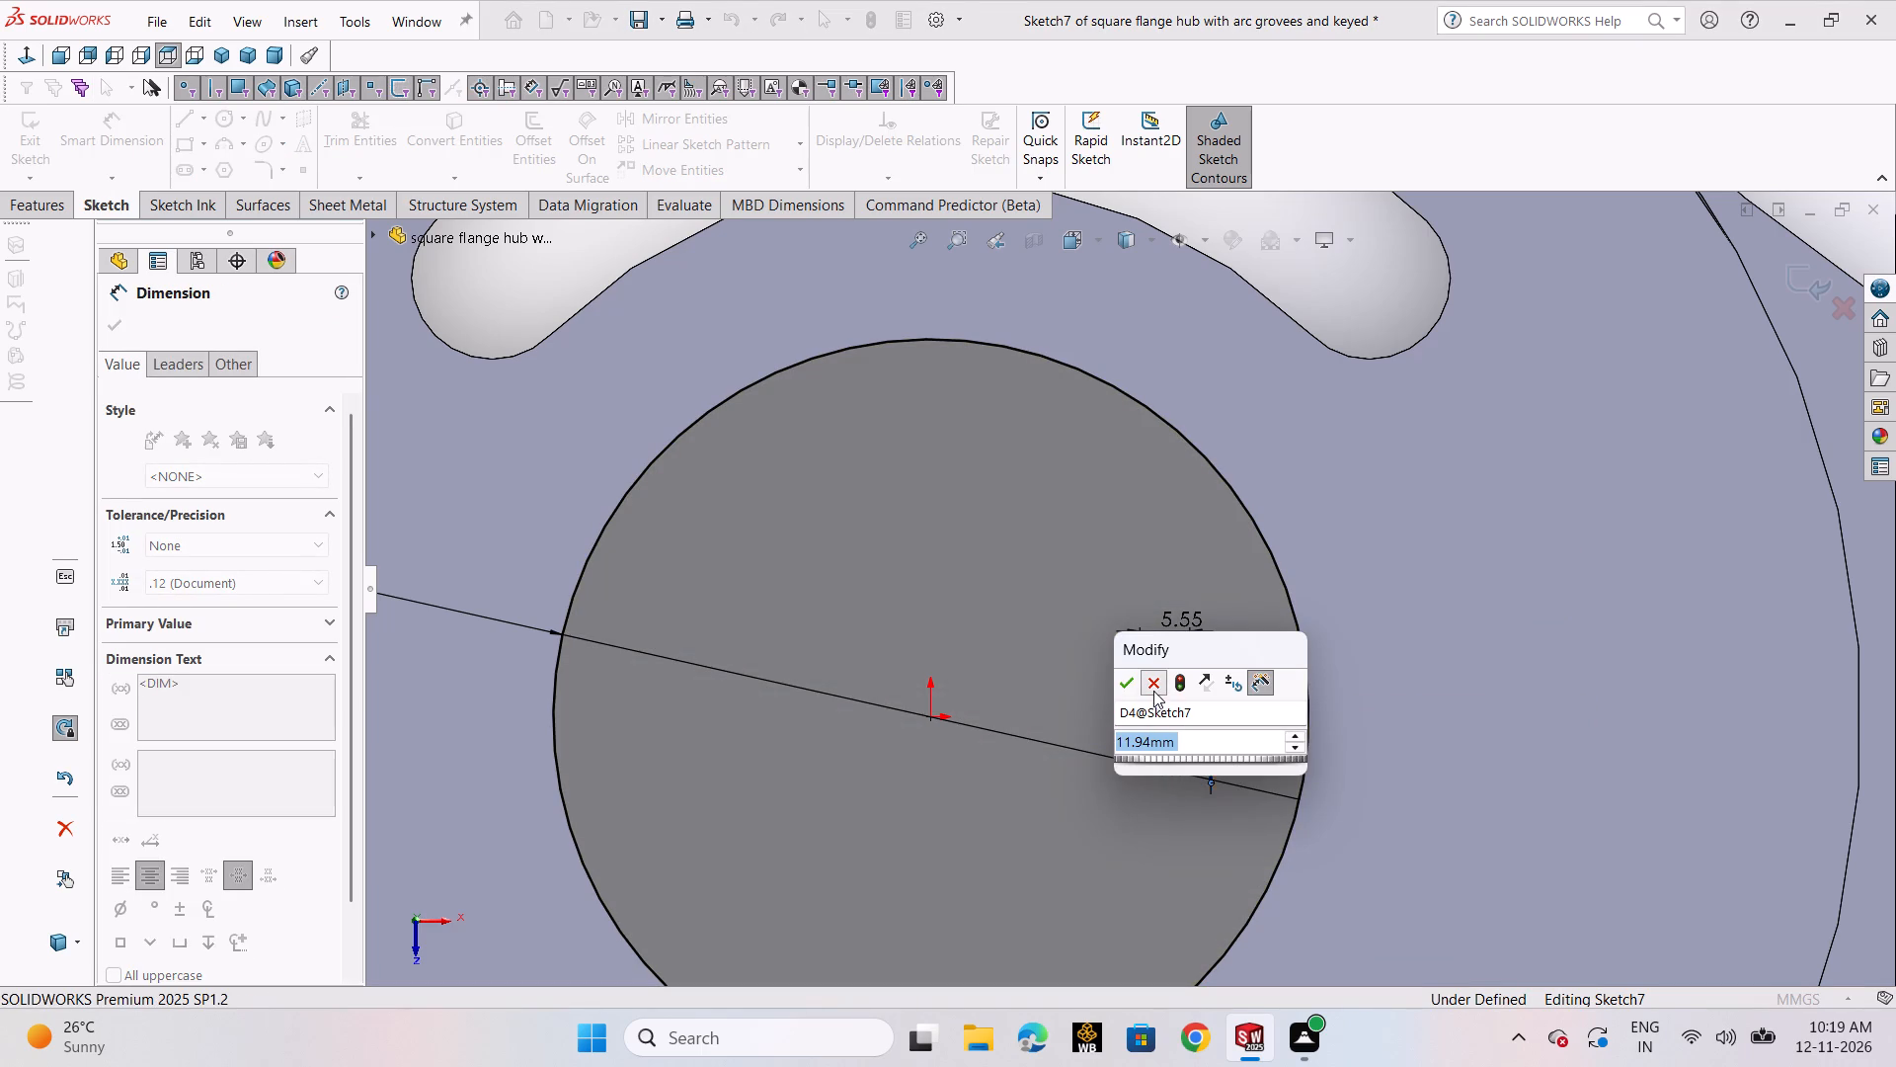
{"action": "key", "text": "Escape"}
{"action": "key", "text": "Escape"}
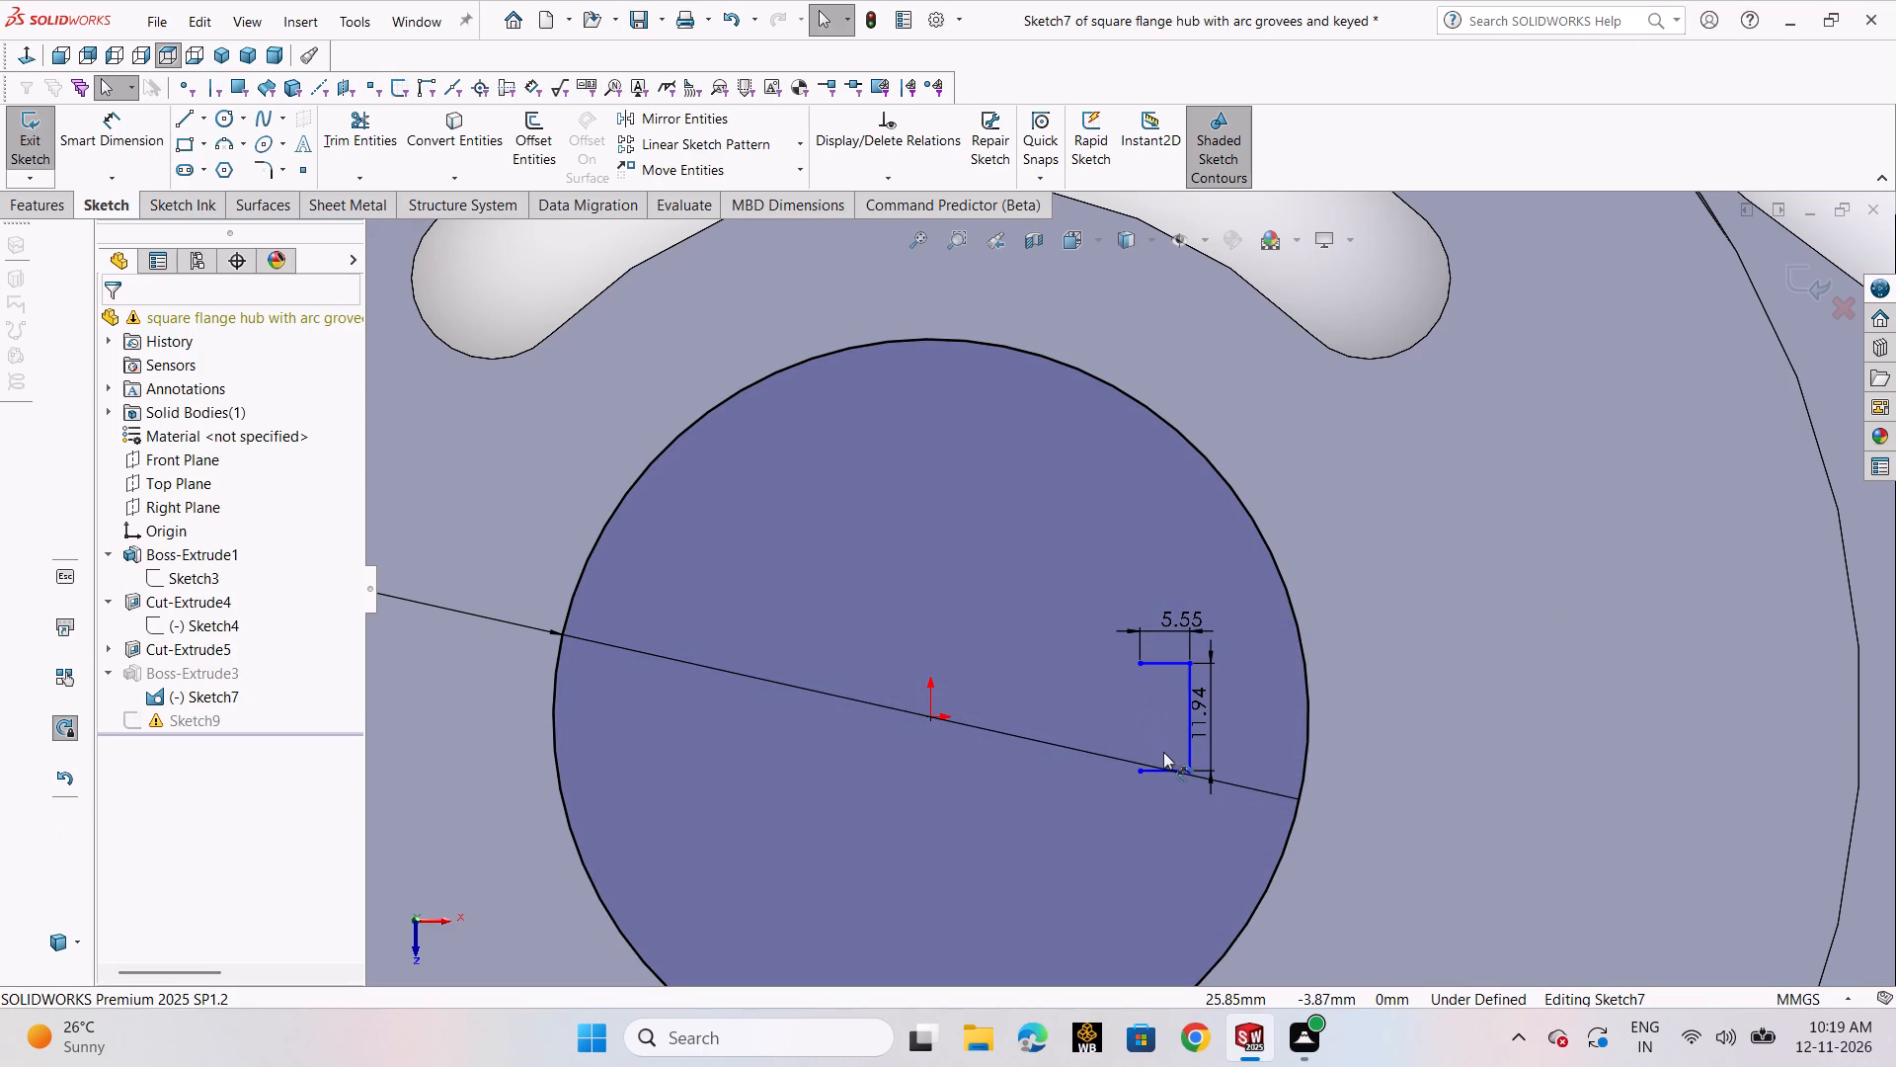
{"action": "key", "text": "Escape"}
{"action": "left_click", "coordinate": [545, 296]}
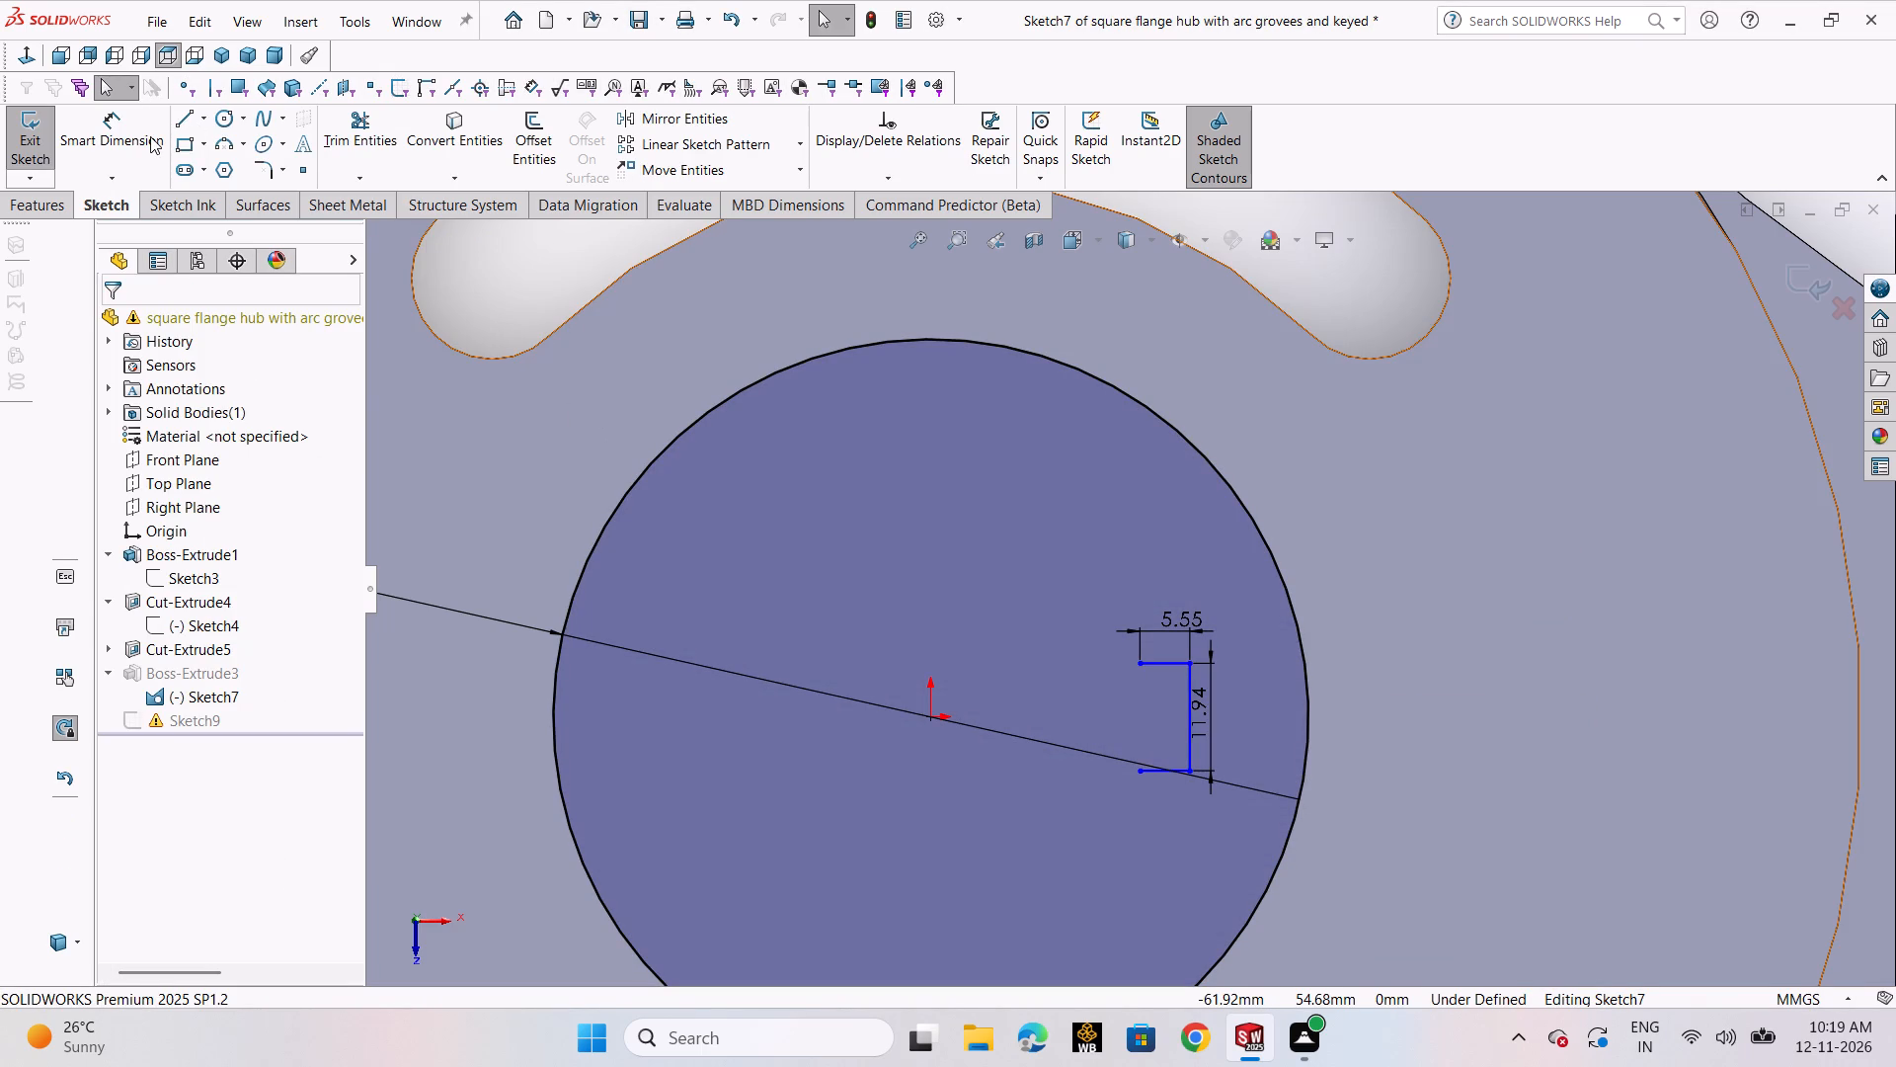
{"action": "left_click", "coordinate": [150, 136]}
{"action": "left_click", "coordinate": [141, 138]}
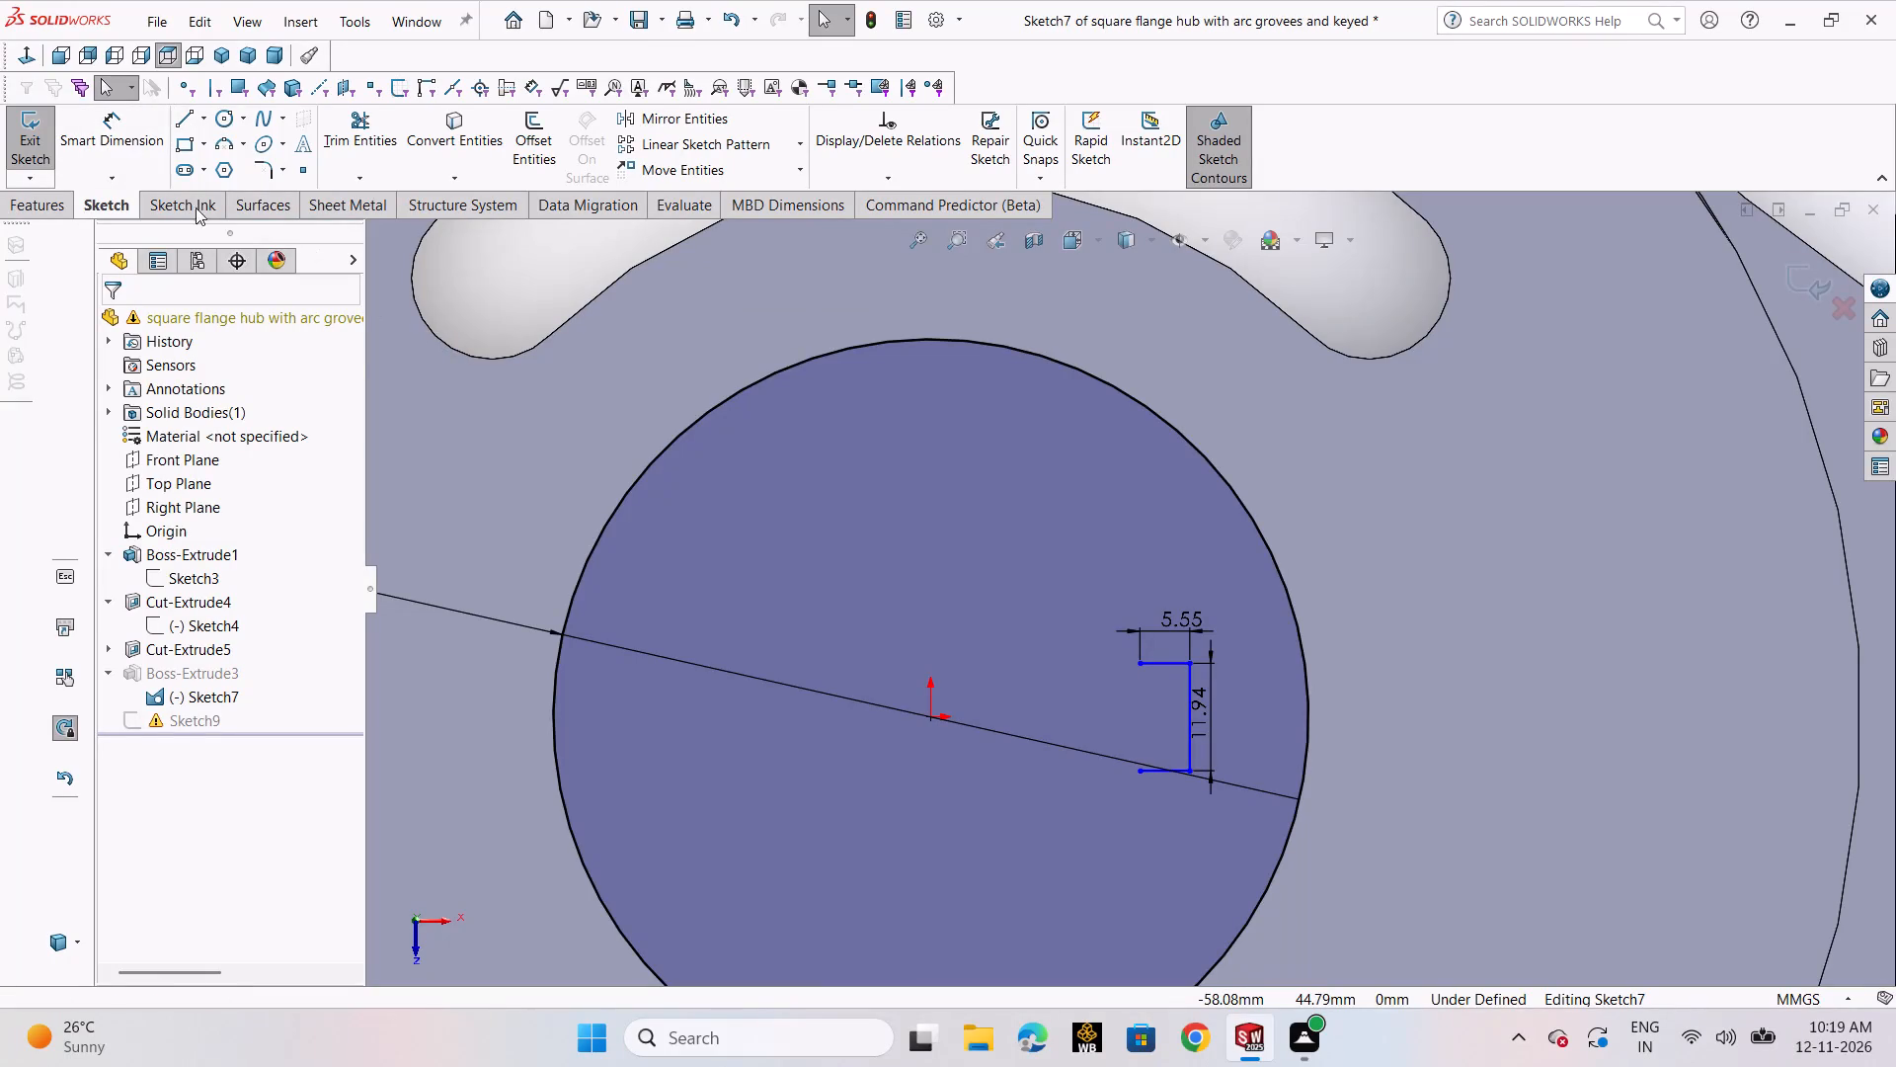
Delete the three remaining keyway lines from the hub boss's Sketch7 together with their dimensions, and exit the sketch.
{"action": "left_click", "coordinate": [1158, 770]}
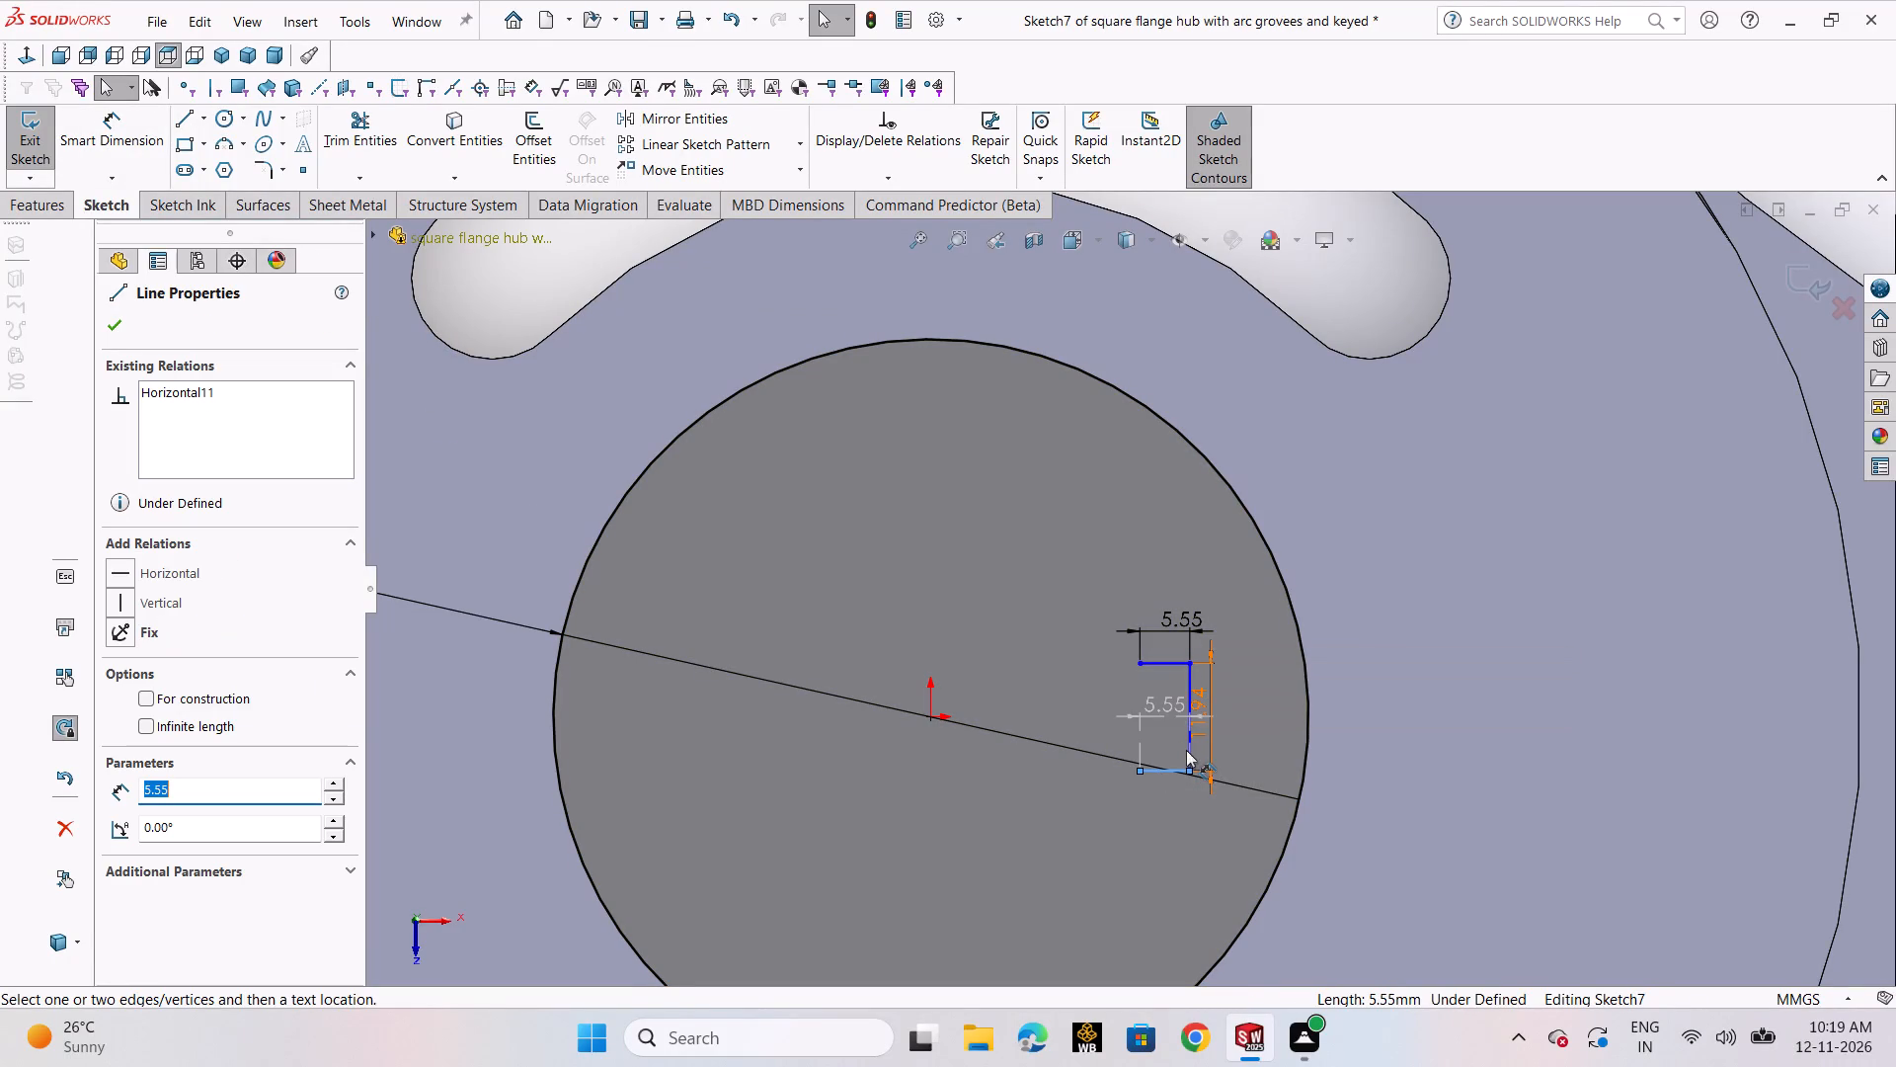
{"action": "left_click", "coordinate": [1174, 665], "text": "ctrl"}
{"action": "scroll", "coordinate": [1174, 665], "scroll_direction": "down", "scroll_amount": 6}
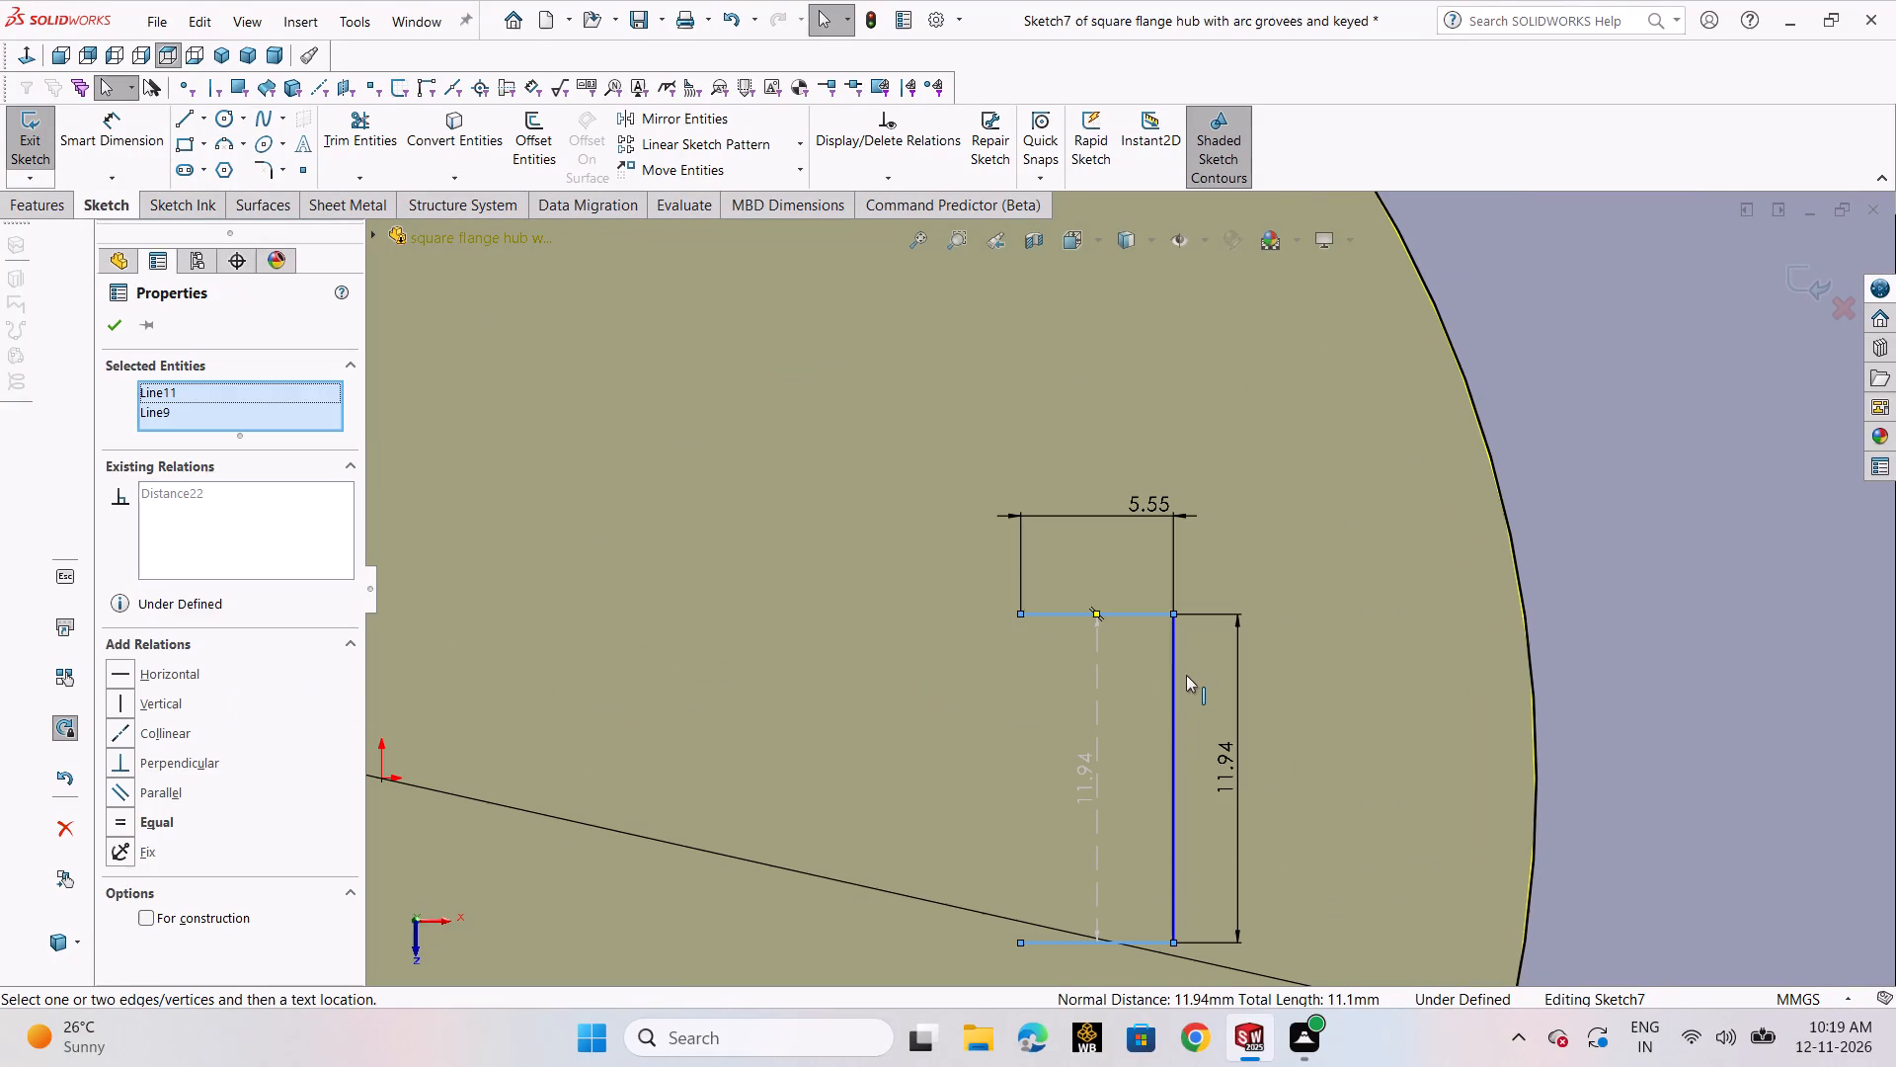
{"action": "left_click", "coordinate": [1173, 675], "text": "ctrl"}
{"action": "key", "text": "Delete"}
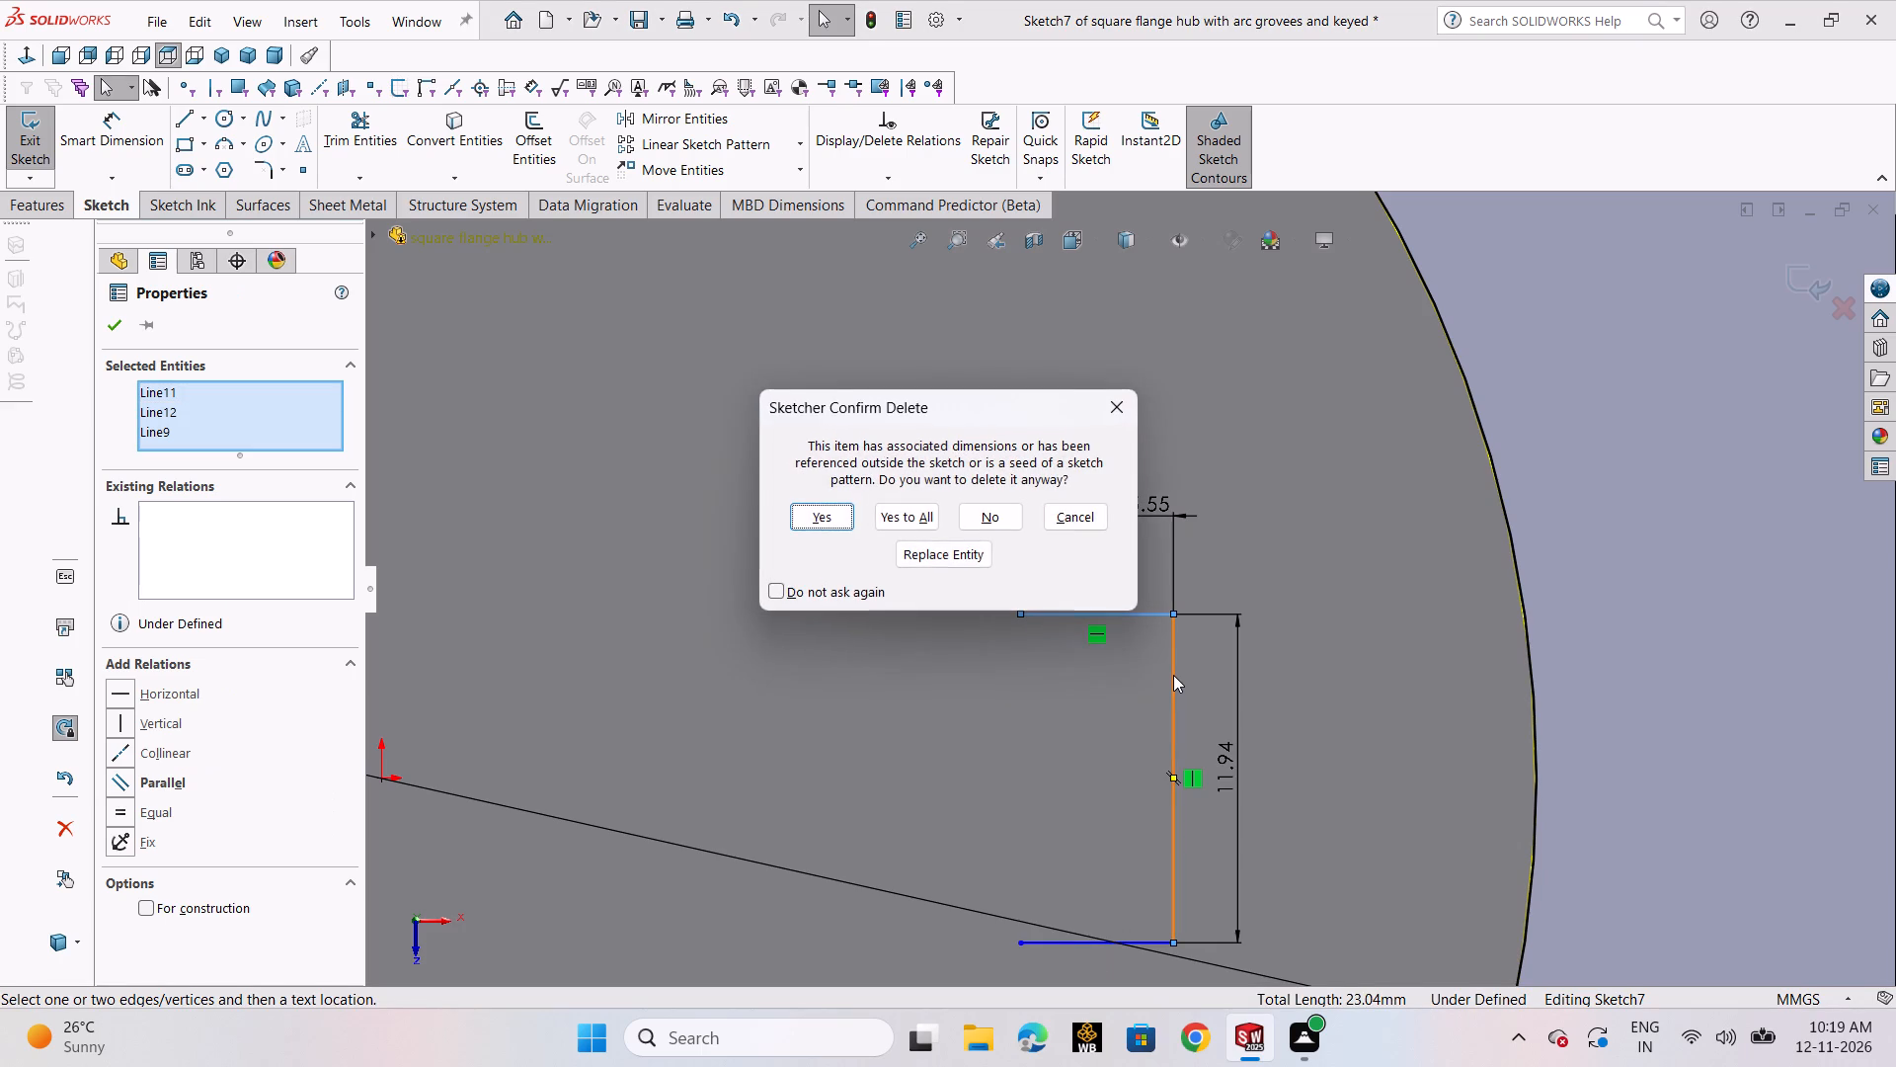
{"action": "left_click", "coordinate": [917, 517]}
{"action": "scroll", "coordinate": [917, 517], "scroll_direction": "up", "scroll_amount": 7}
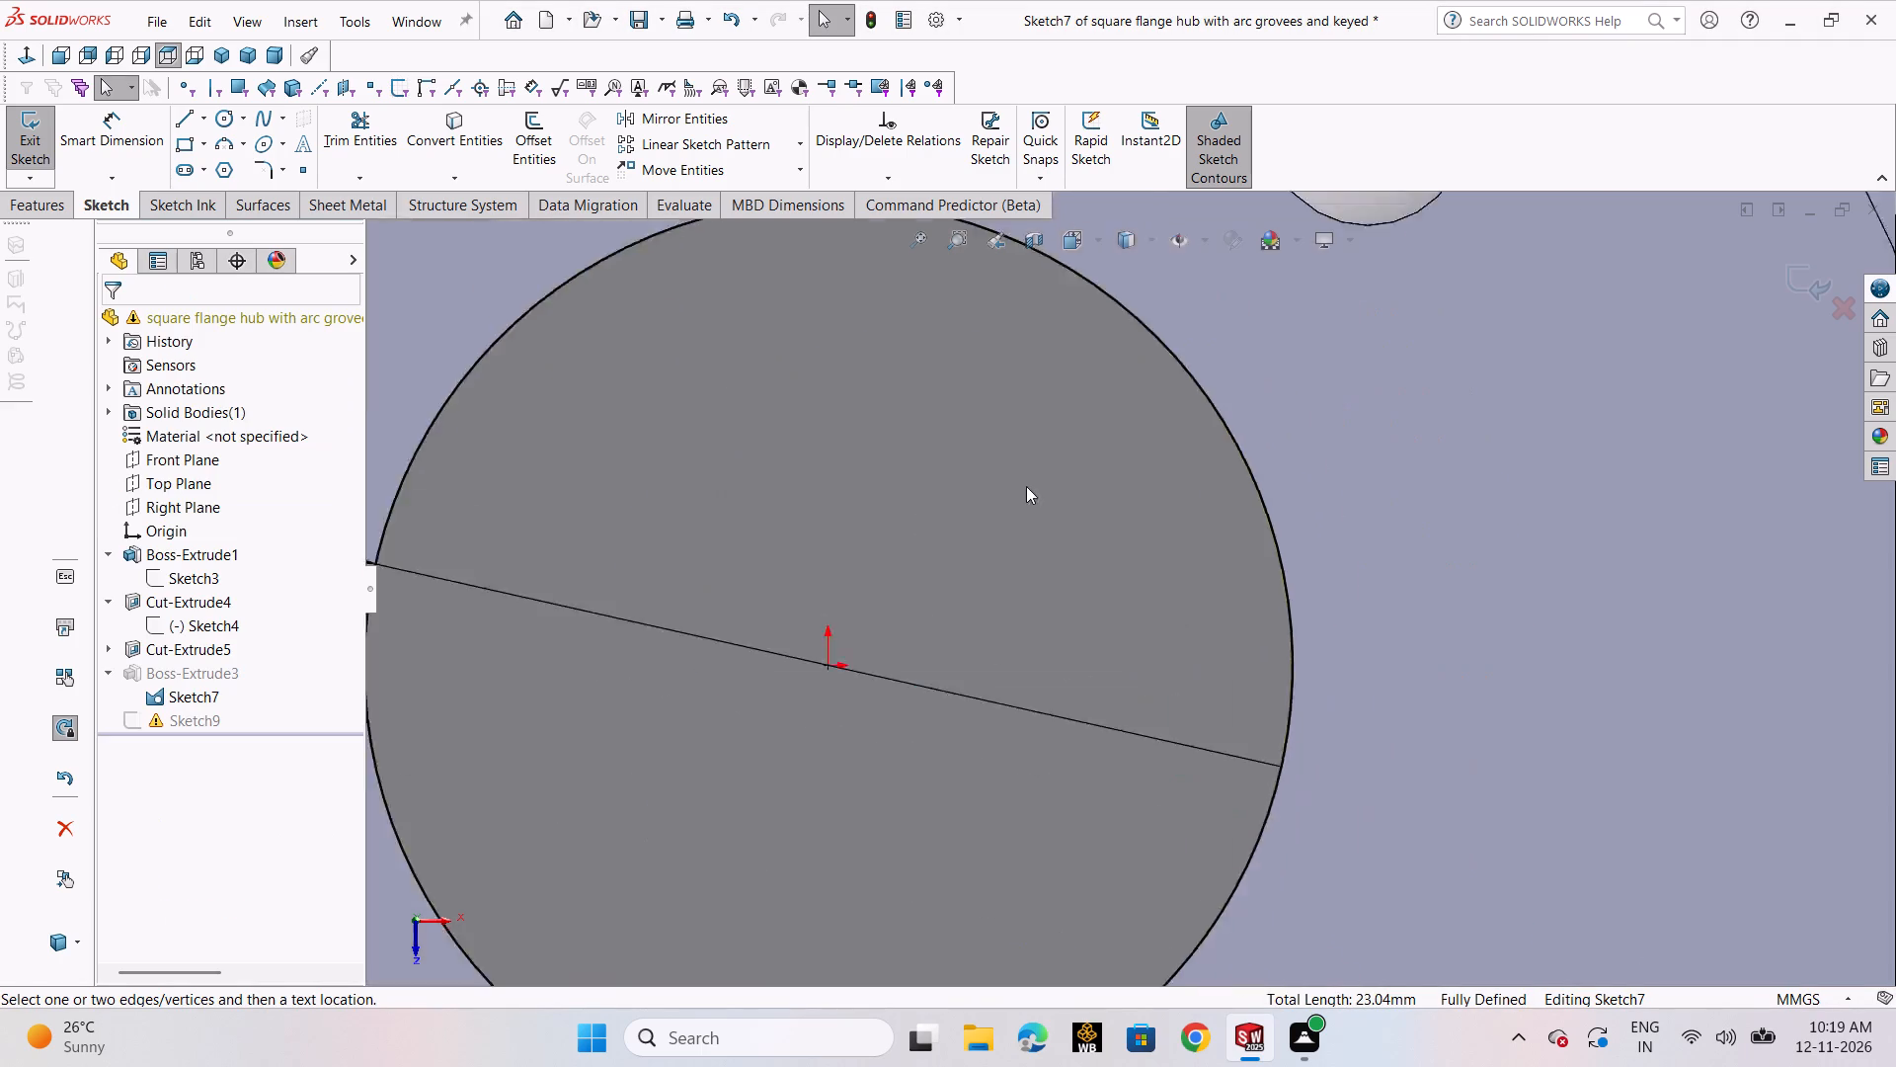
{"action": "scroll", "coordinate": [1026, 486], "scroll_direction": "up", "scroll_amount": 7}
{"action": "left_click", "coordinate": [1804, 280]}
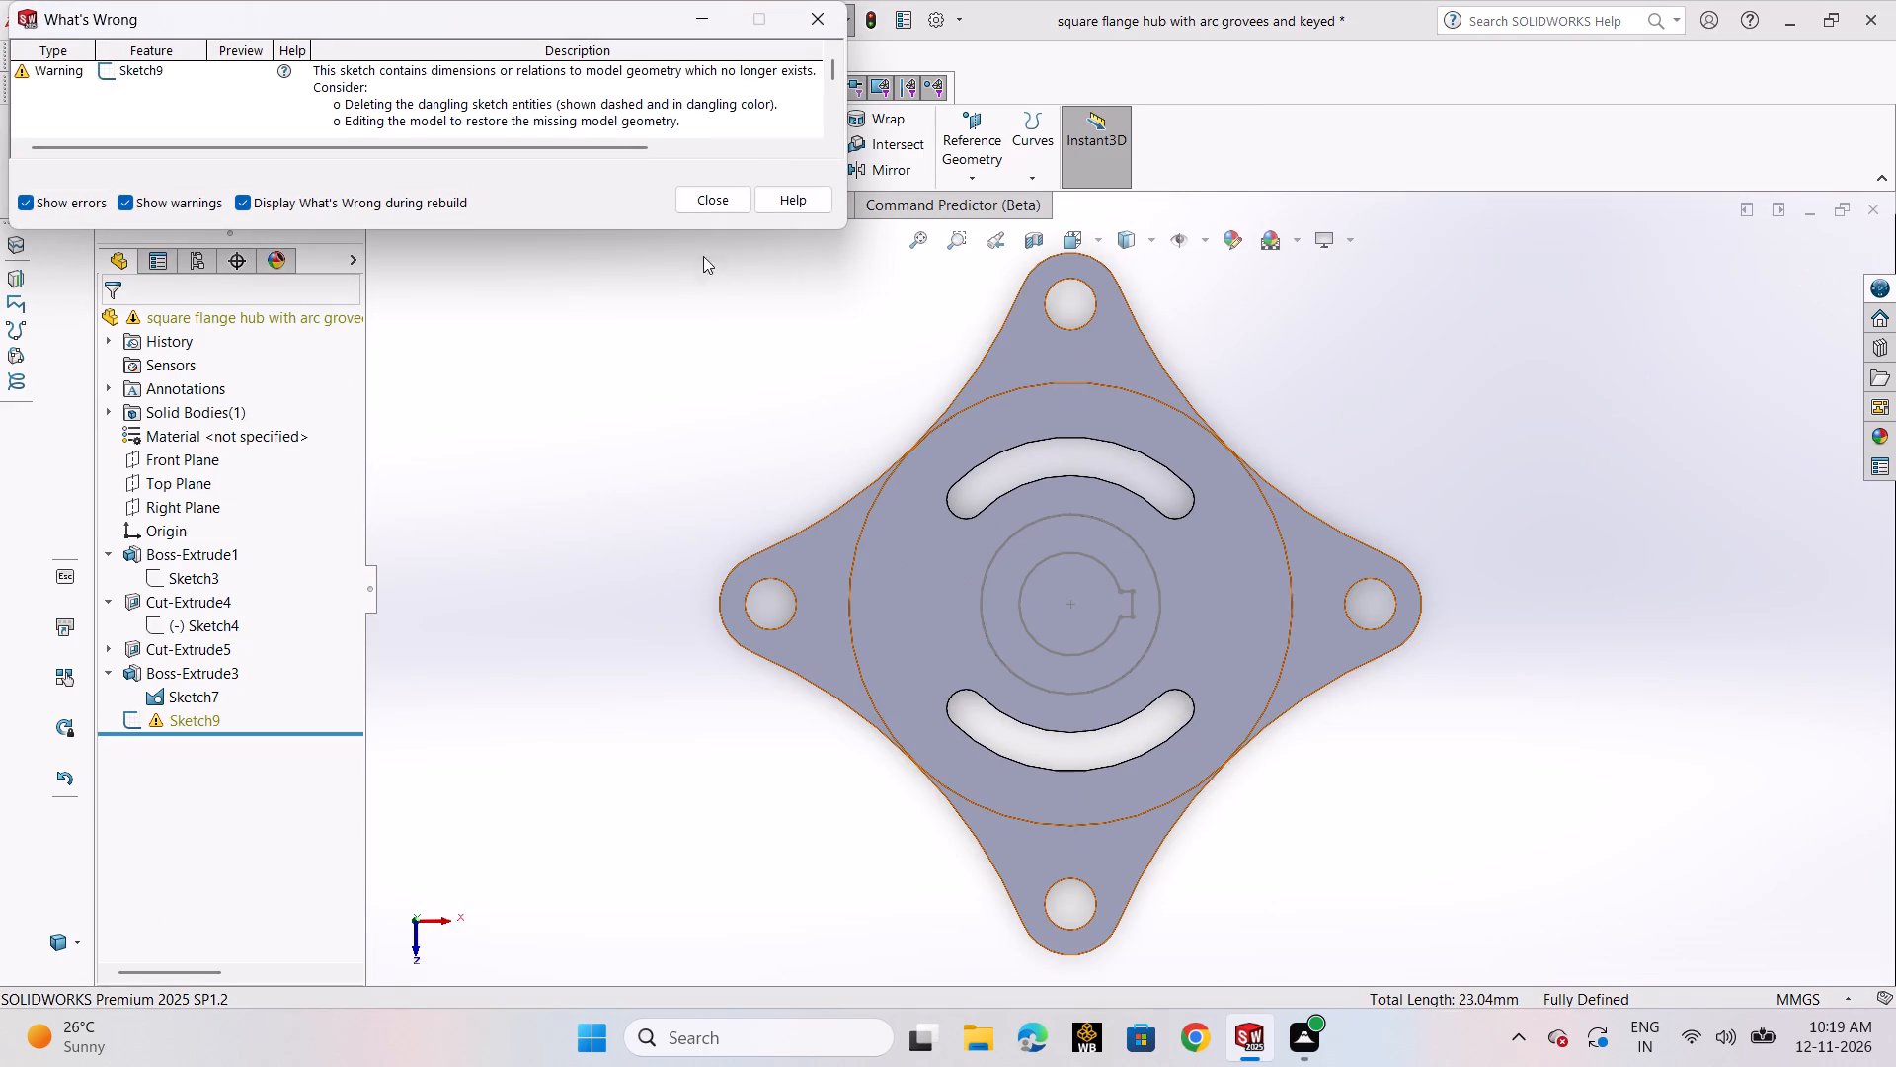
{"action": "left_click", "coordinate": [713, 199]}
Delete Sketch9, the separate keyed bore sketch with dangling references.
{"action": "scroll", "coordinate": [886, 464], "scroll_direction": "up", "scroll_amount": 1}
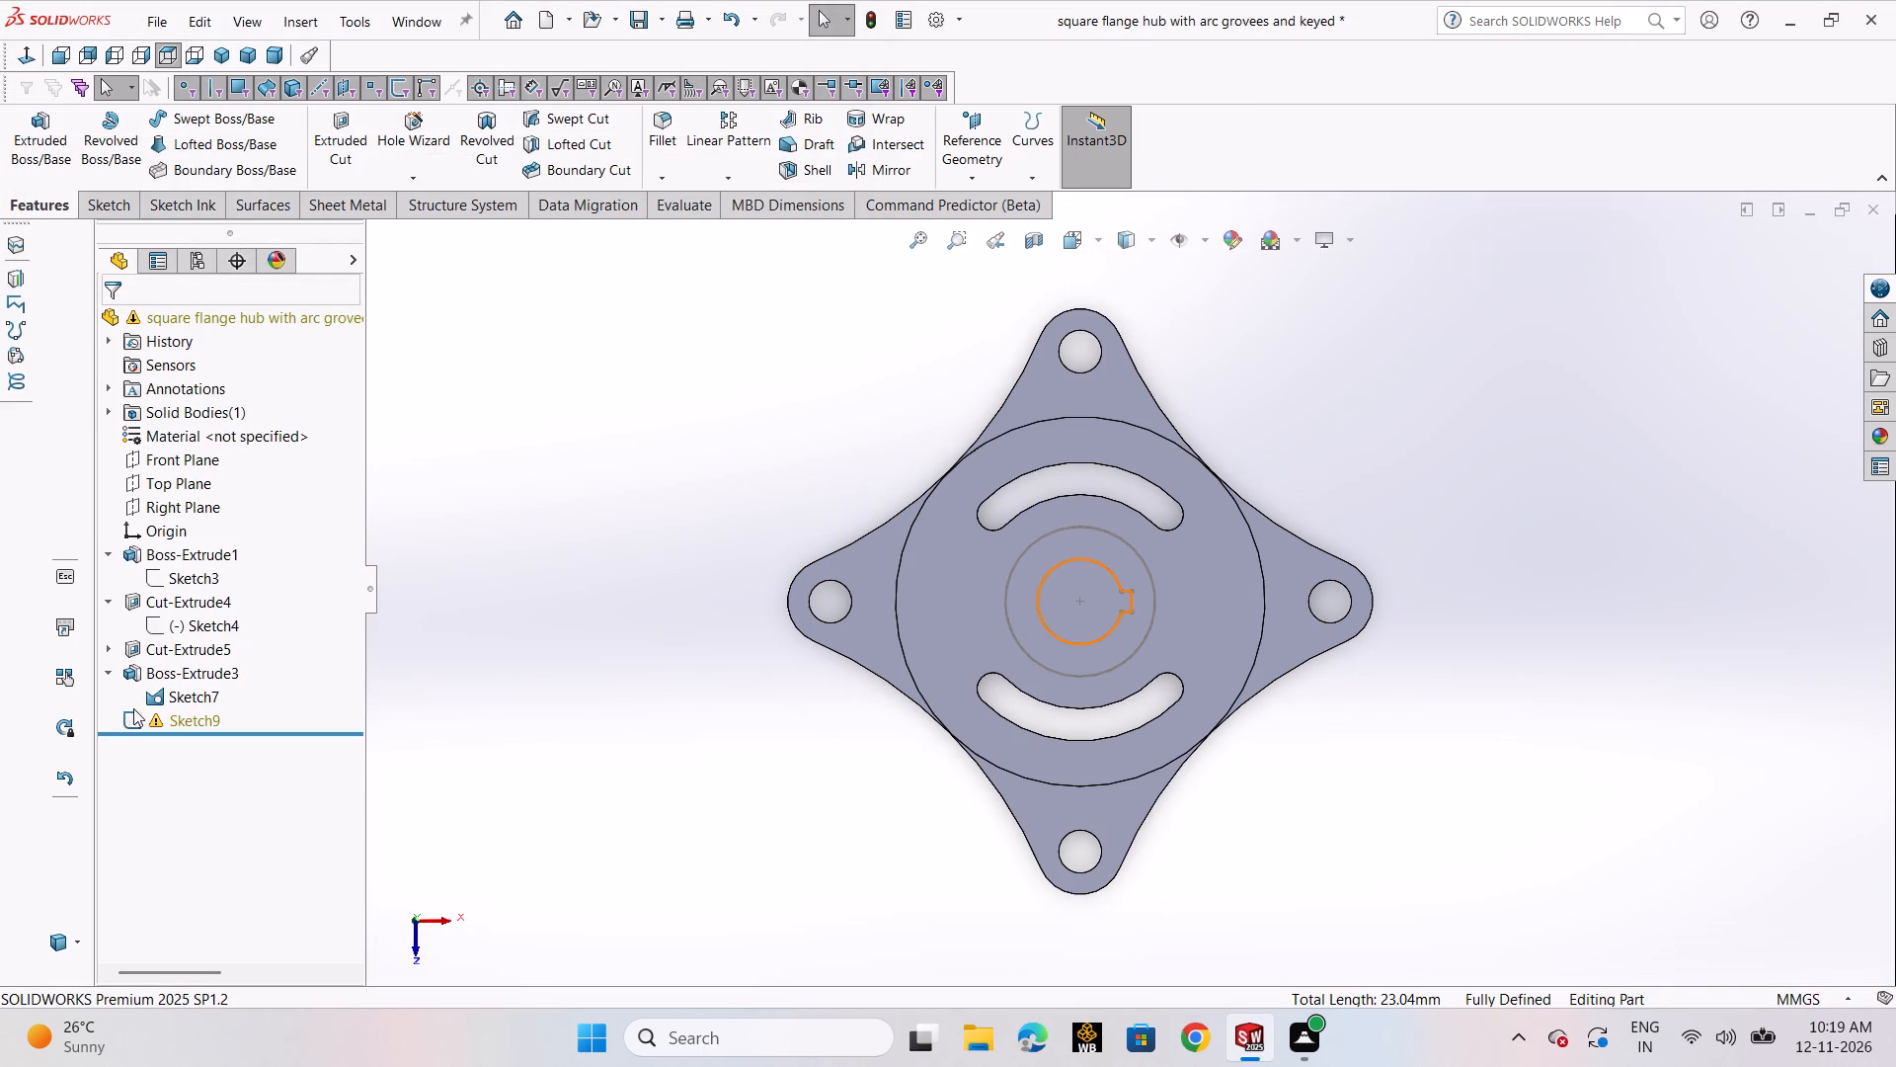
{"action": "left_click", "coordinate": [168, 721]}
{"action": "right_click", "coordinate": [168, 721]}
{"action": "left_click", "coordinate": [244, 773]}
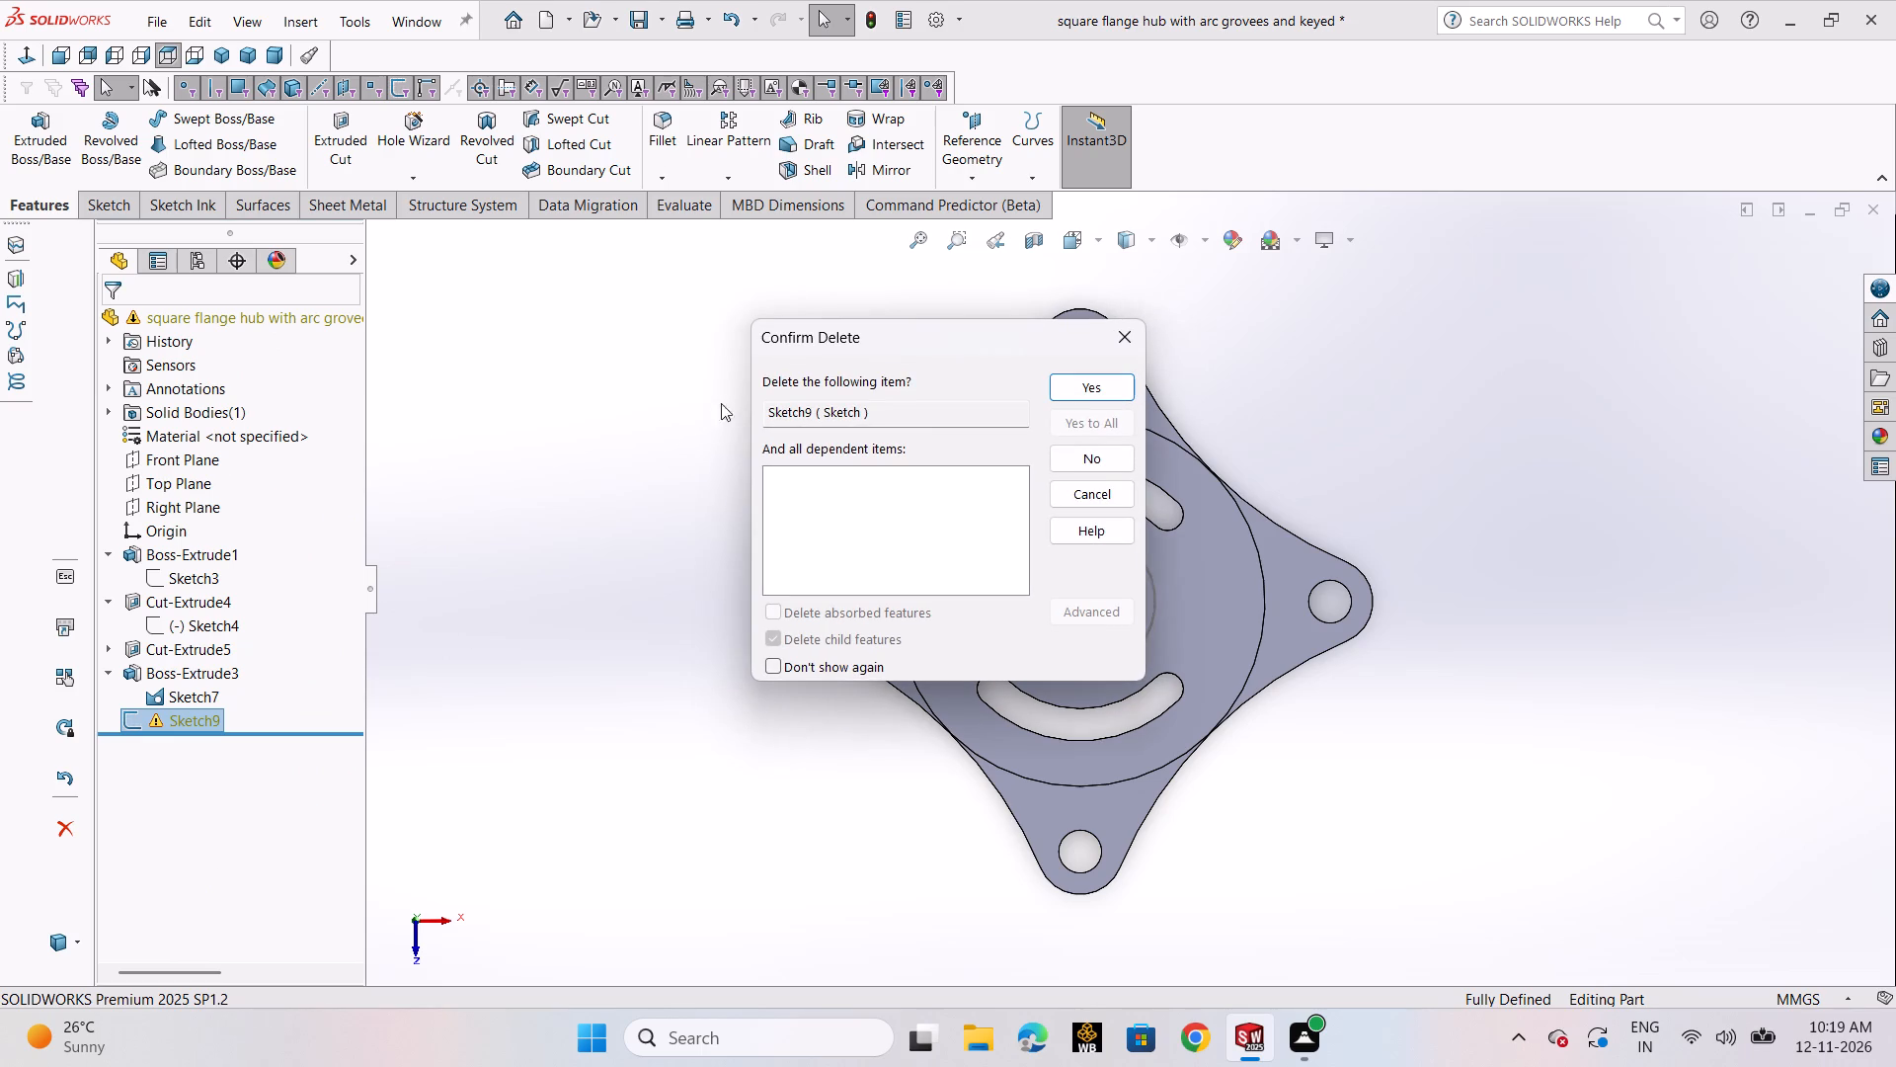
{"action": "left_click", "coordinate": [1086, 392]}
Start a sketch on the hub's circular end face, draw a circle centred on the origin with a 48 mm (16*3) radius, and exit the sketch.
{"action": "middle_click_drag", "start_coordinate": [1335, 752], "coordinate": [1382, 598]}
{"action": "scroll", "coordinate": [1335, 752], "scroll_direction": "down", "scroll_amount": 1}
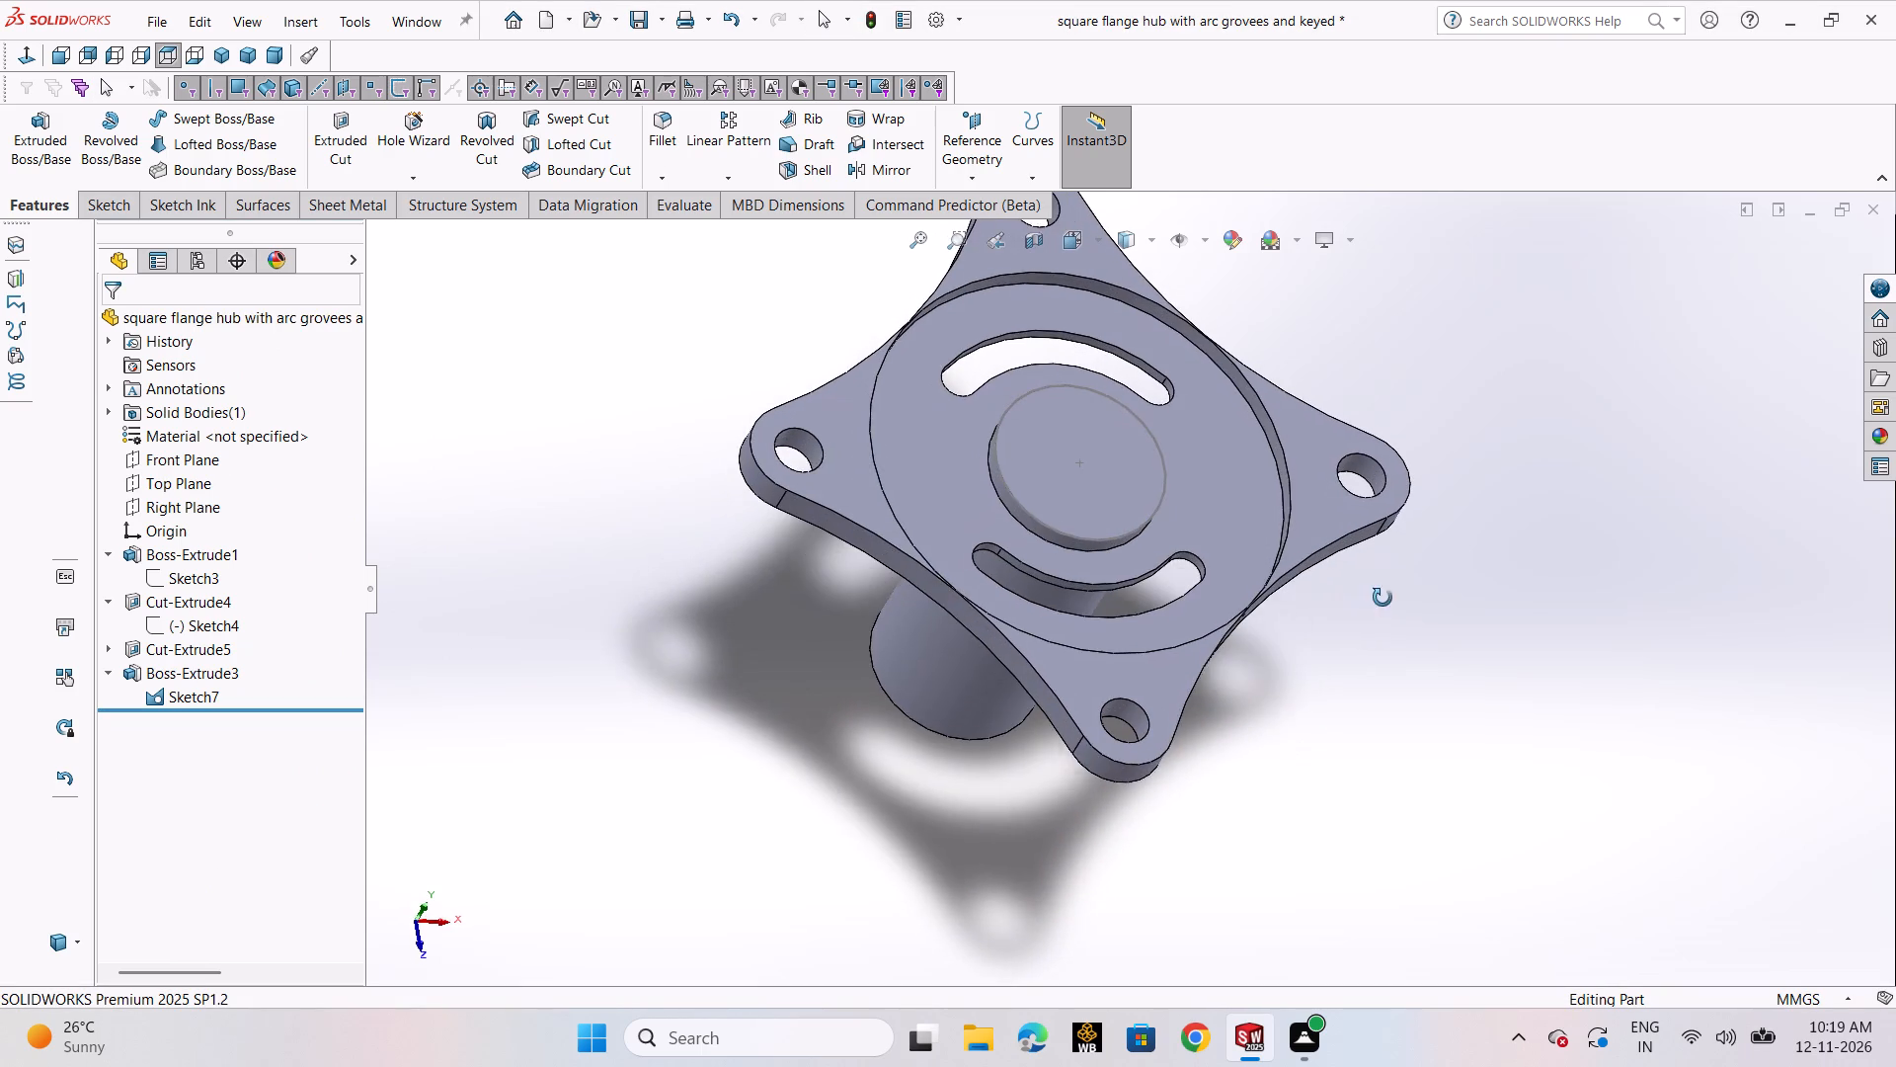
{"action": "middle_click_drag", "start_coordinate": [1382, 598], "coordinate": [1383, 598]}
{"action": "left_click", "coordinate": [203, 693]}
{"action": "left_click", "coordinate": [233, 666]}
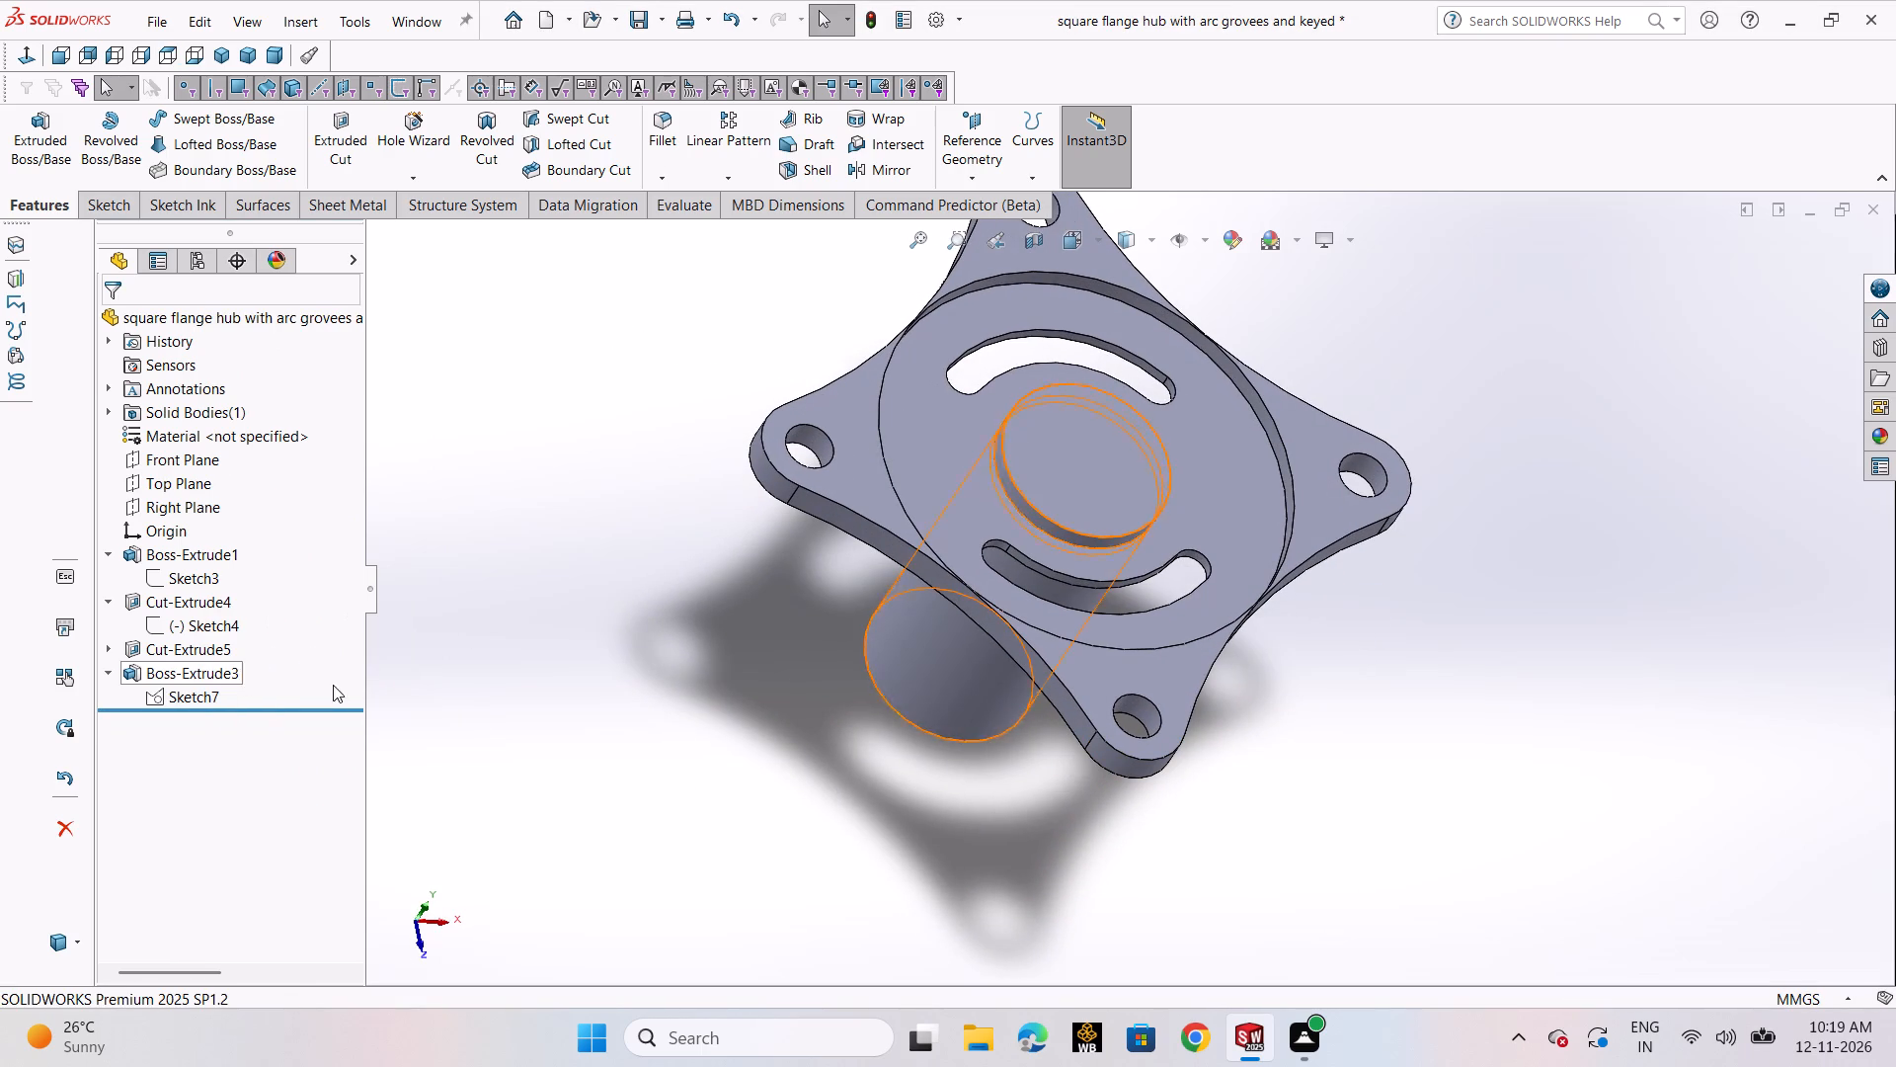
{"action": "left_click", "coordinate": [642, 732]}
{"action": "left_click", "coordinate": [1044, 469]}
{"action": "left_click", "coordinate": [1153, 421]}
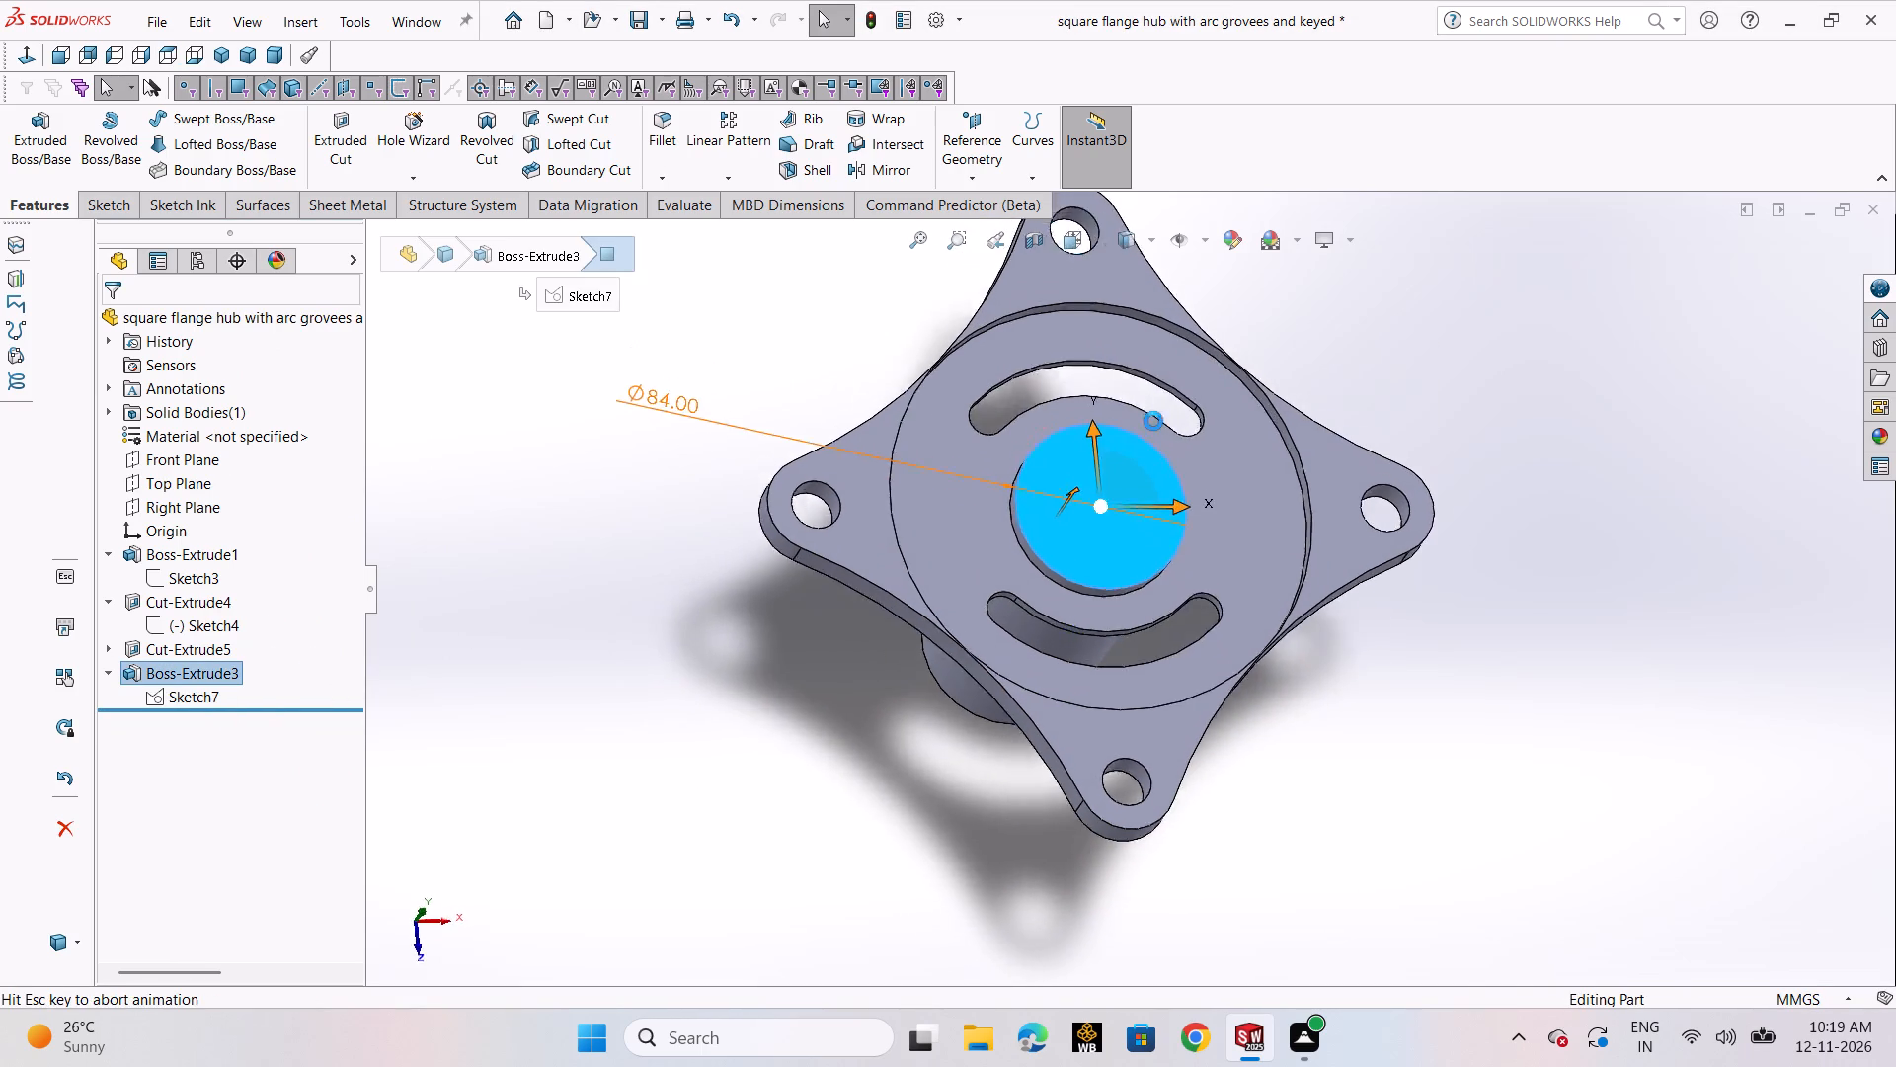
{"action": "left_click", "coordinate": [223, 122]}
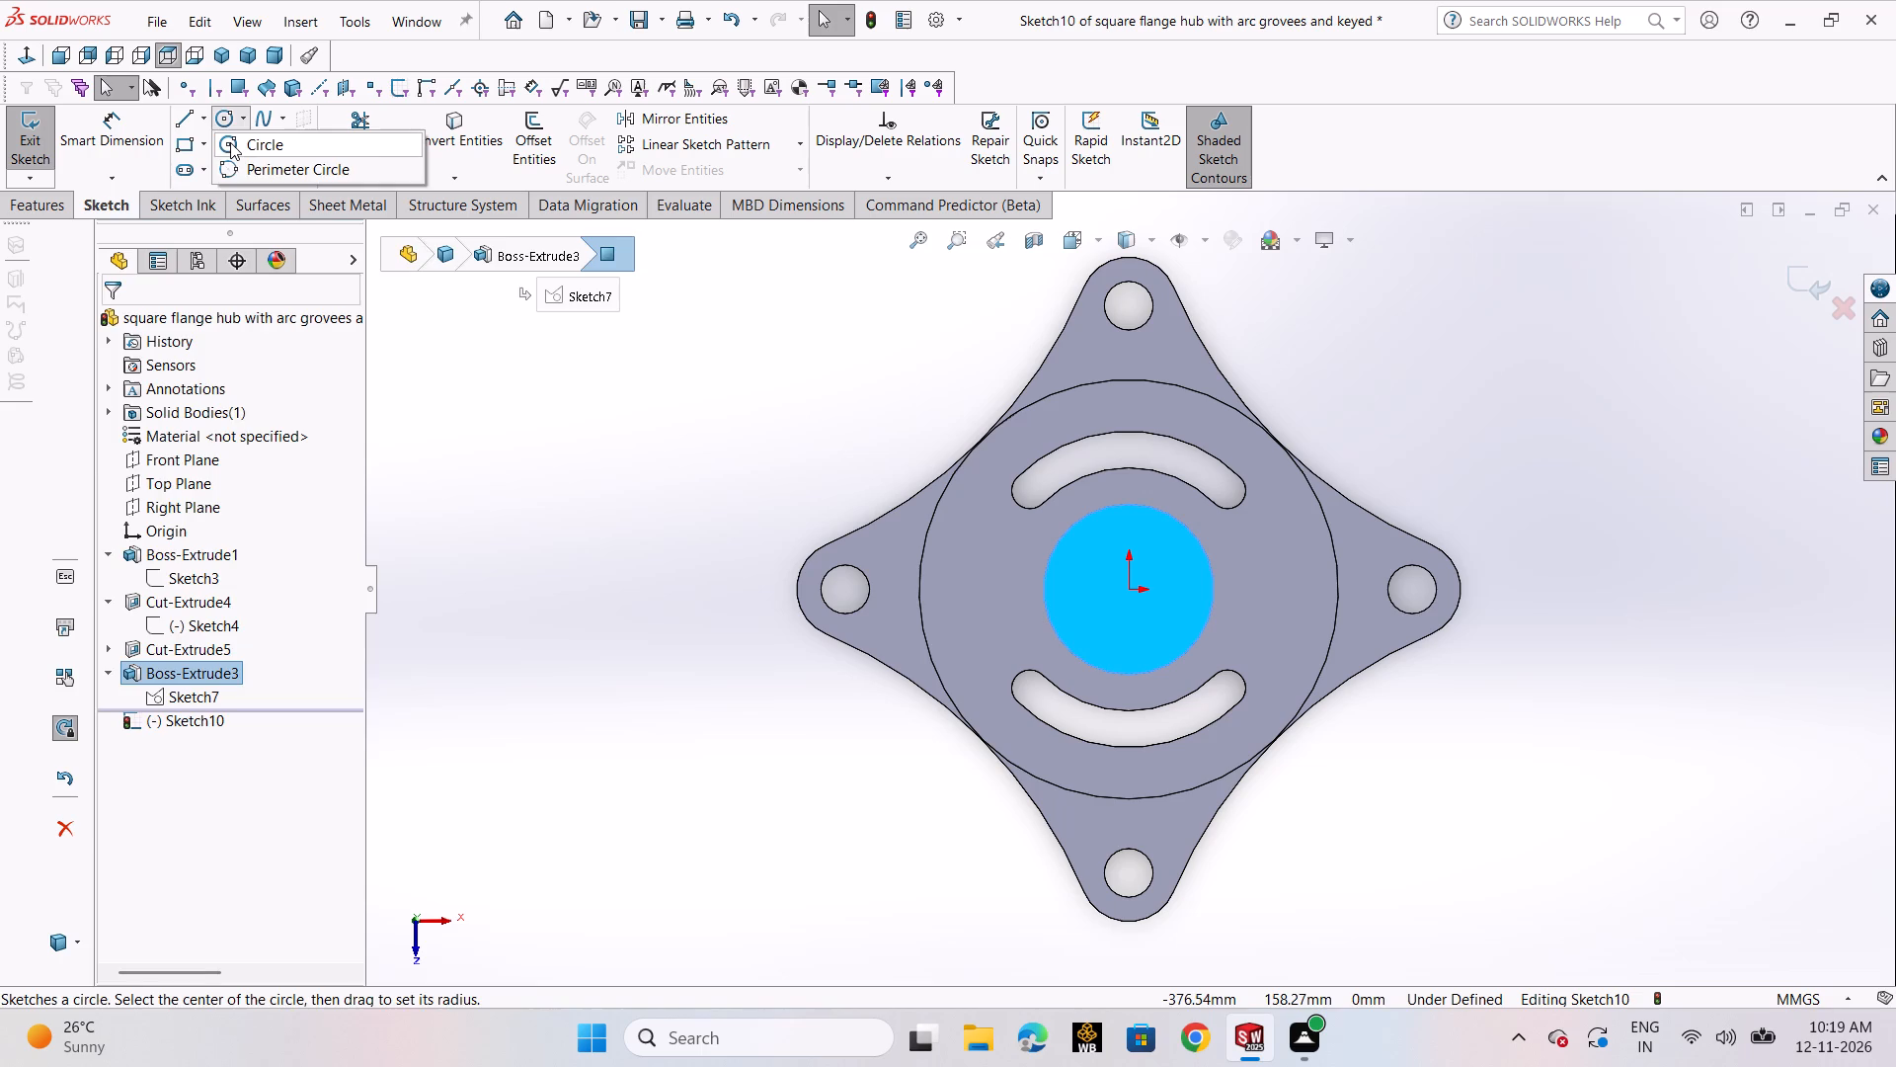
{"action": "left_click", "coordinate": [230, 142]}
{"action": "left_click", "coordinate": [1131, 588]}
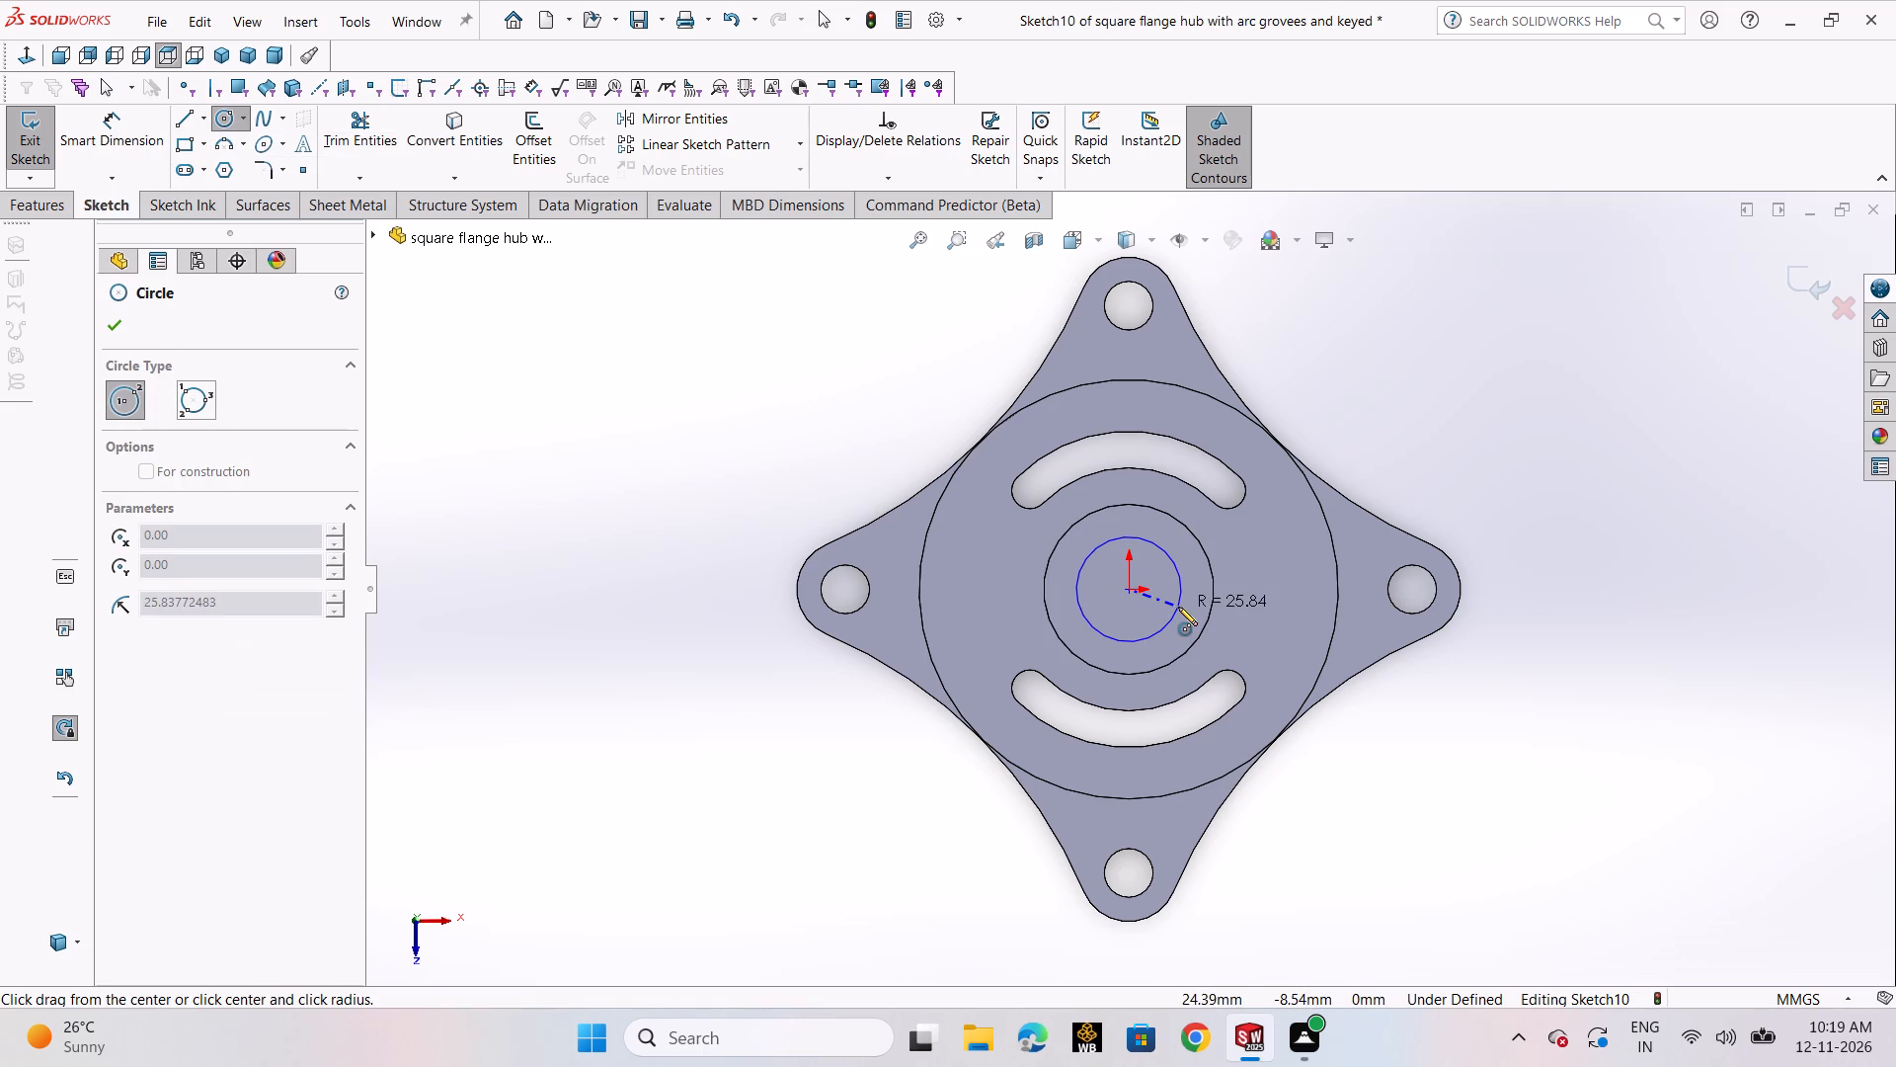
{"action": "left_click", "coordinate": [1178, 607]}
{"action": "type", "text": "16*"}
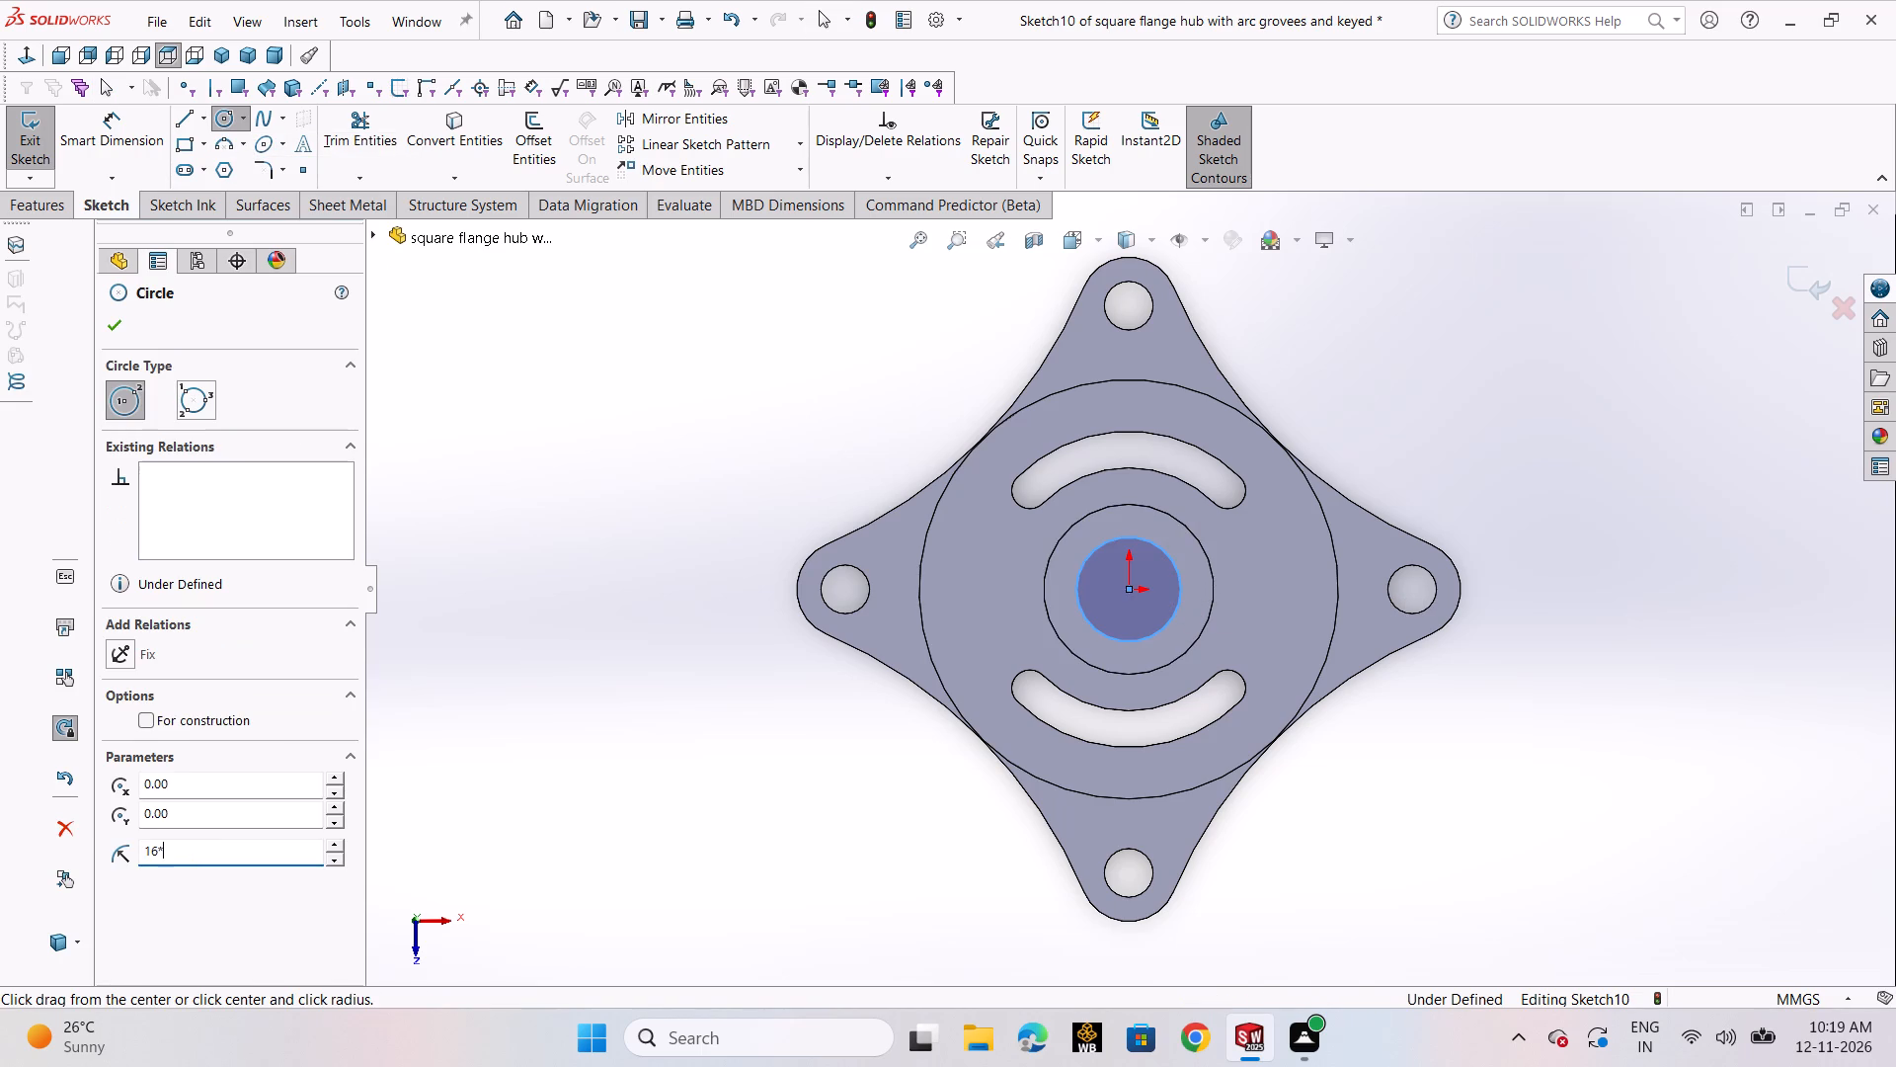
{"action": "key", "text": "3"}
{"action": "key", "text": "Return"}
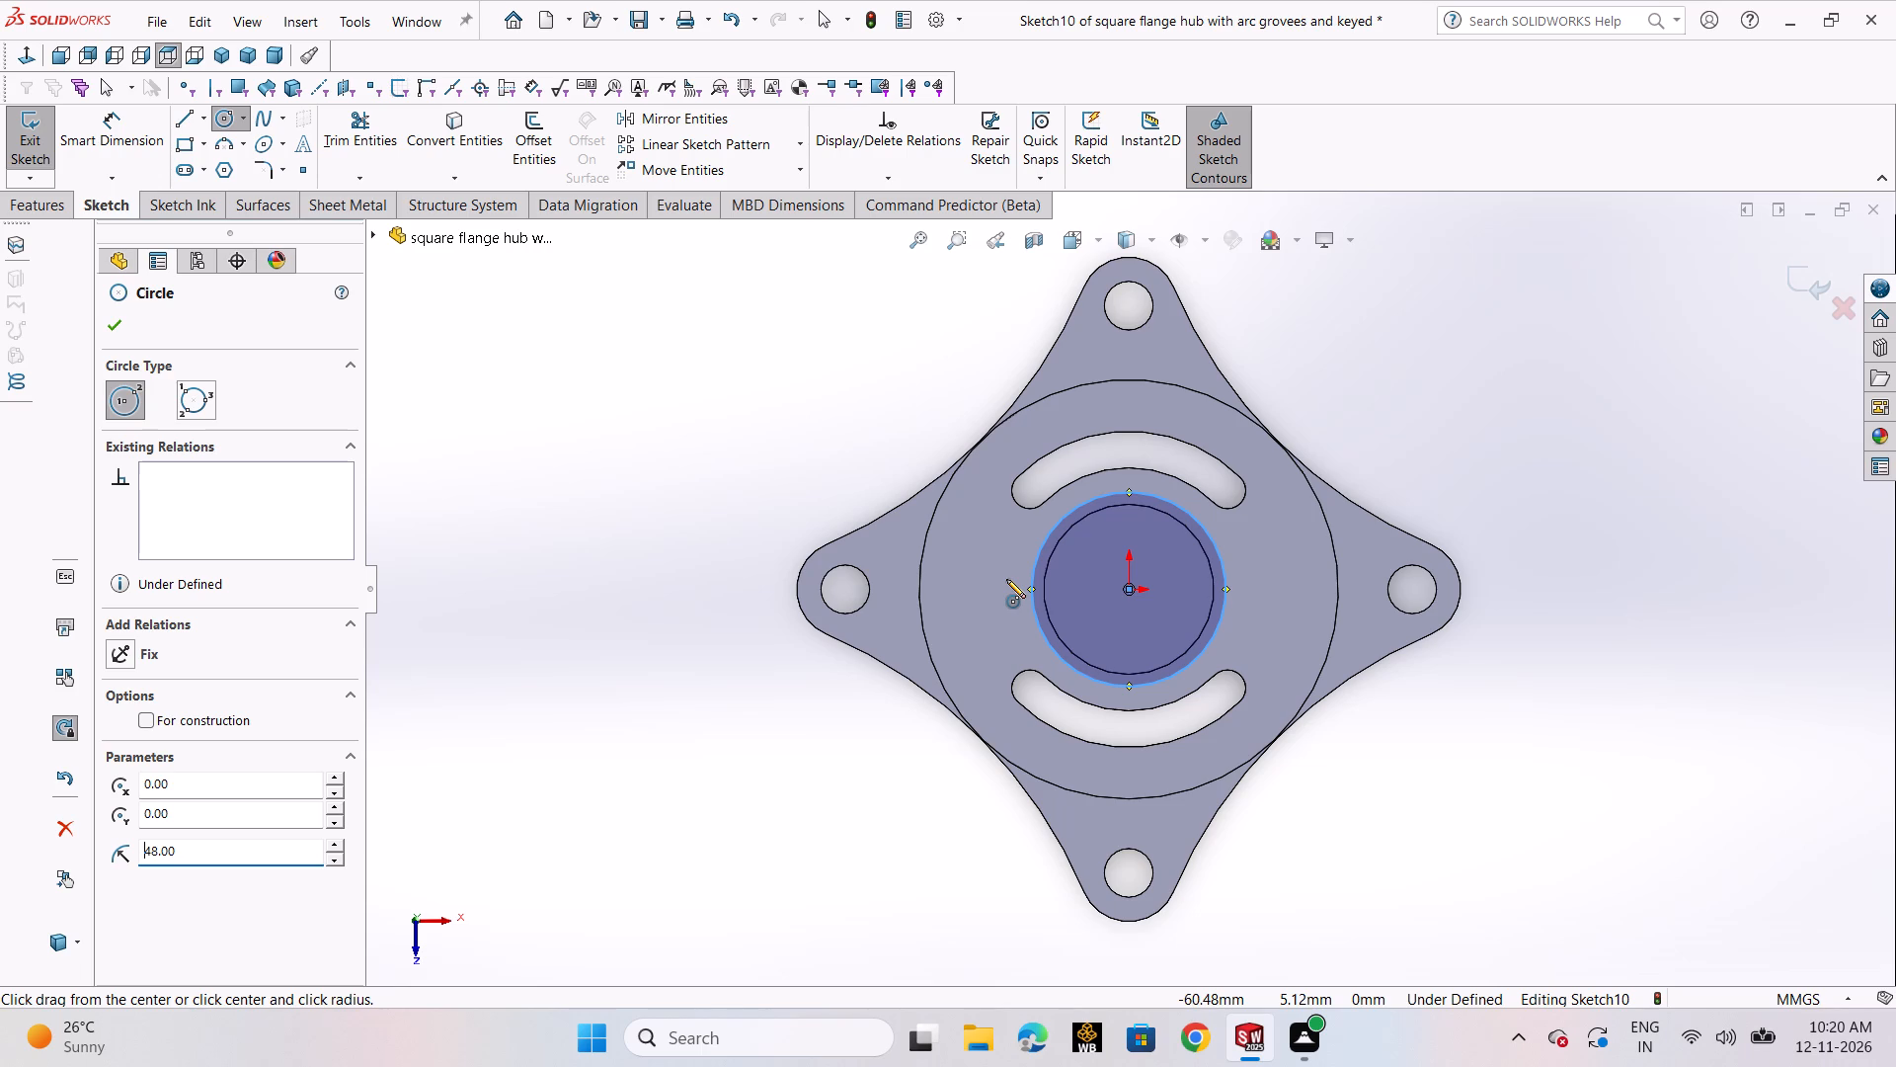
{"action": "left_click", "coordinate": [118, 333]}
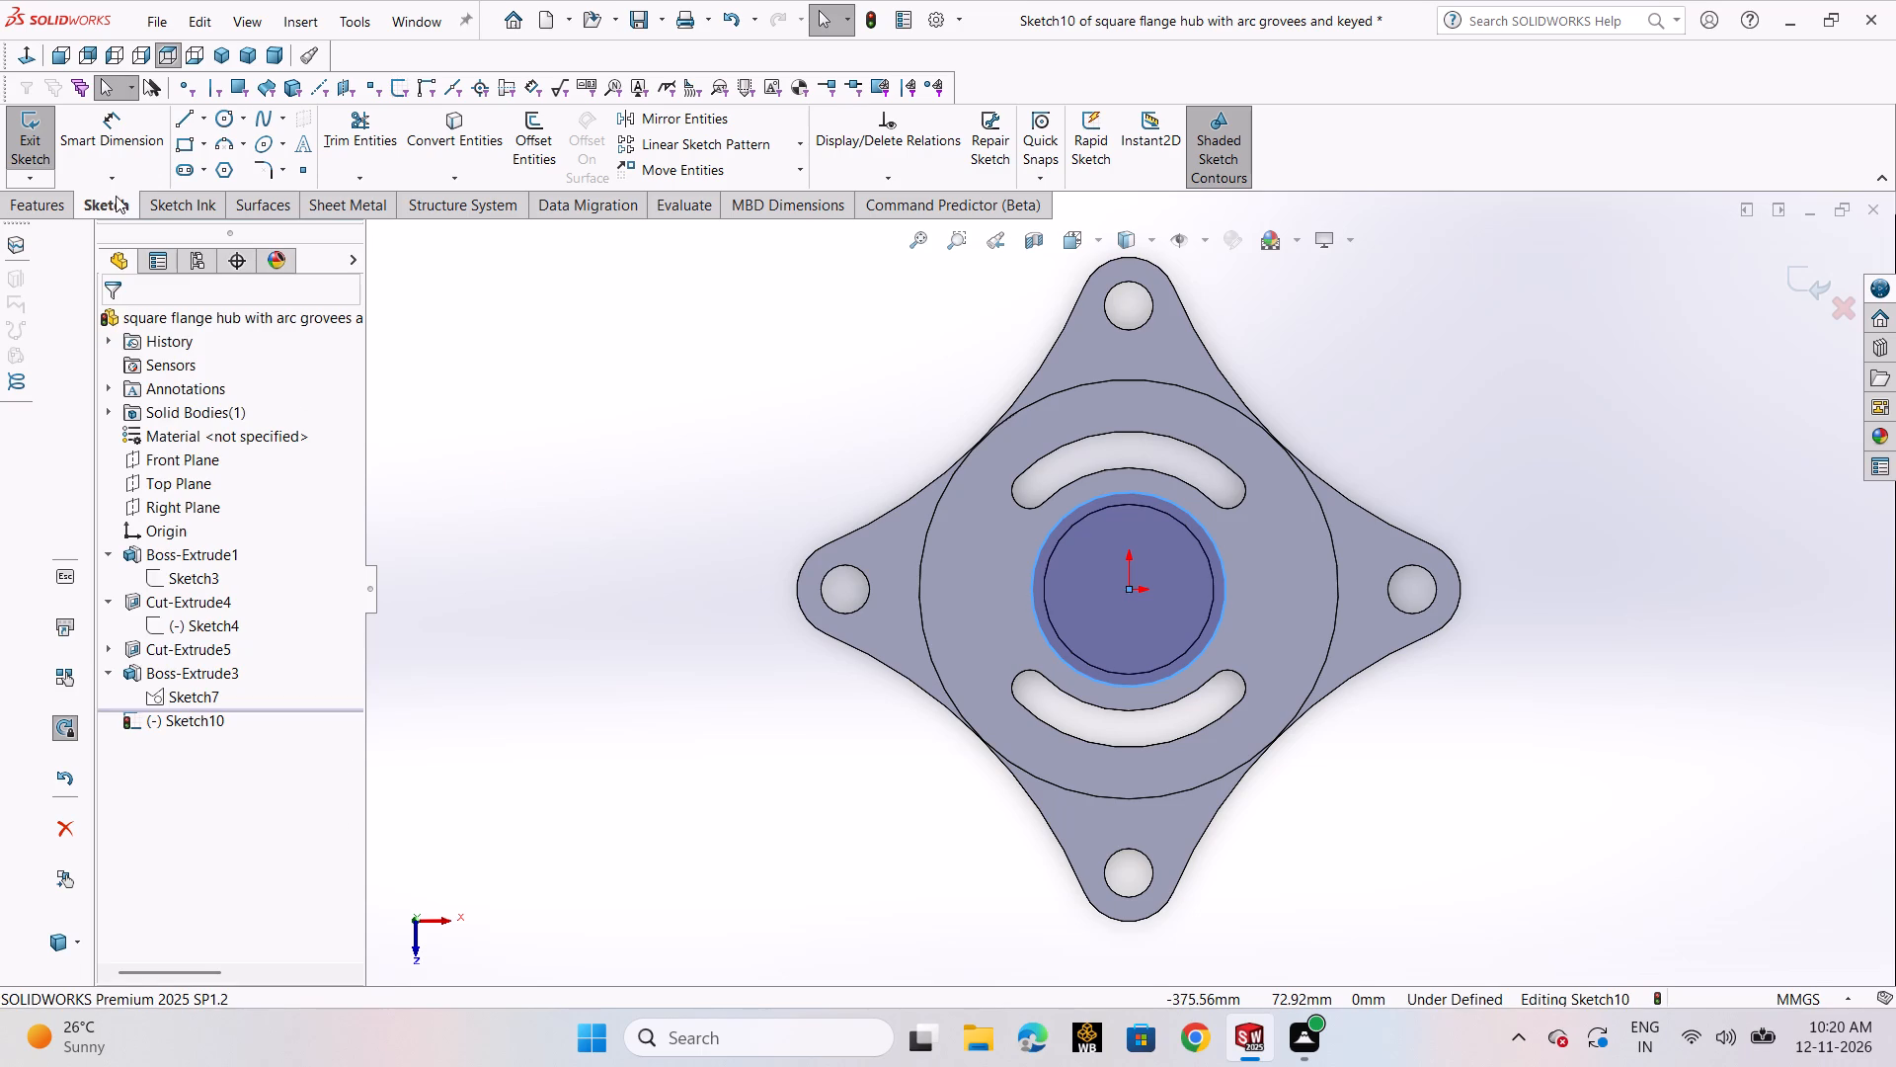
{"action": "left_click", "coordinate": [181, 698]}
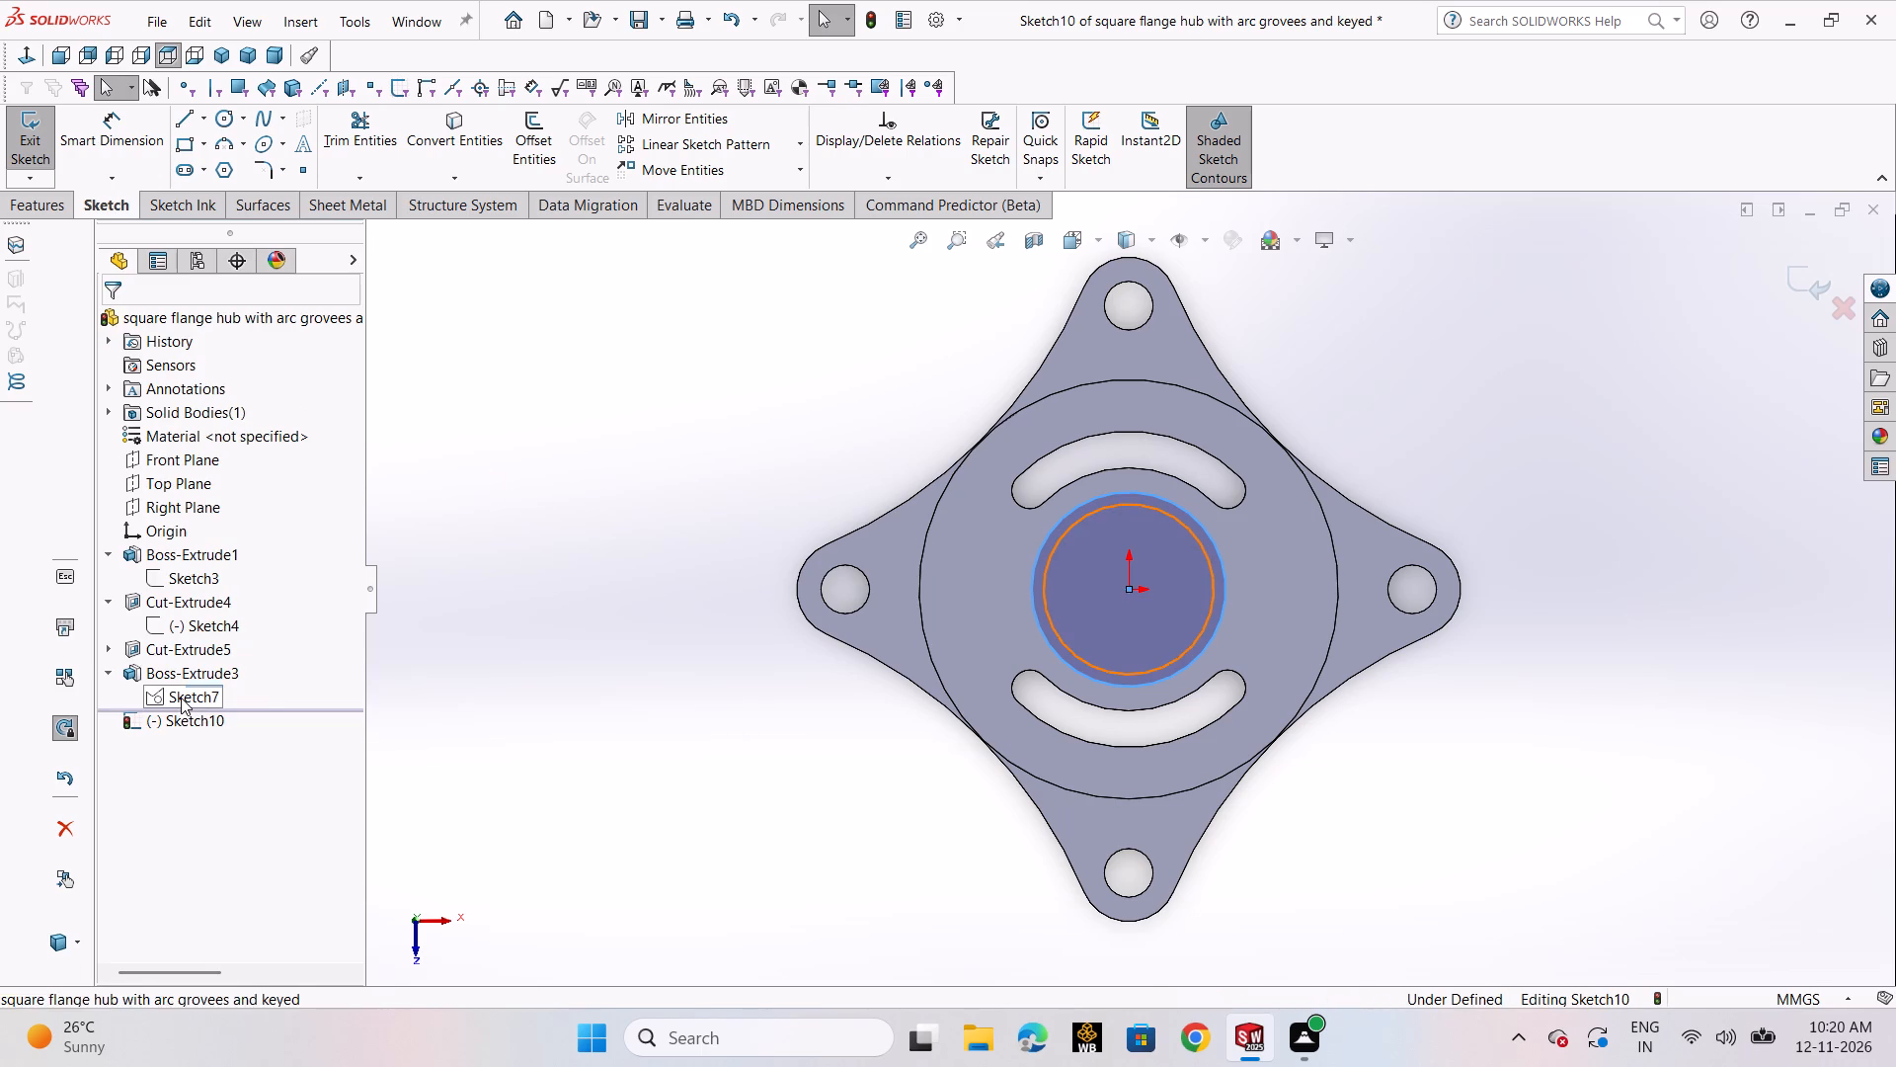
{"action": "left_click", "coordinate": [1784, 272]}
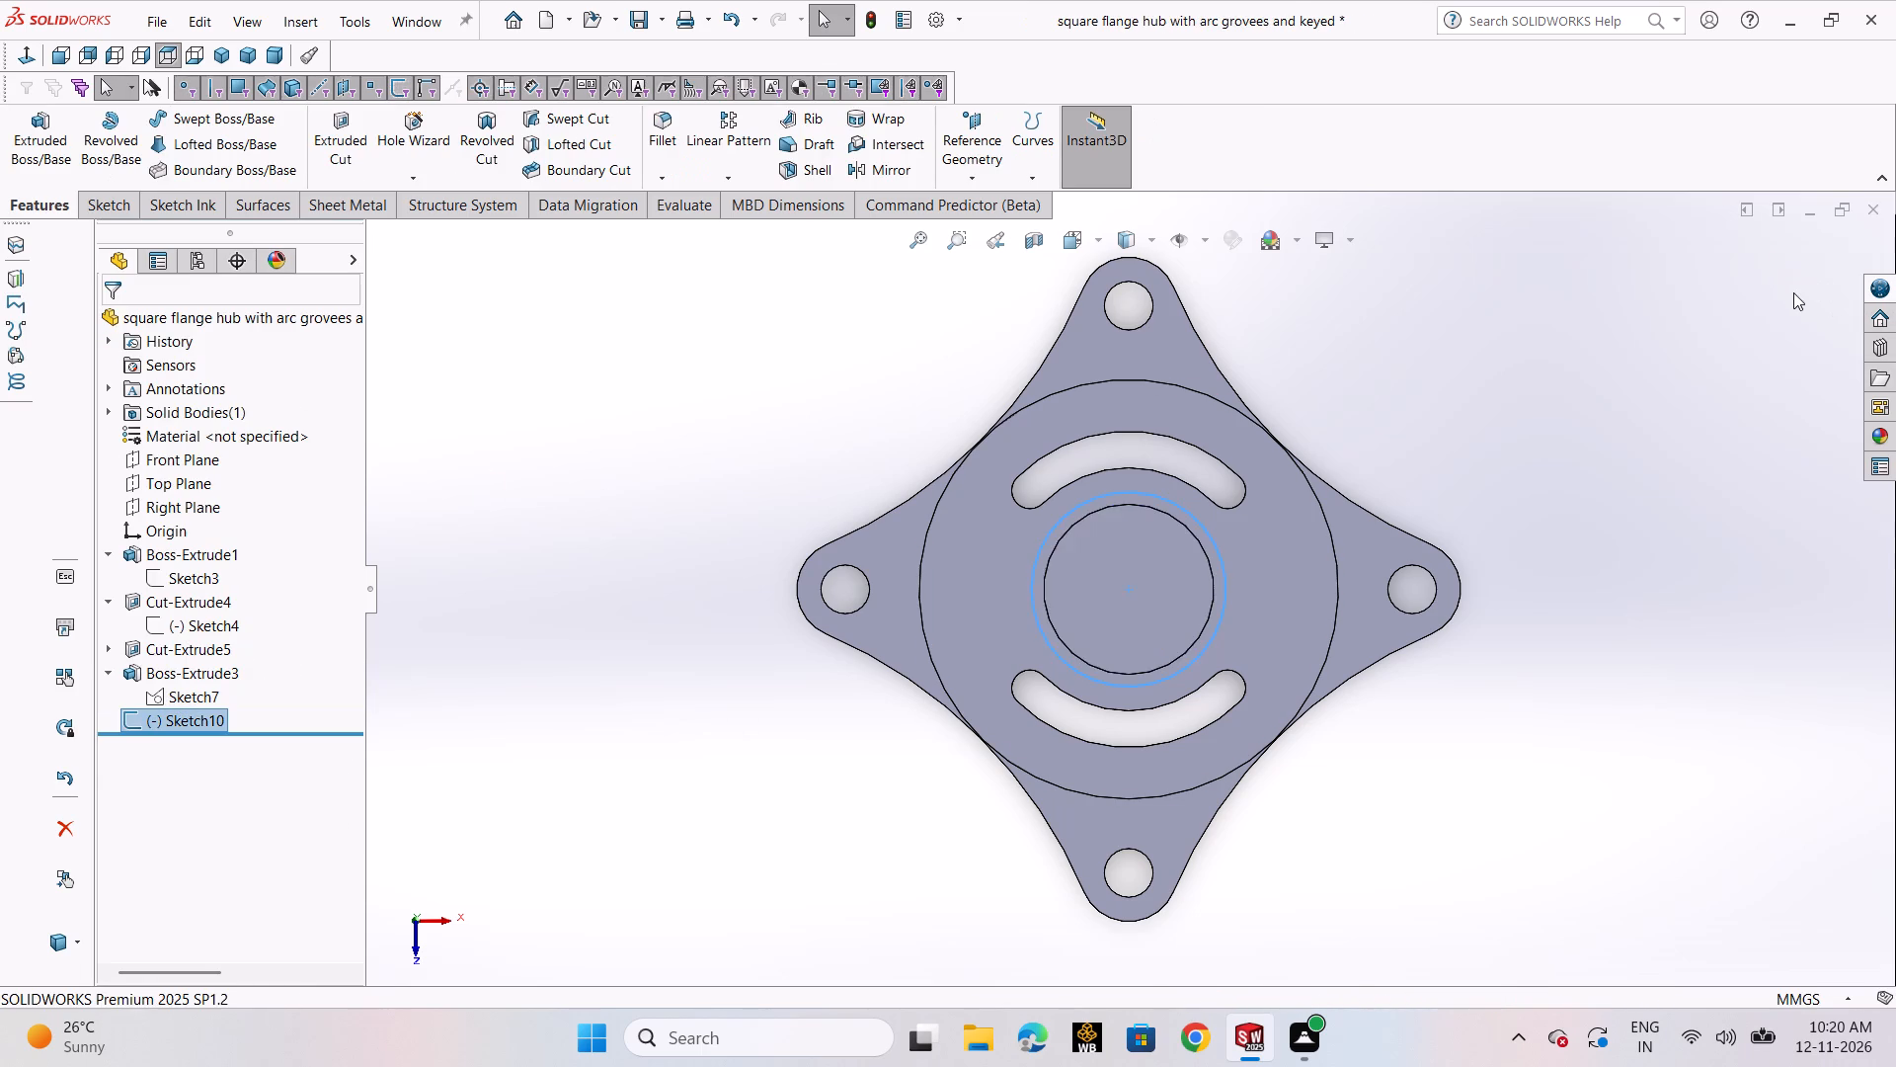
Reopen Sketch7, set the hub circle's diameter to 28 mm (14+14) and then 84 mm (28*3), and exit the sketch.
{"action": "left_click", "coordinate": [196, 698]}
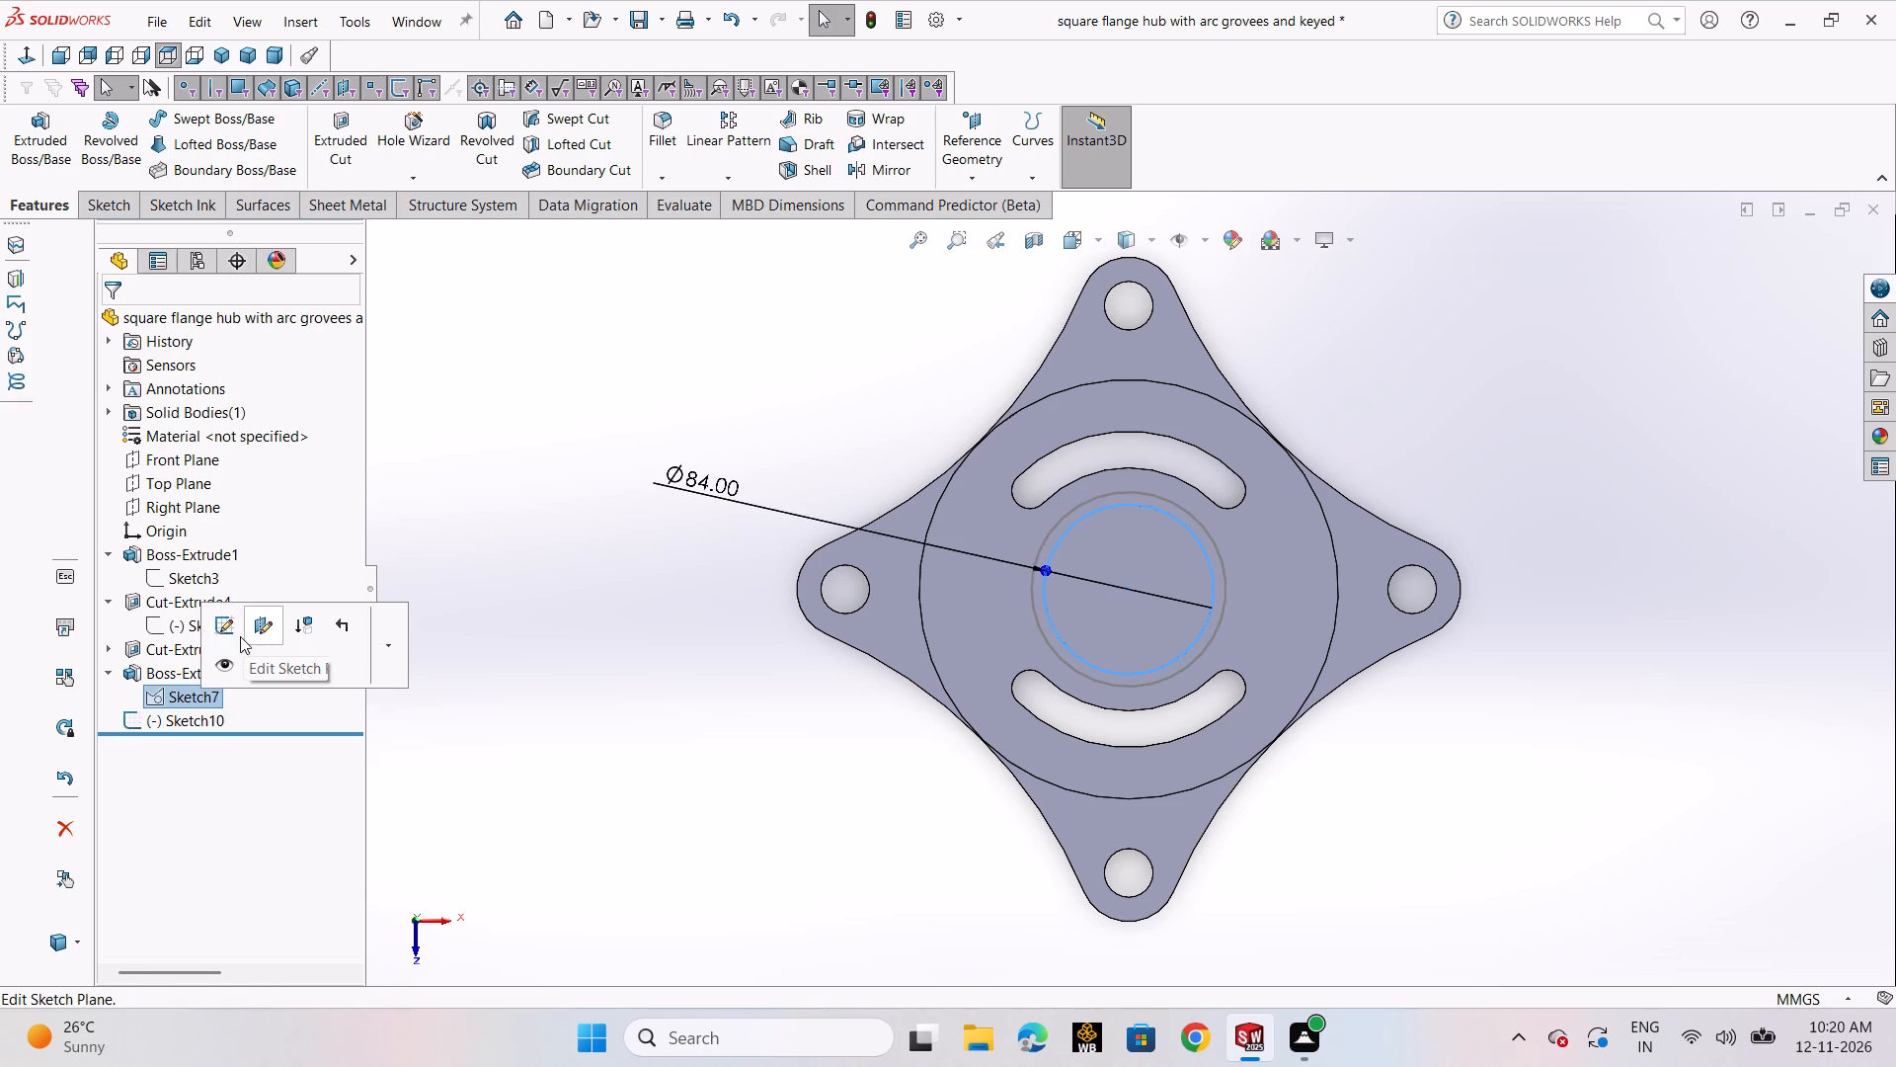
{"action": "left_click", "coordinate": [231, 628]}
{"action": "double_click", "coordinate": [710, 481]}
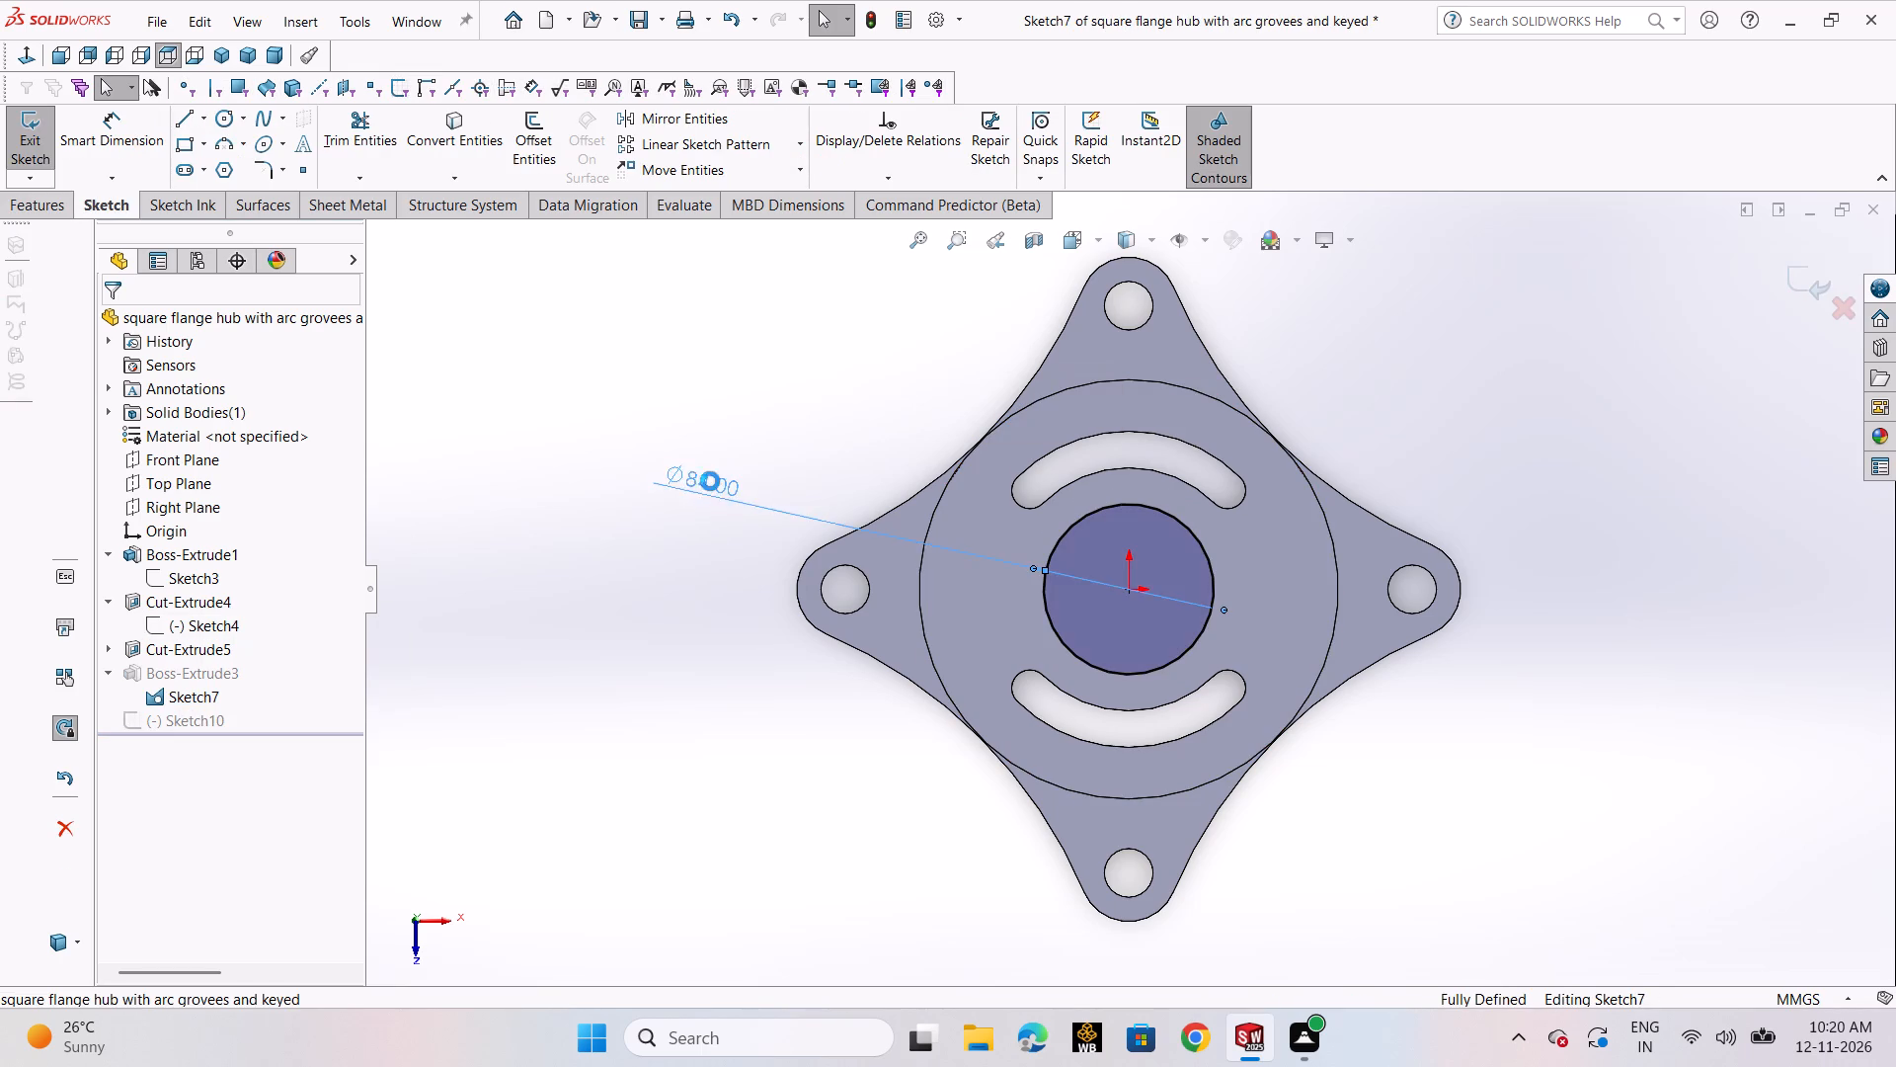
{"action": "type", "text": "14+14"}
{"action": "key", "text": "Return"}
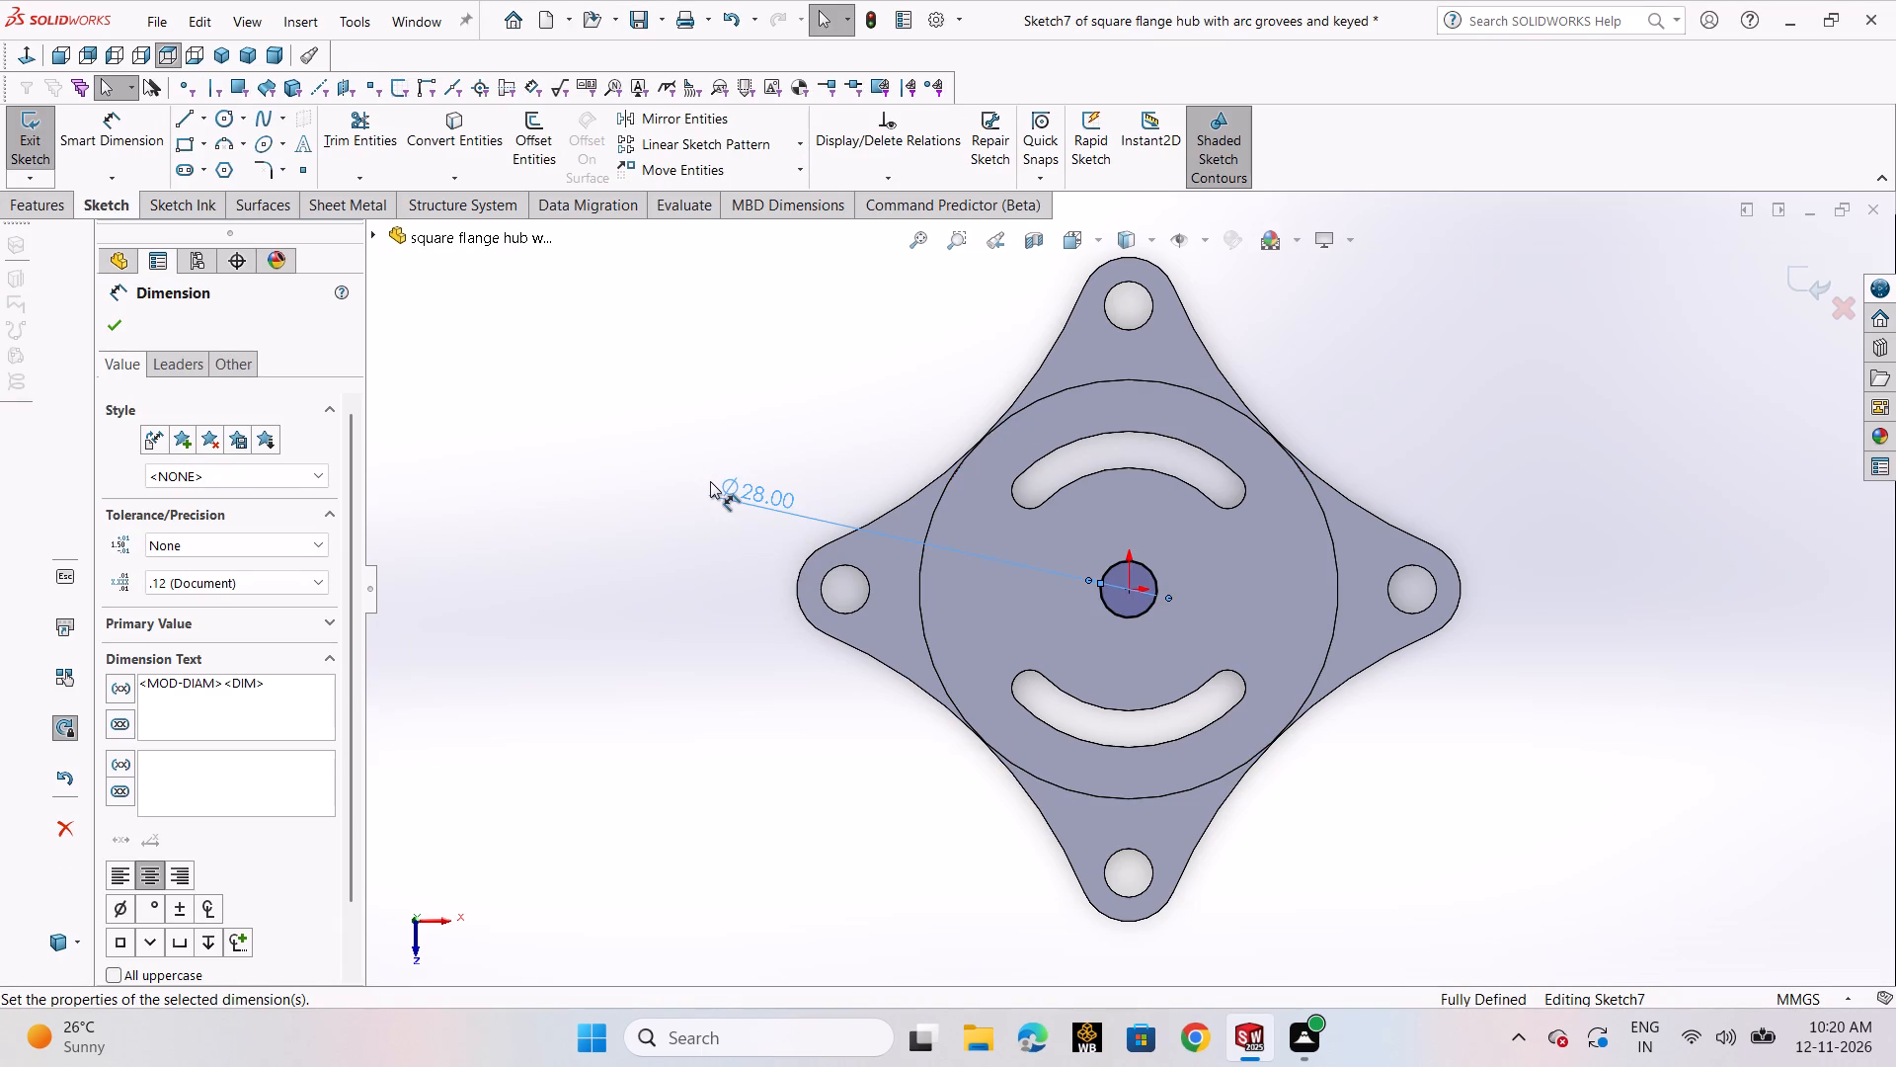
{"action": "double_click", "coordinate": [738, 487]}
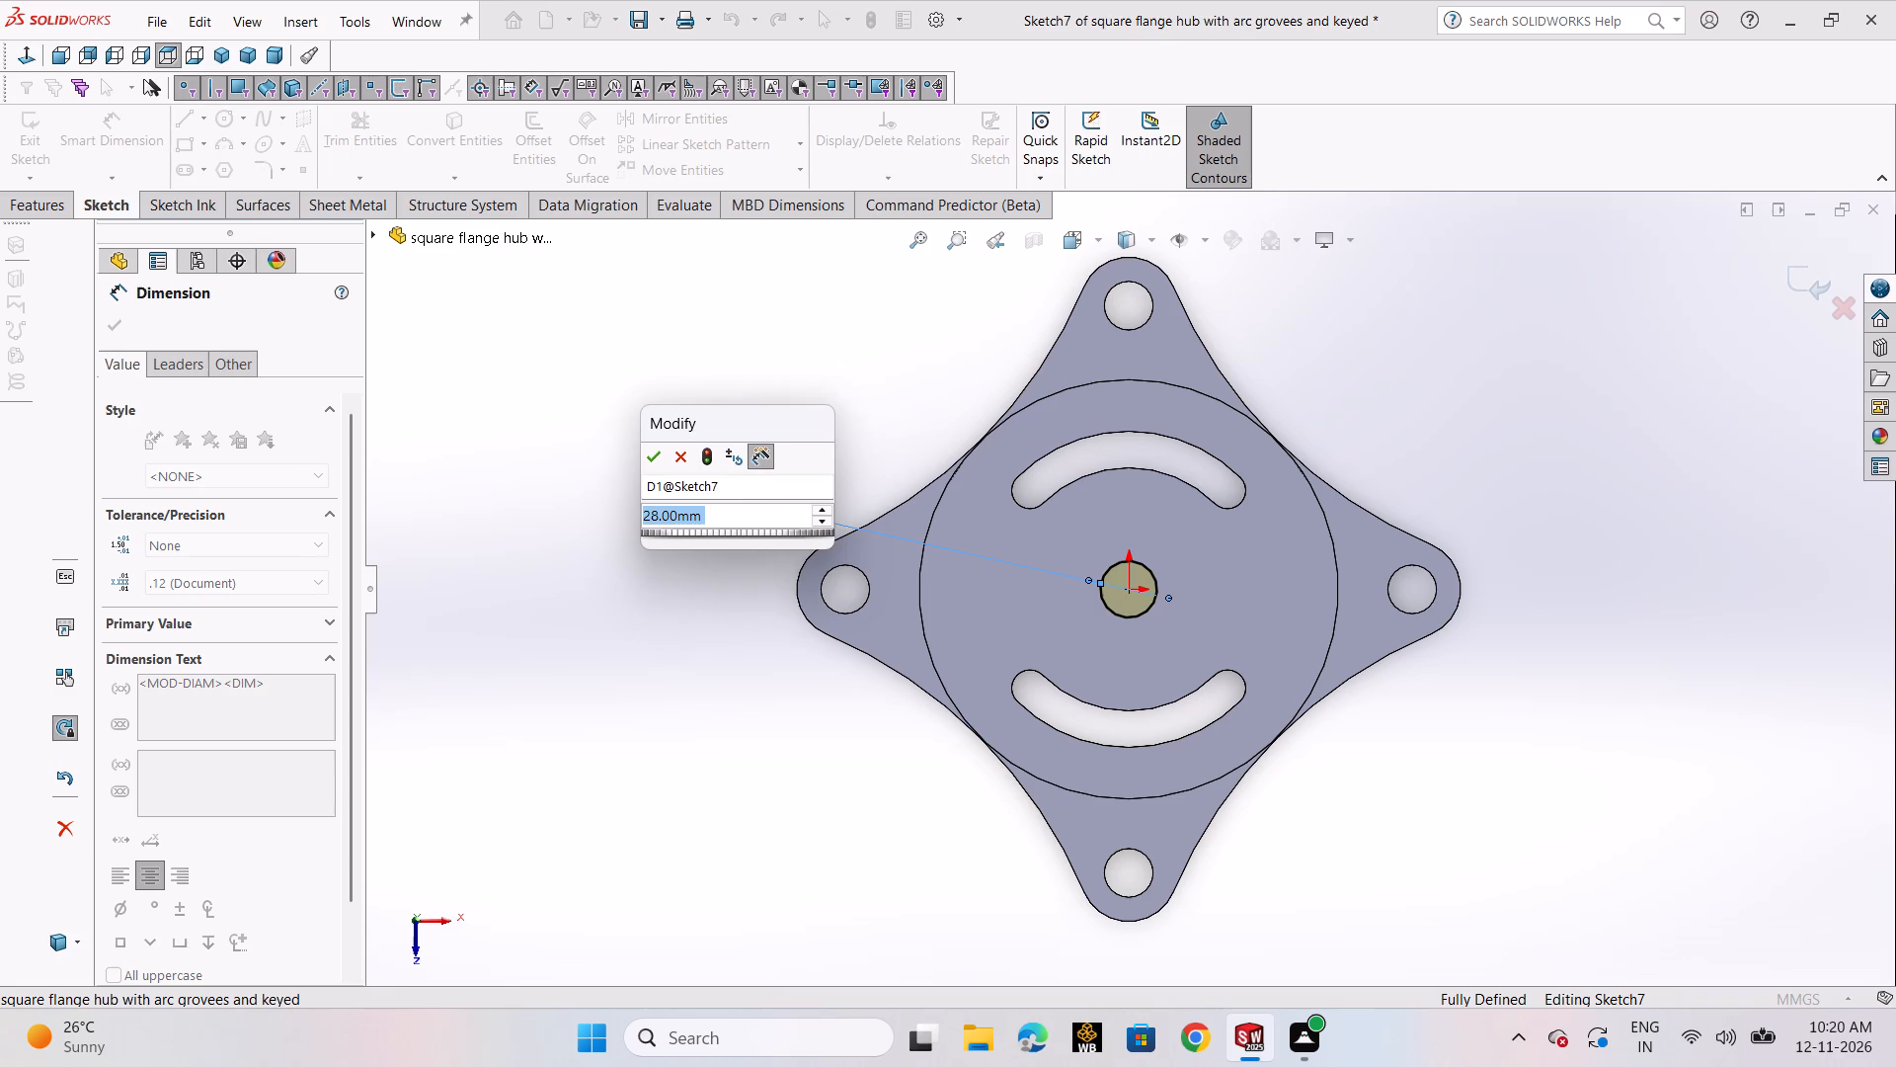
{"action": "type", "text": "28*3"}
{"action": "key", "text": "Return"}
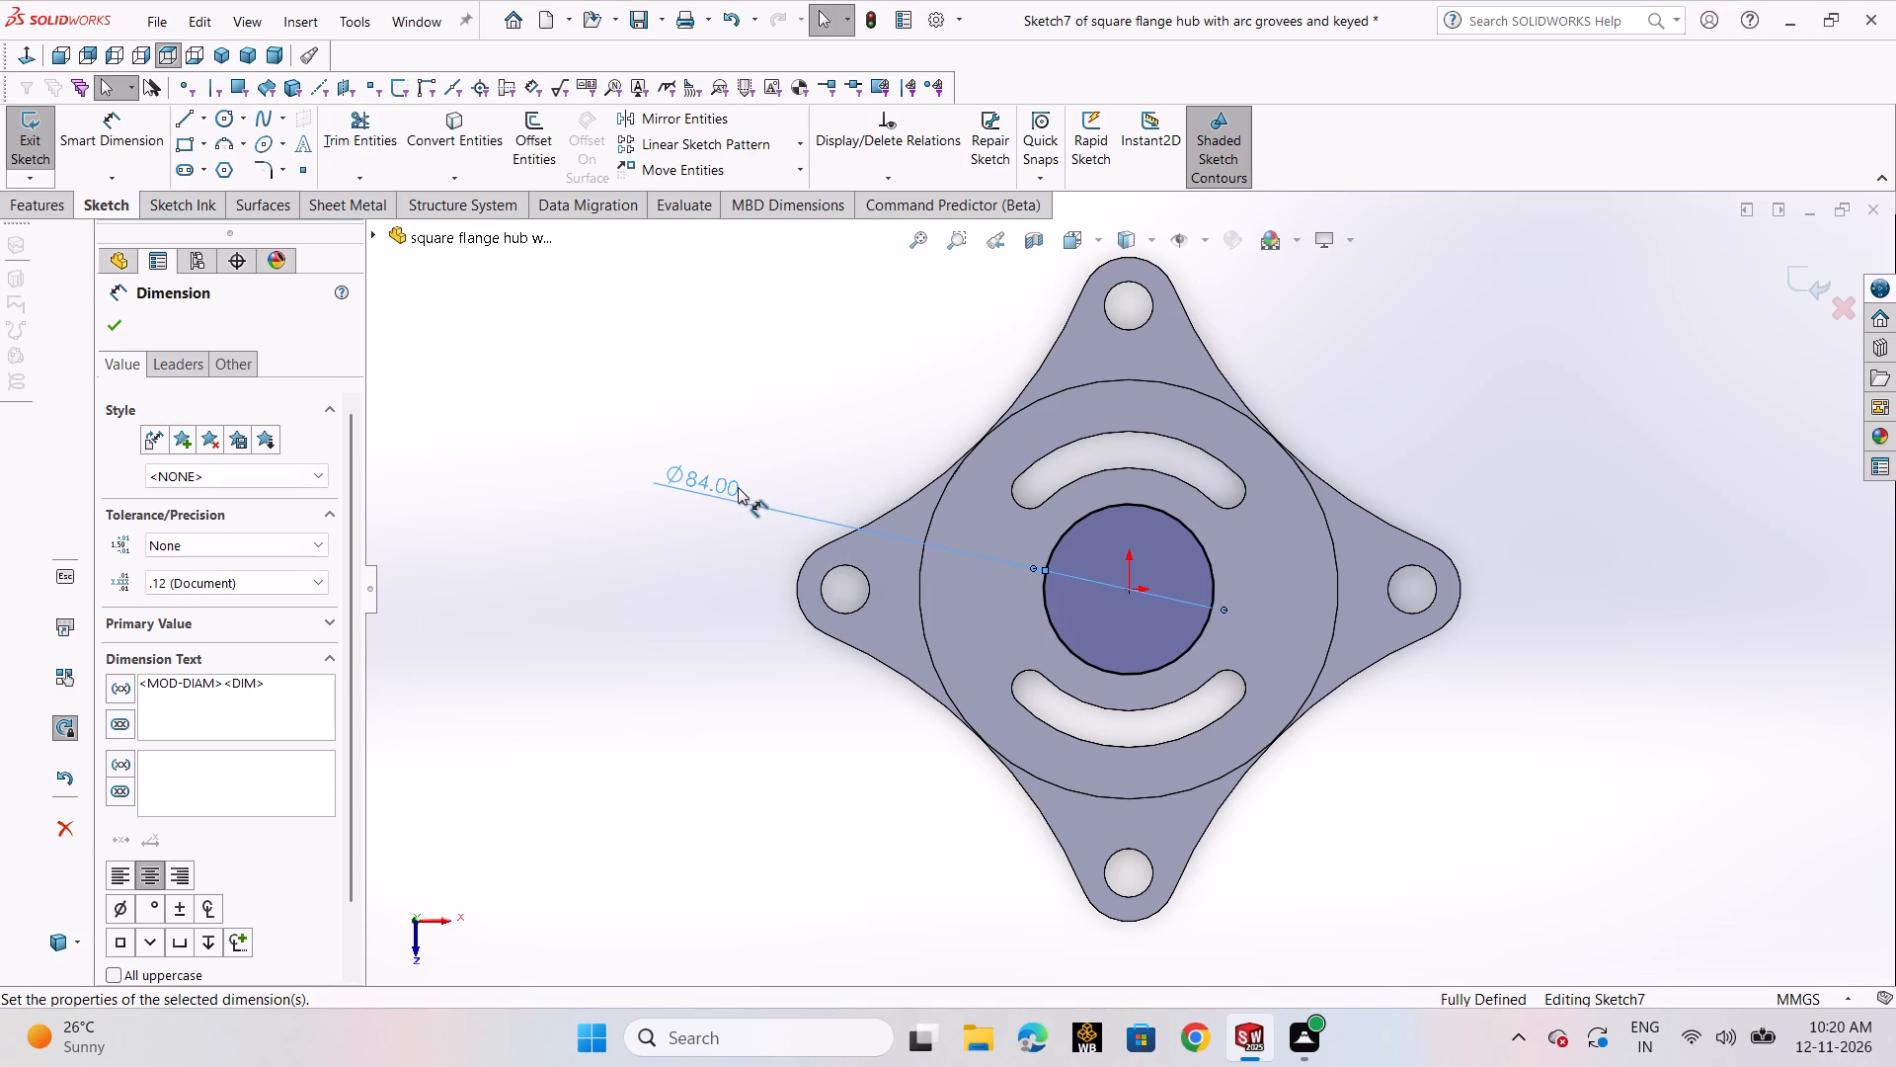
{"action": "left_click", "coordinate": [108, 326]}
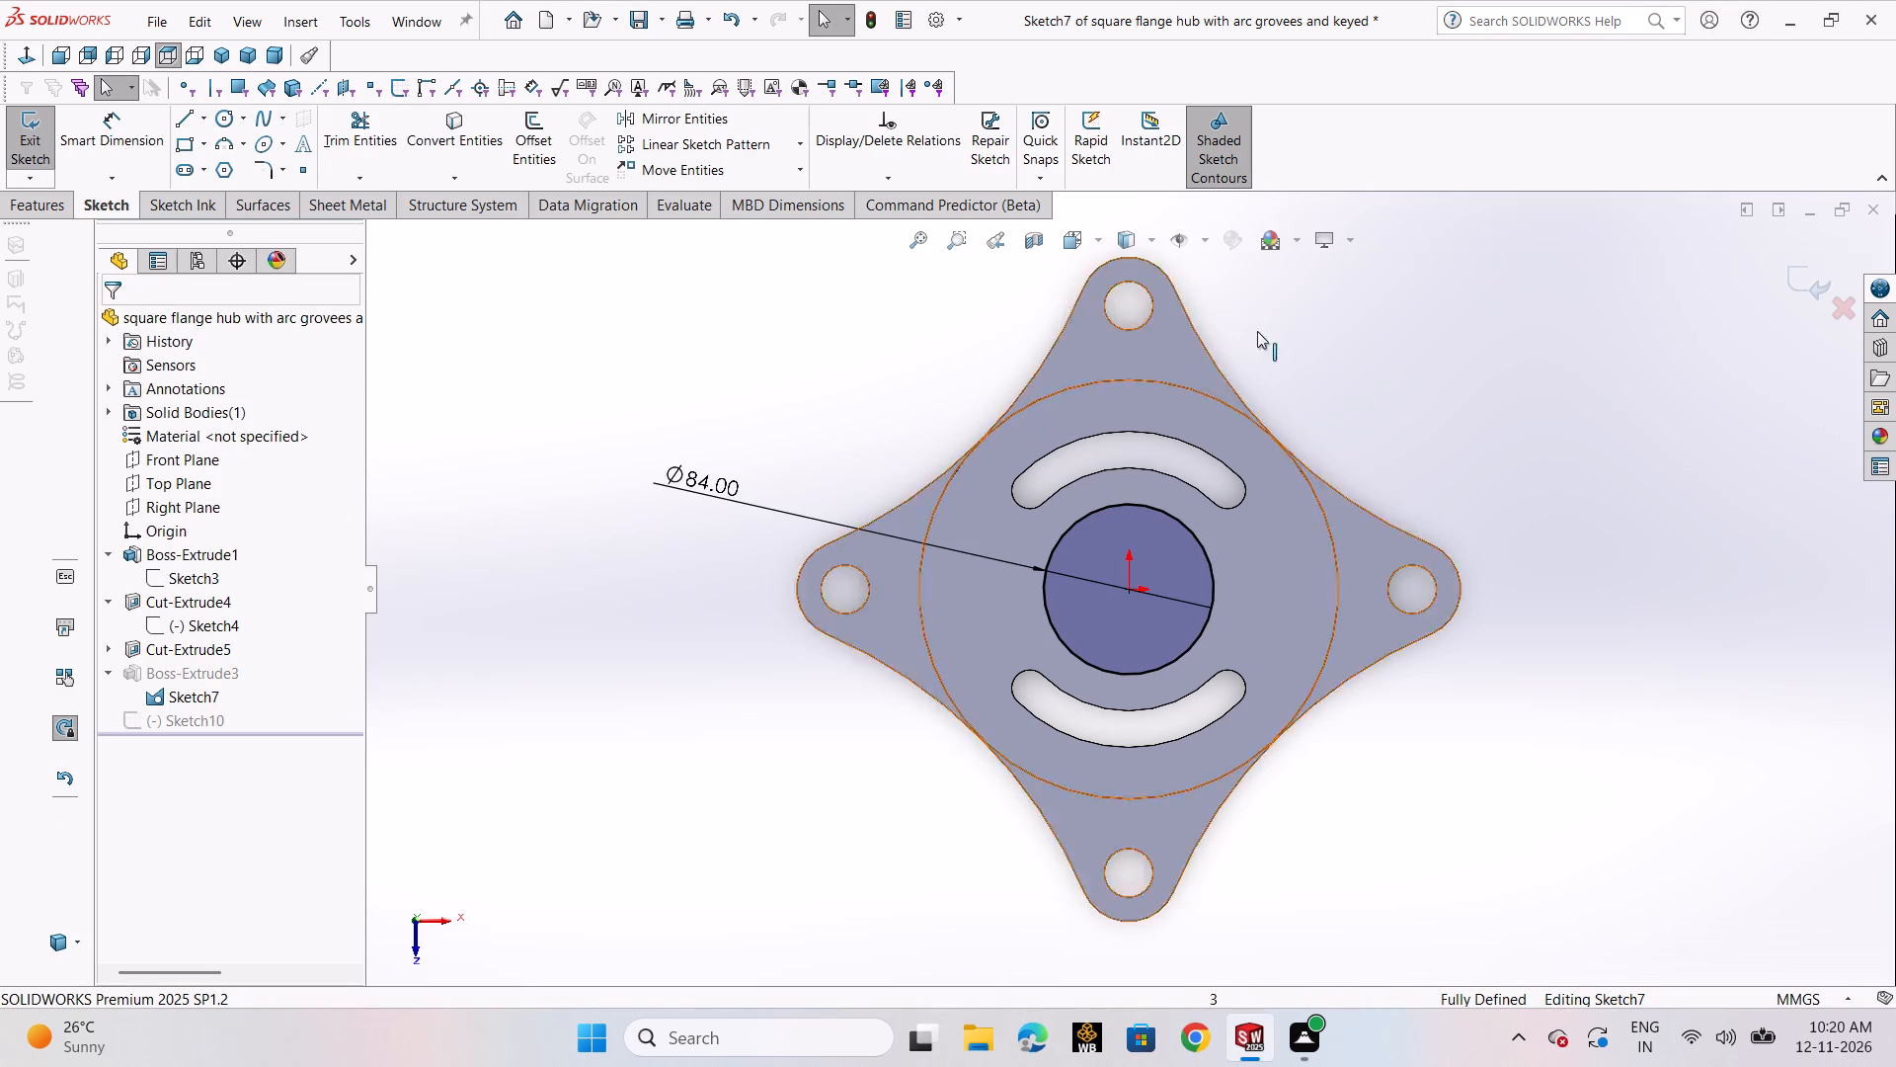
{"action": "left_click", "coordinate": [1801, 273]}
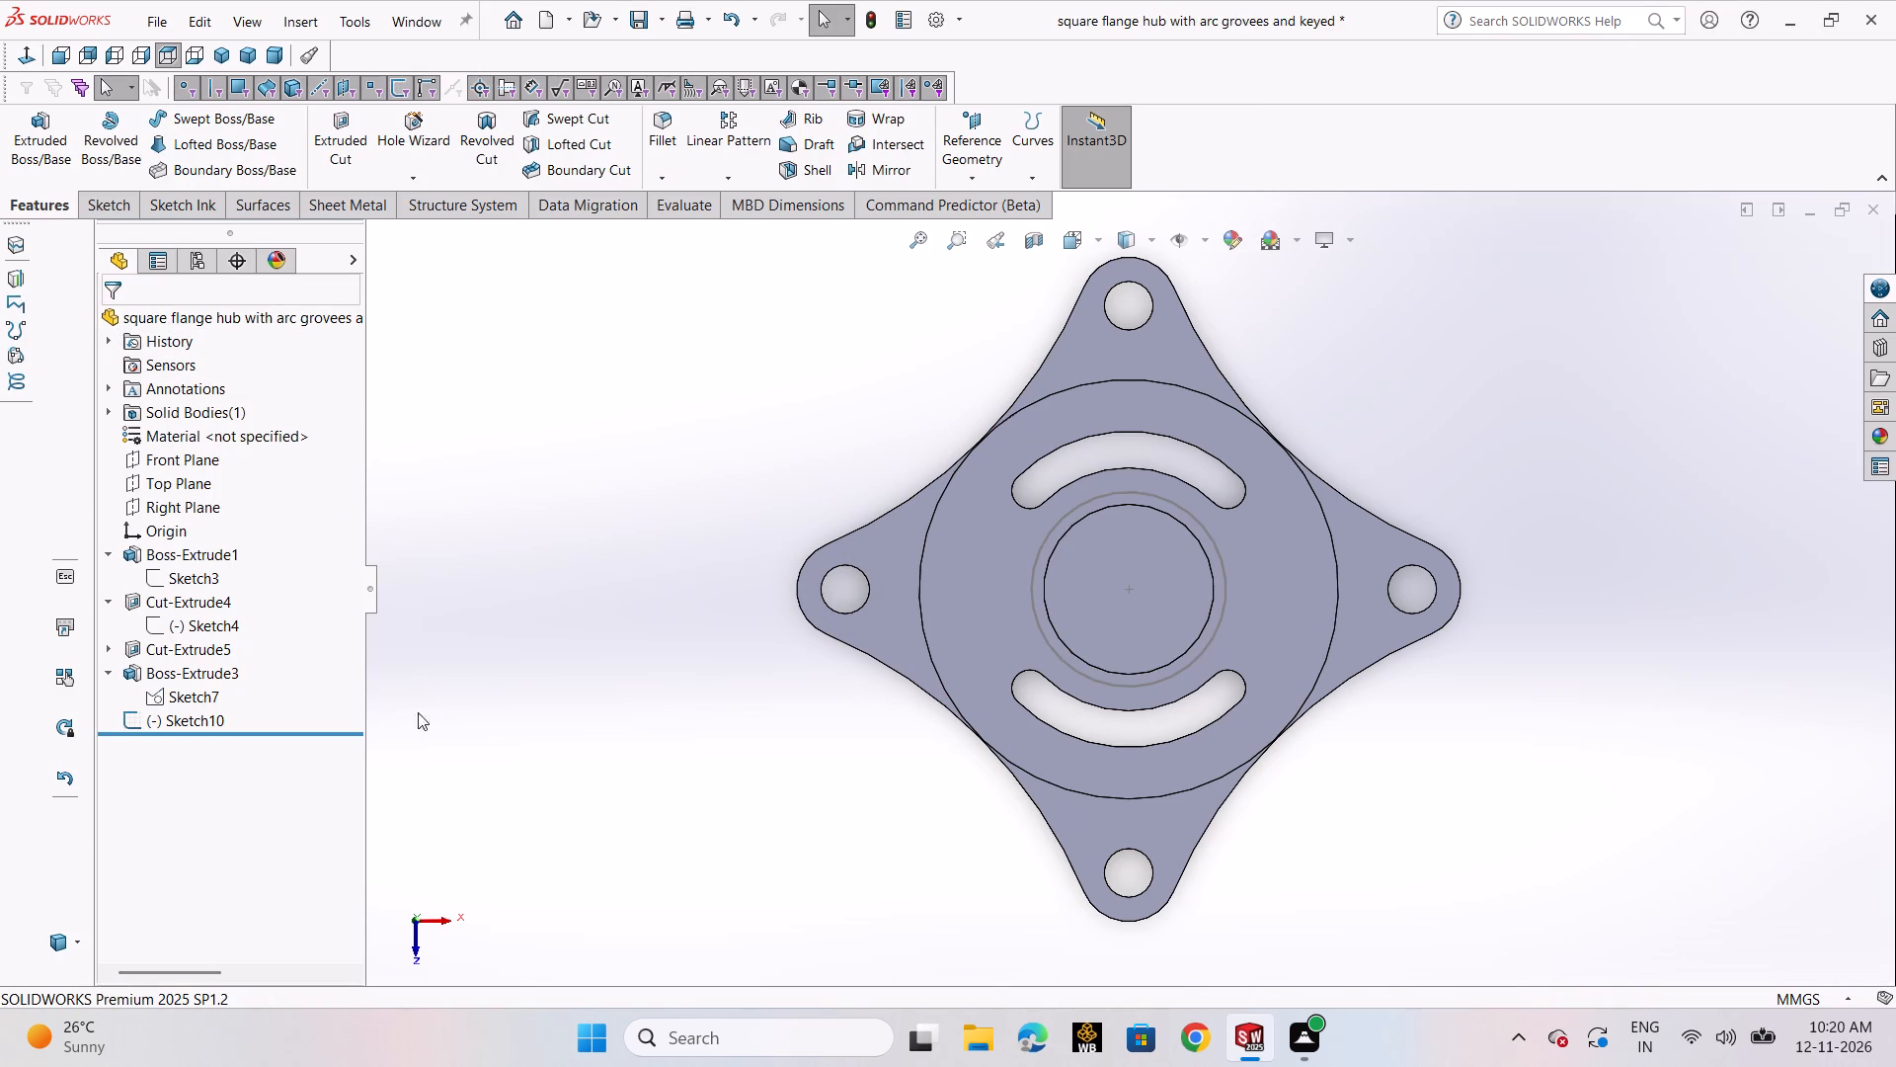
Reopen Sketch10 and dimension the bore circle's diameter as 48 mm (16*3).
{"action": "left_click", "coordinate": [187, 718]}
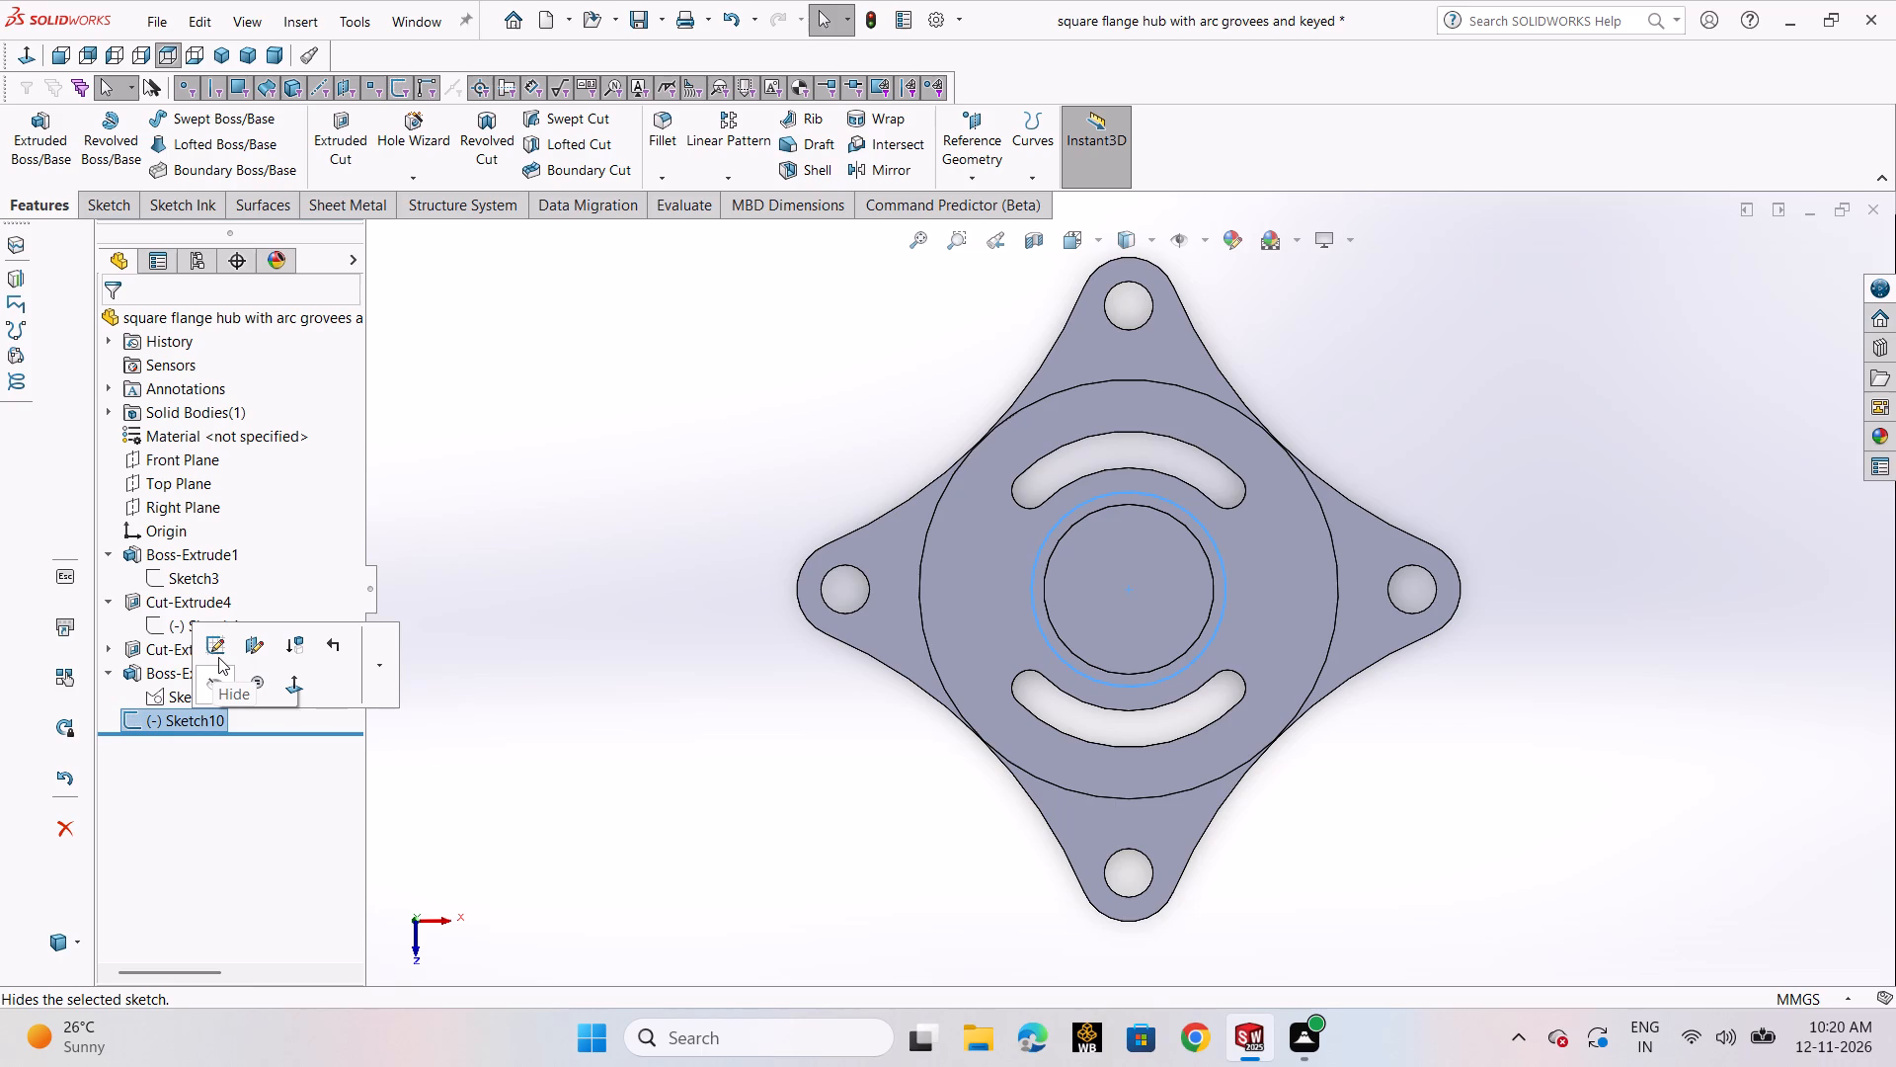
{"action": "left_click", "coordinate": [218, 657]}
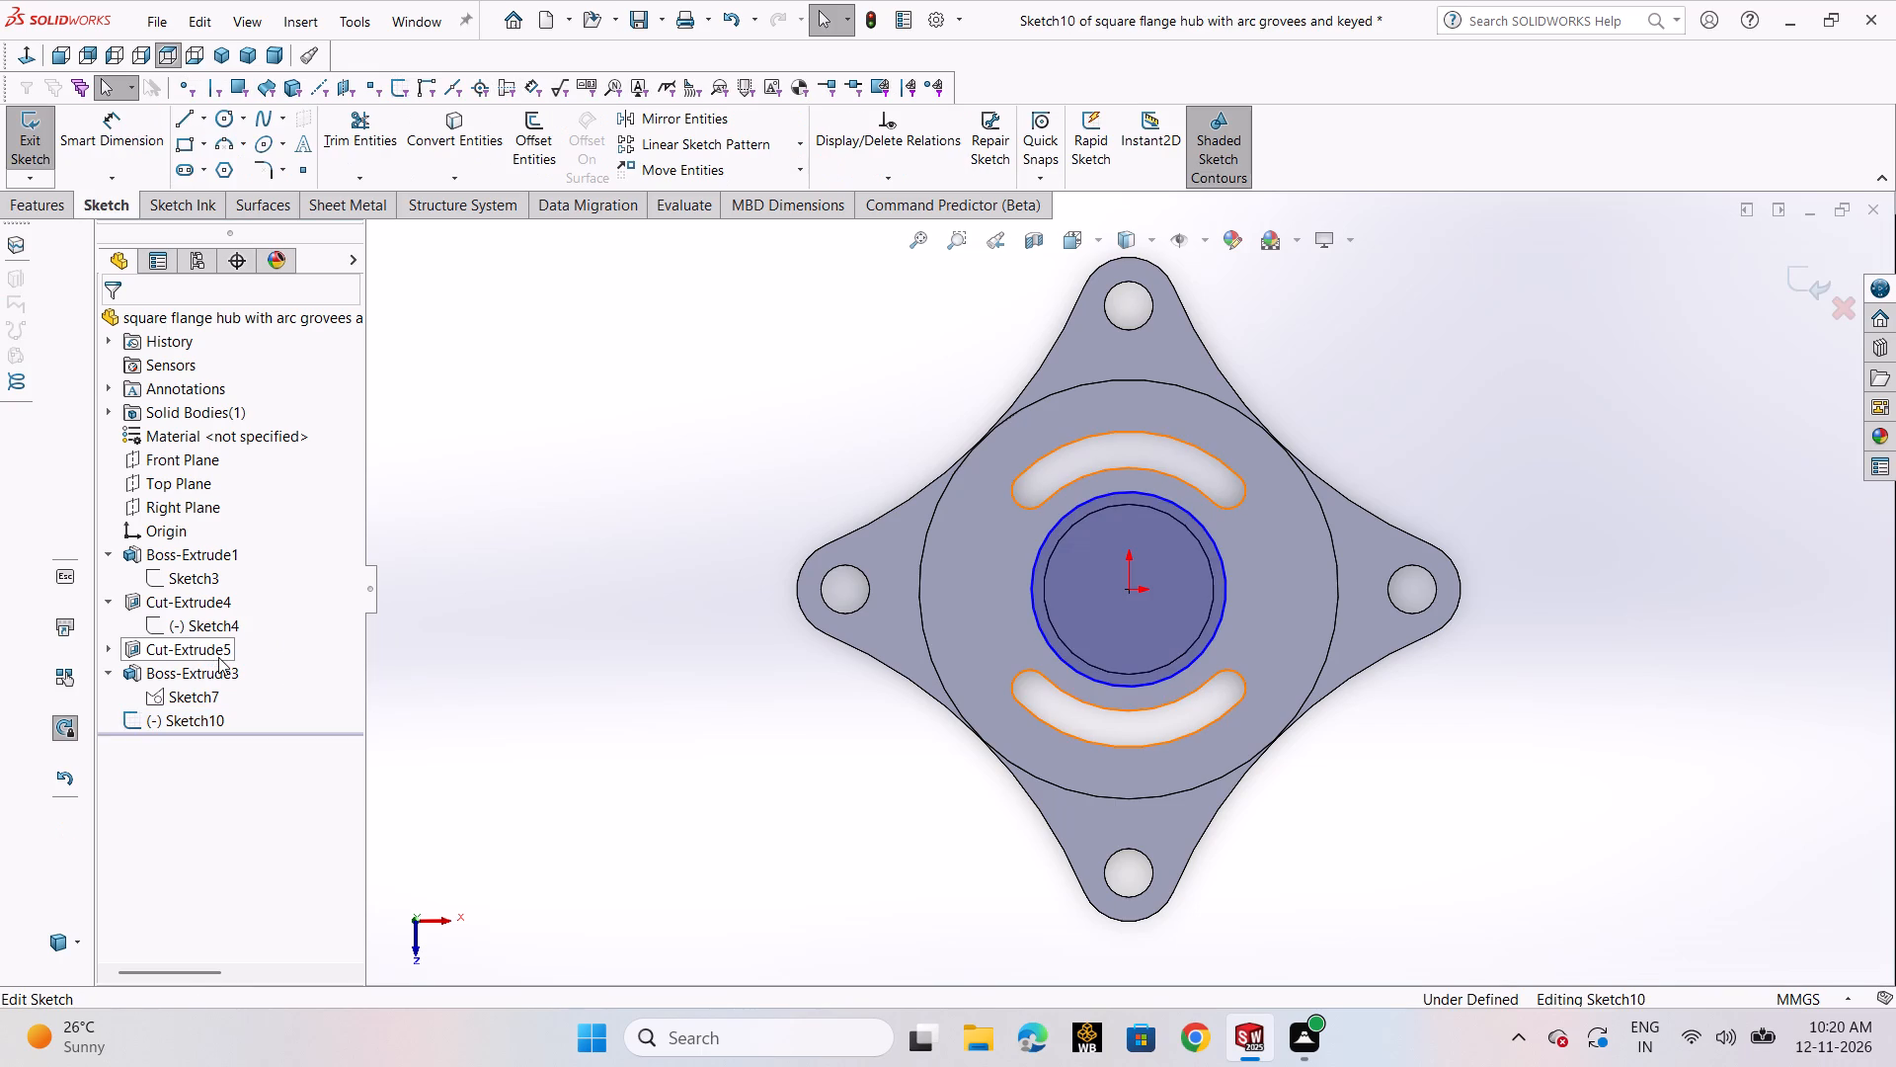
{"action": "left_click", "coordinate": [129, 127]}
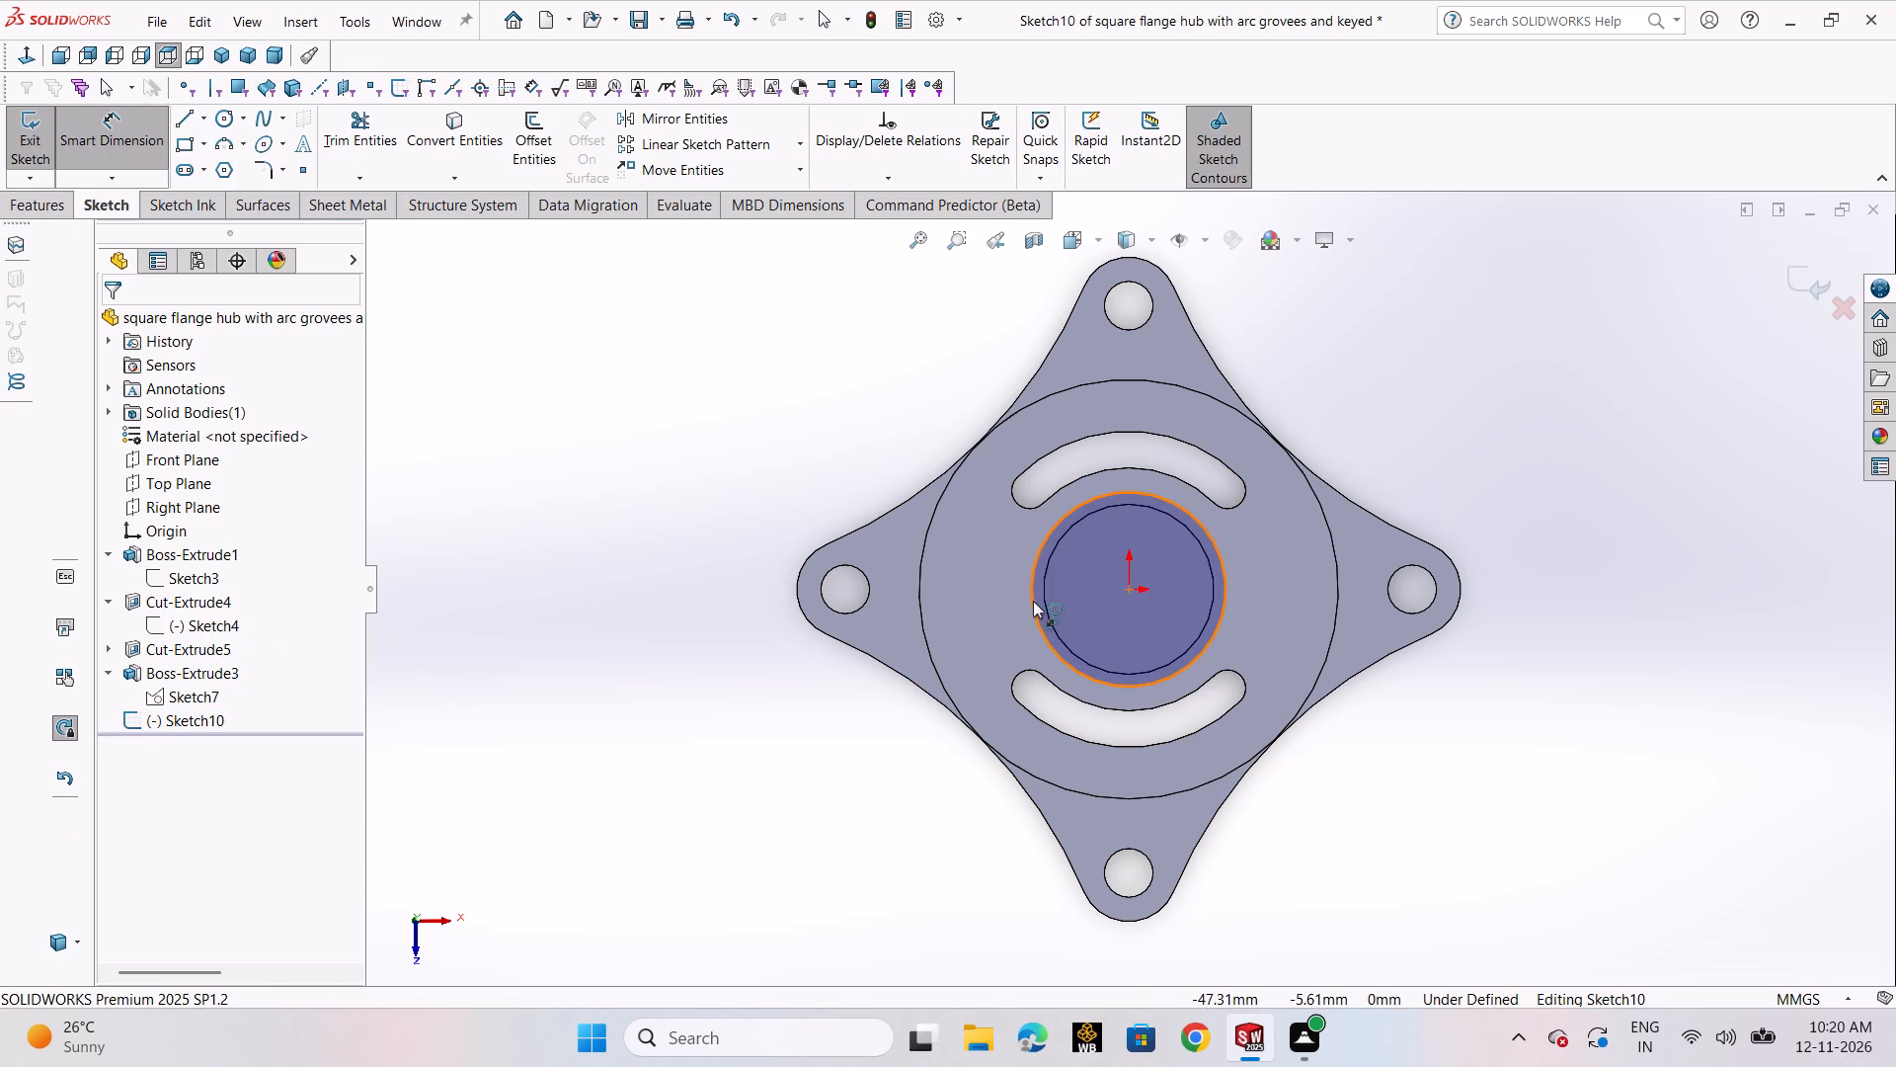
{"action": "left_click", "coordinate": [1033, 601]}
{"action": "left_click", "coordinate": [745, 725]}
{"action": "type", "text": "16"}
{"action": "type", "text": "*3"}
{"action": "key", "text": "Return"}
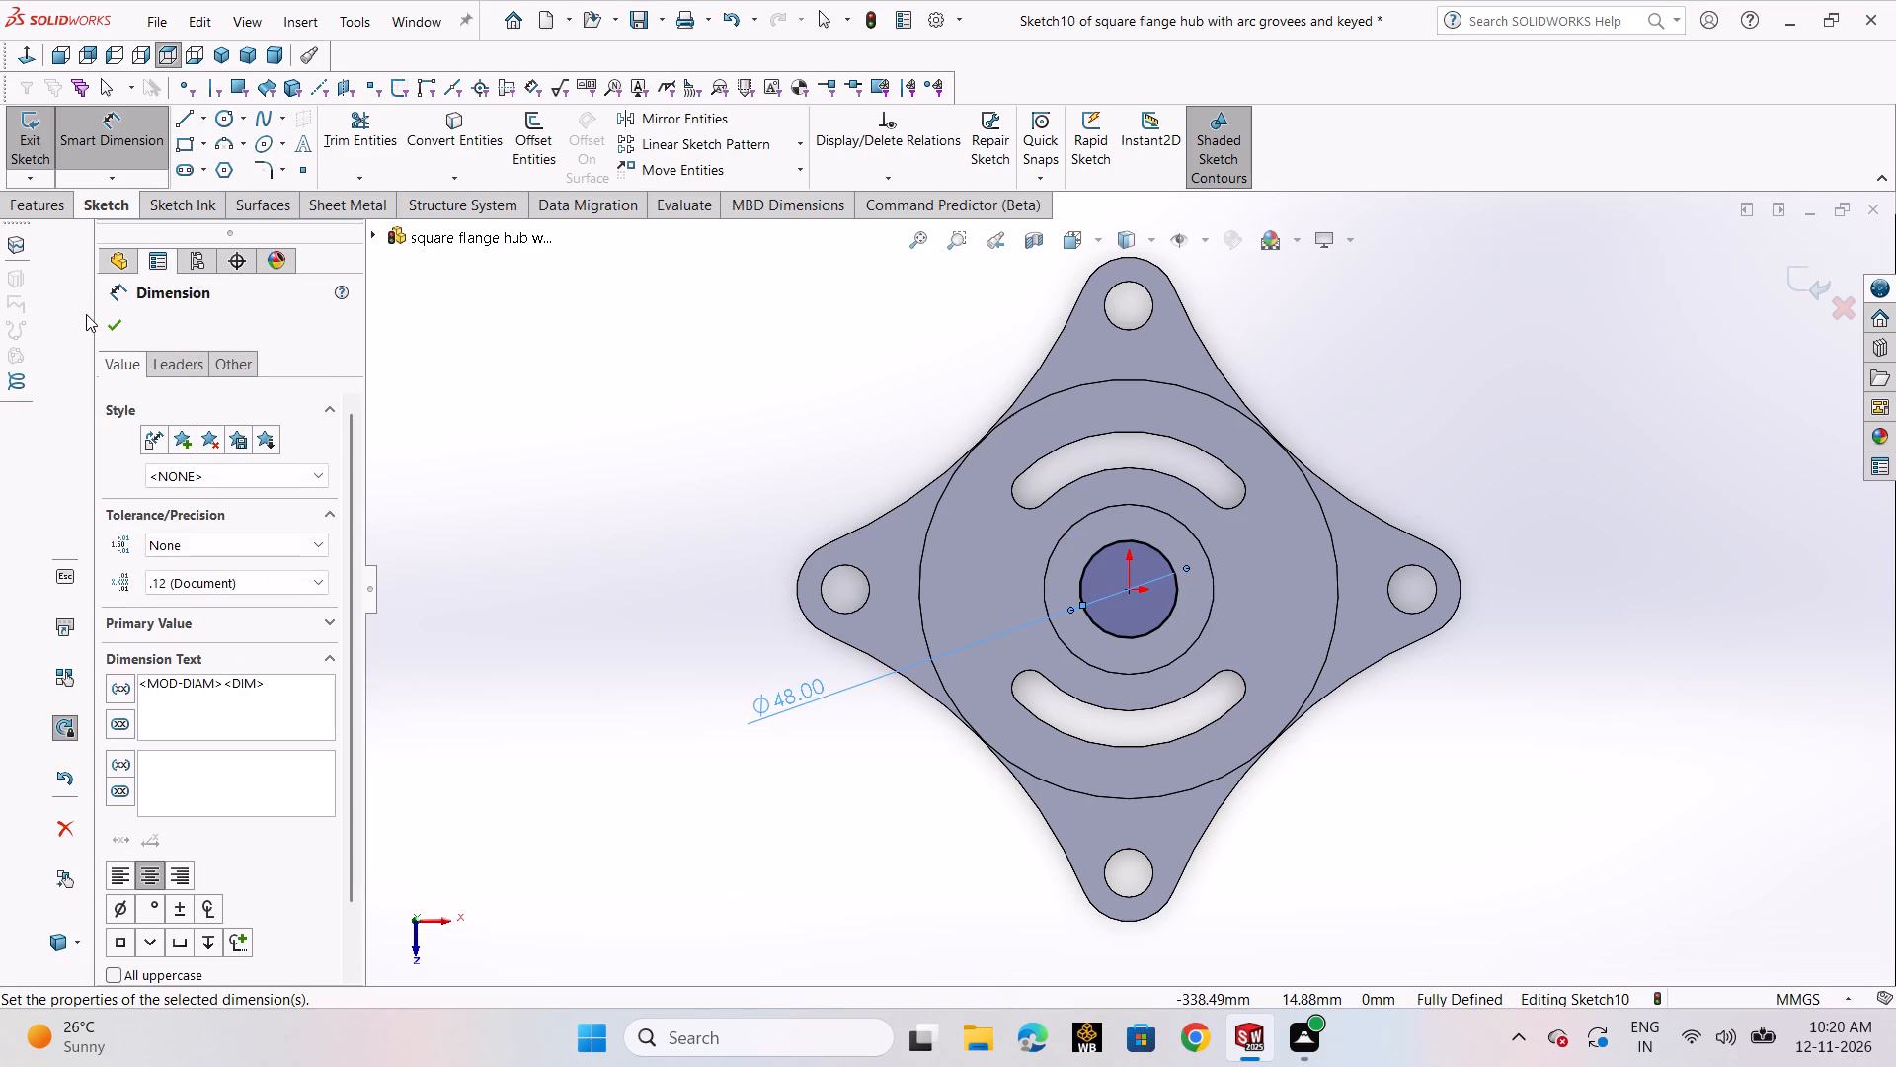
{"action": "left_click", "coordinate": [119, 321]}
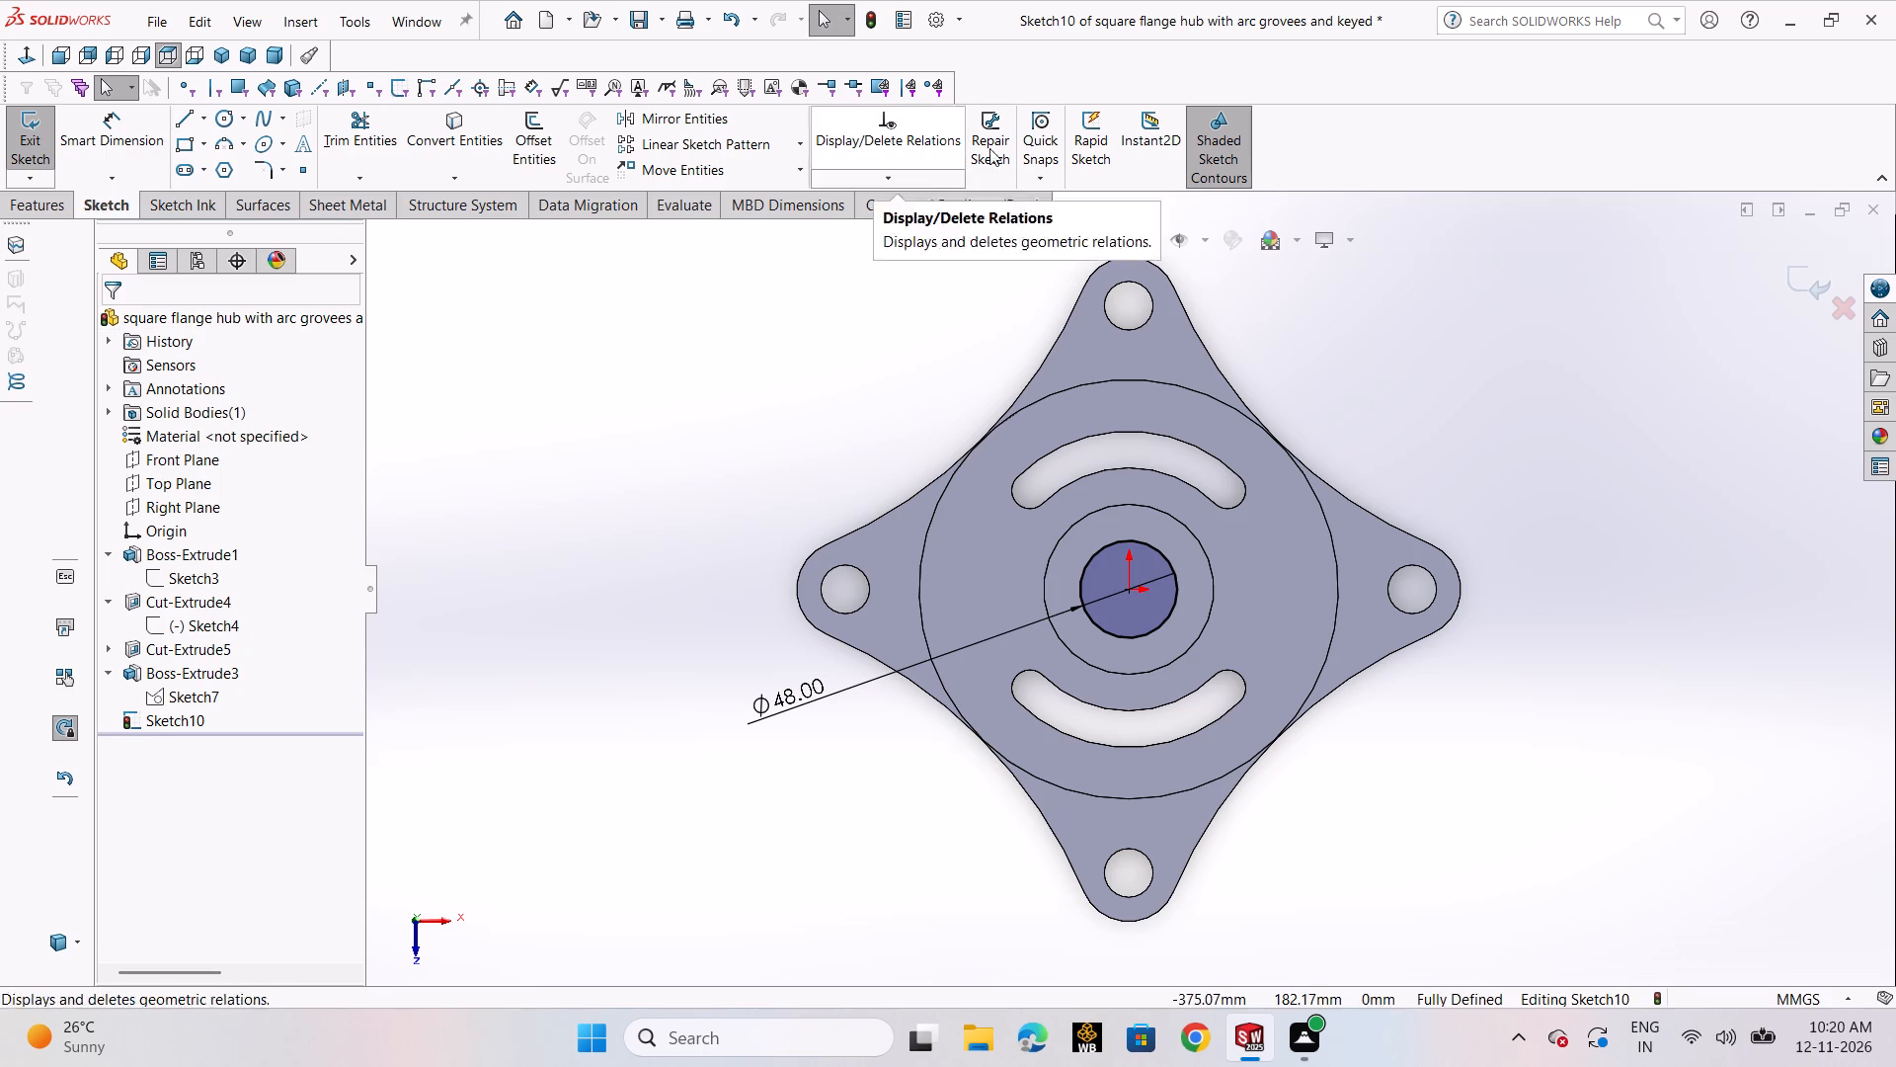
Exit the bore sketch and cut-extrude its 48 mm circle through the hub to a blind depth of 180 mm.
{"action": "left_click", "coordinate": [1822, 275]}
{"action": "middle_click_drag", "start_coordinate": [1637, 525], "coordinate": [1597, 448]}
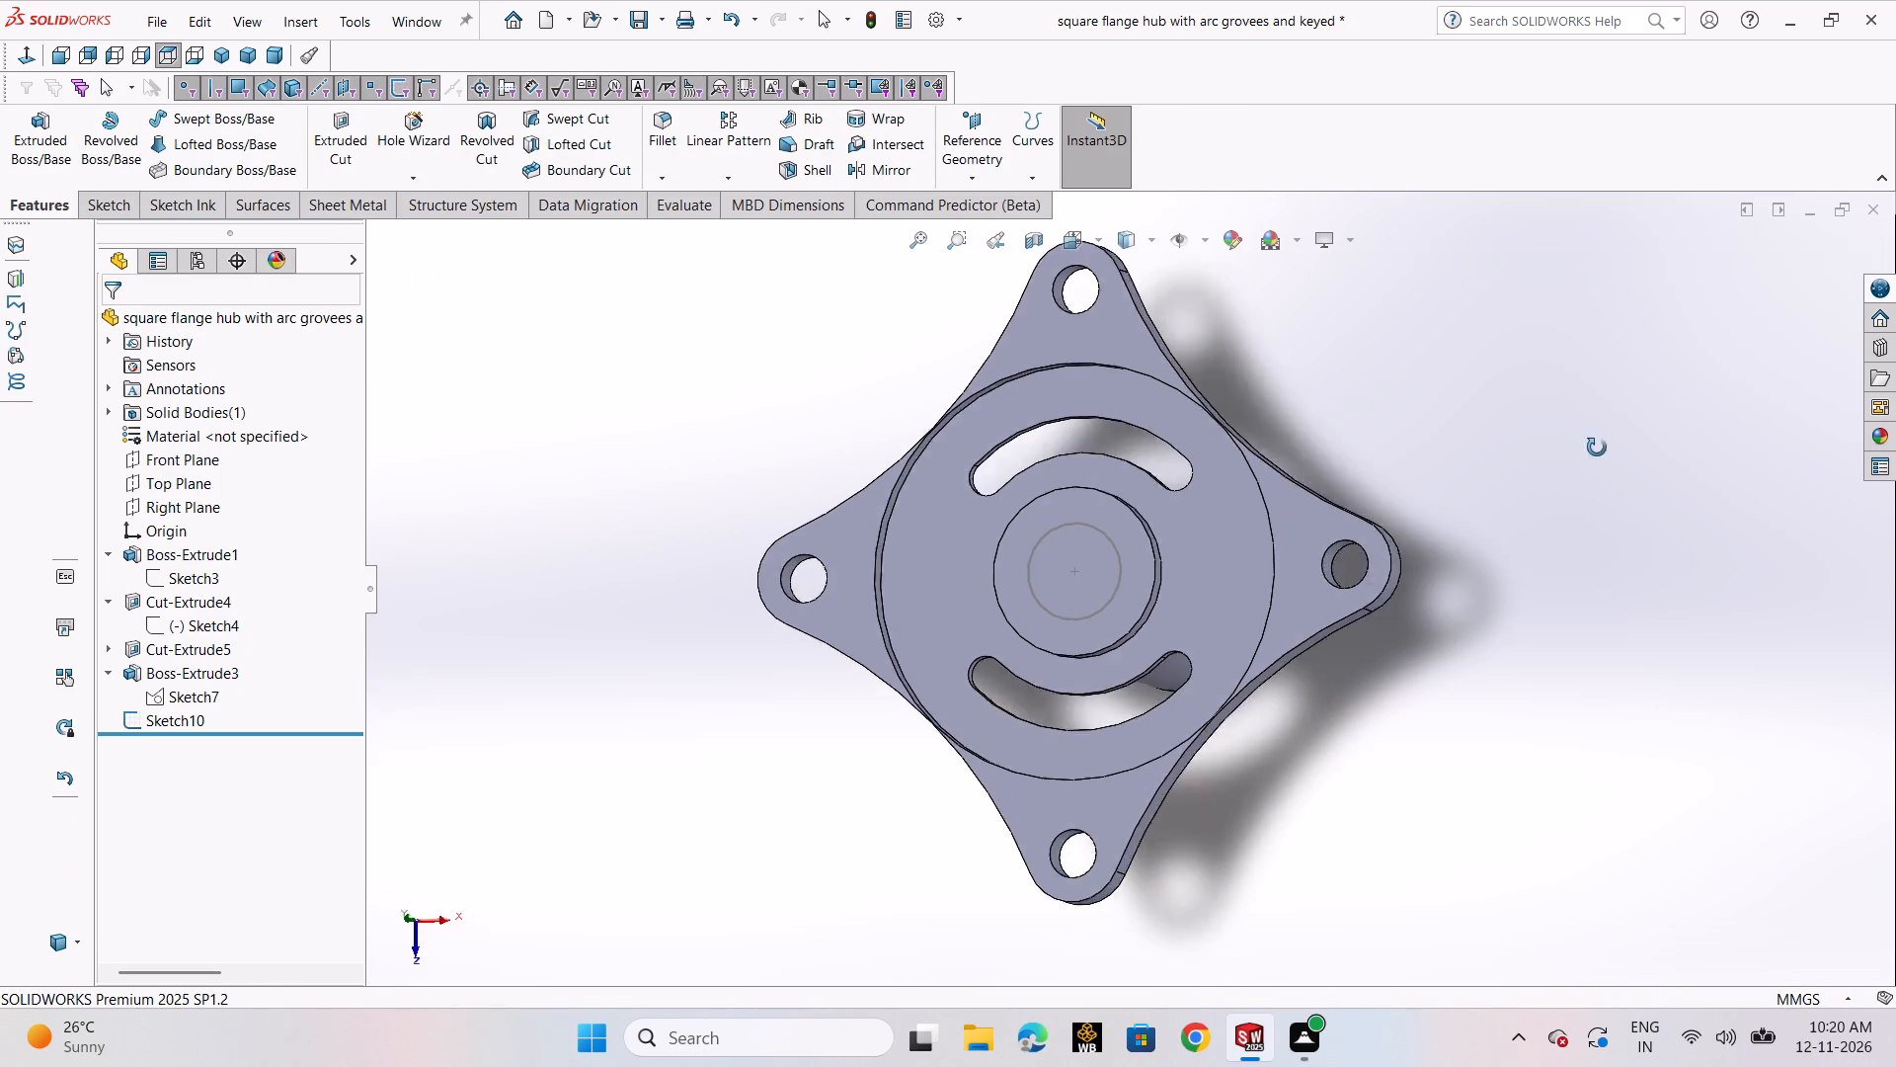
{"action": "middle_click_drag", "start_coordinate": [1597, 448], "coordinate": [1597, 404]}
{"action": "left_click", "coordinate": [322, 144]}
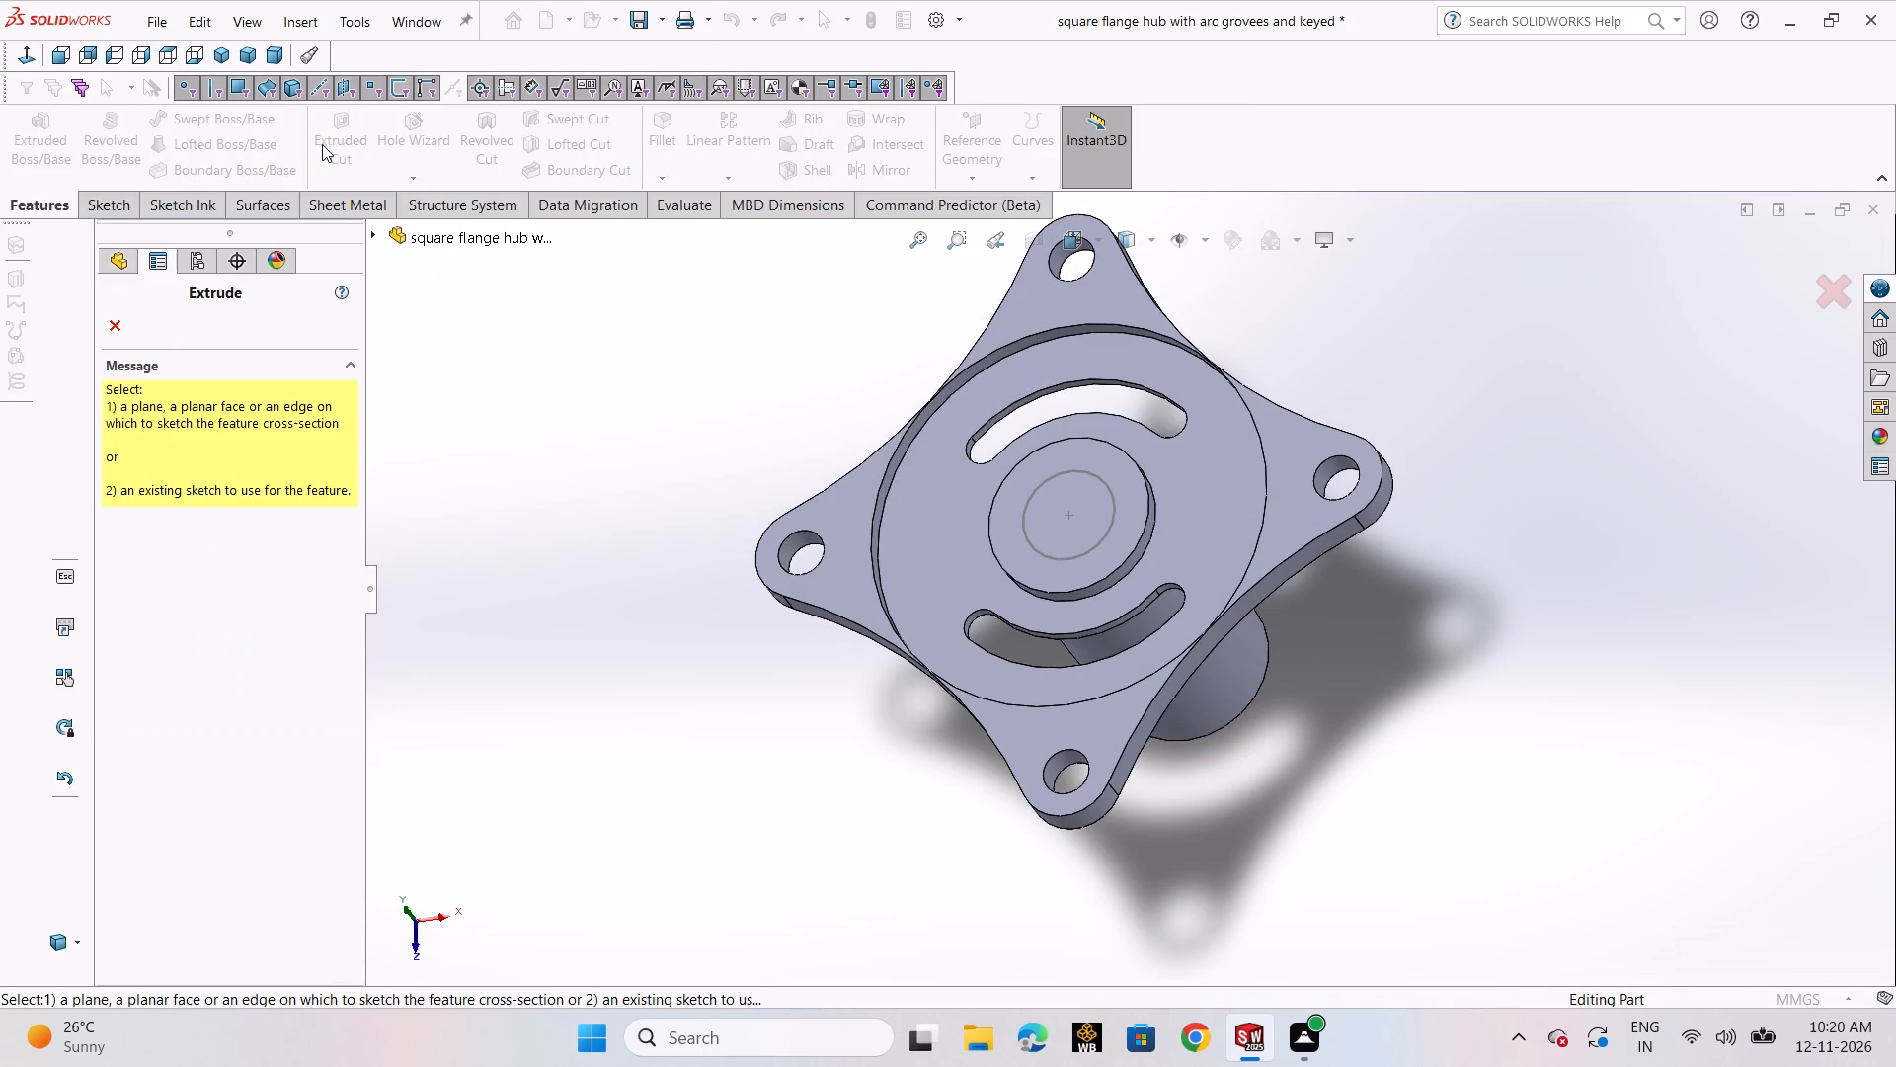
{"action": "left_click", "coordinate": [1035, 554]}
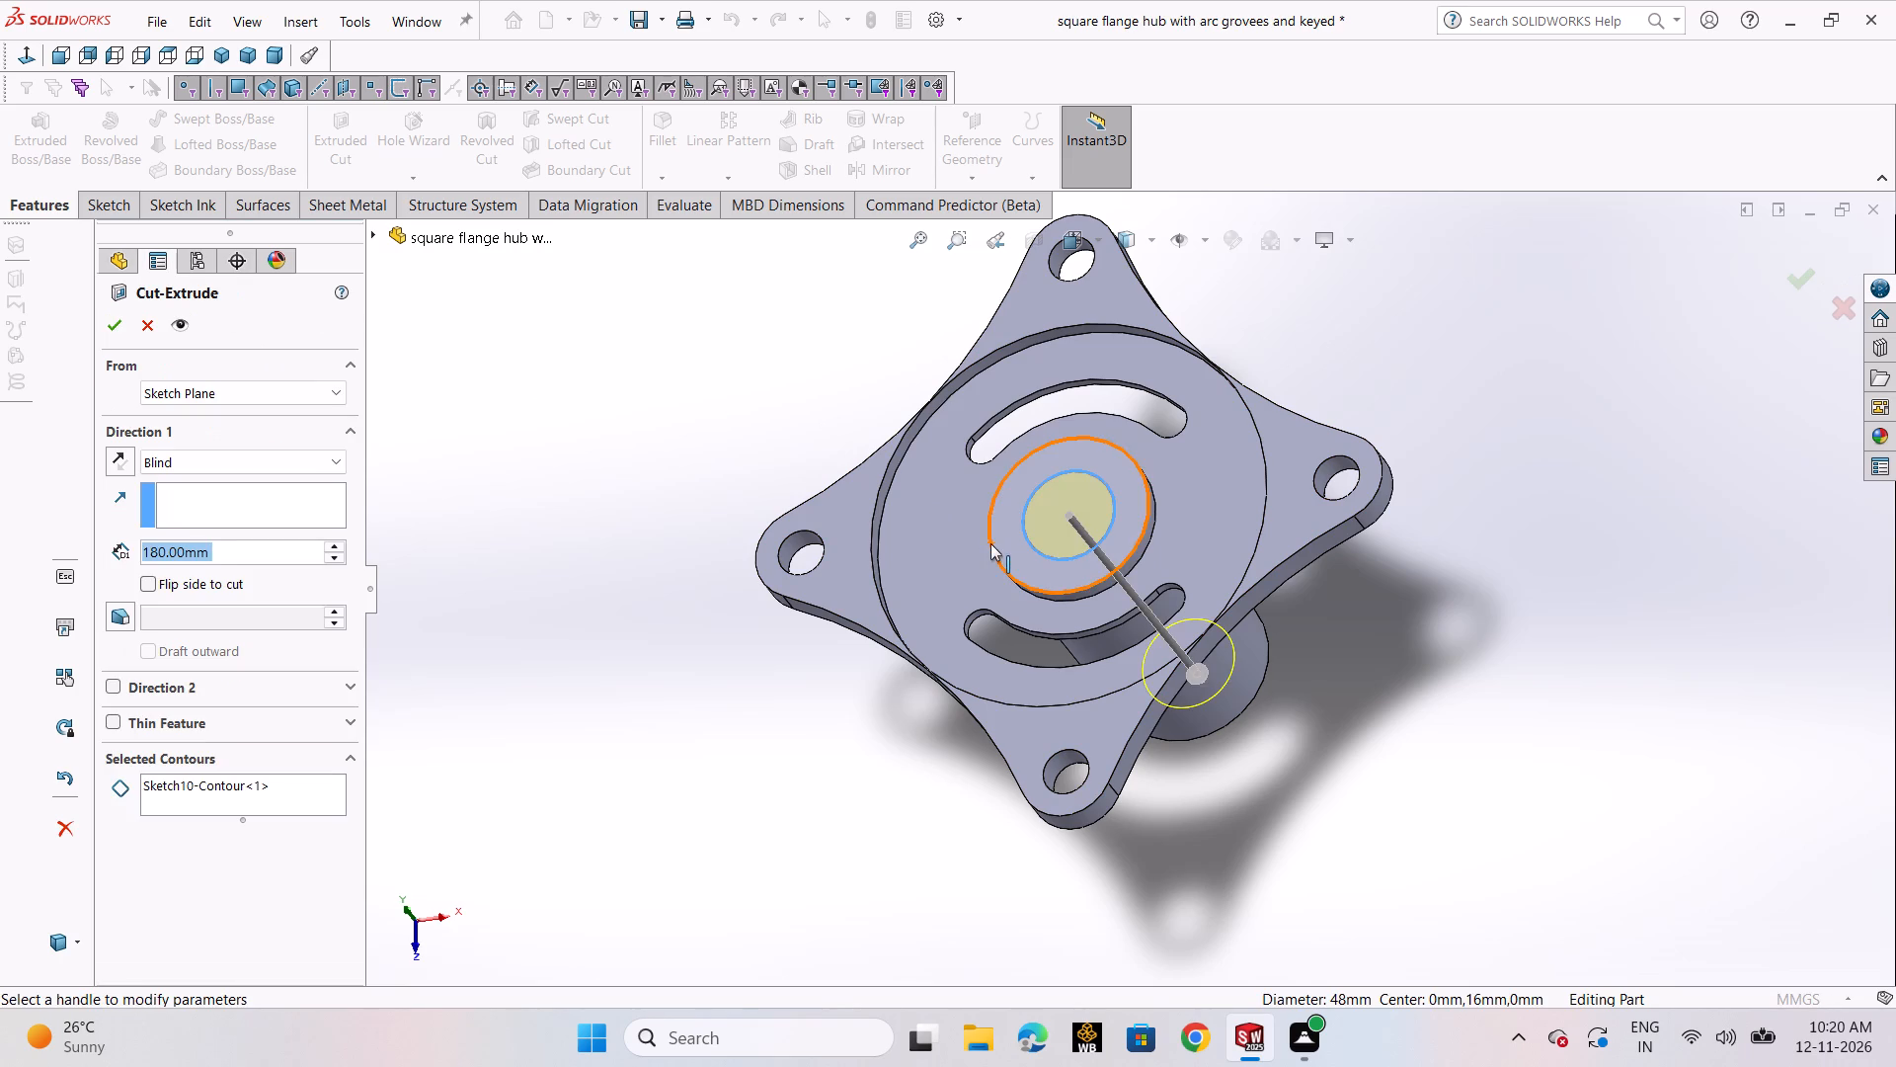
{"action": "left_click", "coordinate": [107, 337]}
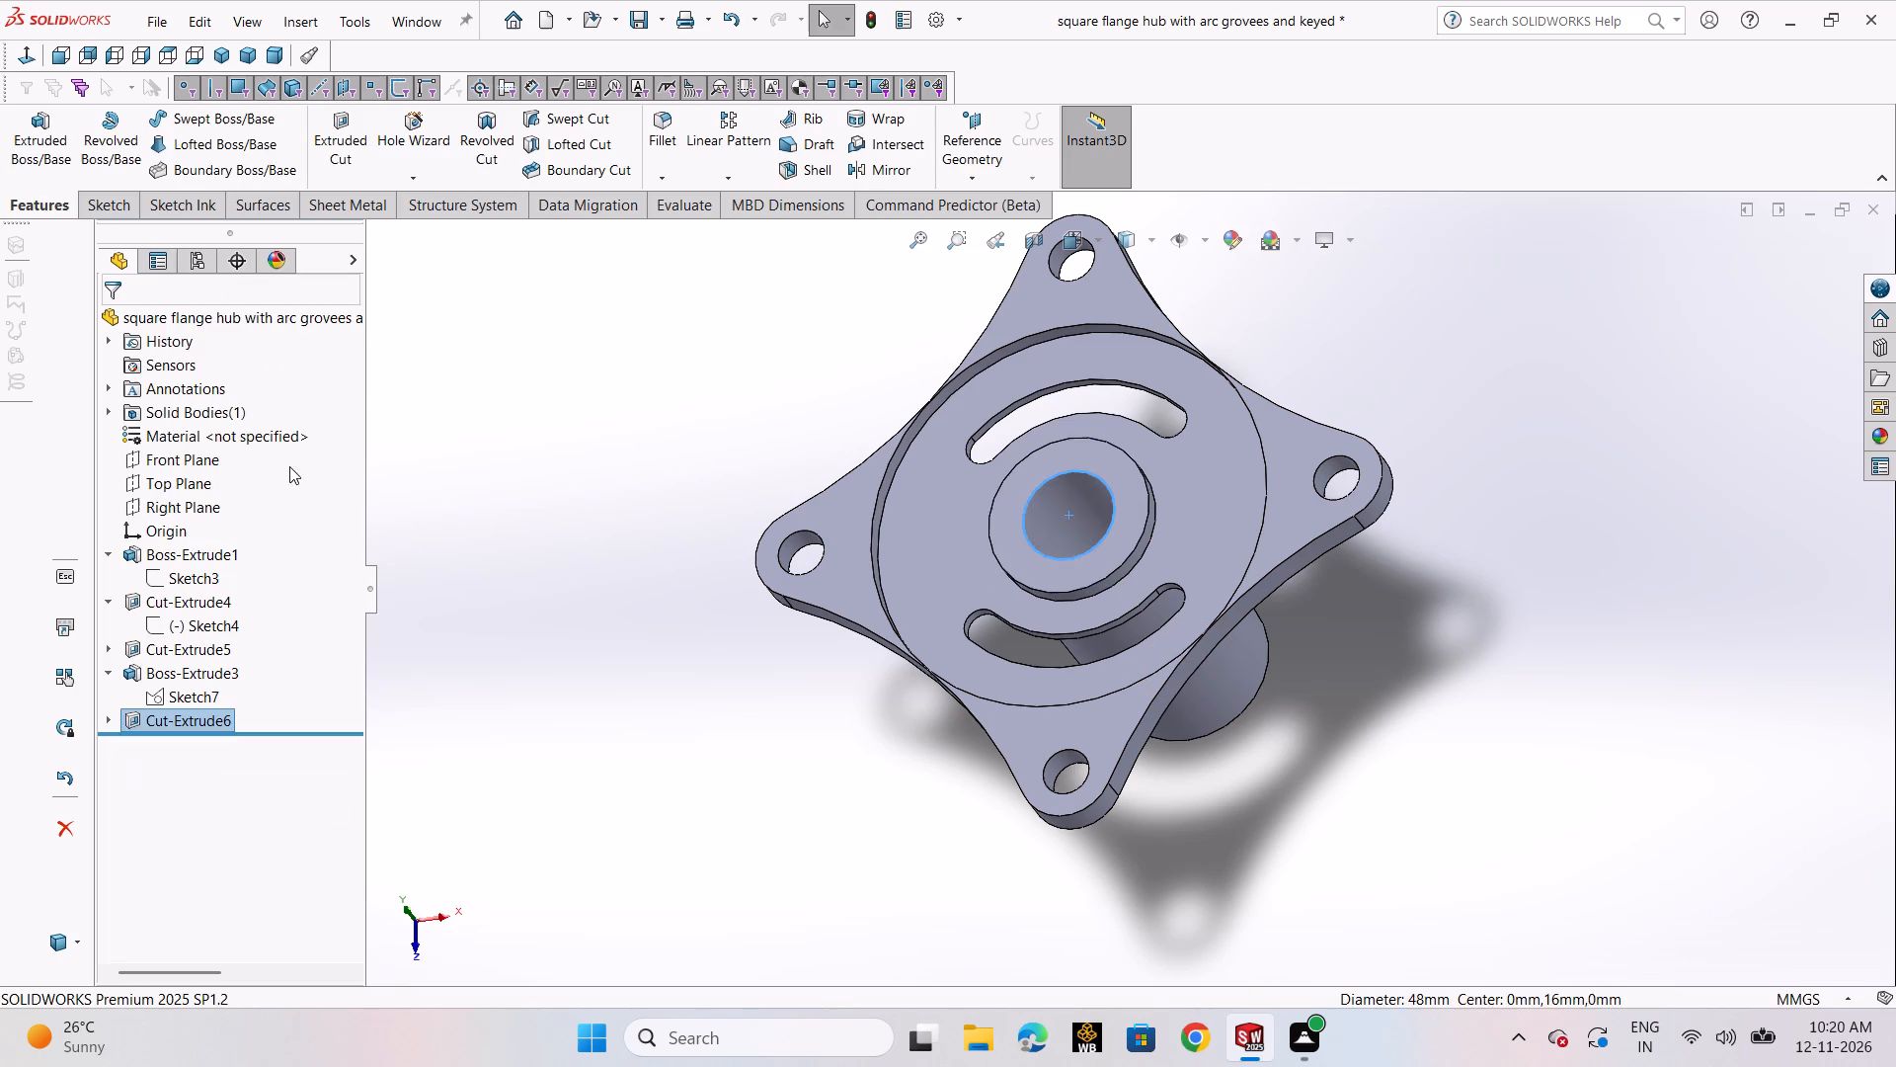
{"action": "left_click", "coordinate": [492, 478]}
Start a sketch on the hub's annular end face and draw a corner rectangle about 5 by 15 mm across the bore's edge.
{"action": "left_click", "coordinate": [1129, 502]}
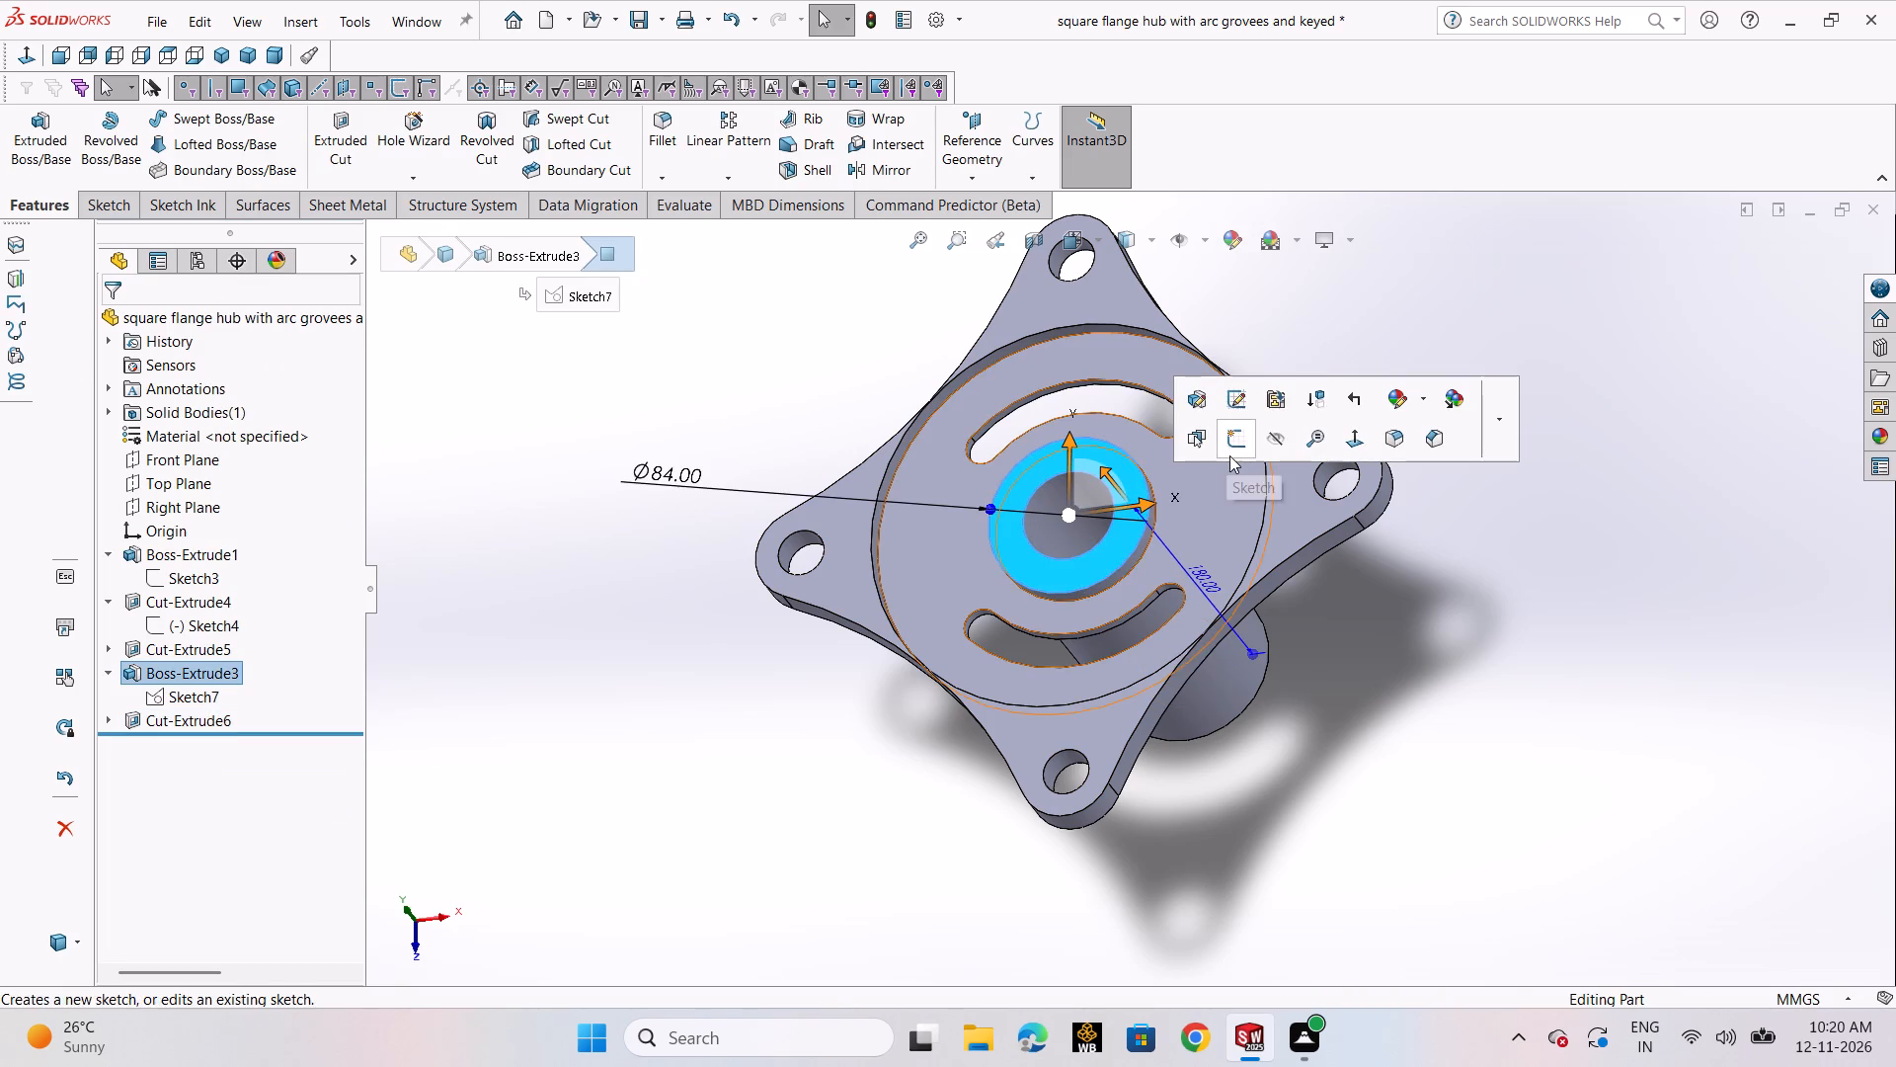
{"action": "left_click", "coordinate": [1231, 451]}
{"action": "scroll", "coordinate": [1196, 608], "scroll_direction": "down", "scroll_amount": 4}
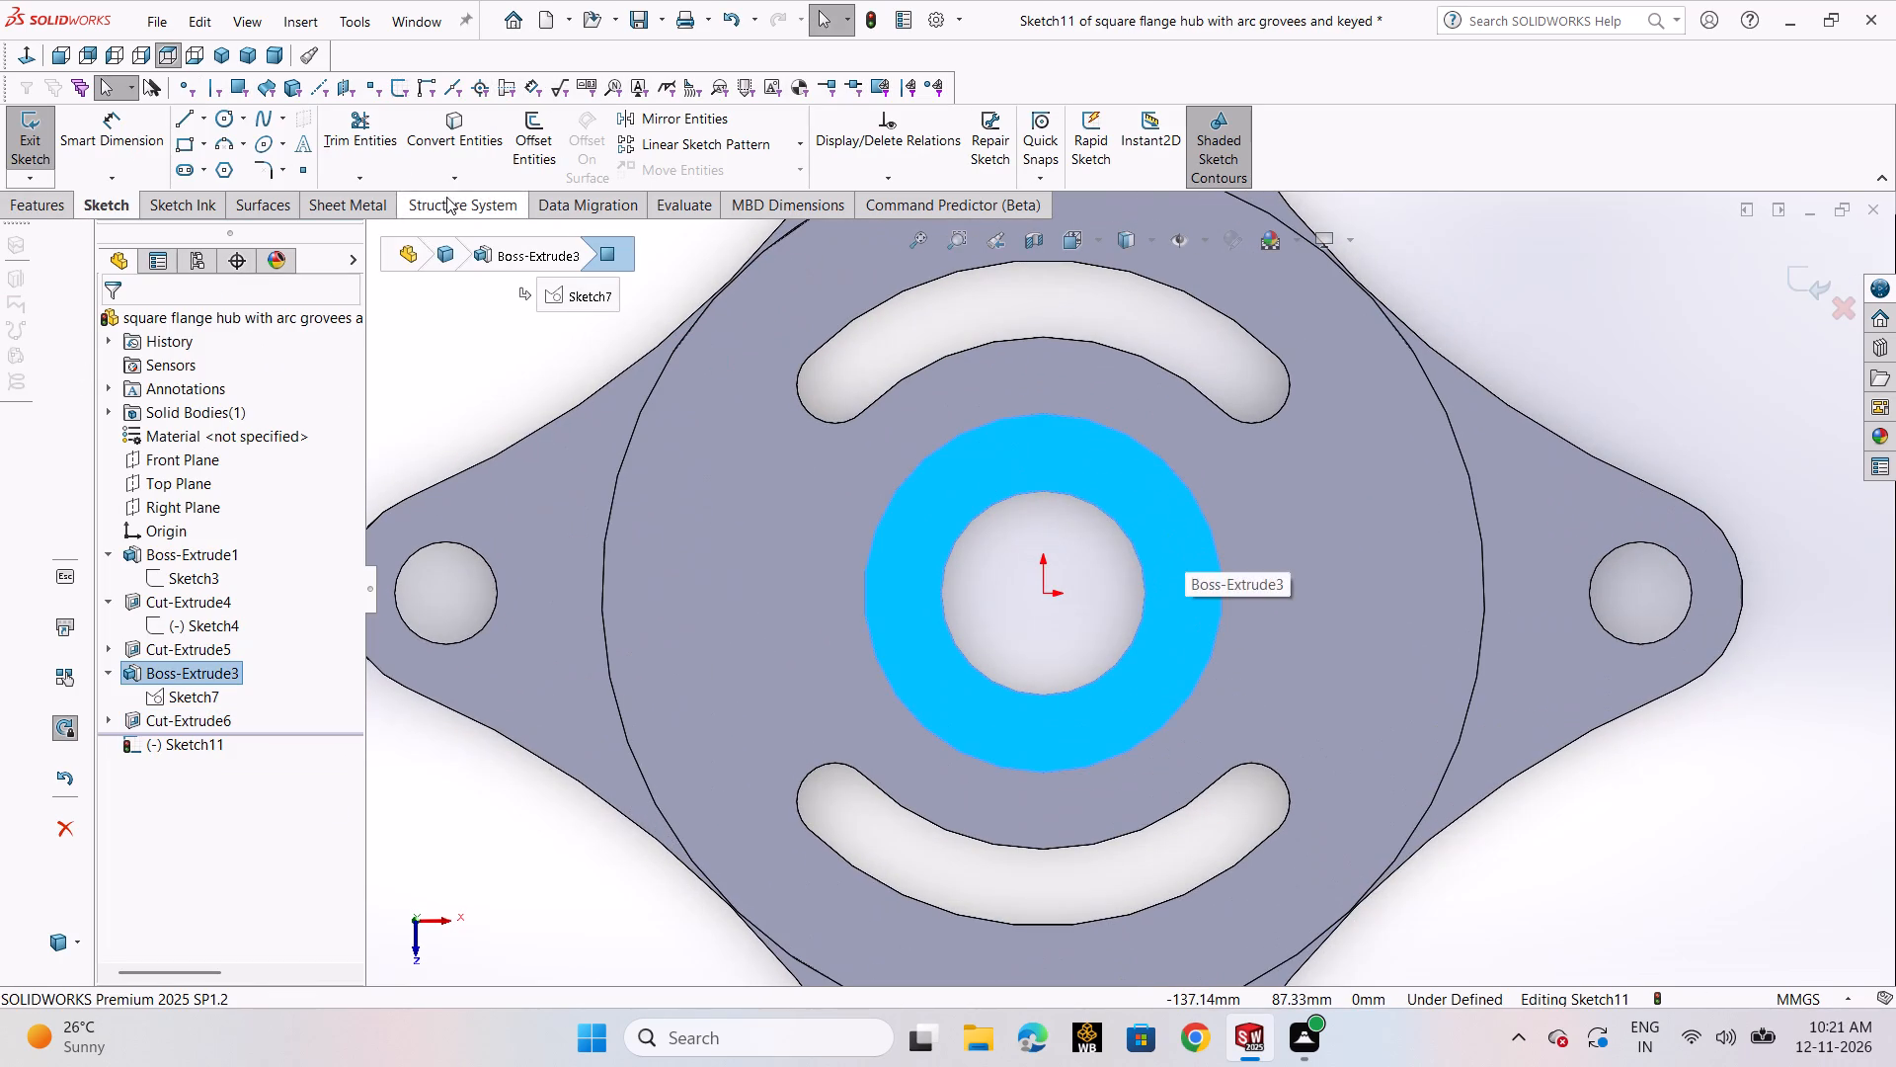
{"action": "left_click", "coordinate": [182, 145]}
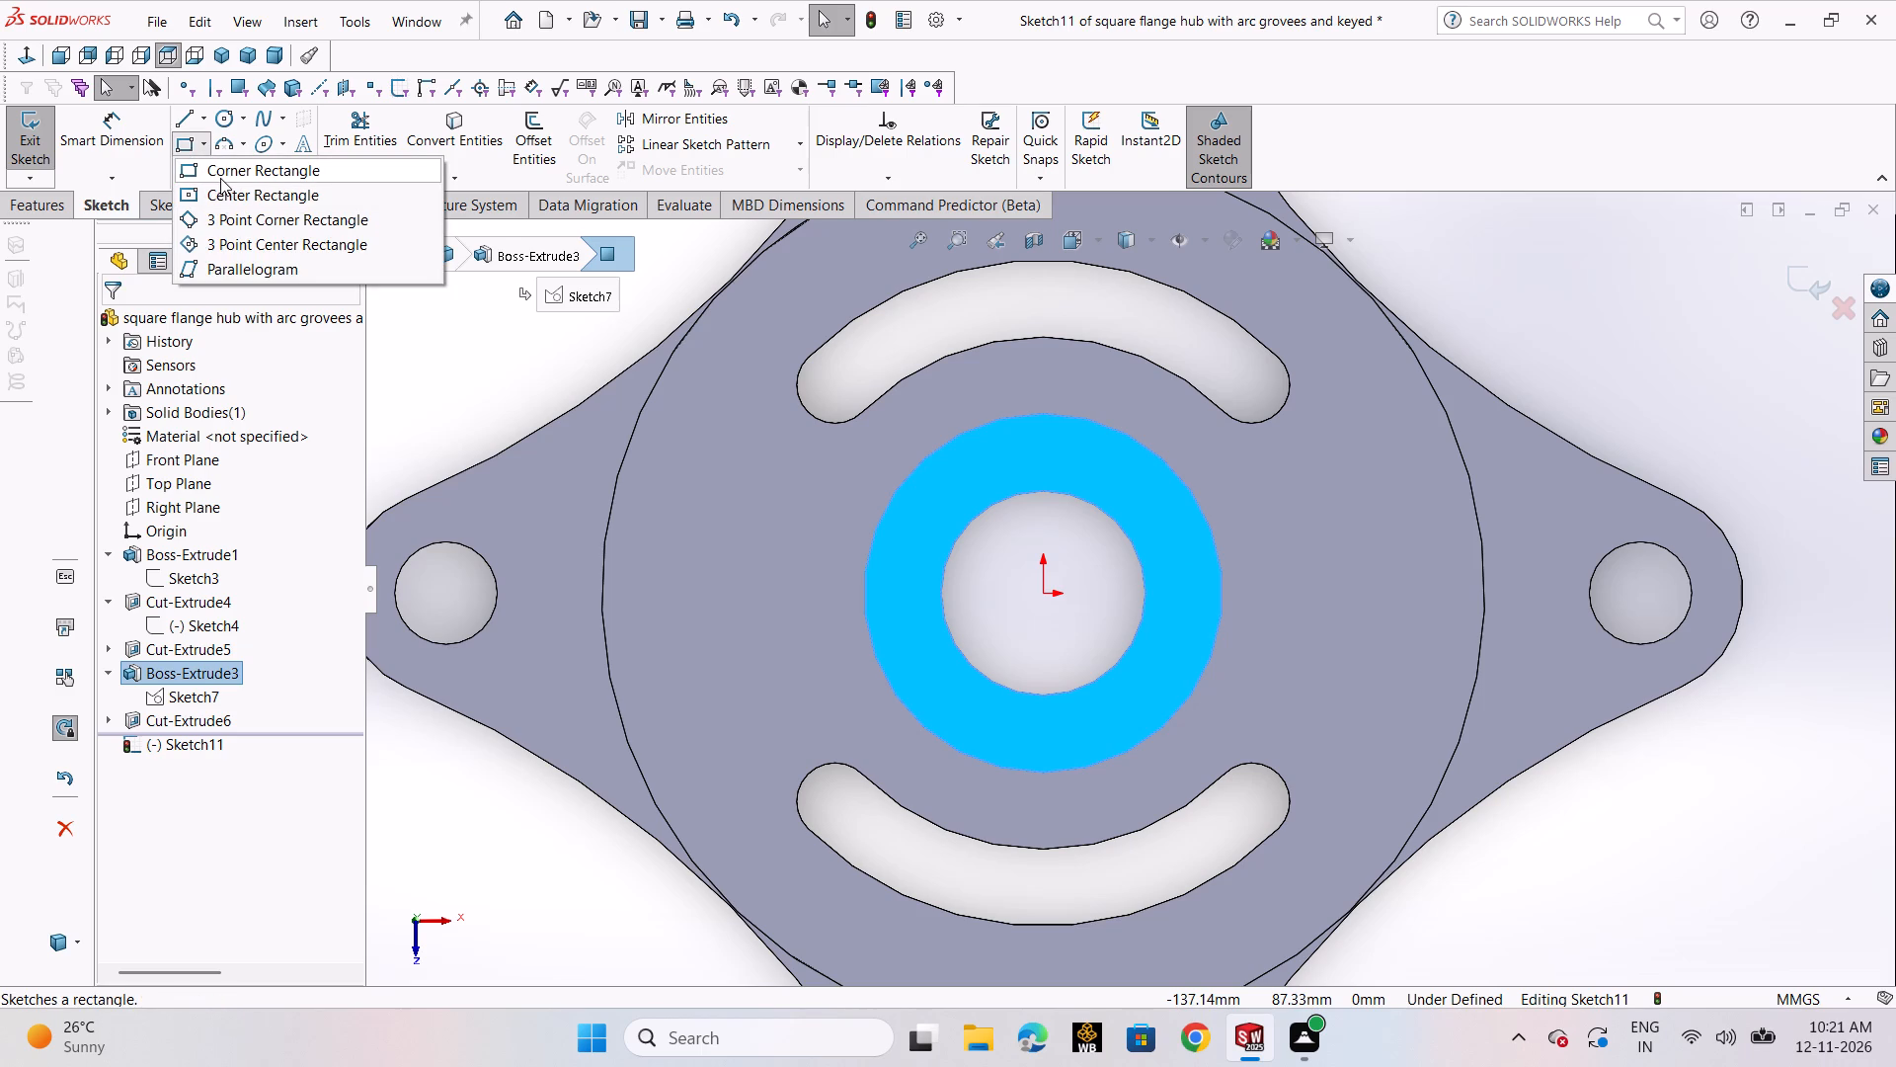
{"action": "left_click", "coordinate": [220, 178]}
{"action": "scroll", "coordinate": [1054, 718], "scroll_direction": "down", "scroll_amount": 1}
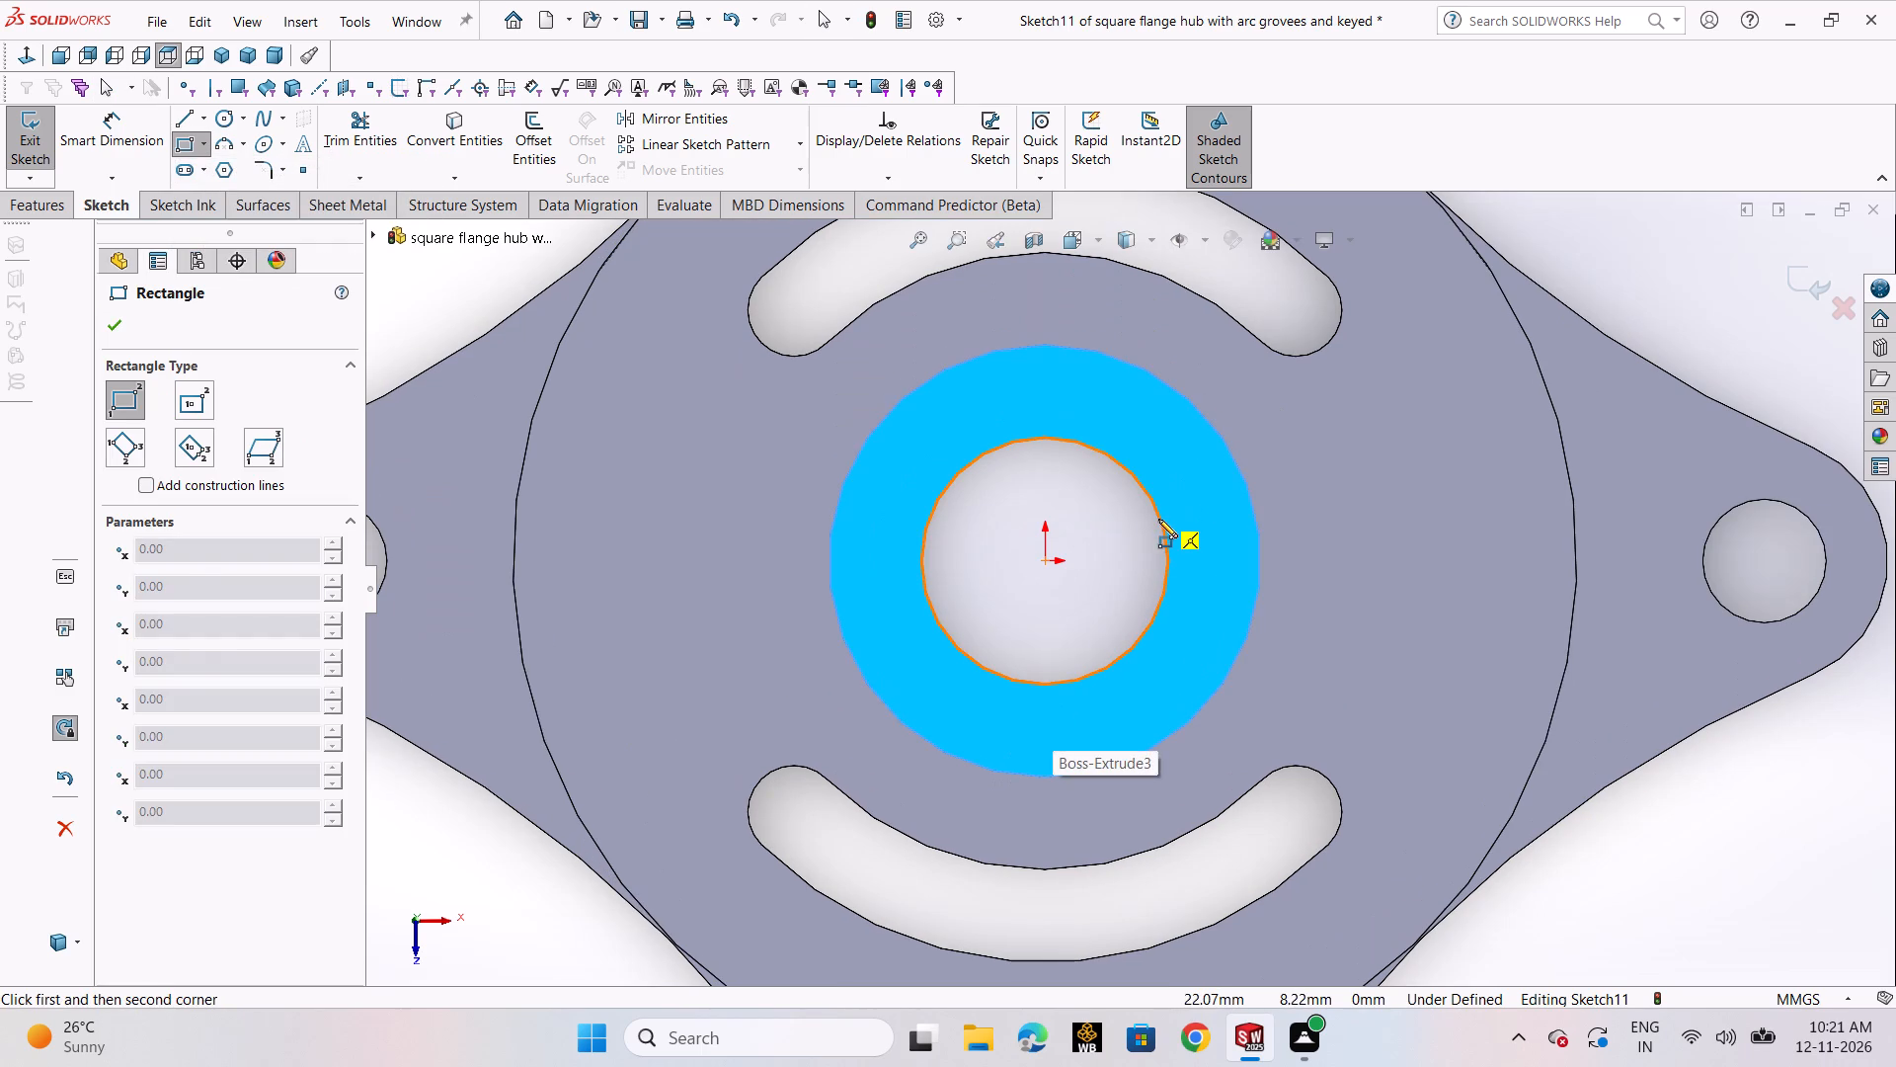
{"action": "left_click", "coordinate": [1158, 519]}
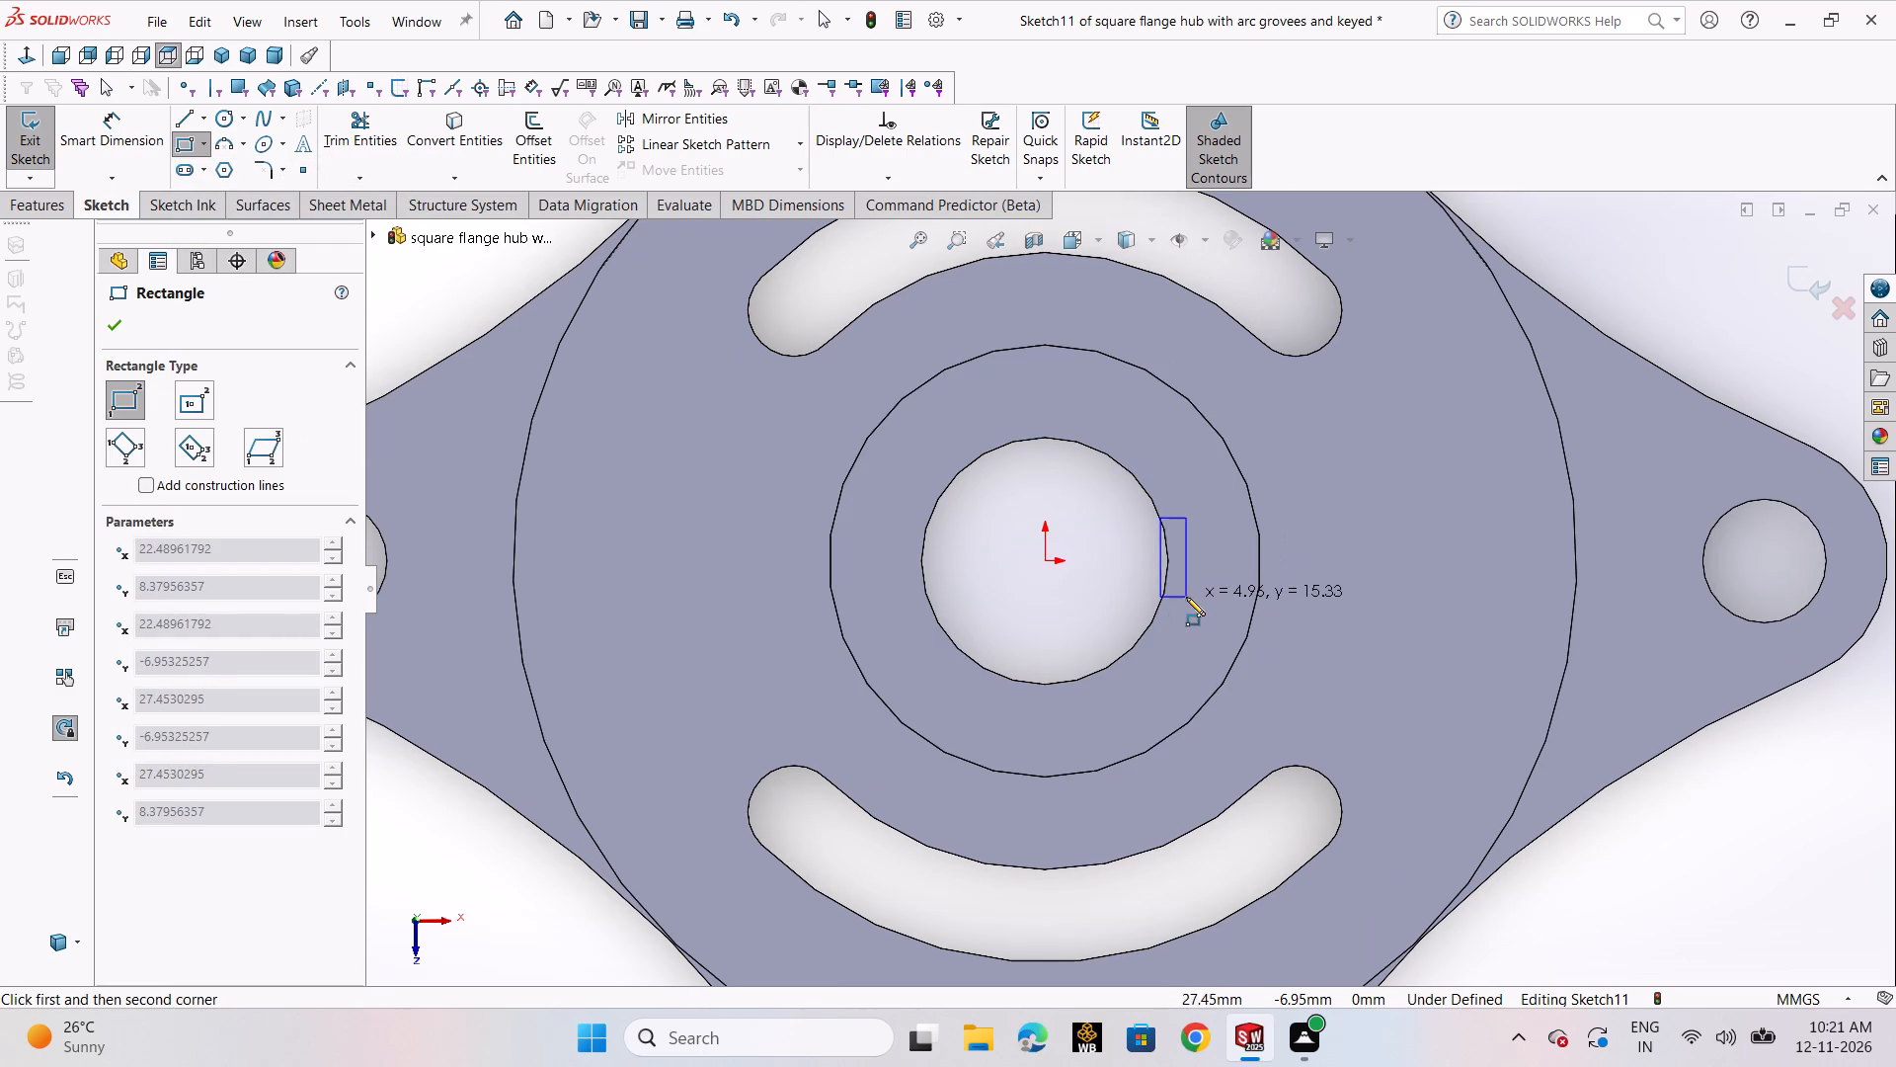
{"action": "left_click", "coordinate": [1186, 597]}
{"action": "right_click", "coordinate": [1186, 597]}
{"action": "left_click", "coordinate": [1215, 617]}
Add a horizontal relation between the origin and the midpoint of the keyway rectangle's inner vertical side.
{"action": "scroll", "coordinate": [1198, 561], "scroll_direction": "down", "scroll_amount": 3}
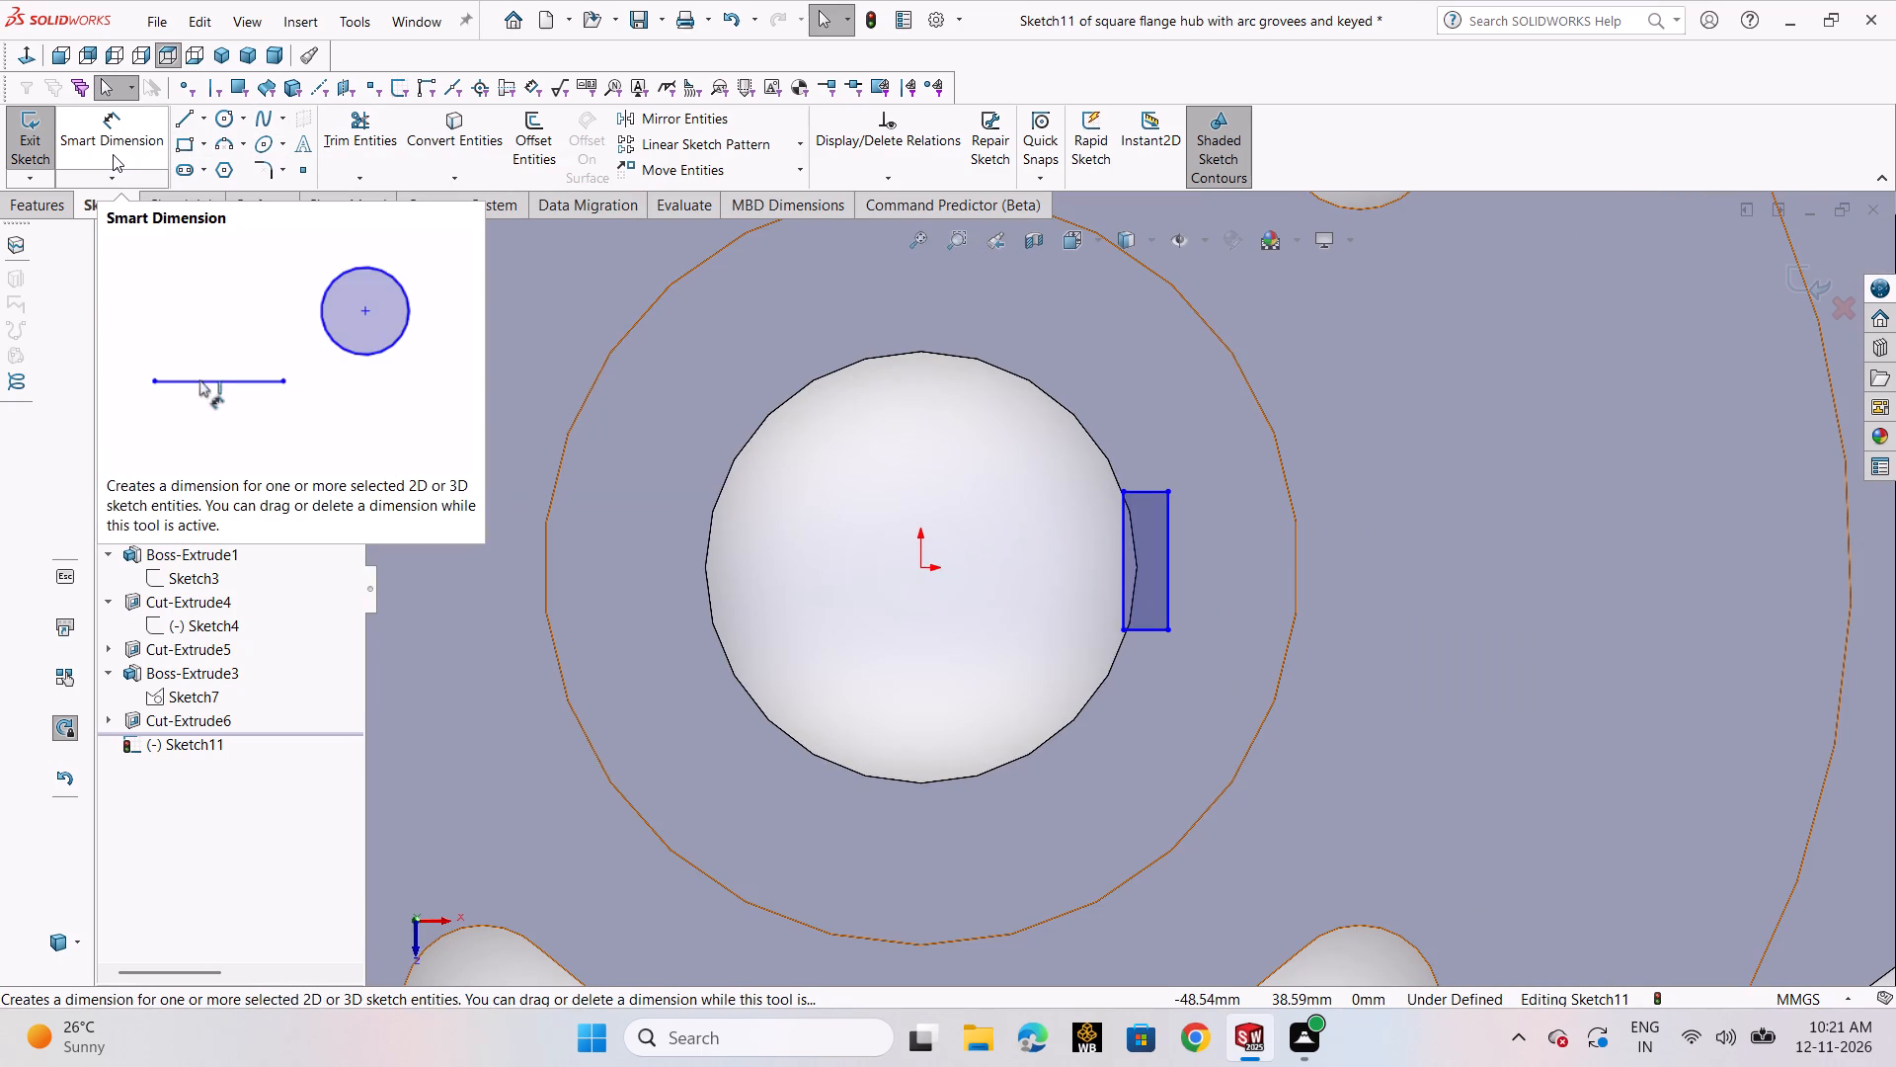
{"action": "left_click", "coordinate": [934, 180]}
{"action": "left_click", "coordinate": [914, 223]}
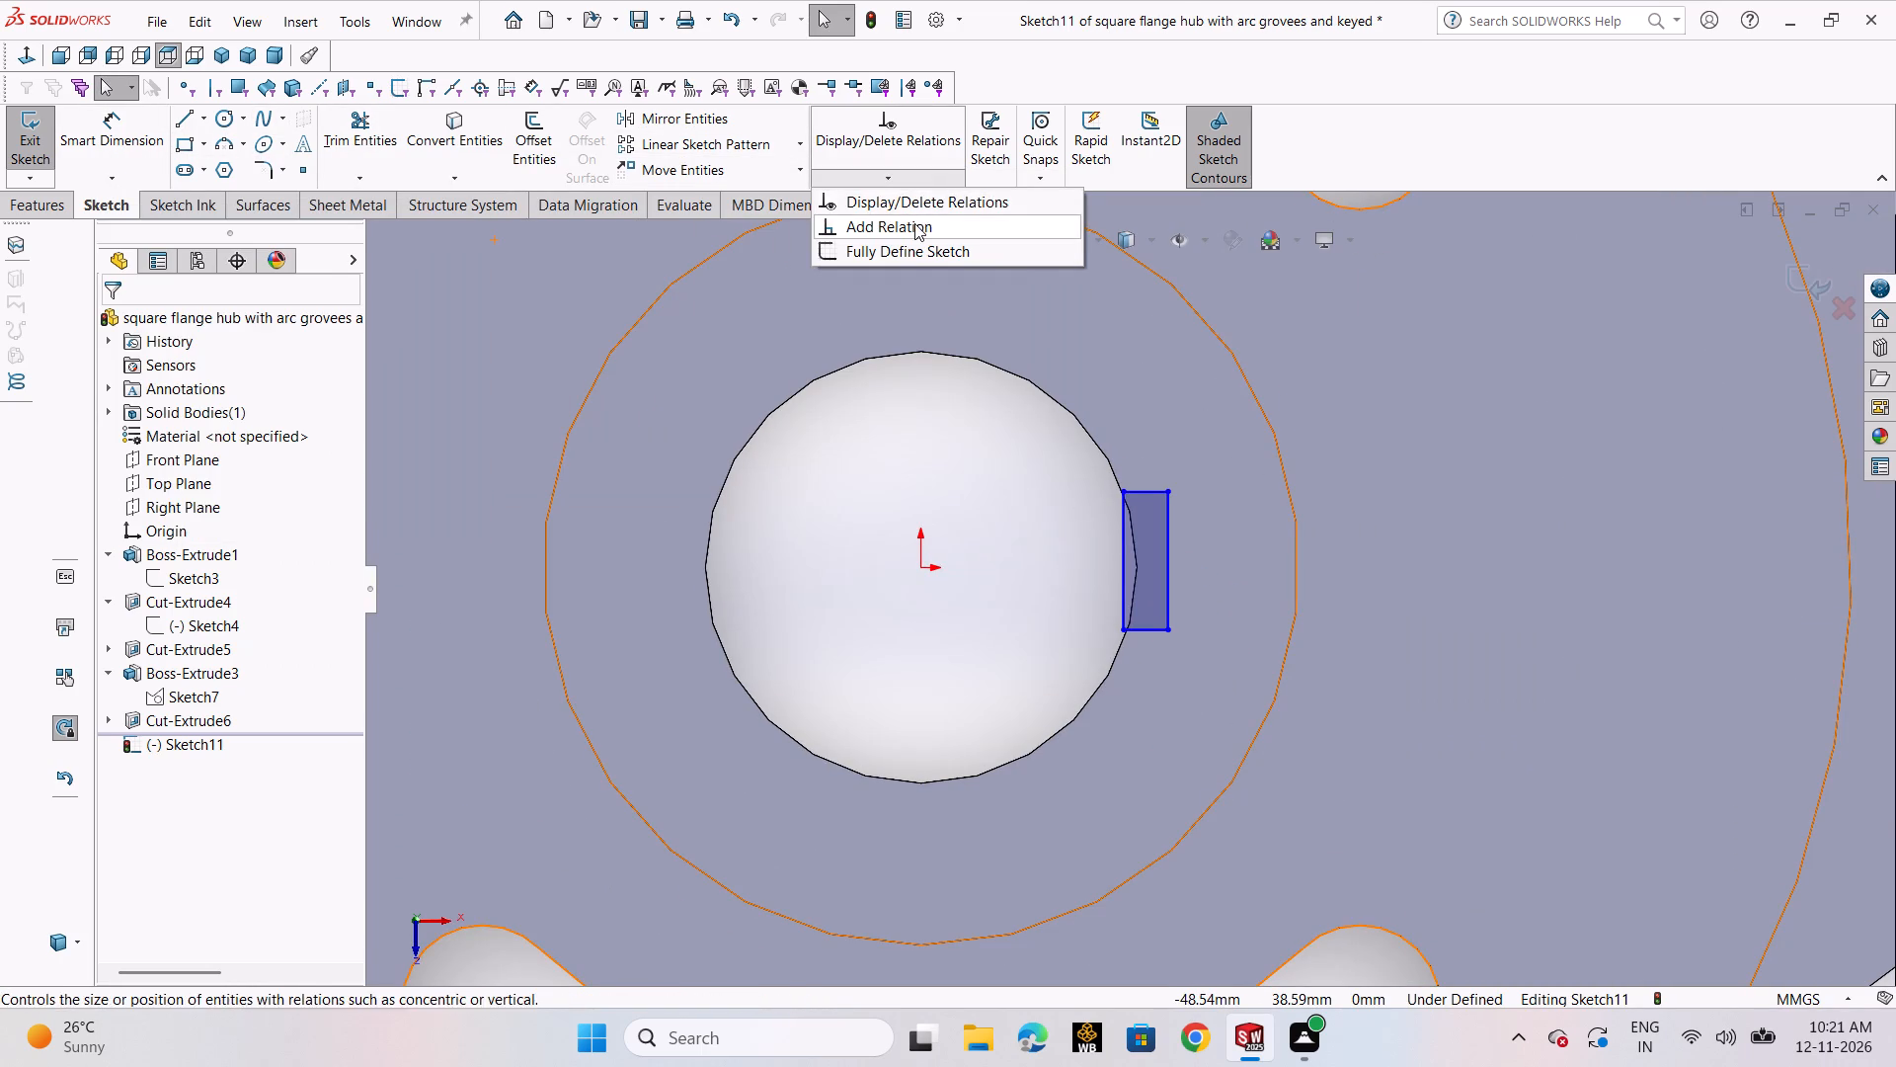
{"action": "left_click", "coordinate": [920, 572]}
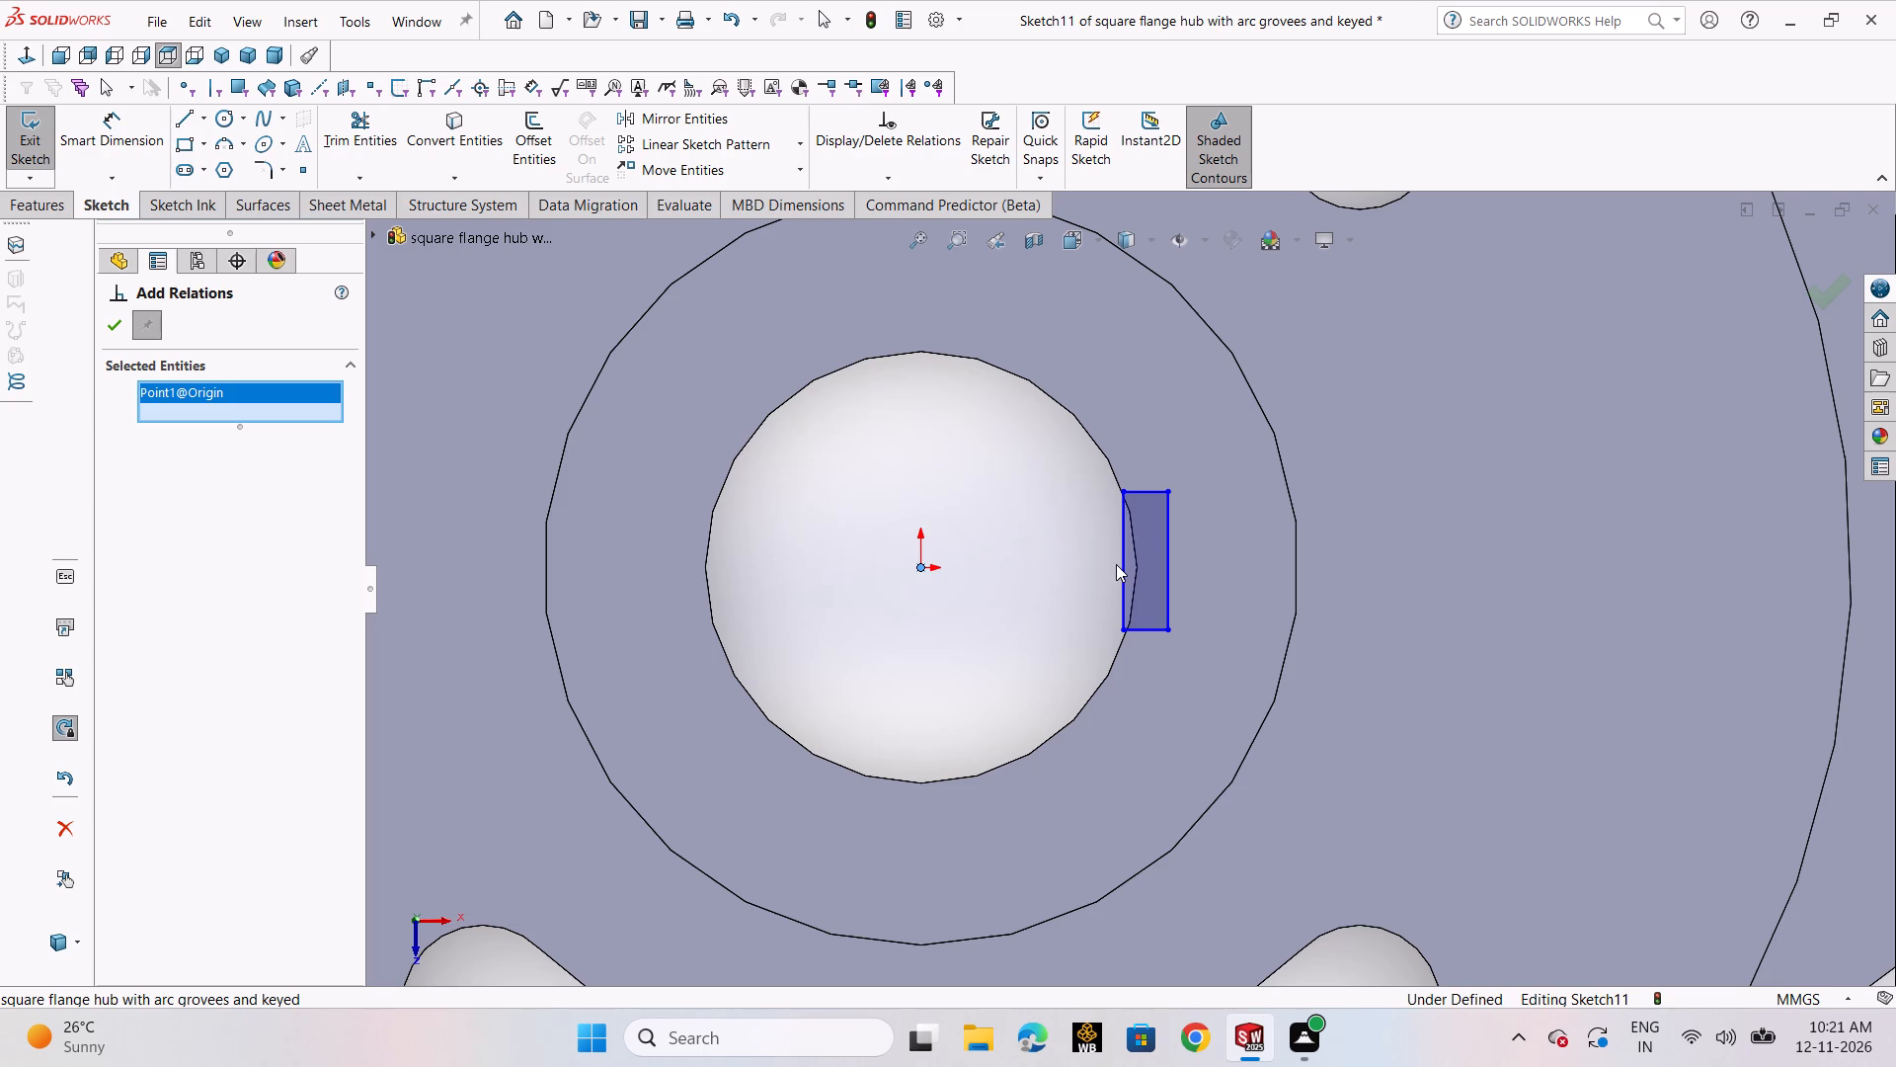
{"action": "left_click", "coordinate": [1125, 559]}
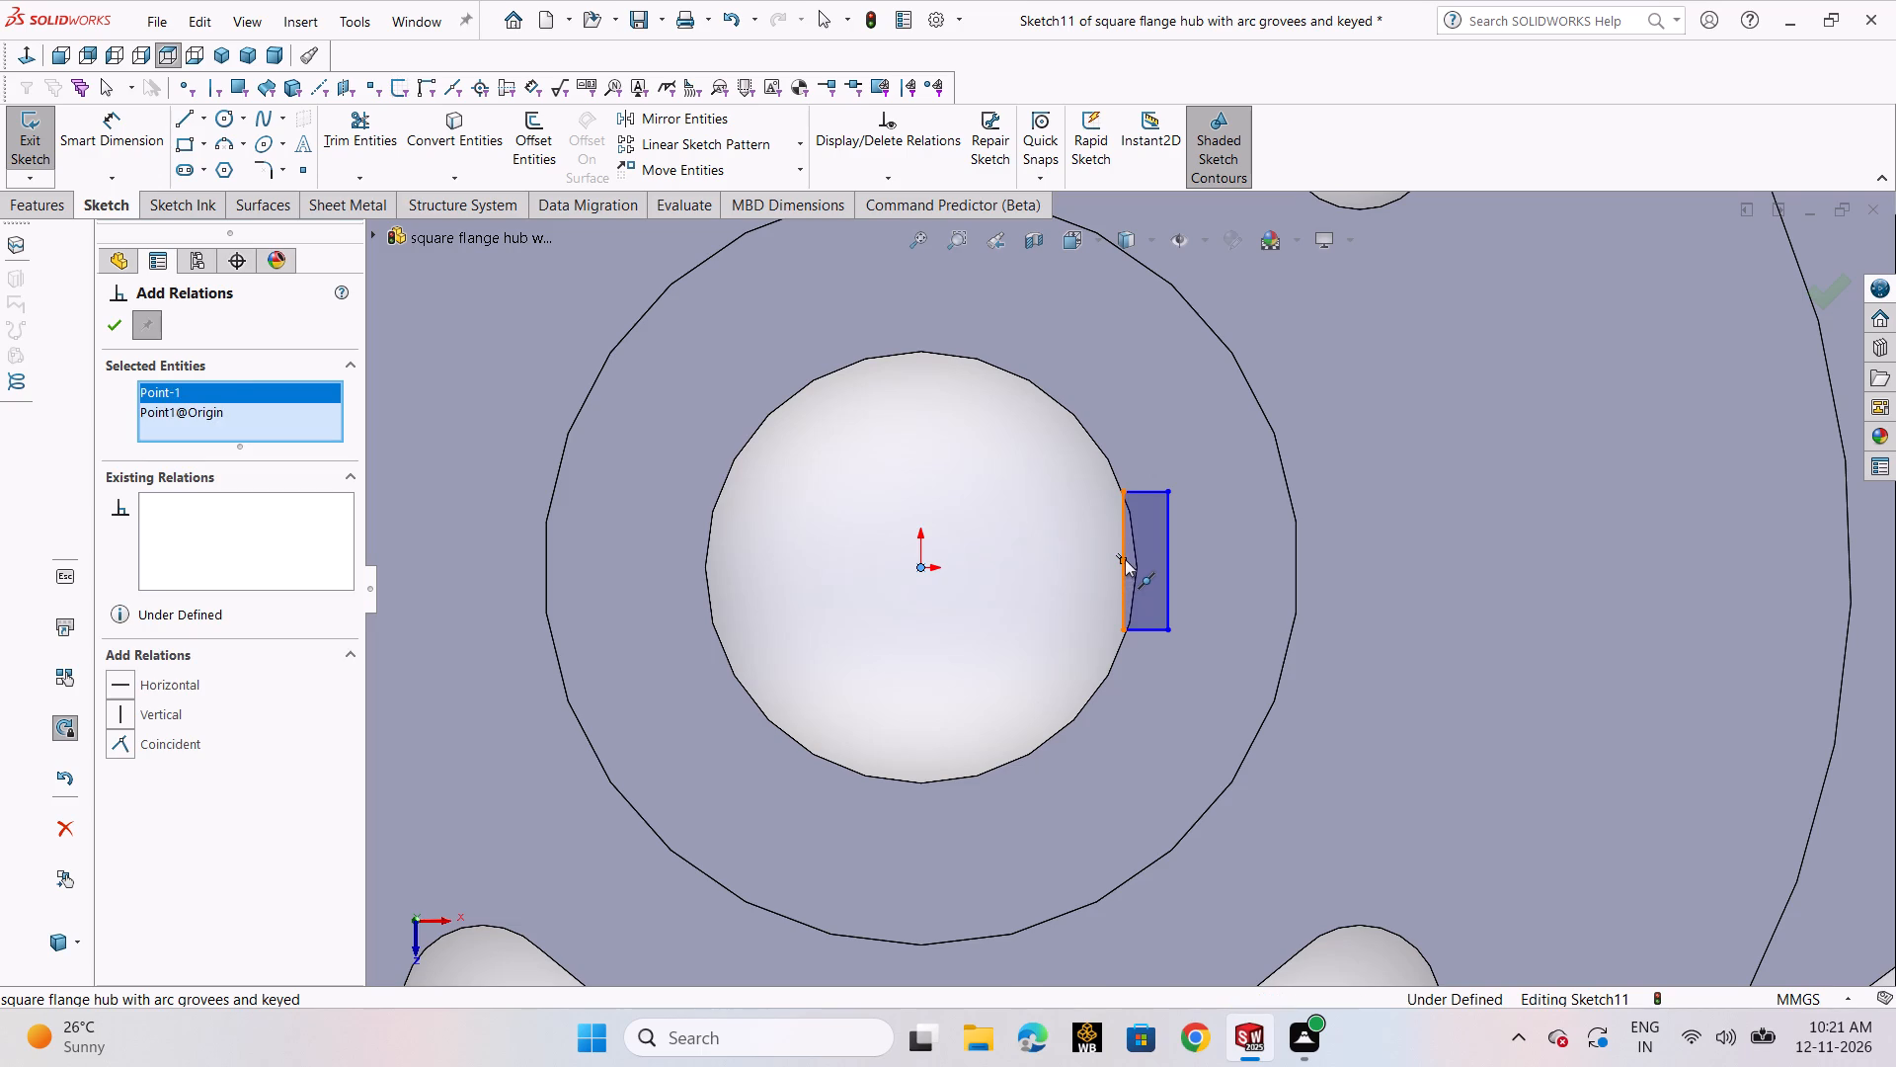
{"action": "left_click", "coordinate": [141, 682]}
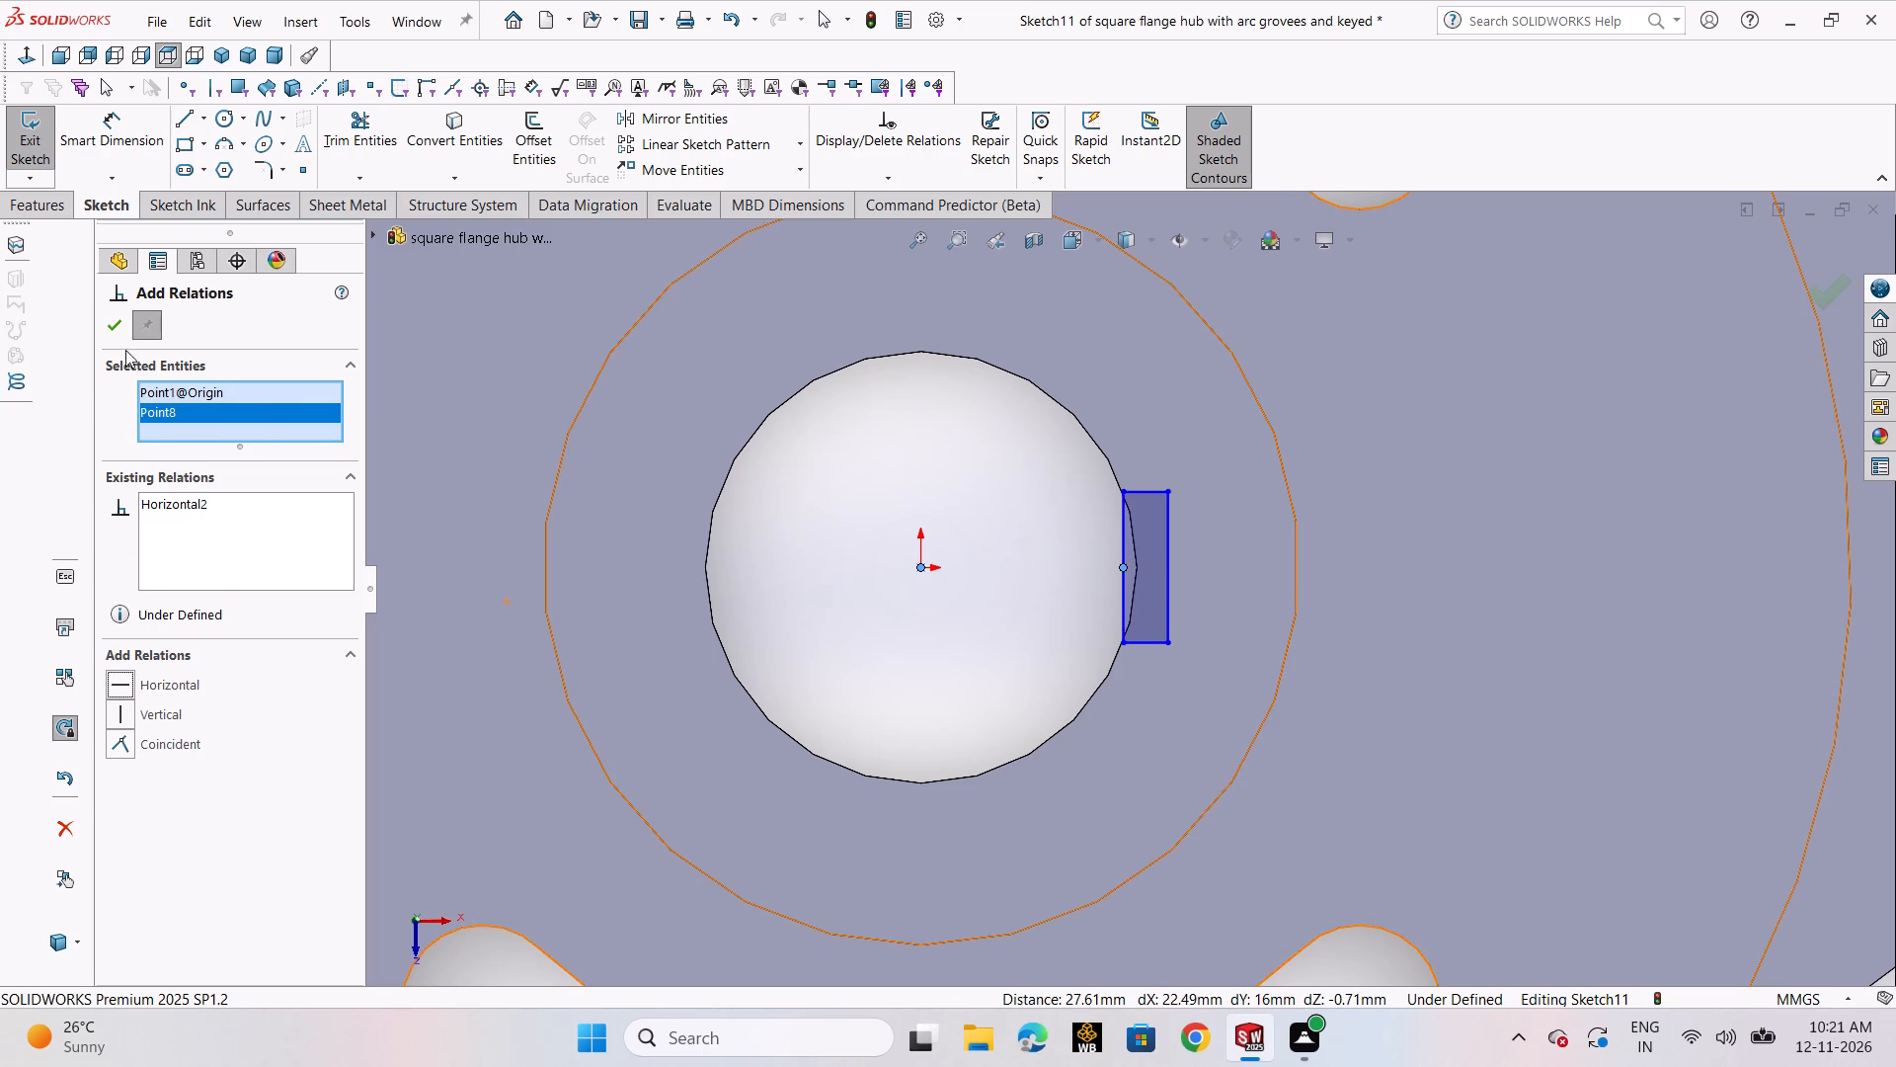
{"action": "left_click", "coordinate": [125, 335]}
Dimension the keyway rectangle 11.94 mm high (3.98*3) and 5.55 mm wide (1.85*3).
{"action": "left_click", "coordinate": [128, 138]}
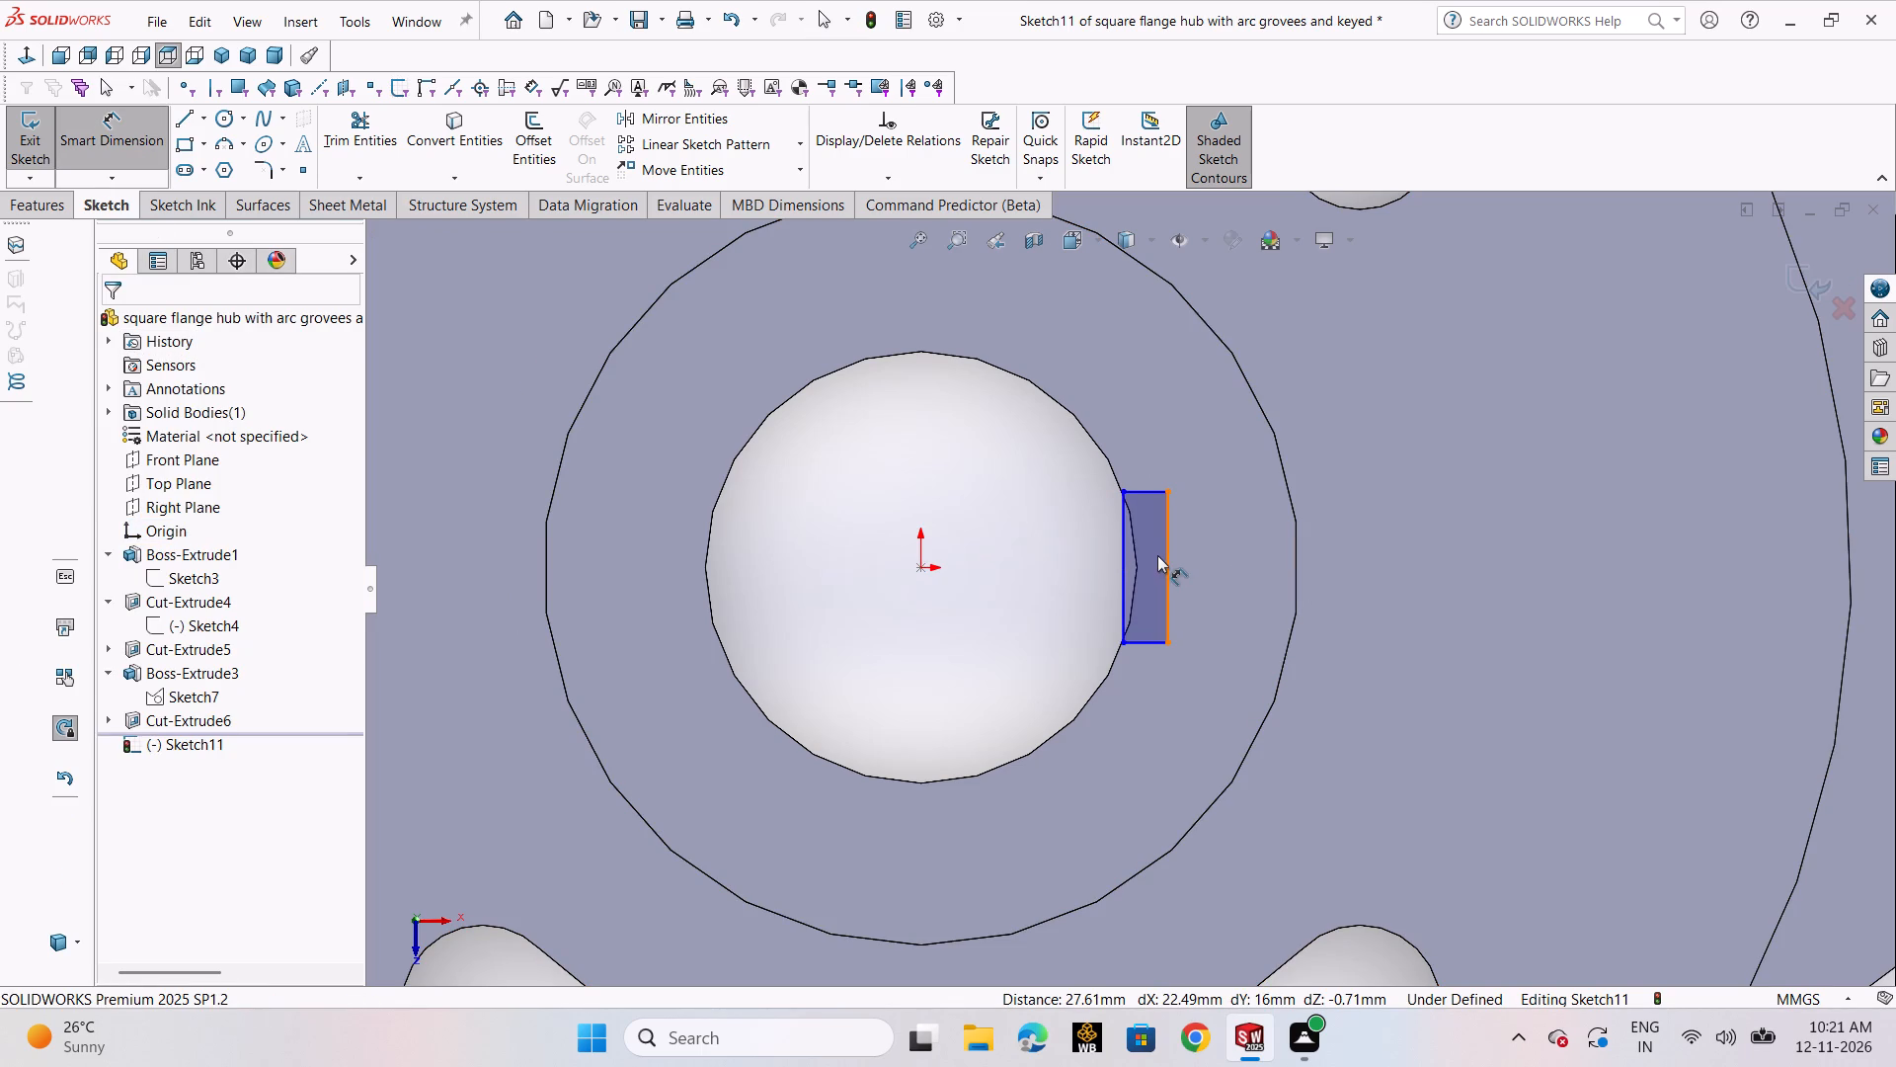
{"action": "left_click", "coordinate": [1168, 567]}
{"action": "left_click", "coordinate": [1231, 554]}
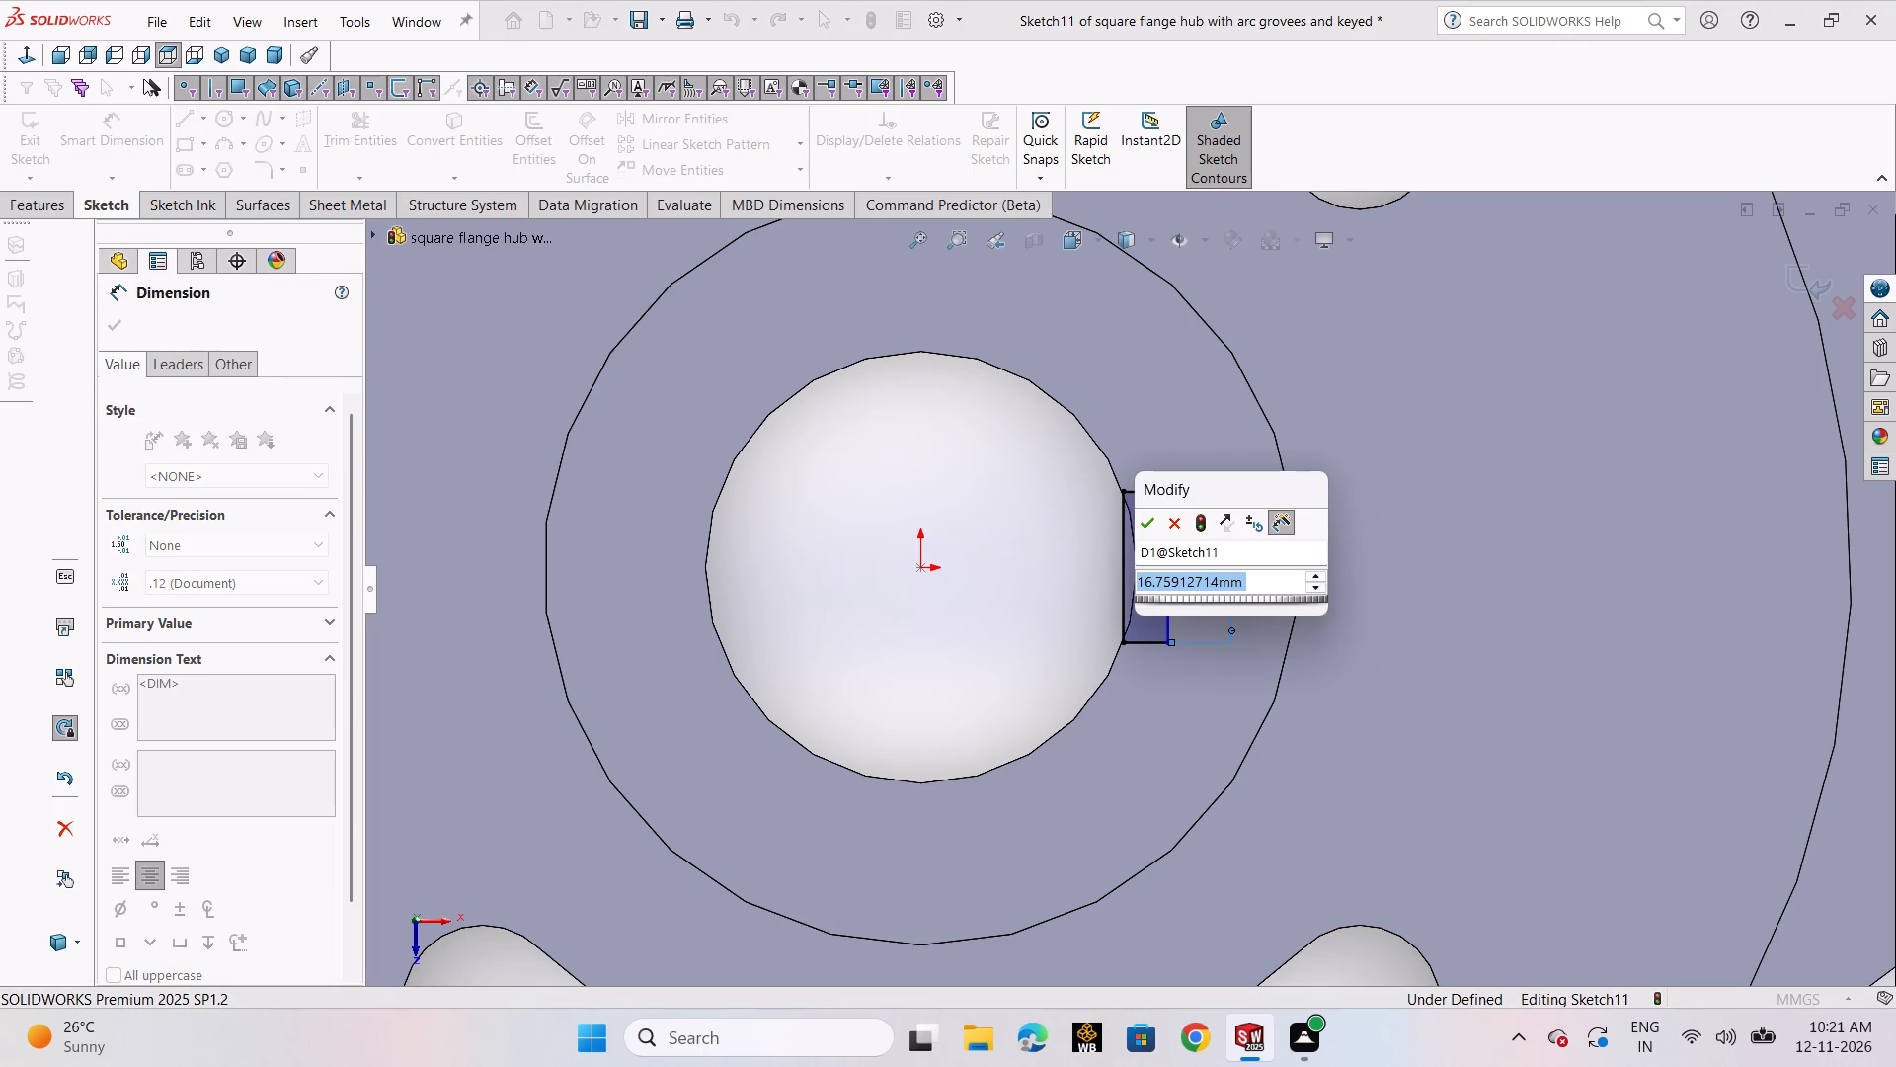
{"action": "type", "text": "3.98*3"}
{"action": "key", "text": "Return"}
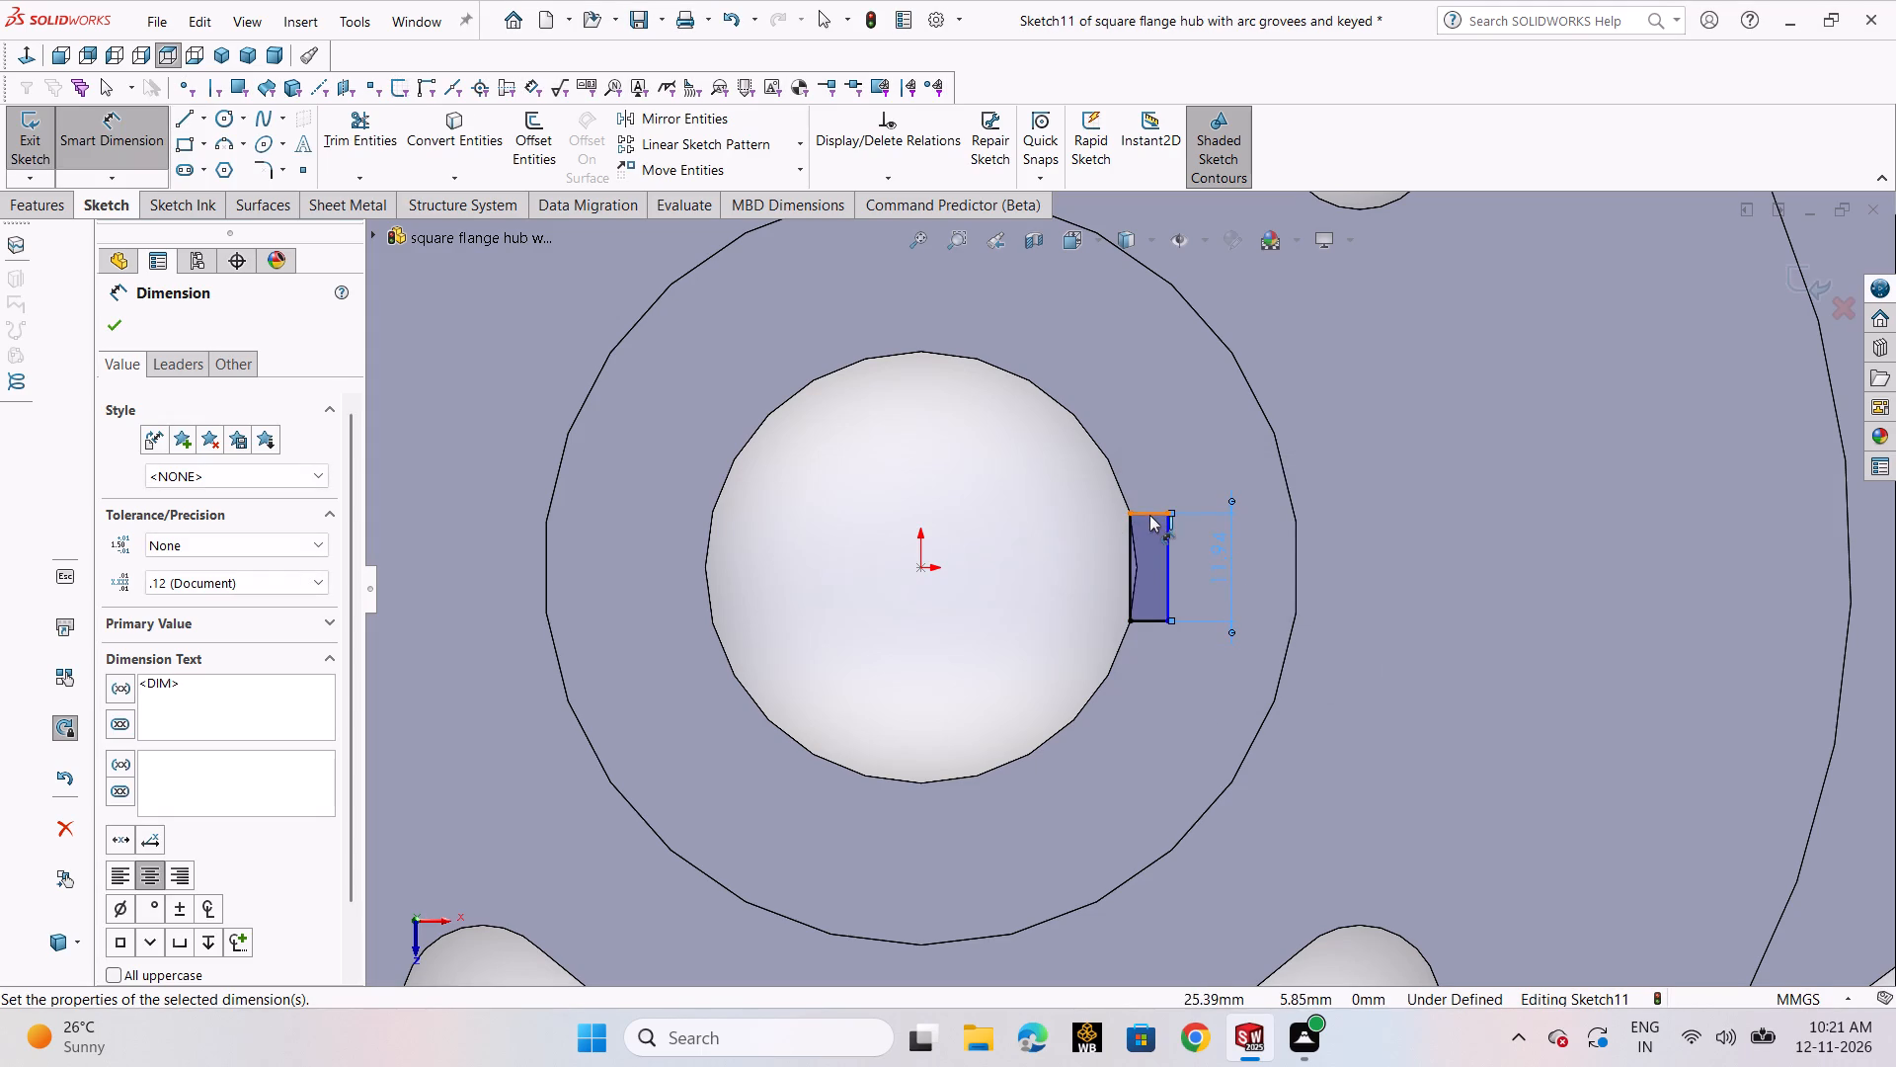
{"action": "left_click", "coordinate": [1149, 515]}
{"action": "left_click", "coordinate": [1160, 468]}
{"action": "type", "text": "1.8"}
{"action": "type", "text": "5*3"}
{"action": "key", "text": "Return"}
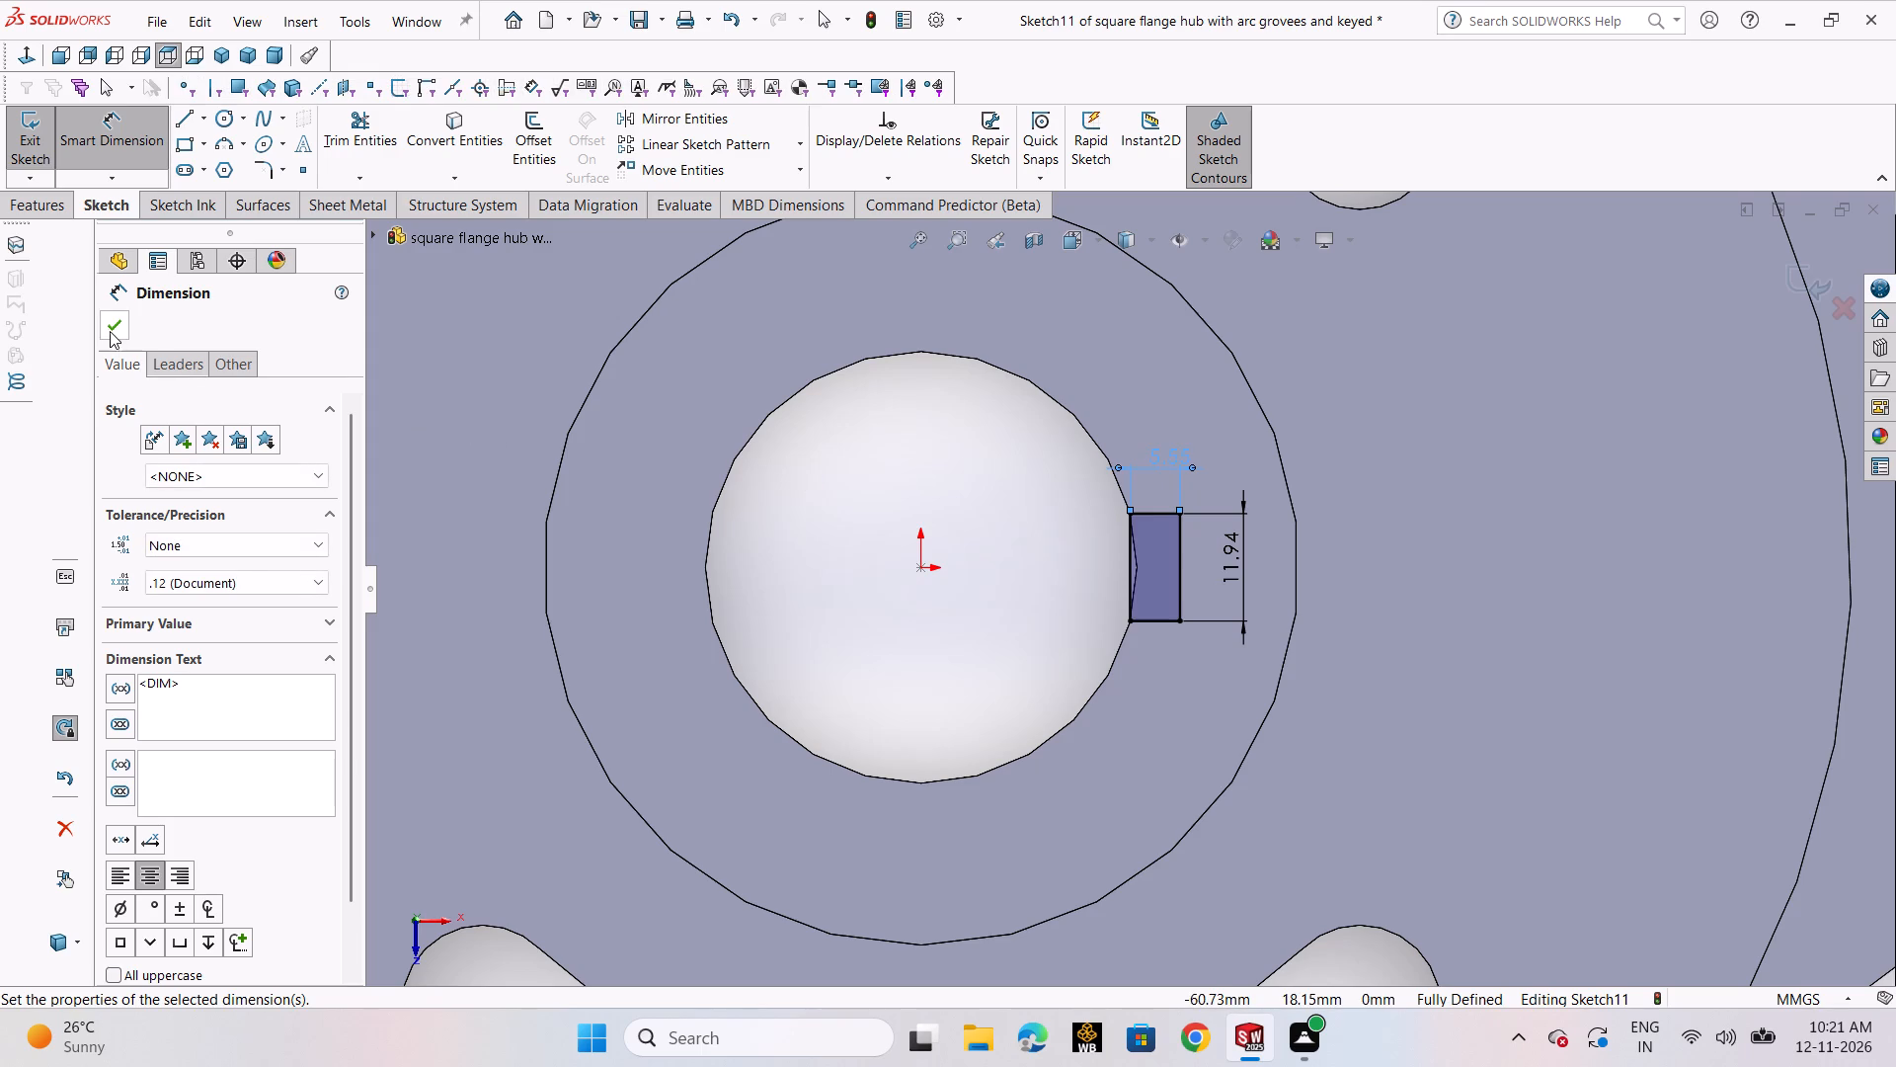
{"action": "left_click", "coordinate": [103, 328]}
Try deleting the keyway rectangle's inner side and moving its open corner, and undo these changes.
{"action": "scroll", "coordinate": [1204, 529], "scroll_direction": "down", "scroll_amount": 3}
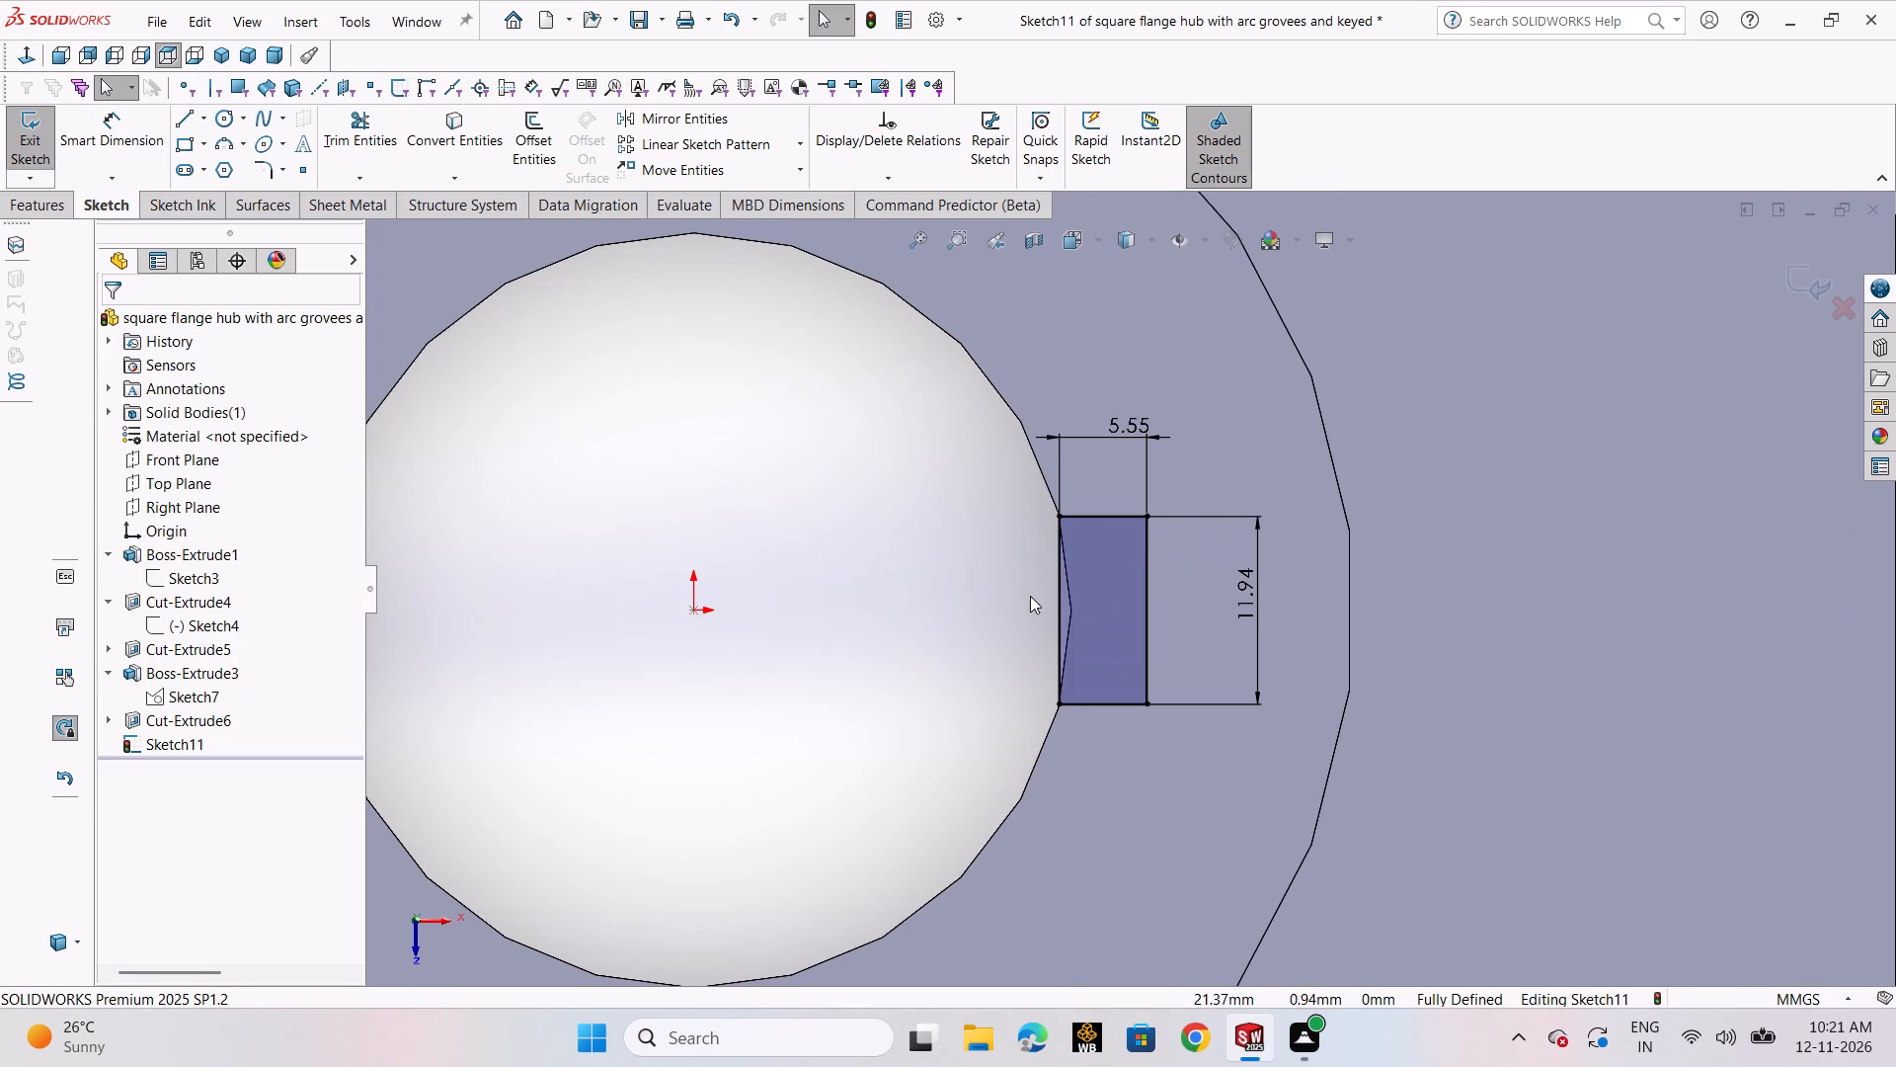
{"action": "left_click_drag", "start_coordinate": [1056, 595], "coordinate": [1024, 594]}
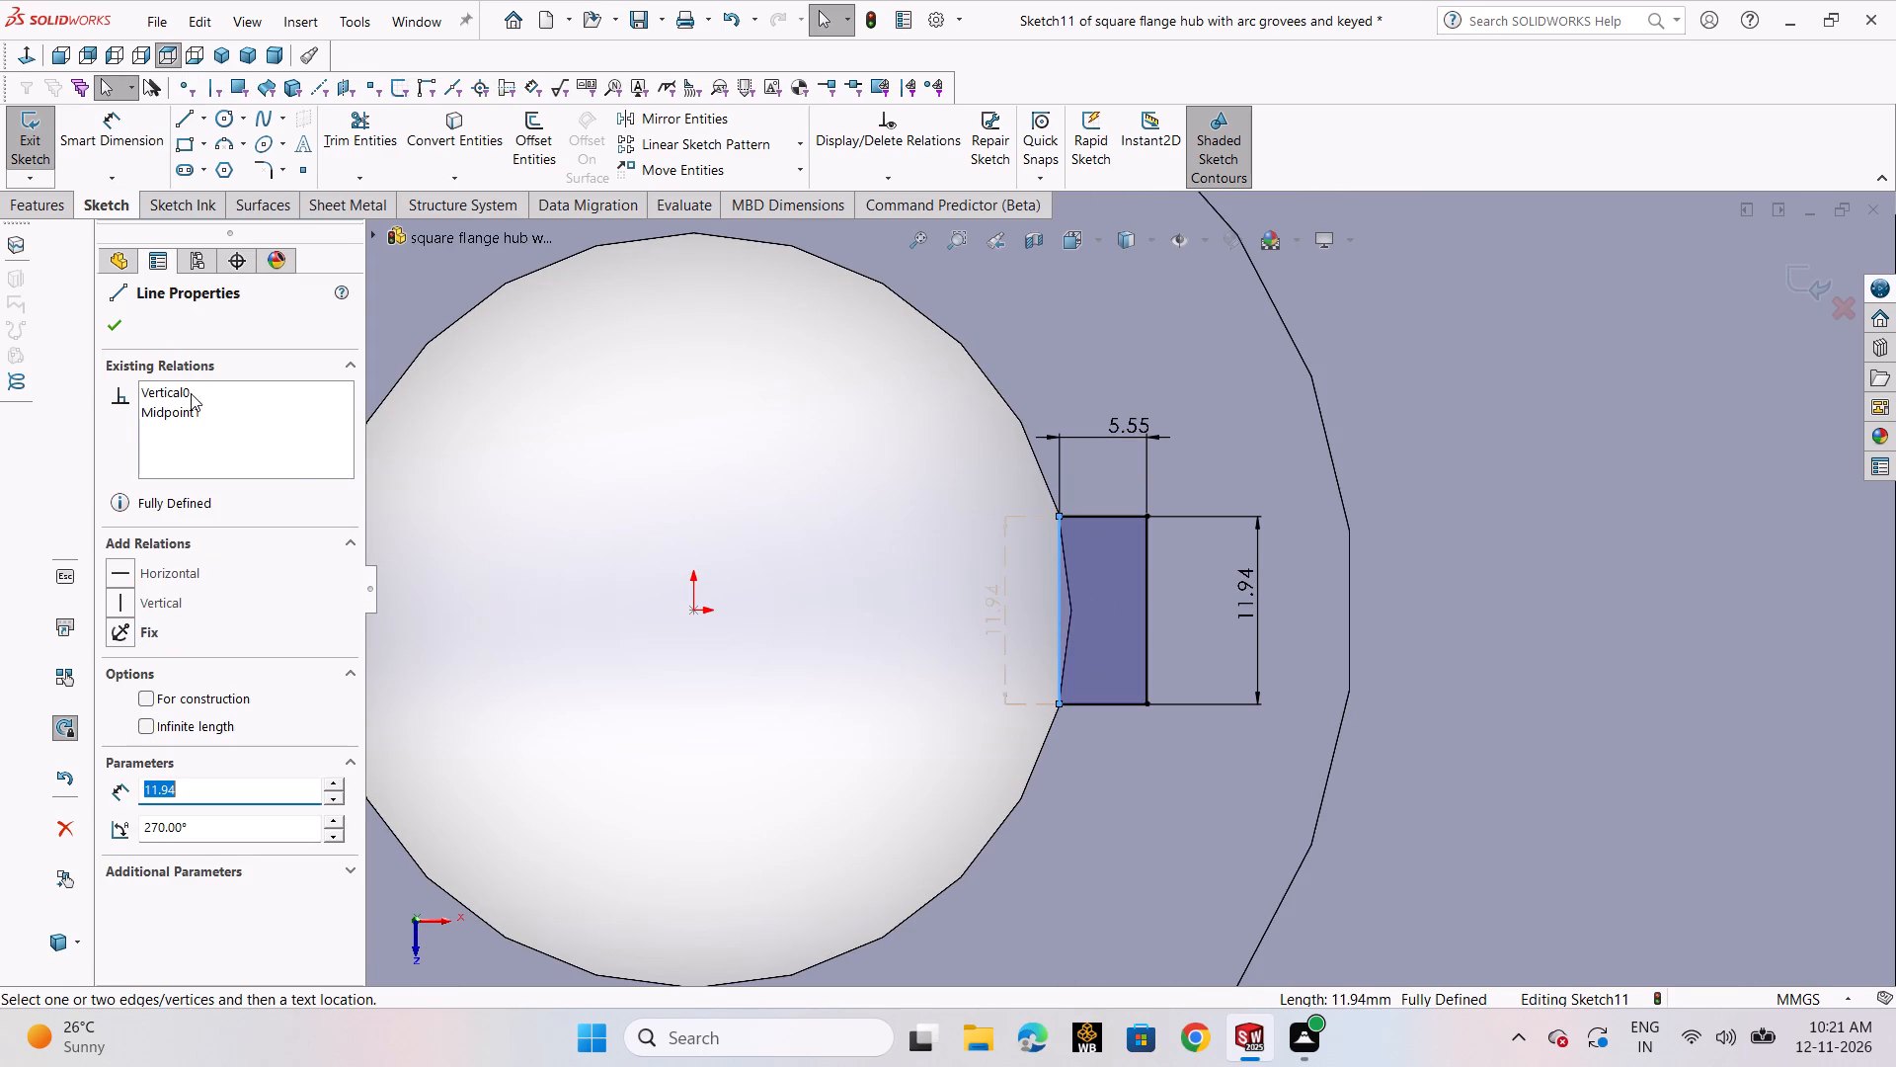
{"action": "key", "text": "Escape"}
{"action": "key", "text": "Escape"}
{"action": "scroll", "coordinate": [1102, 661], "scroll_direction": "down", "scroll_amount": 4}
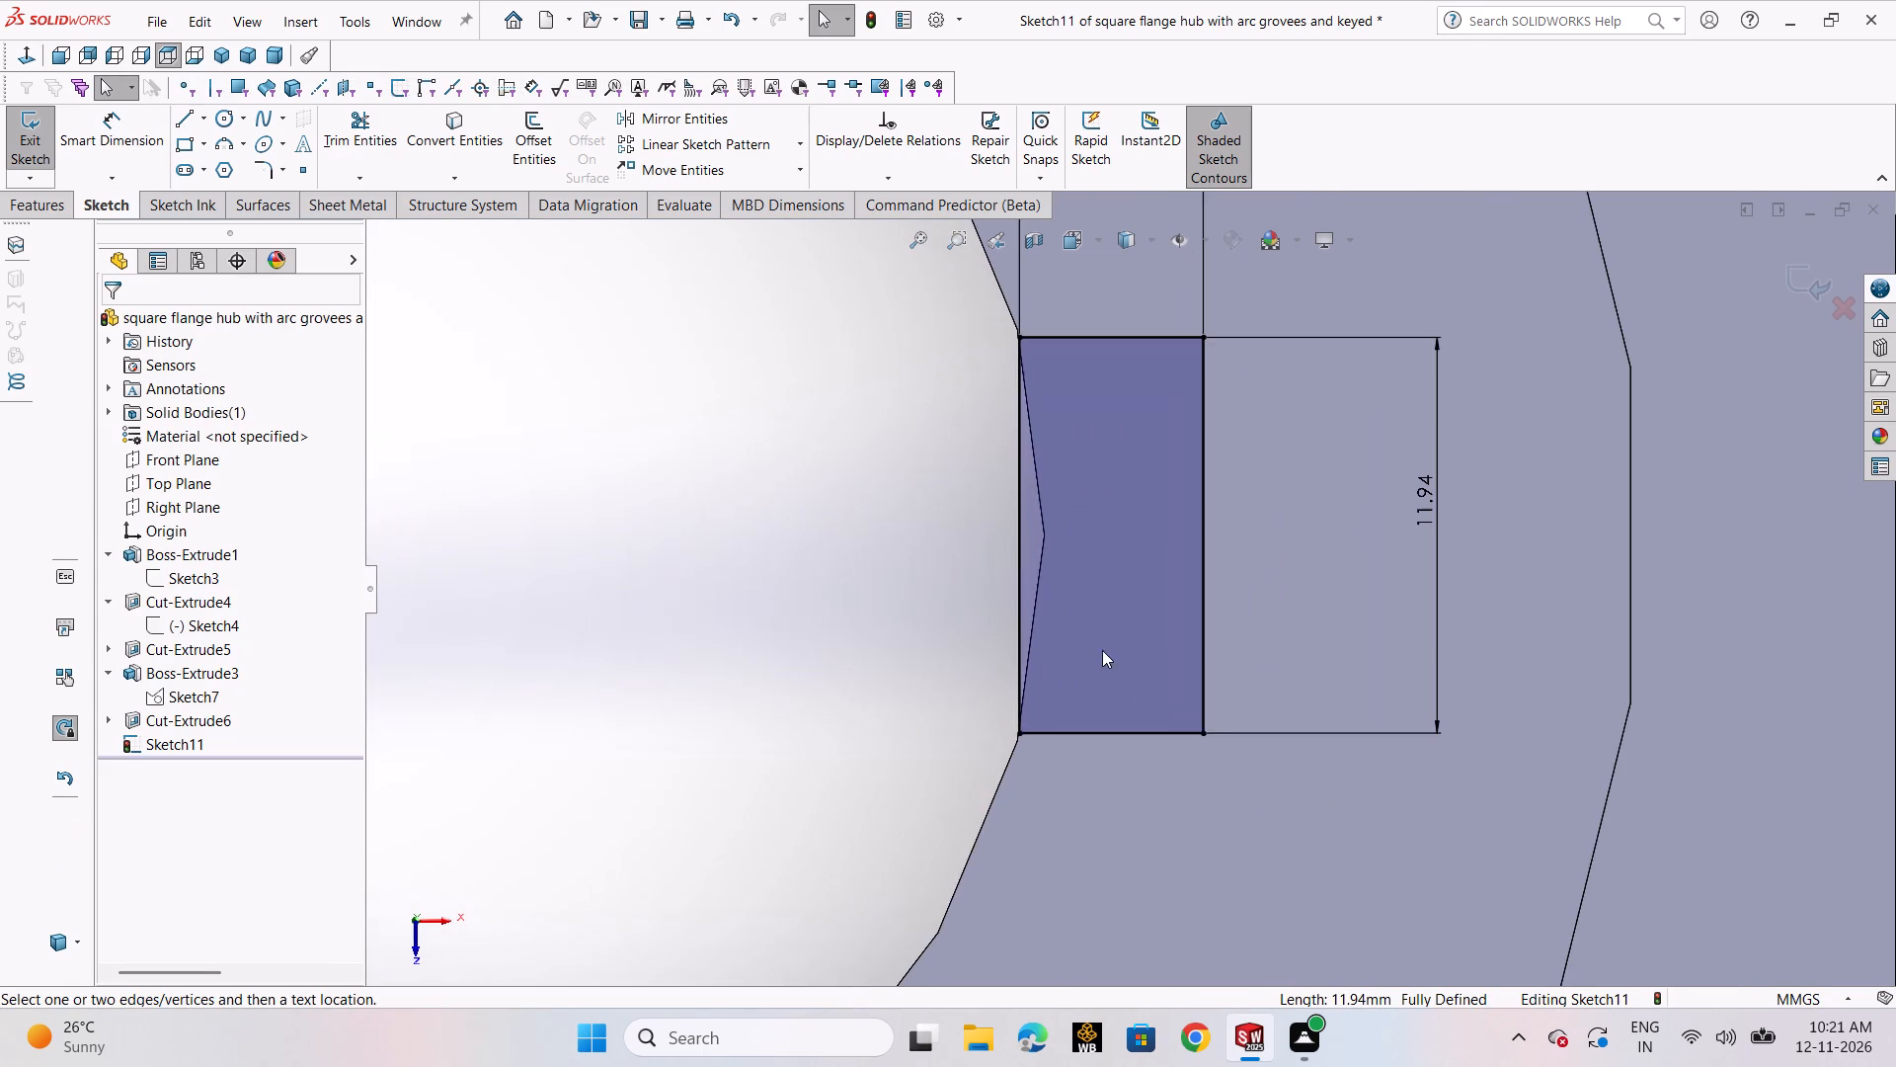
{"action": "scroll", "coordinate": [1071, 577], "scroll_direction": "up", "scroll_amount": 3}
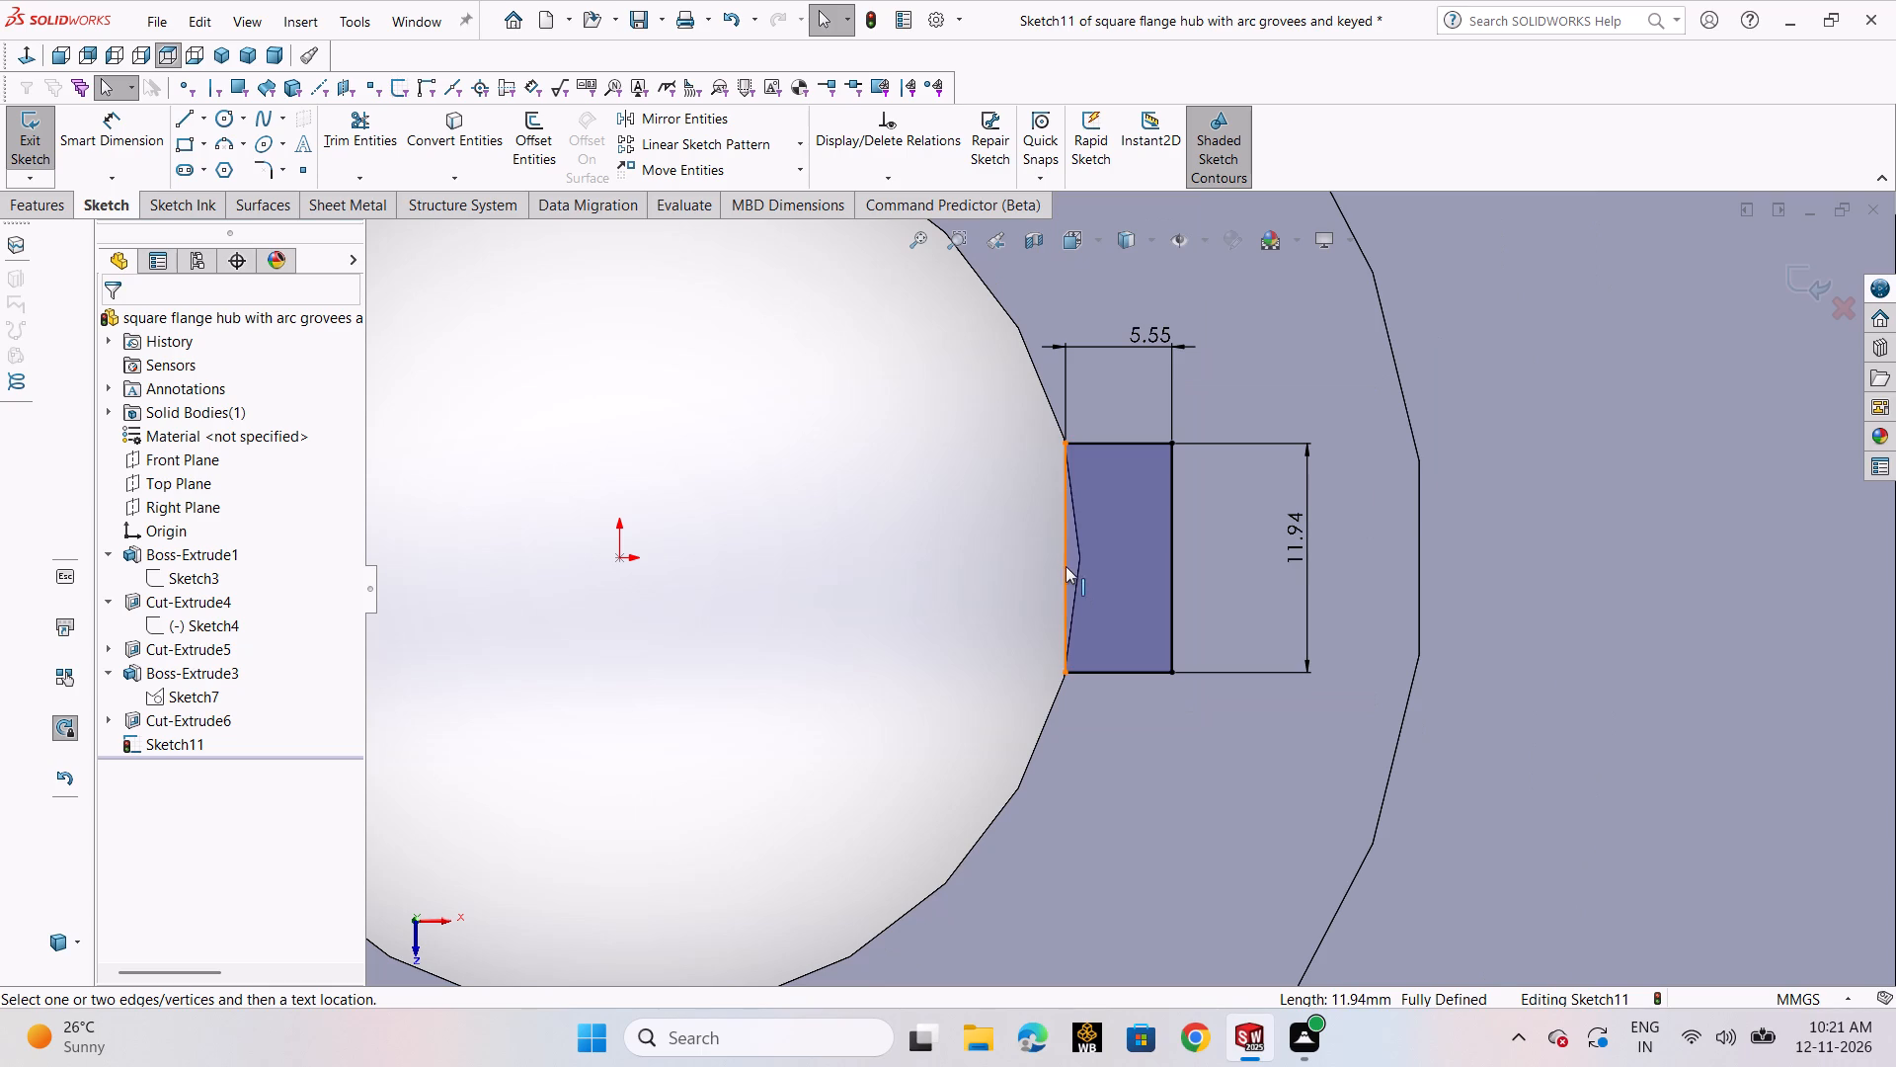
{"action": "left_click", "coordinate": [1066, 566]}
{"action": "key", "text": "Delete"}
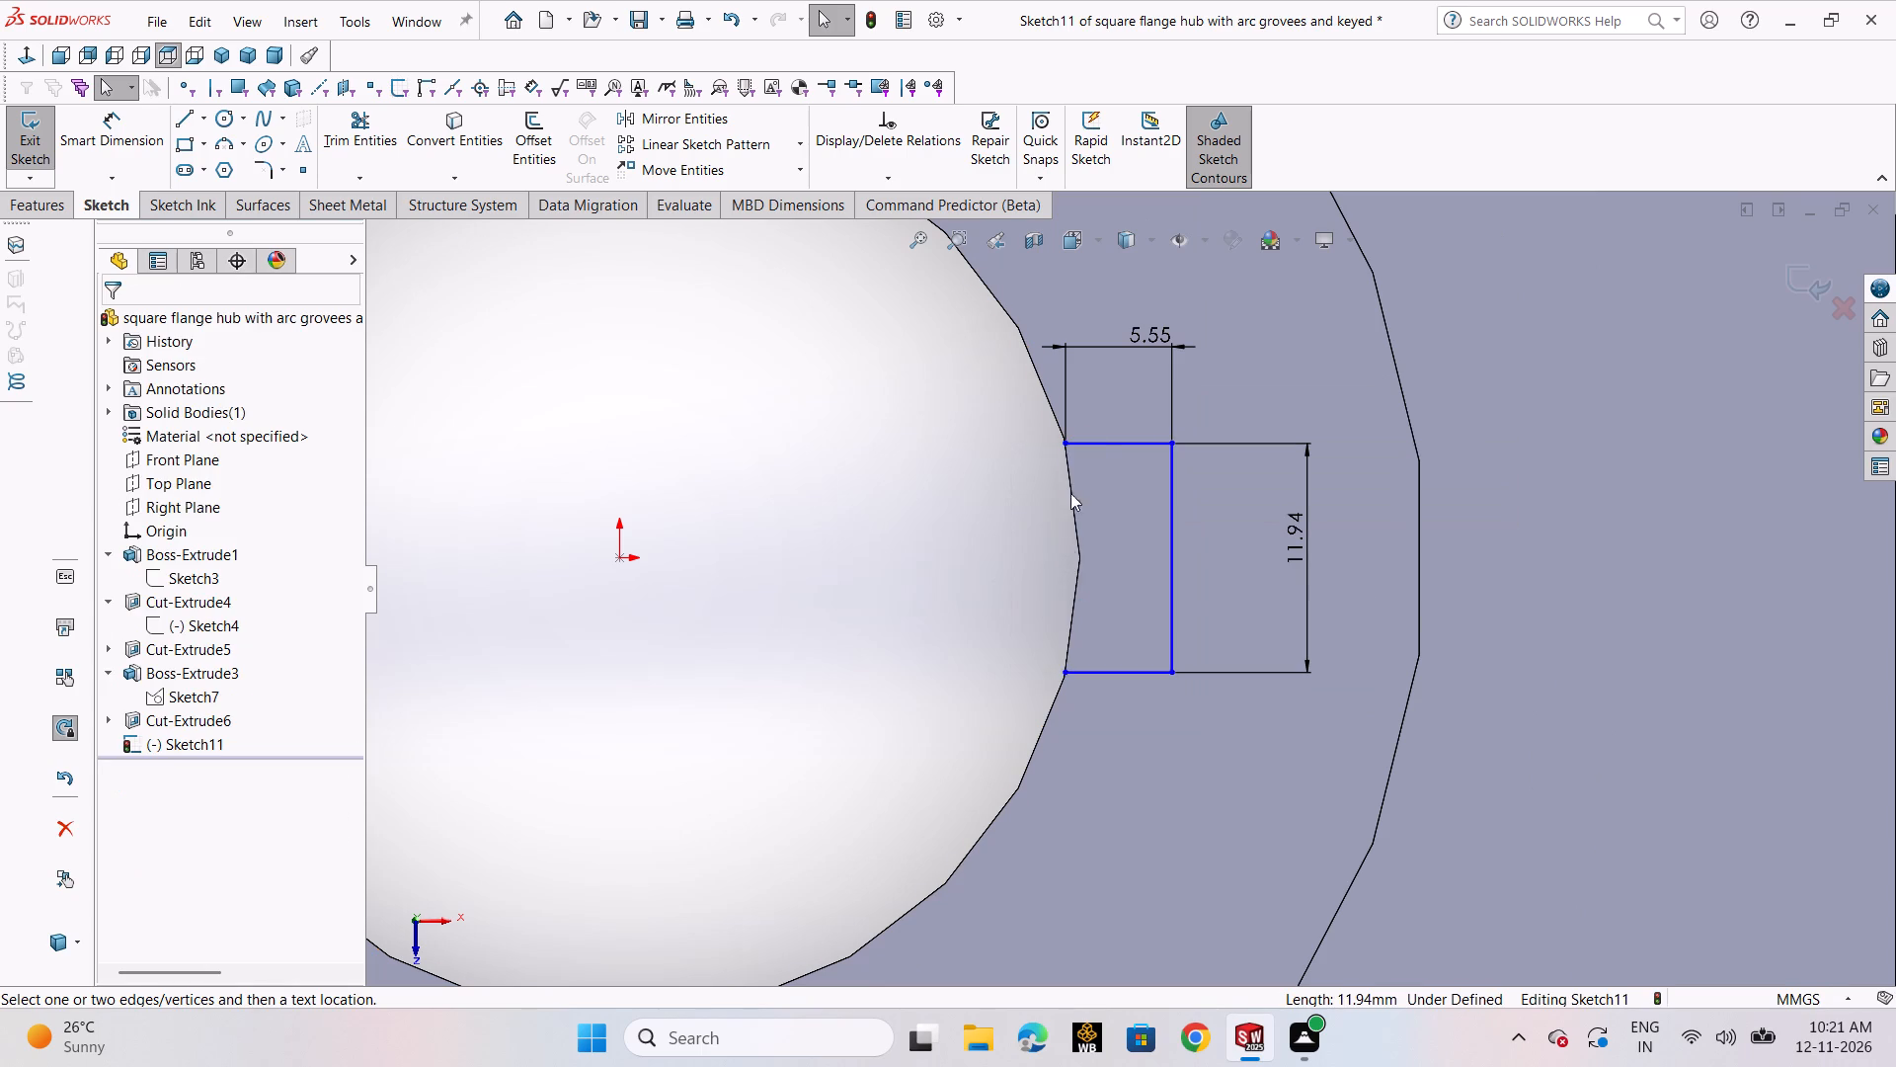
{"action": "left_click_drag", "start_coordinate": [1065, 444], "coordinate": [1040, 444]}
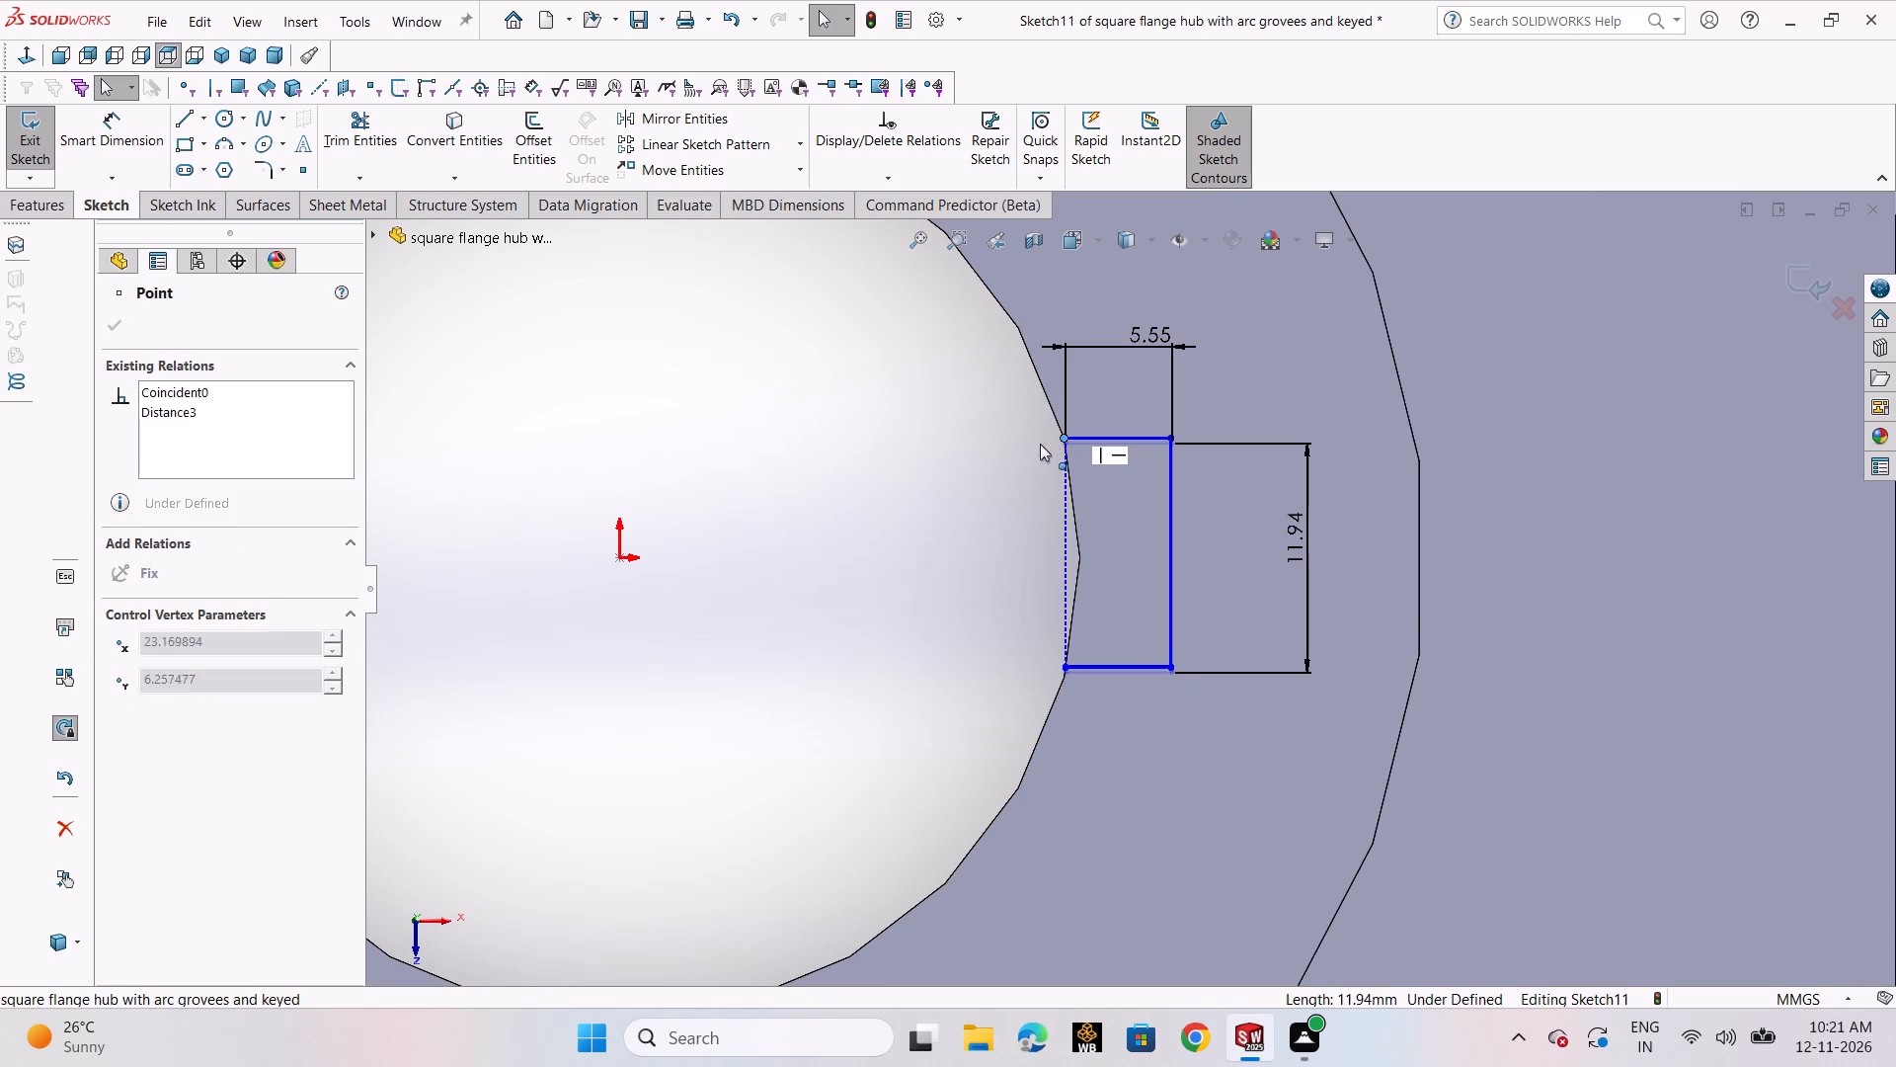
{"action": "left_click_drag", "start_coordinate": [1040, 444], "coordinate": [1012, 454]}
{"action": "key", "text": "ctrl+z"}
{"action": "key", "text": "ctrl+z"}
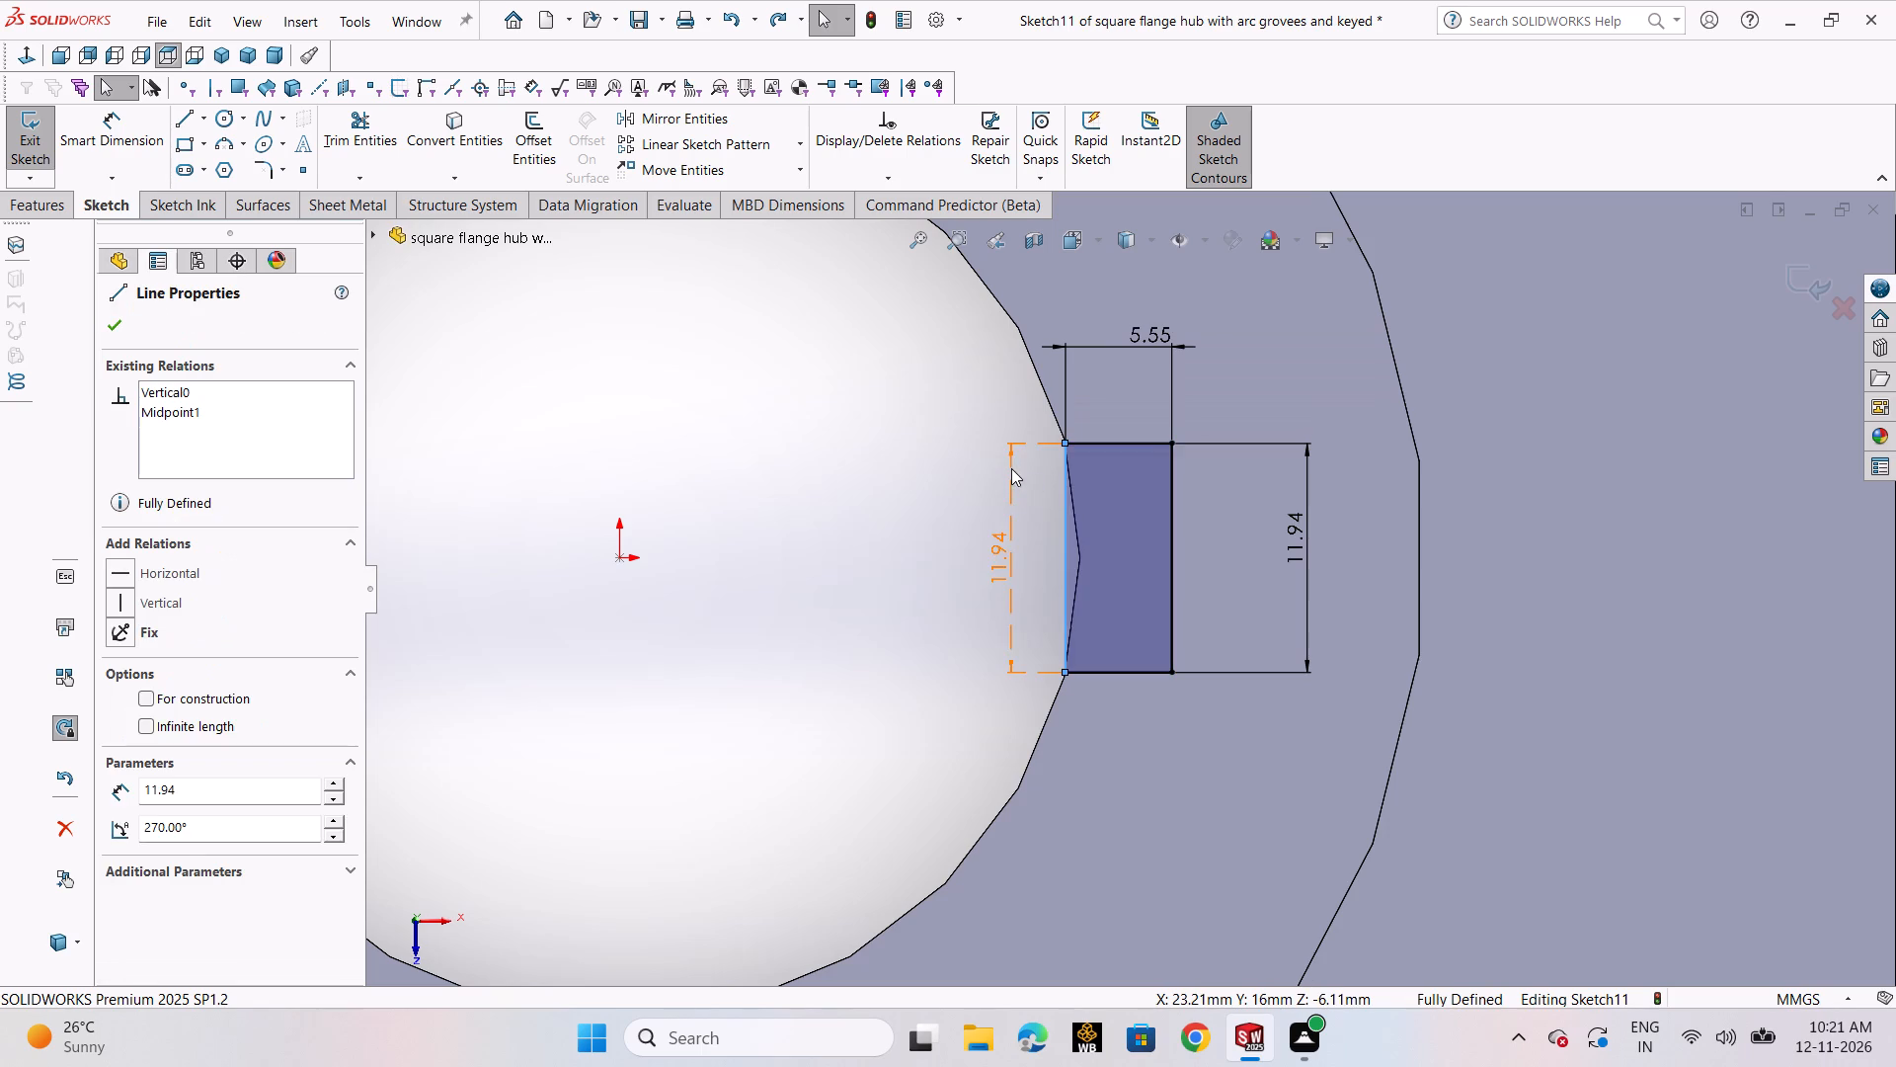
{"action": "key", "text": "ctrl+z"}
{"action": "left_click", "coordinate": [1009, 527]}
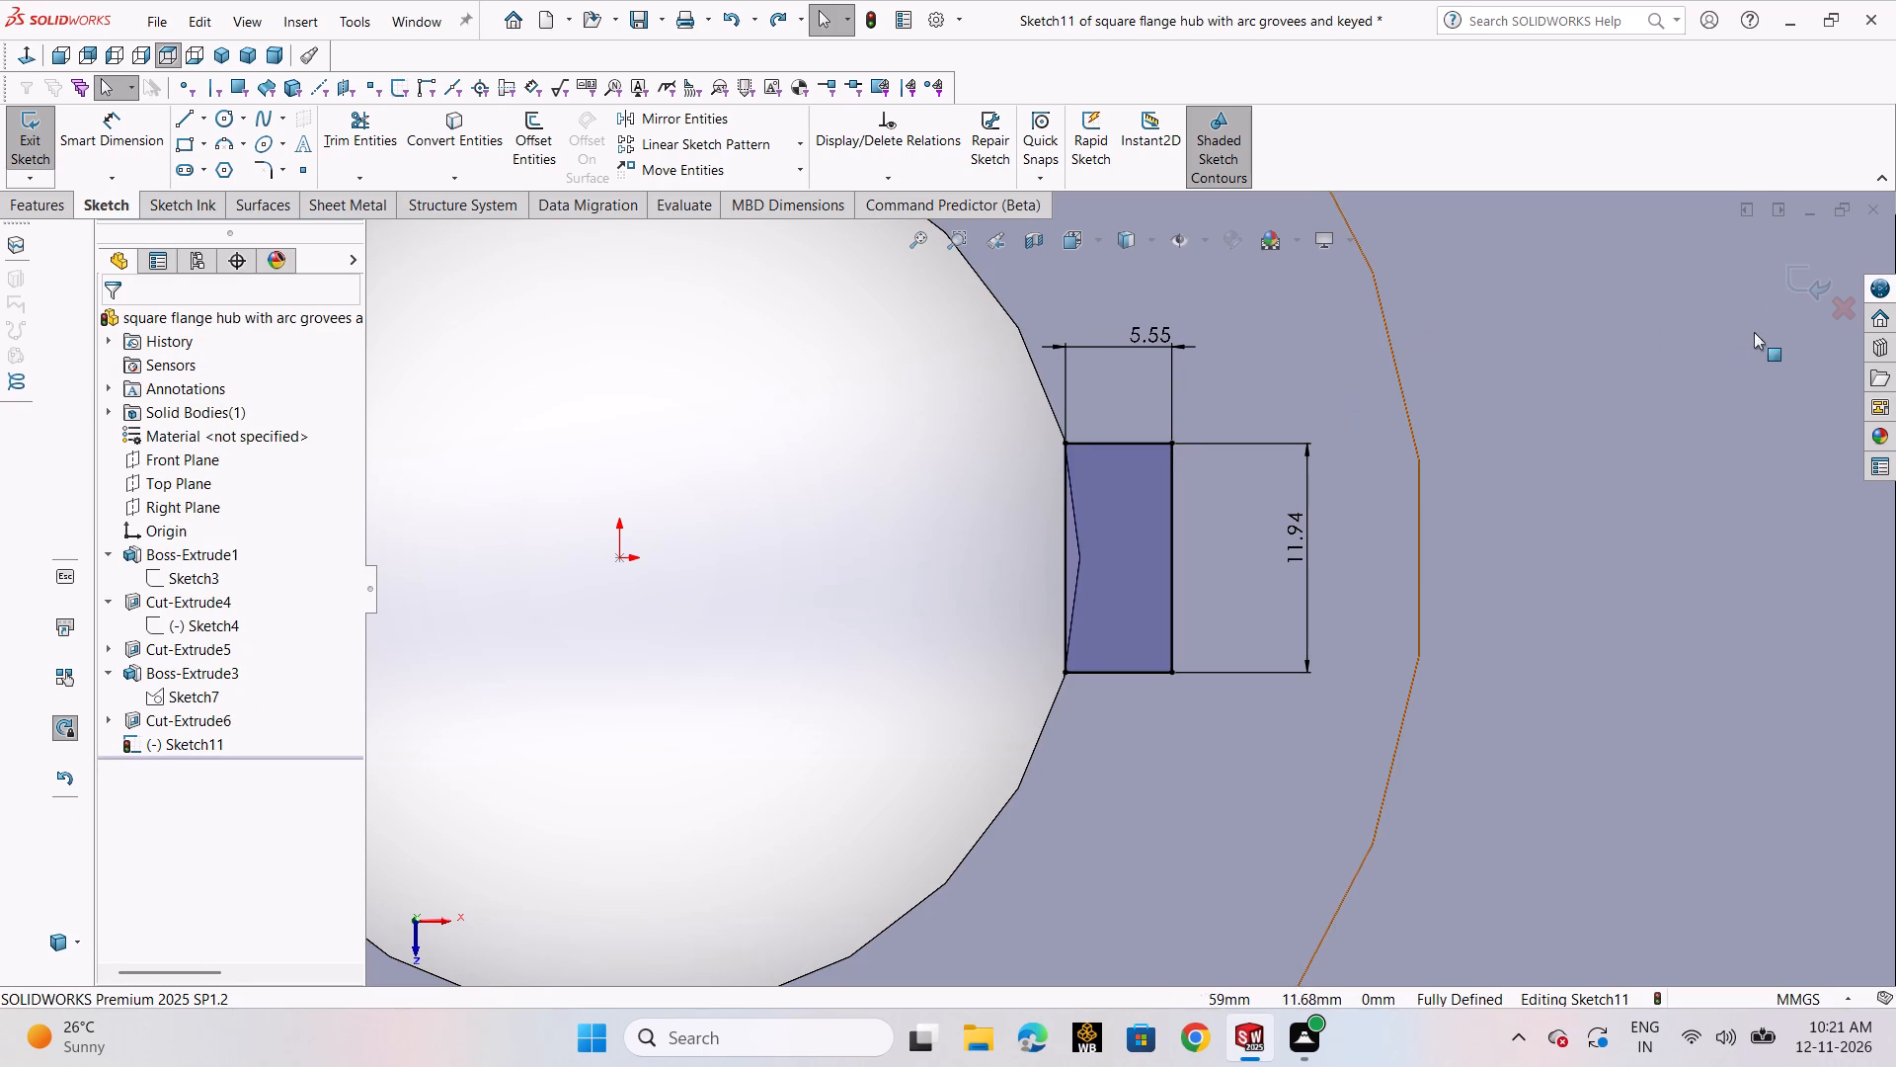
Exit the keyway sketch and cut-extrude the rectangle along the bore to a blind depth of 180 mm.
{"action": "left_click", "coordinate": [1789, 282]}
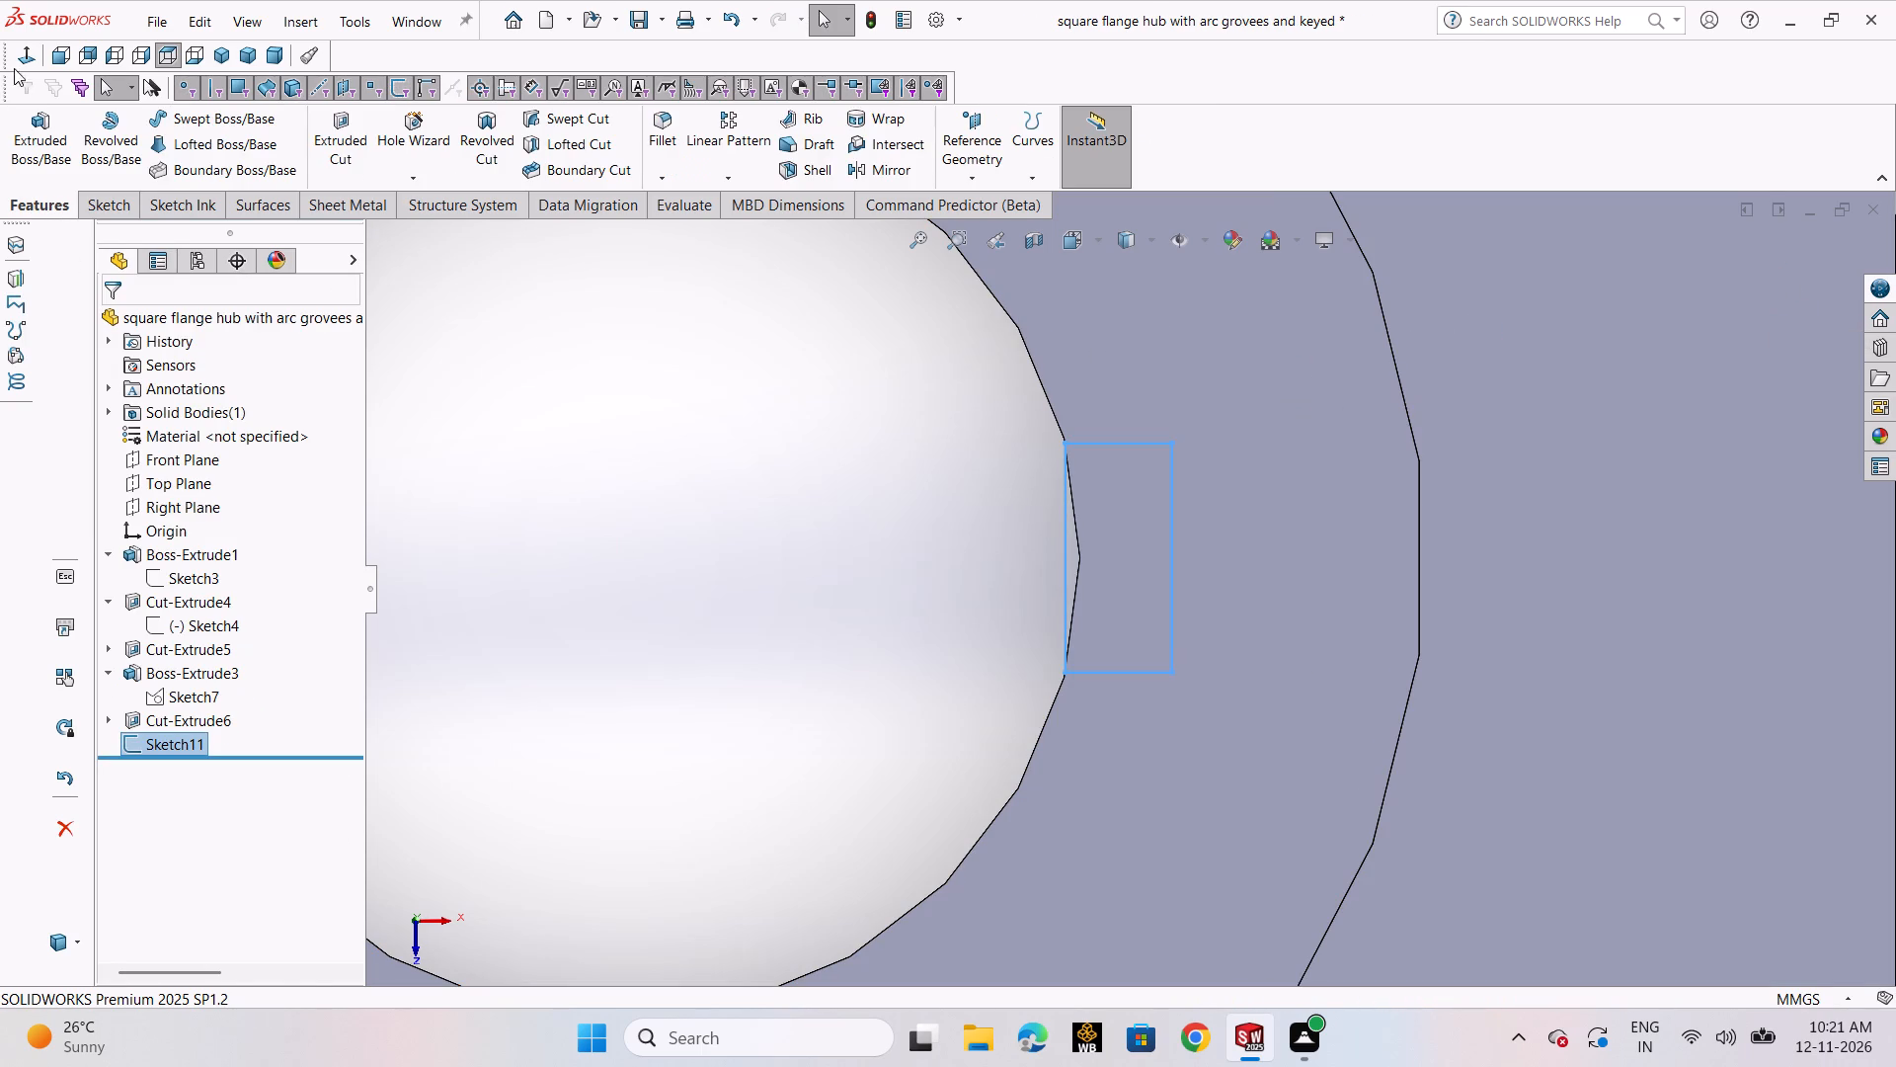
{"action": "left_click", "coordinate": [321, 135]}
{"action": "scroll", "coordinate": [1039, 622], "scroll_direction": "up", "scroll_amount": 2}
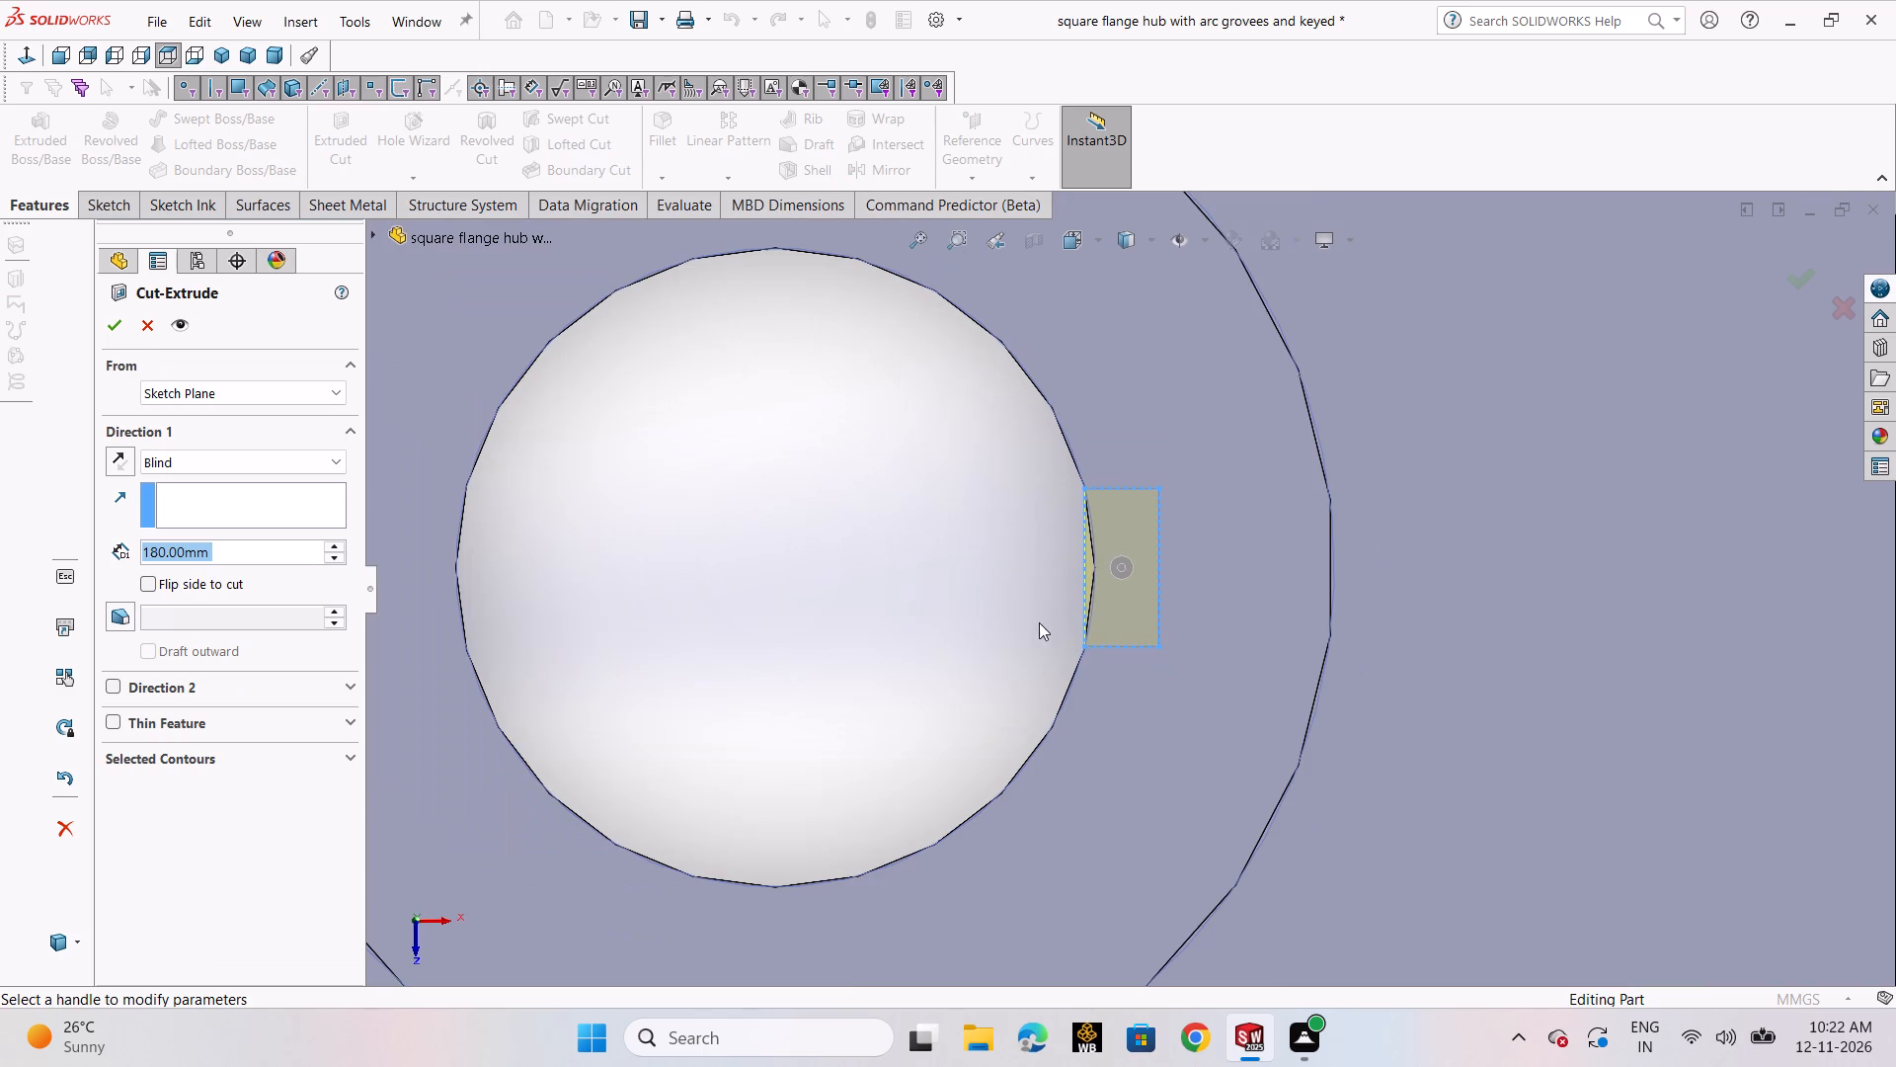
{"action": "left_click", "coordinate": [109, 324]}
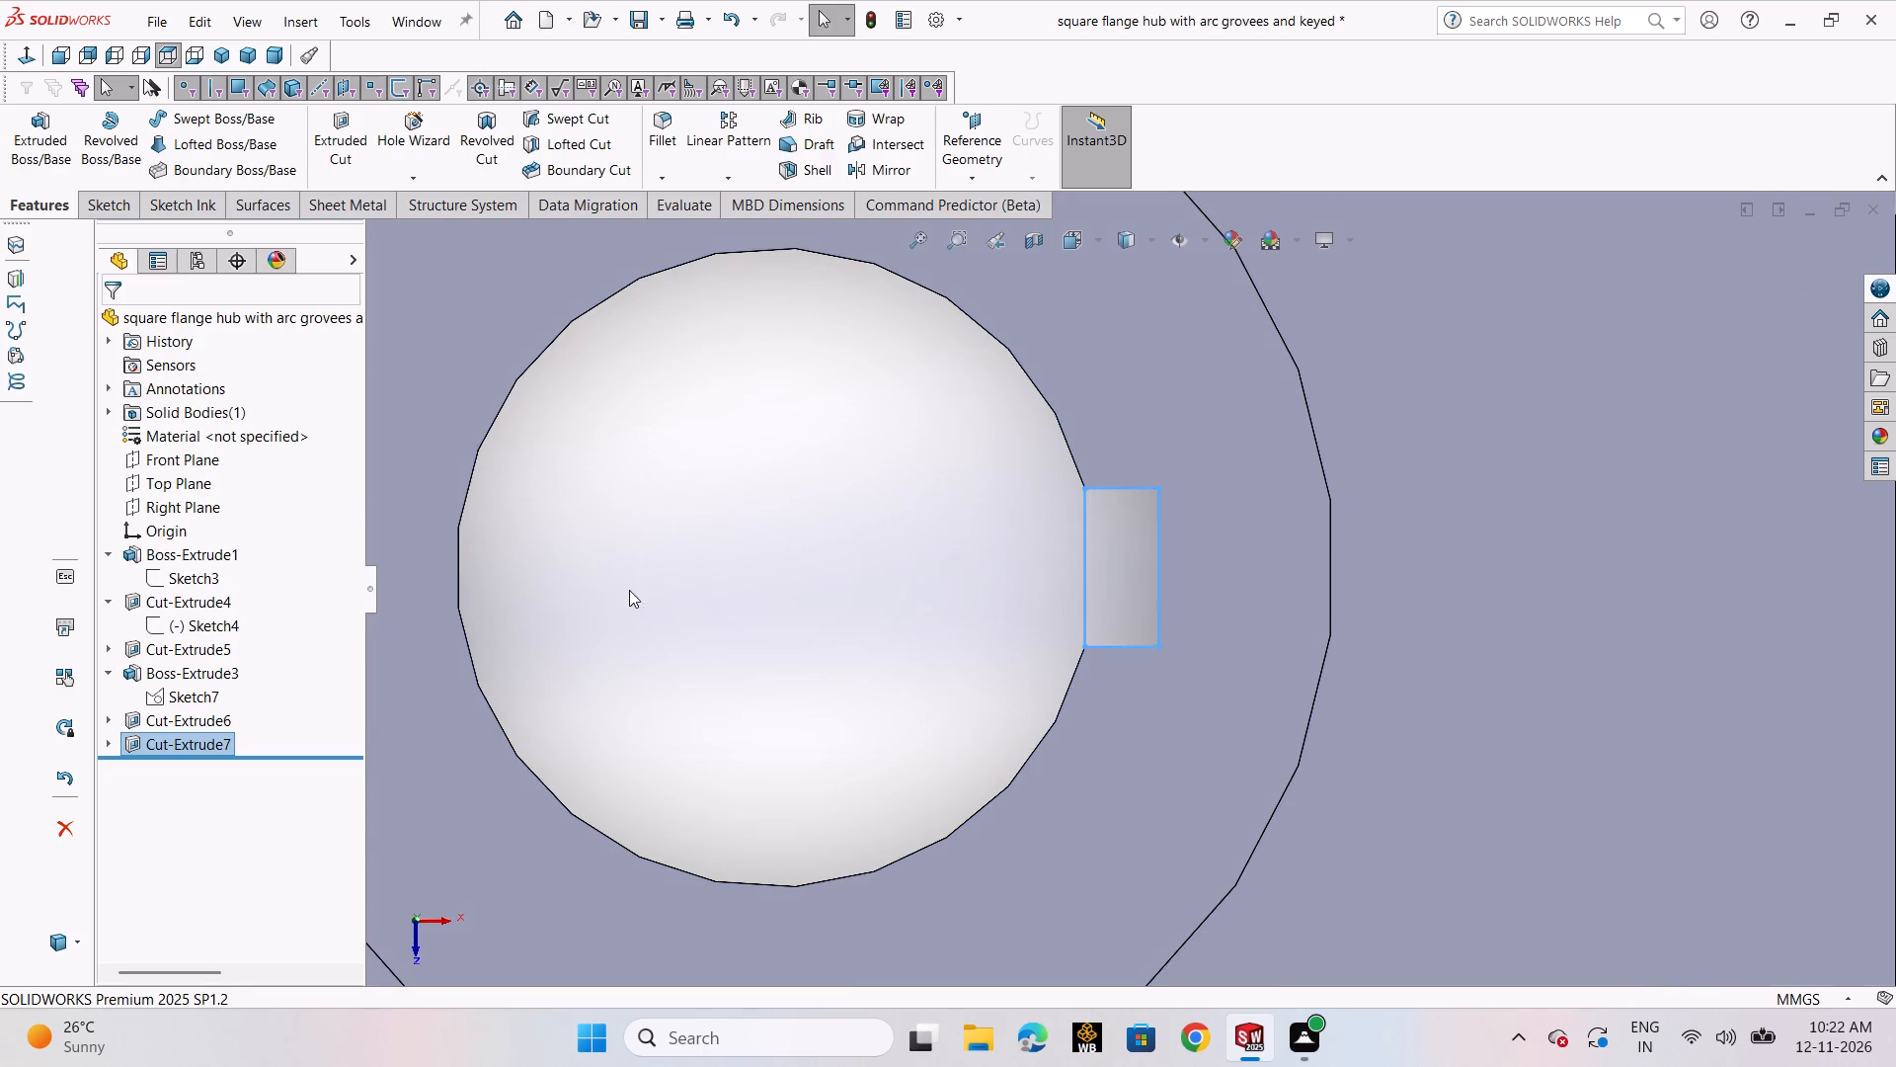
{"action": "left_click", "coordinate": [702, 605]}
Apply a bright yellow colour from the standard swatches to the whole flange hub part, shown in isometric view.
{"action": "scroll", "coordinate": [821, 591], "scroll_direction": "up", "scroll_amount": 6}
{"action": "scroll", "coordinate": [1107, 620], "scroll_direction": "up", "scroll_amount": 2}
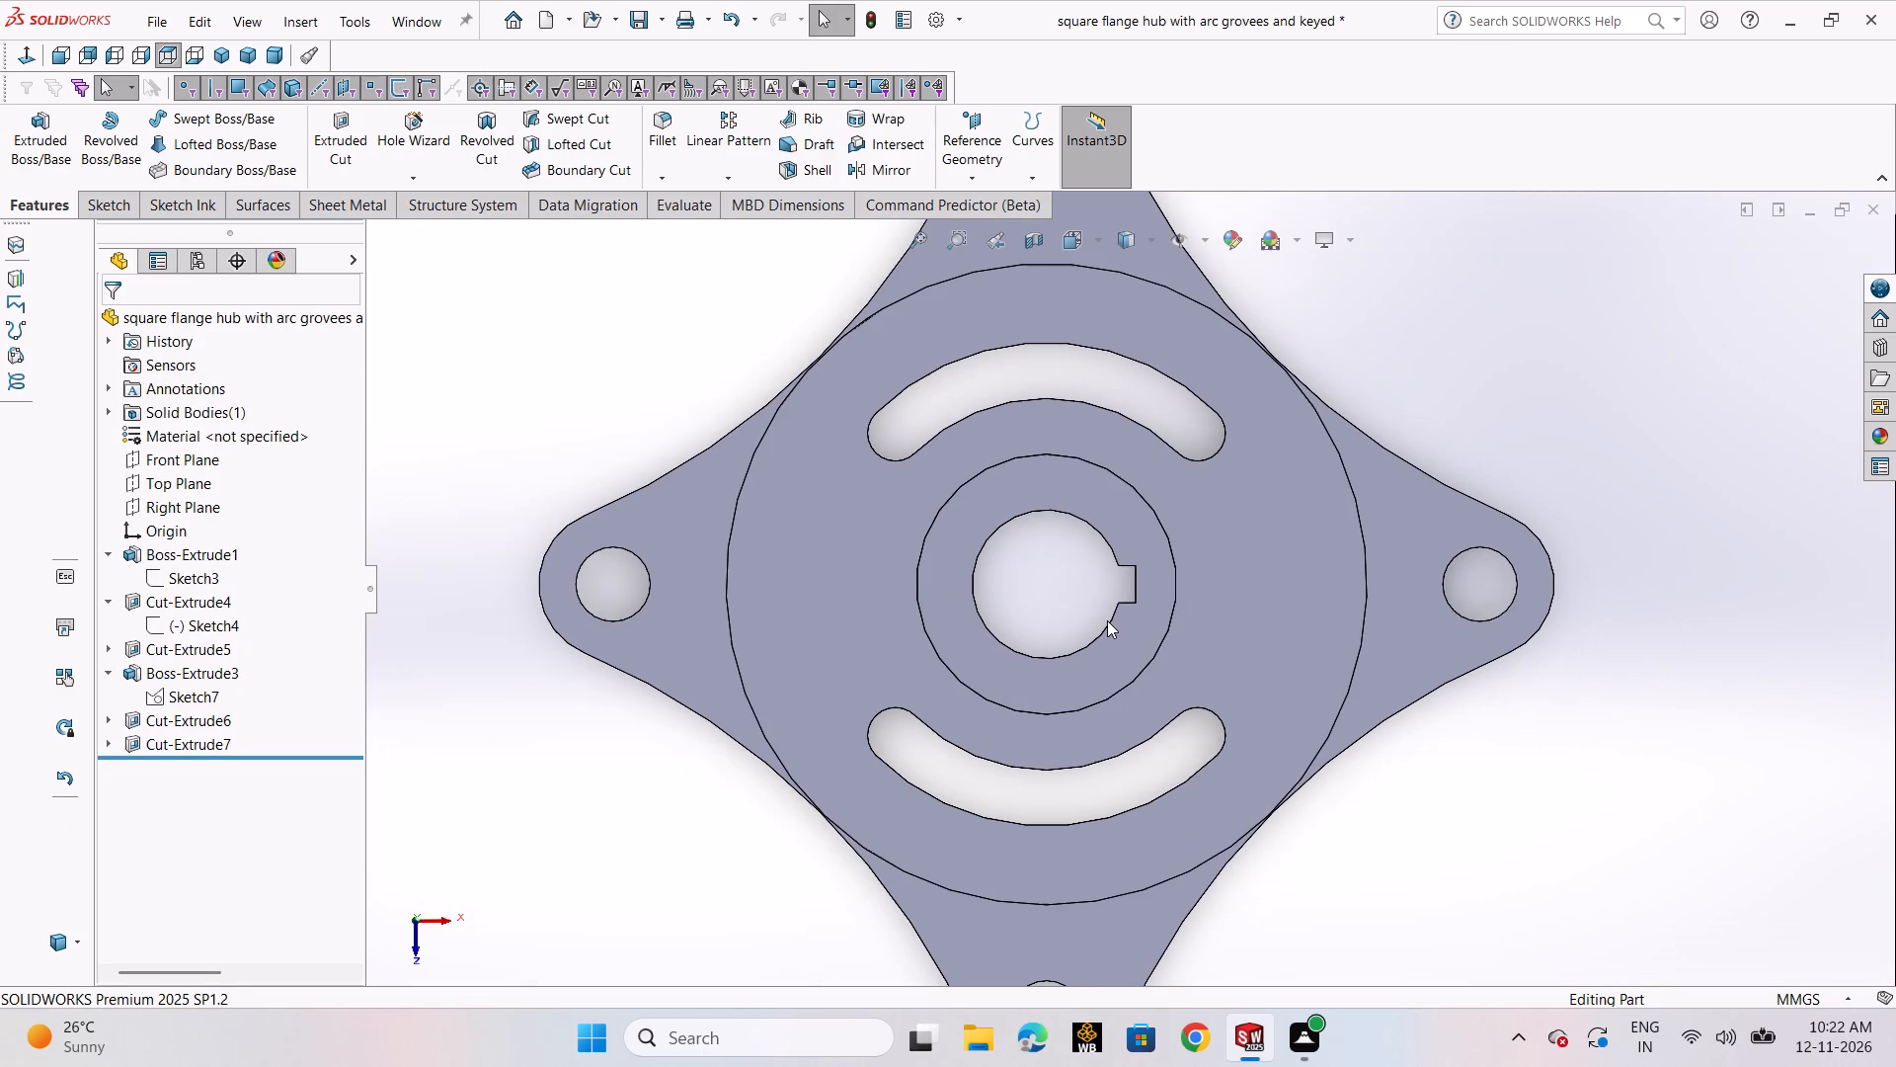
{"action": "key", "text": "ctrl+7"}
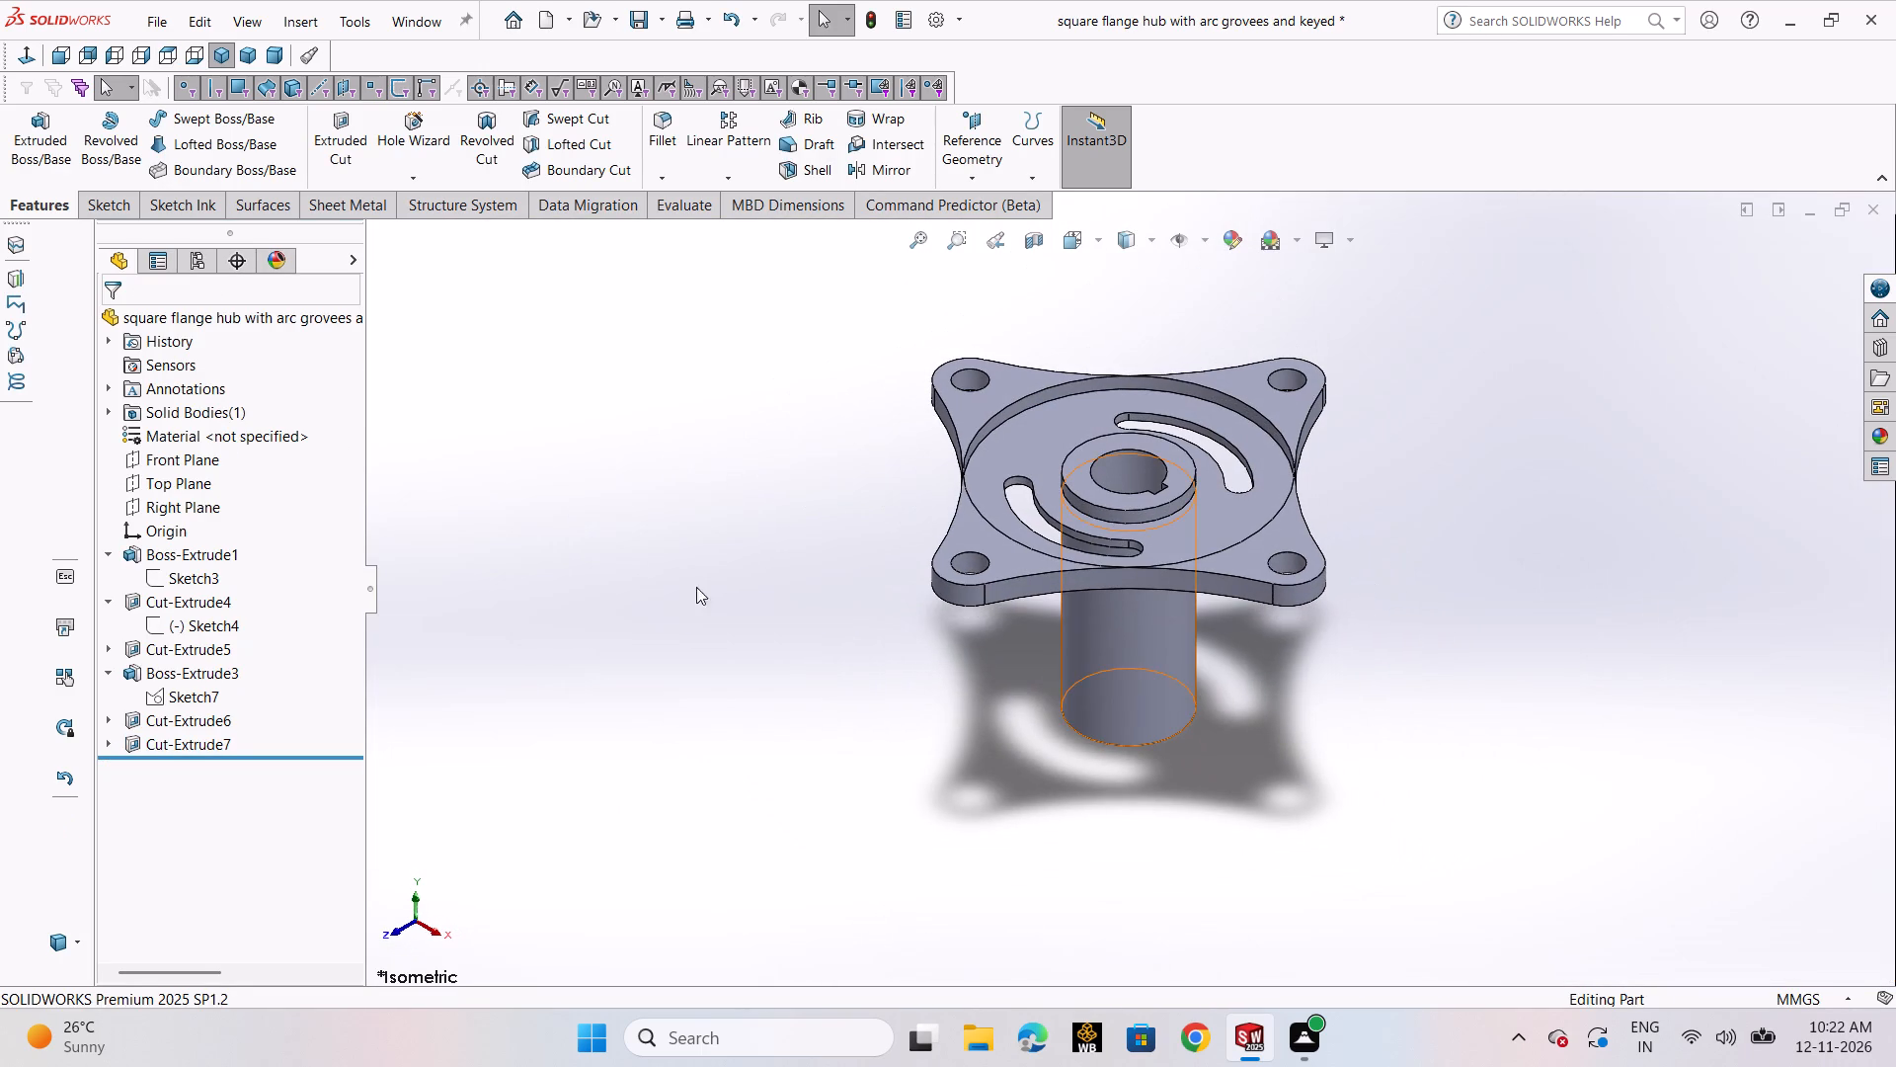
{"action": "left_click", "coordinate": [1243, 232]}
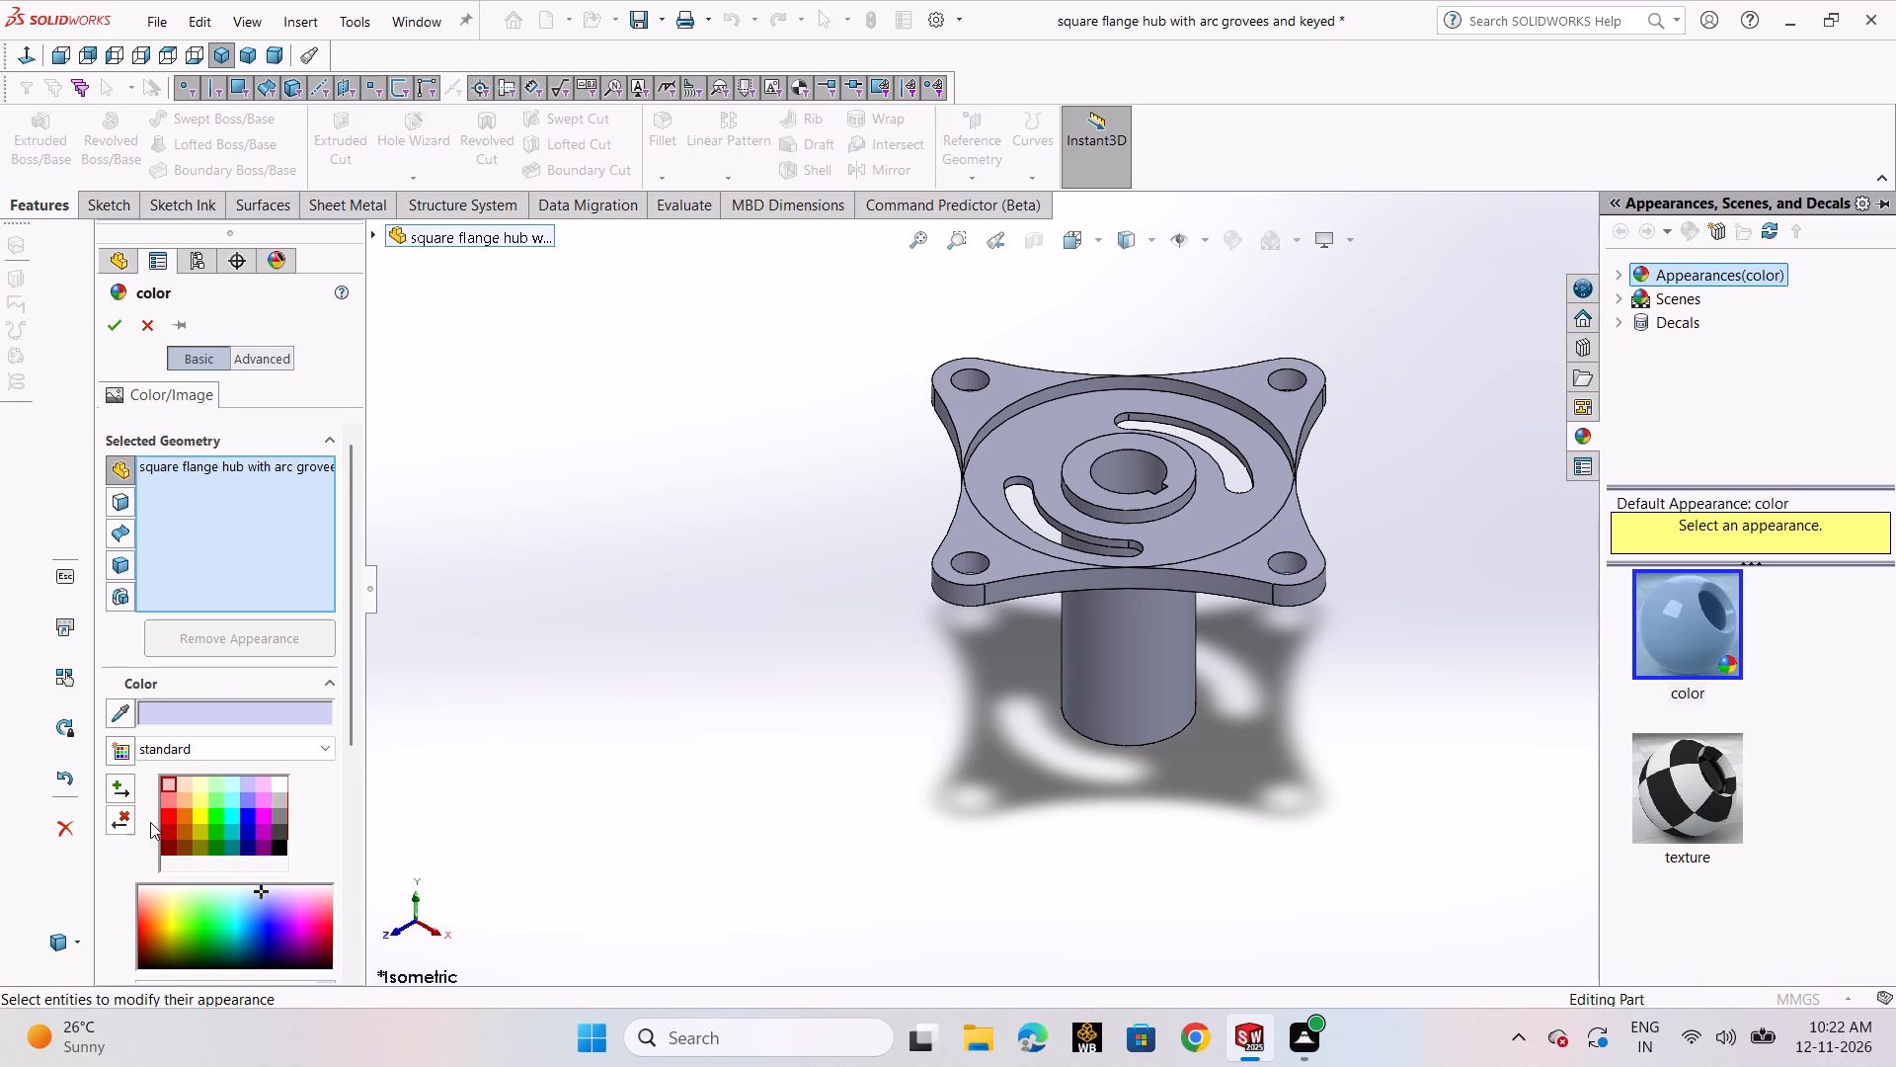
{"action": "left_click", "coordinate": [198, 810]}
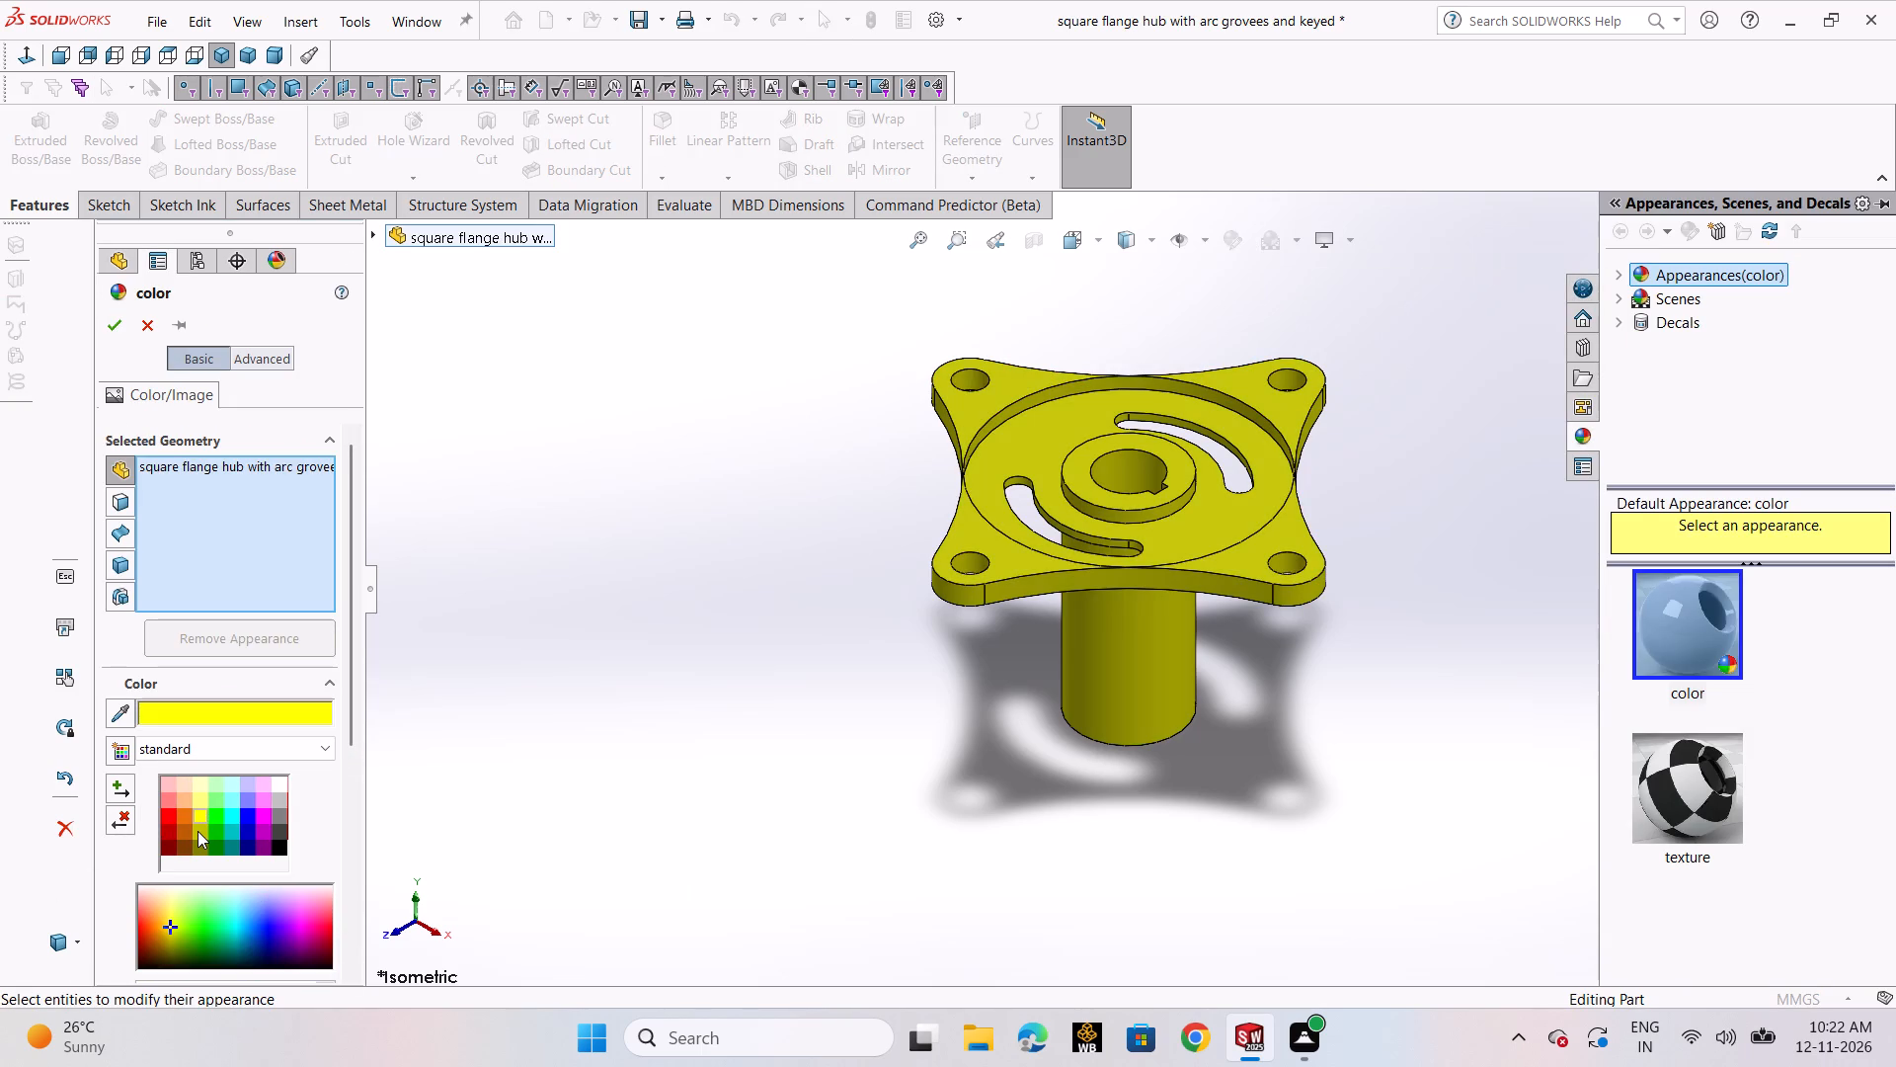
{"action": "left_click", "coordinate": [197, 831]}
{"action": "left_click", "coordinate": [201, 797]}
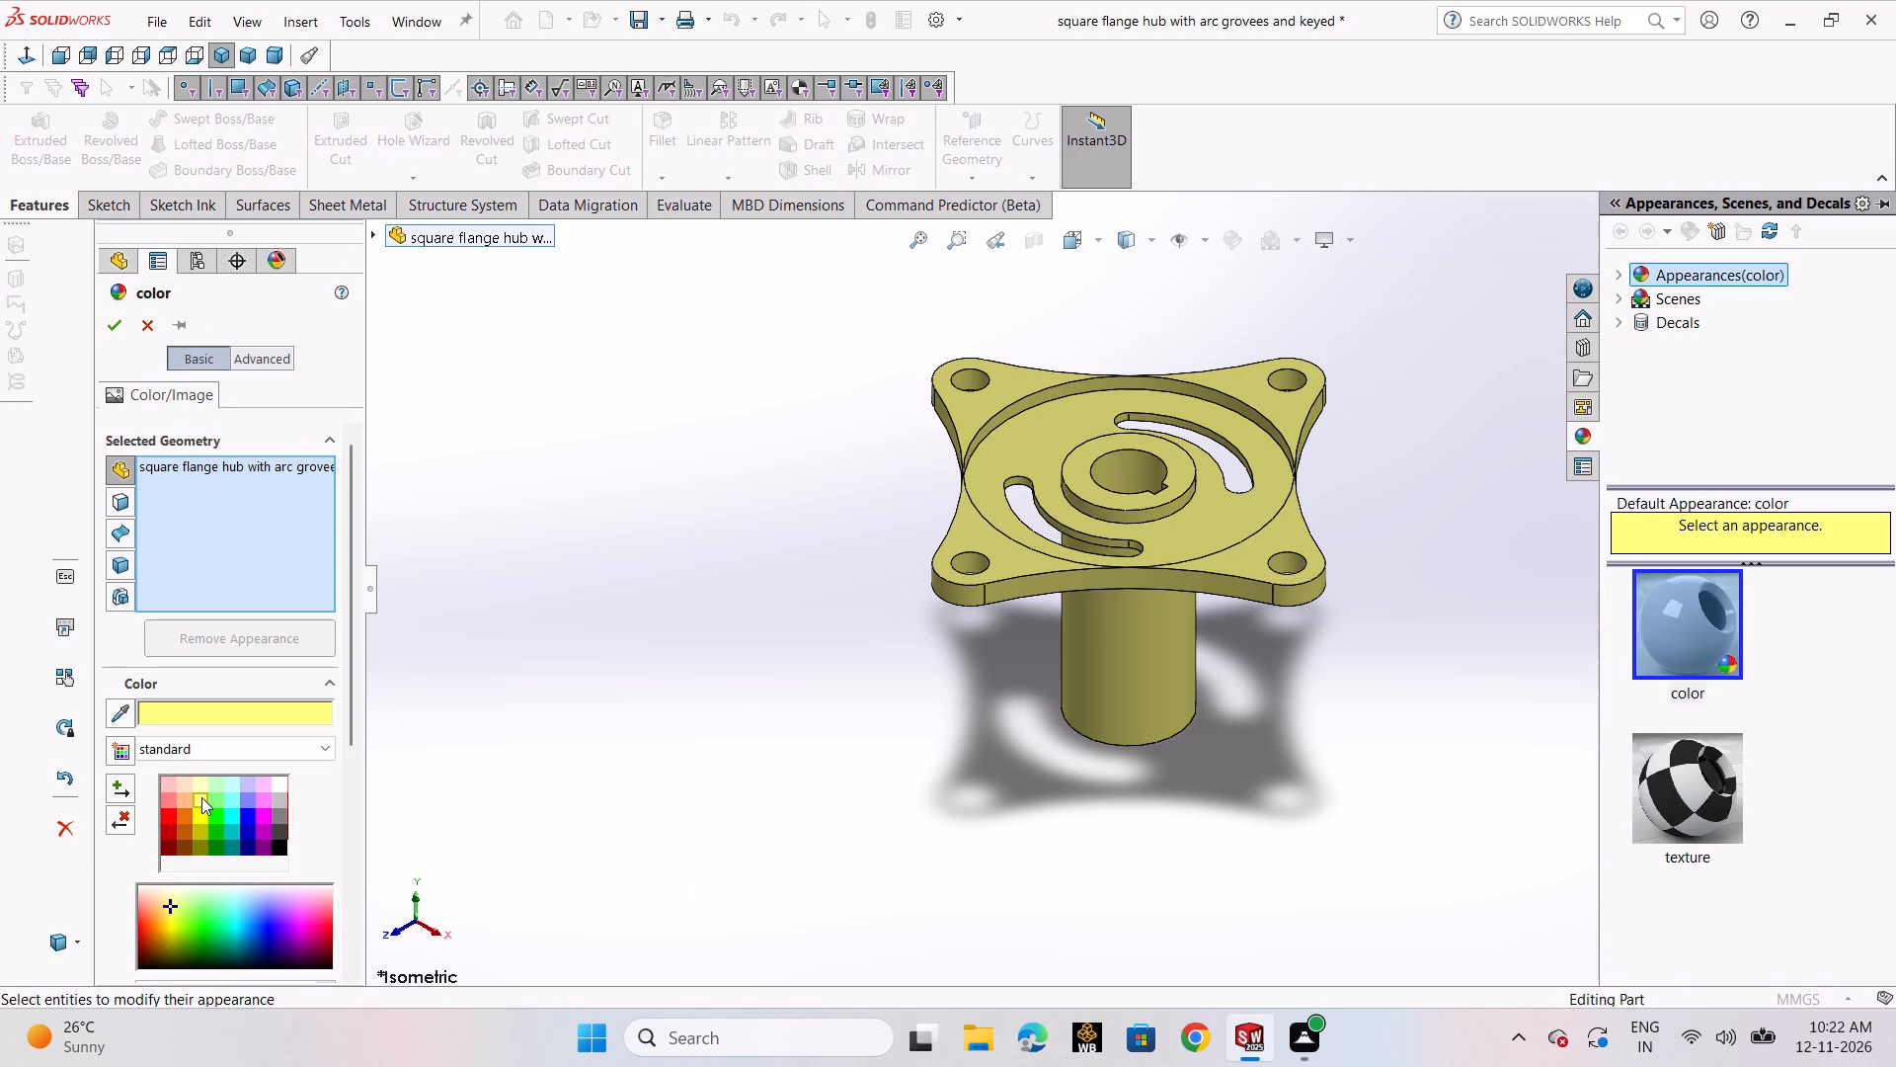
{"action": "left_click", "coordinate": [201, 805]}
{"action": "left_click", "coordinate": [201, 814]}
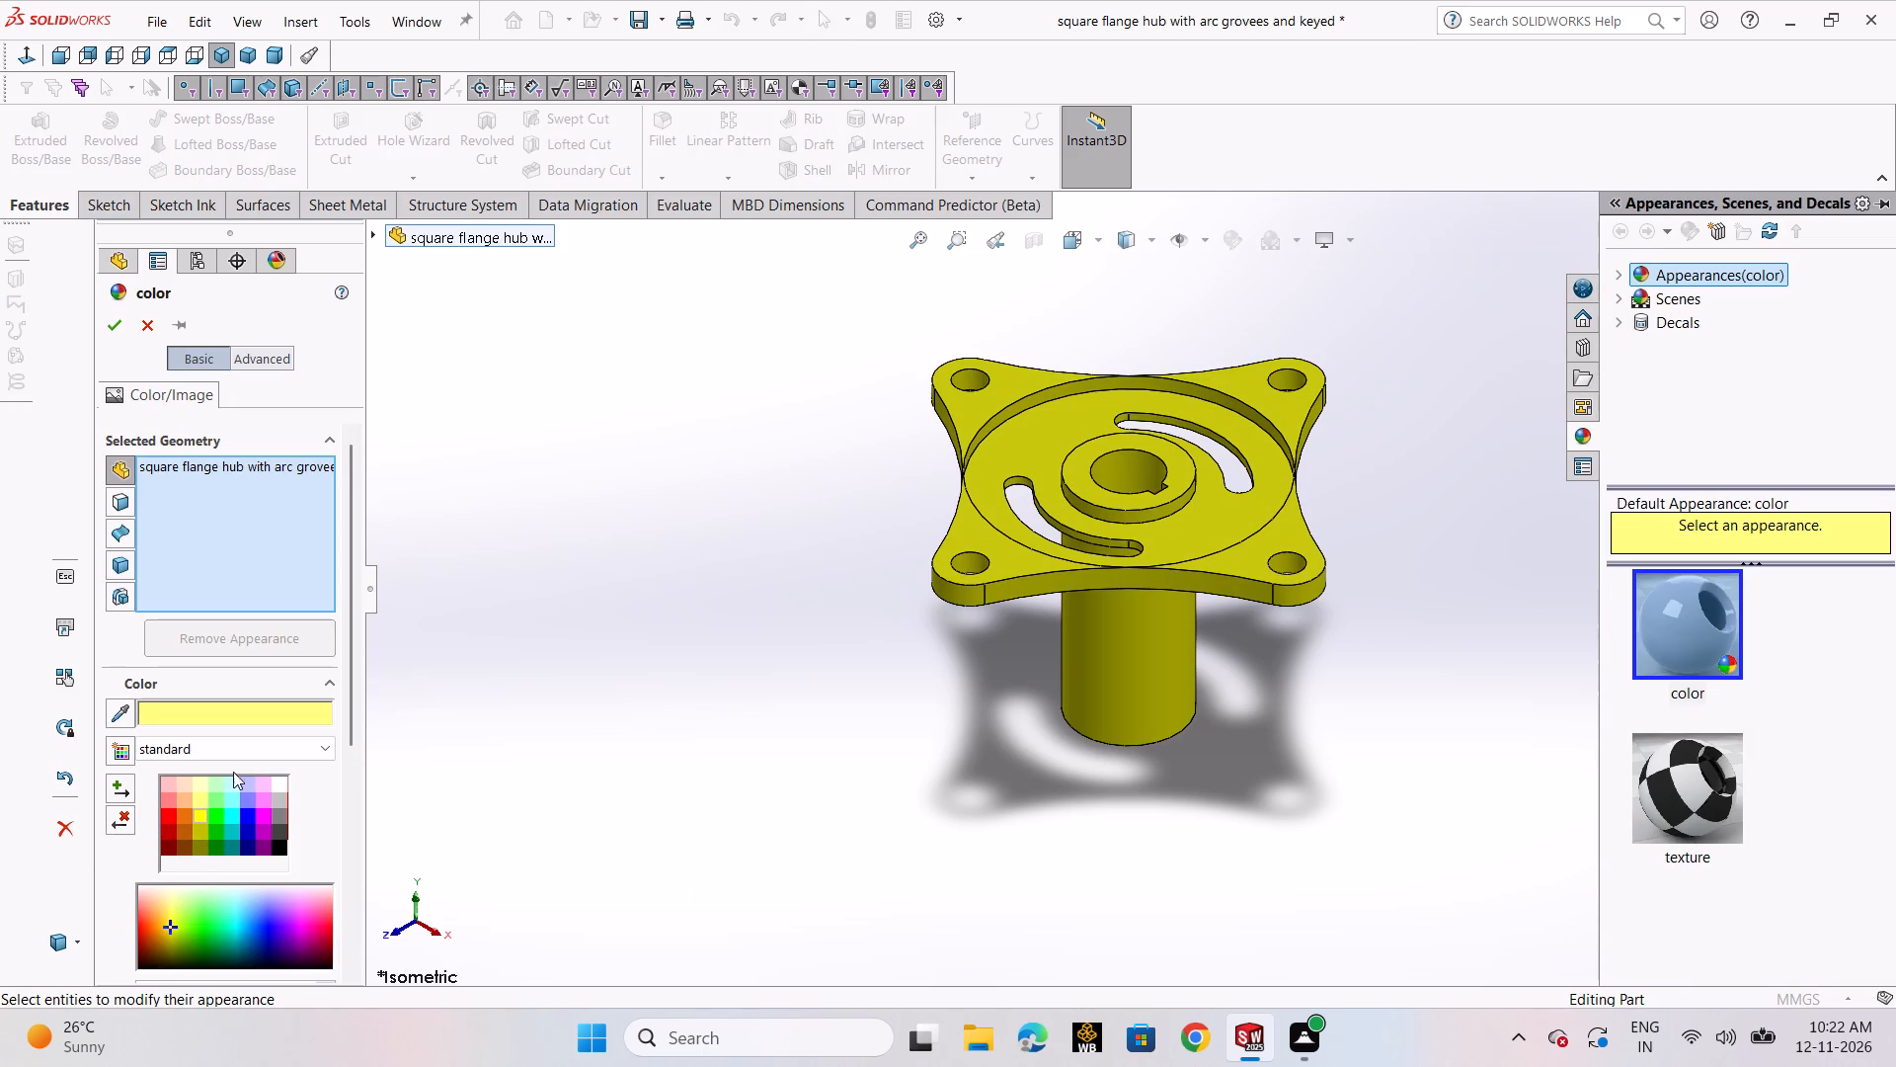
{"action": "left_click", "coordinate": [114, 327]}
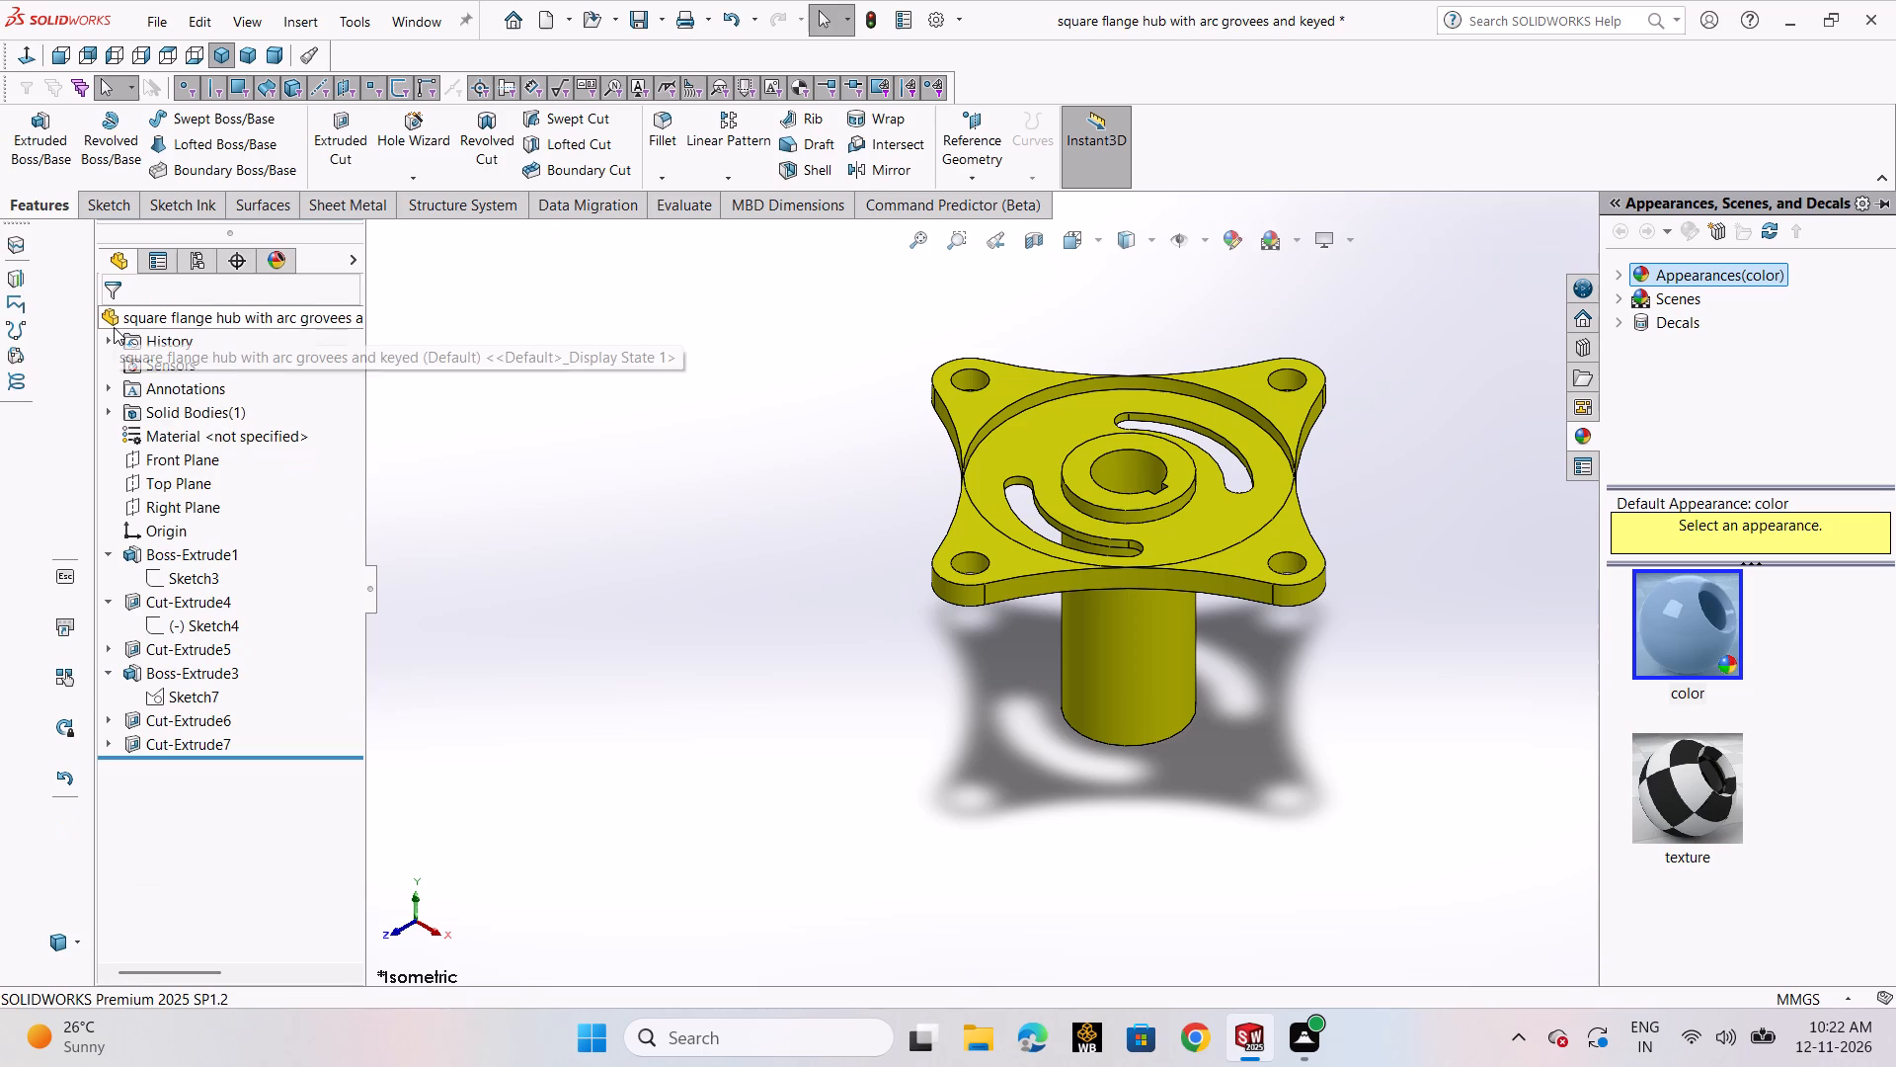
{"action": "left_click", "coordinate": [917, 786]}
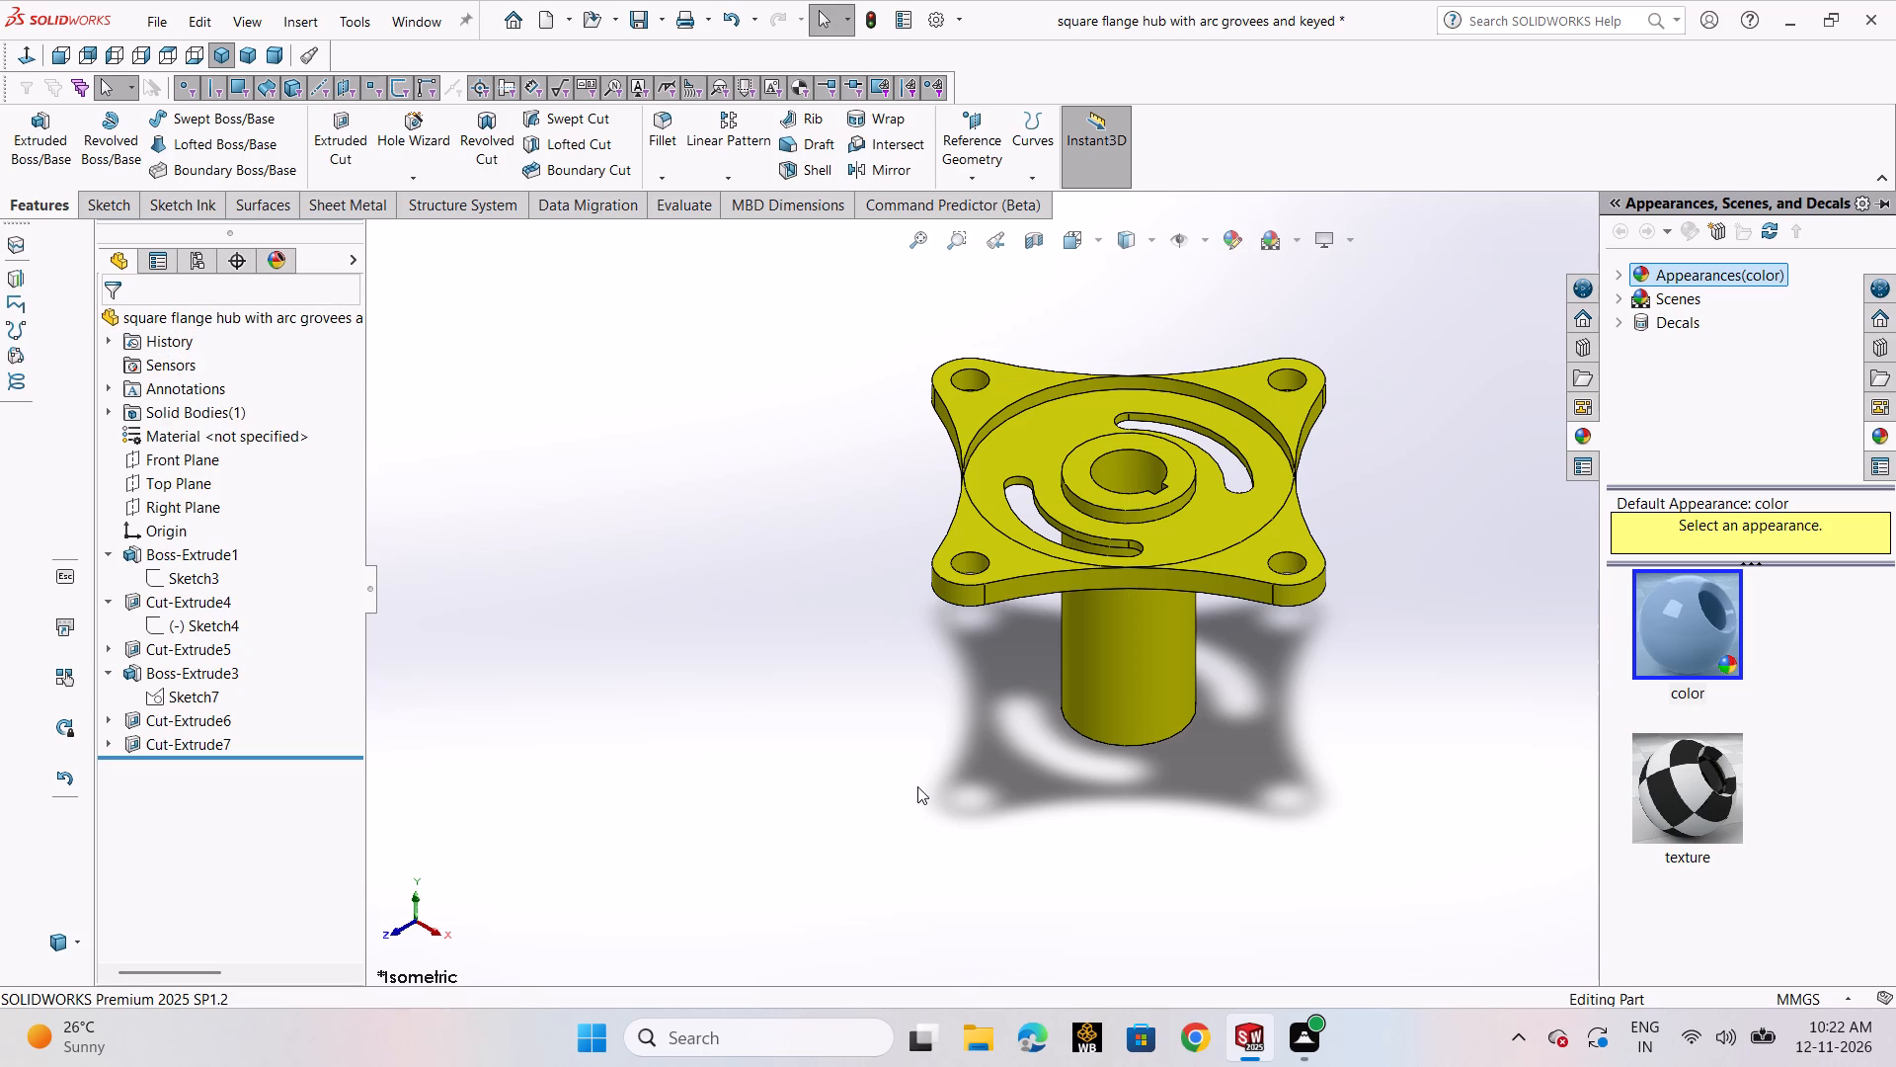
Save the coloured part file.
{"action": "key", "text": "ctrl+s"}
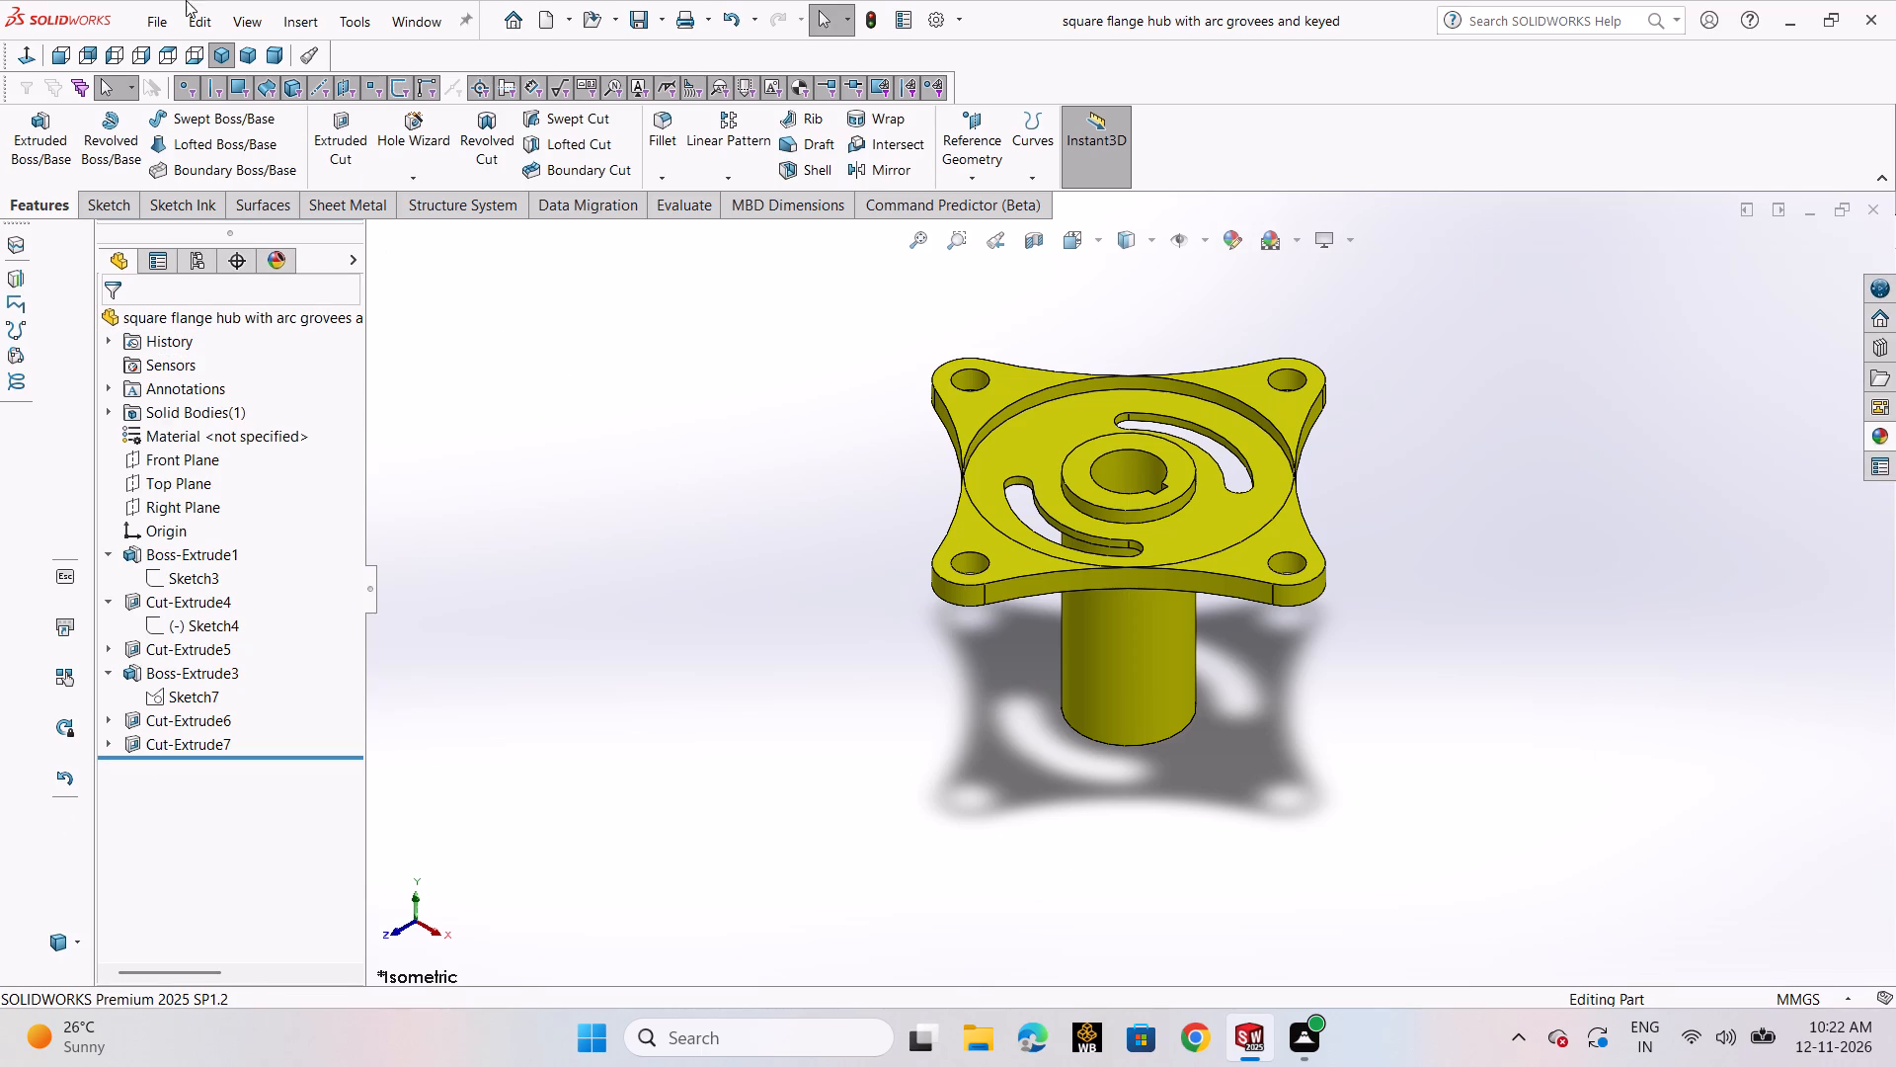
Save the part as an Adobe PDF named "square flange hub with arc grovees and keyed" in the inetenship folder.
{"action": "left_click", "coordinate": [156, 21]}
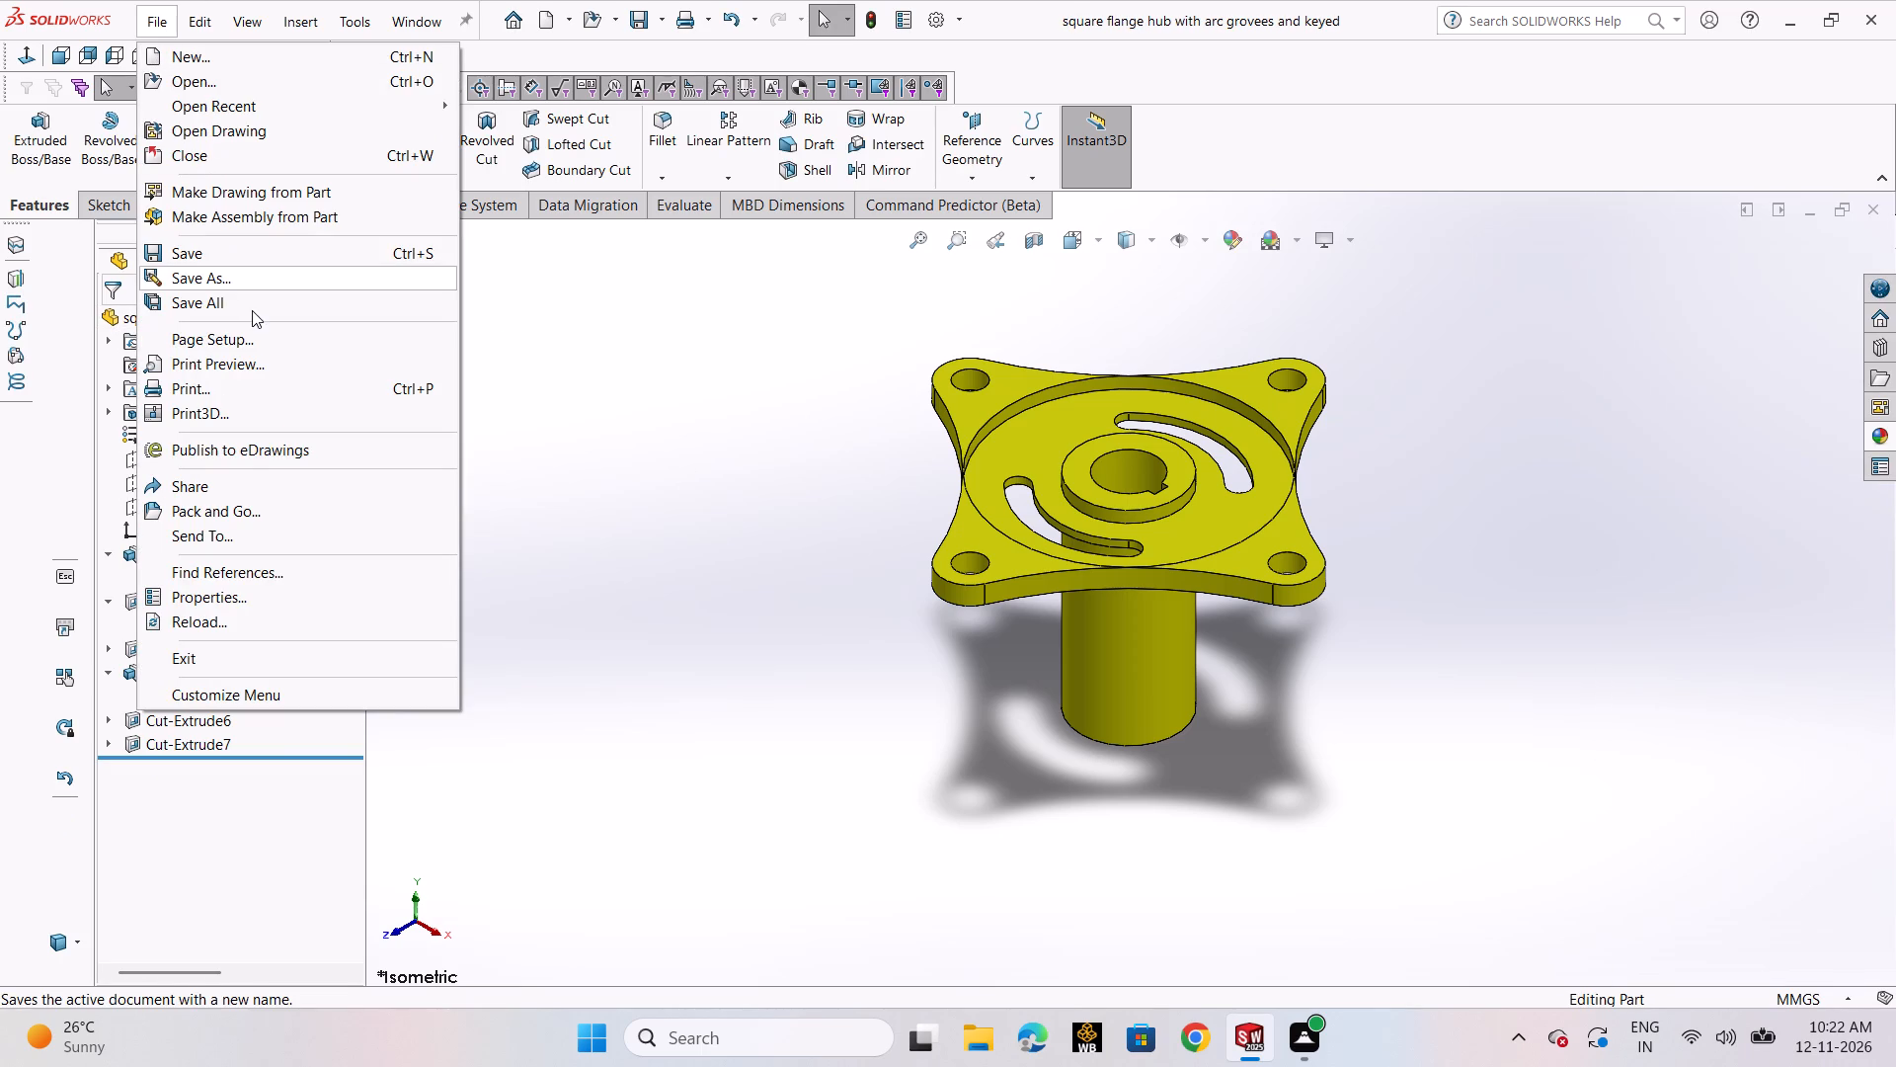
{"action": "left_click", "coordinate": [255, 282]}
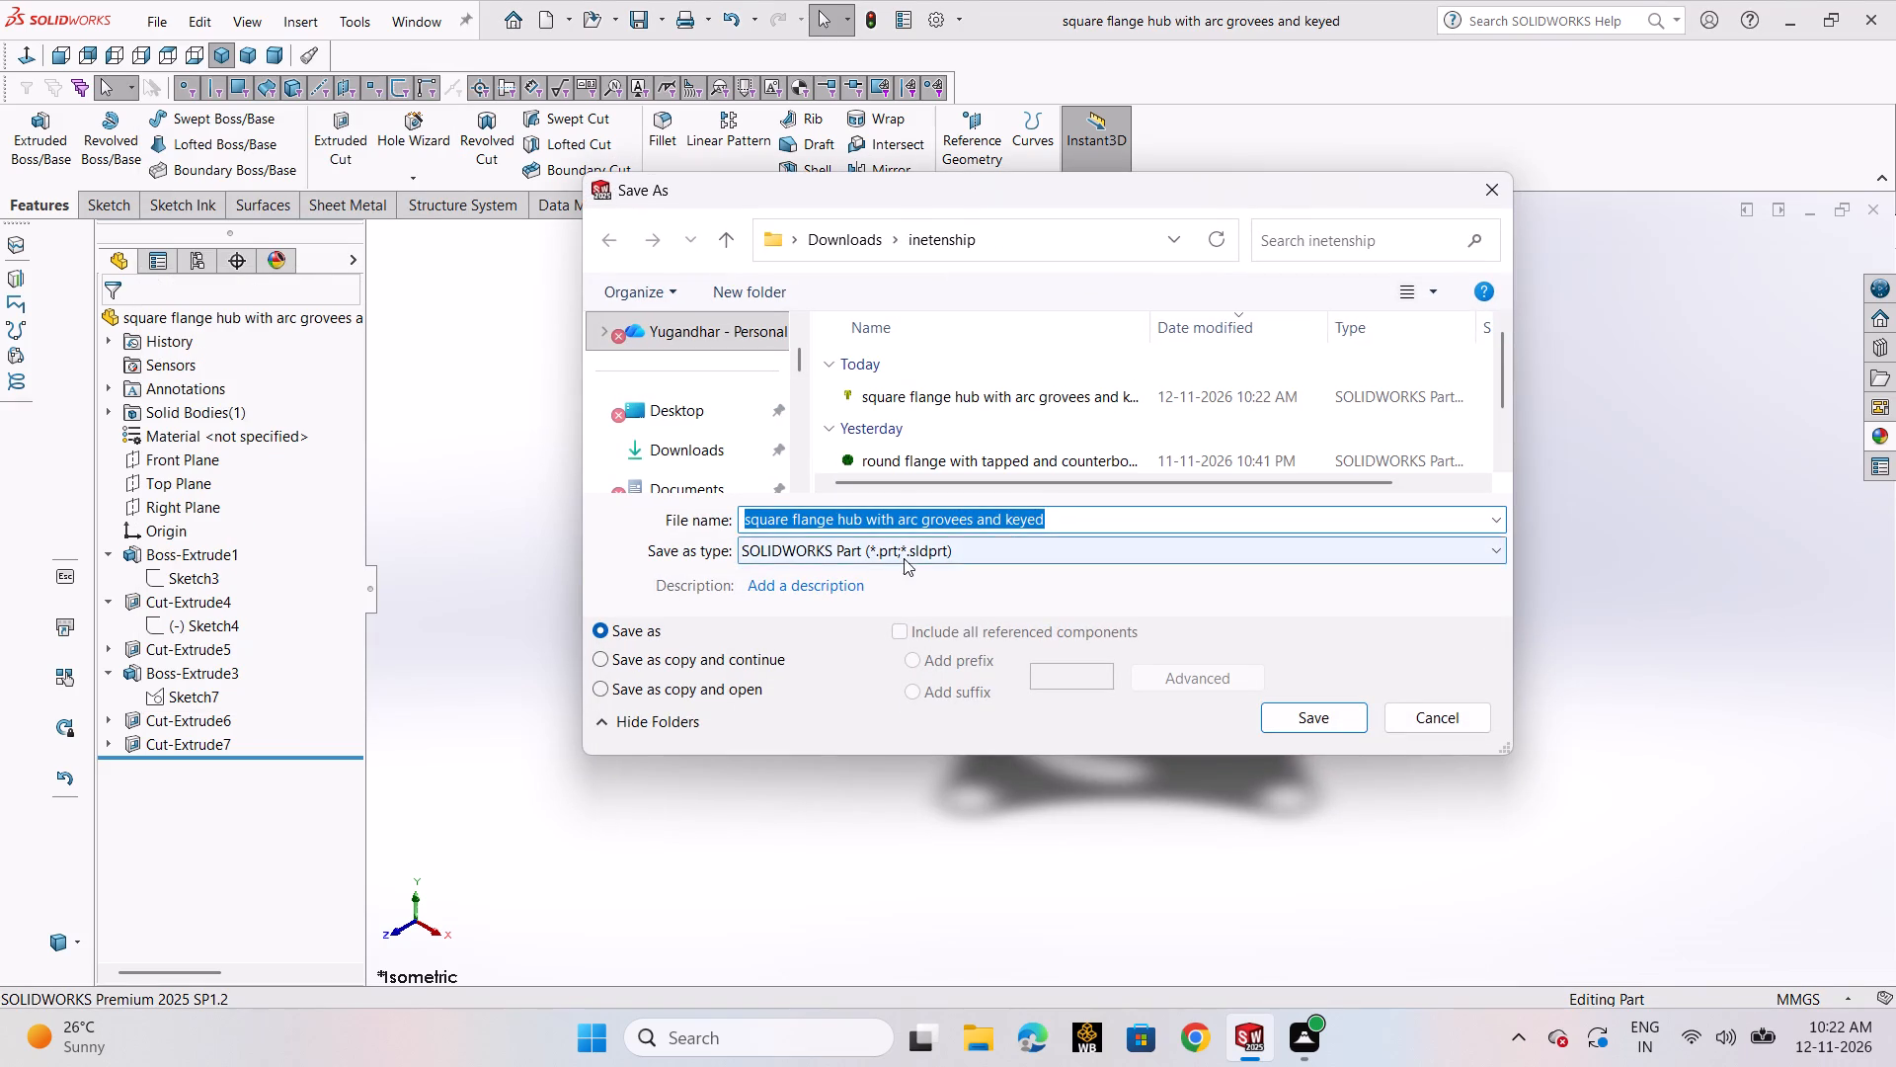
{"action": "left_click", "coordinate": [904, 558]}
{"action": "scroll", "coordinate": [902, 319], "scroll_direction": "up", "scroll_amount": 4}
{"action": "left_click", "coordinate": [934, 190]}
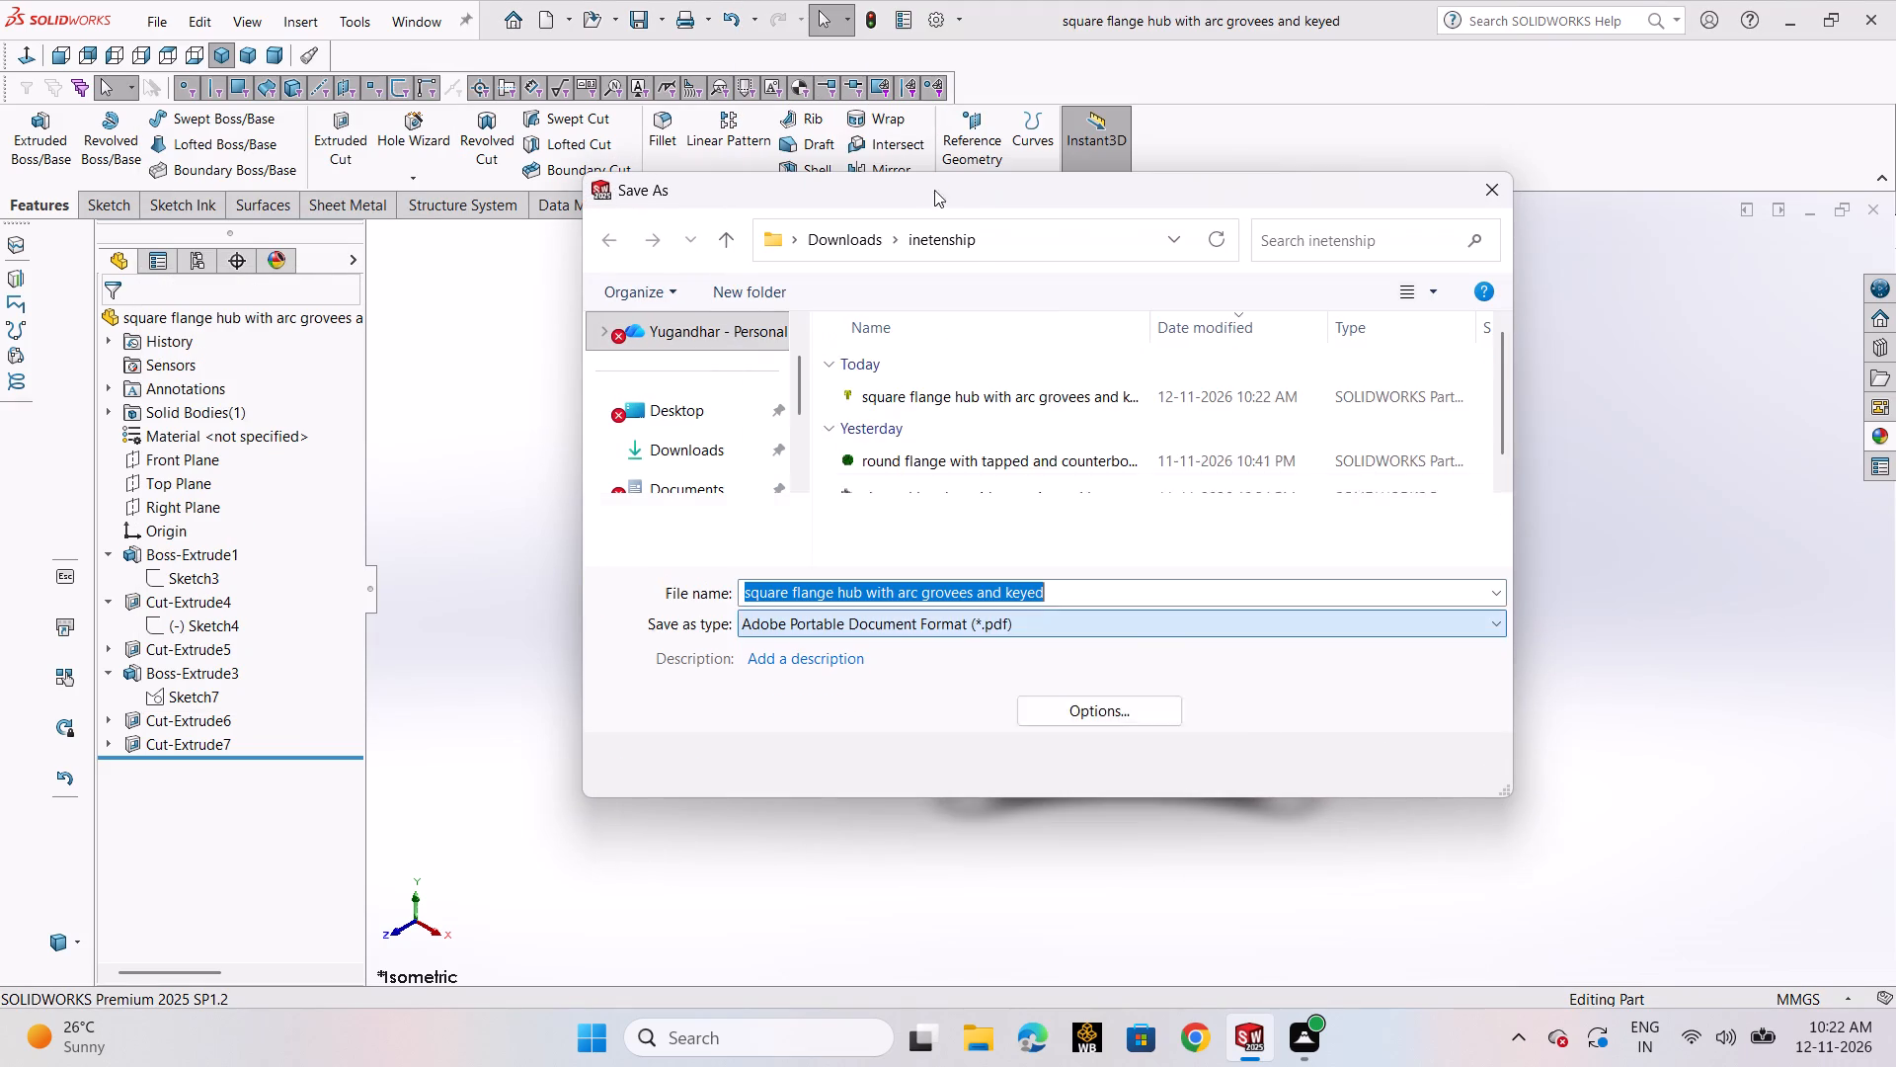
{"action": "left_click", "coordinate": [1289, 763]}
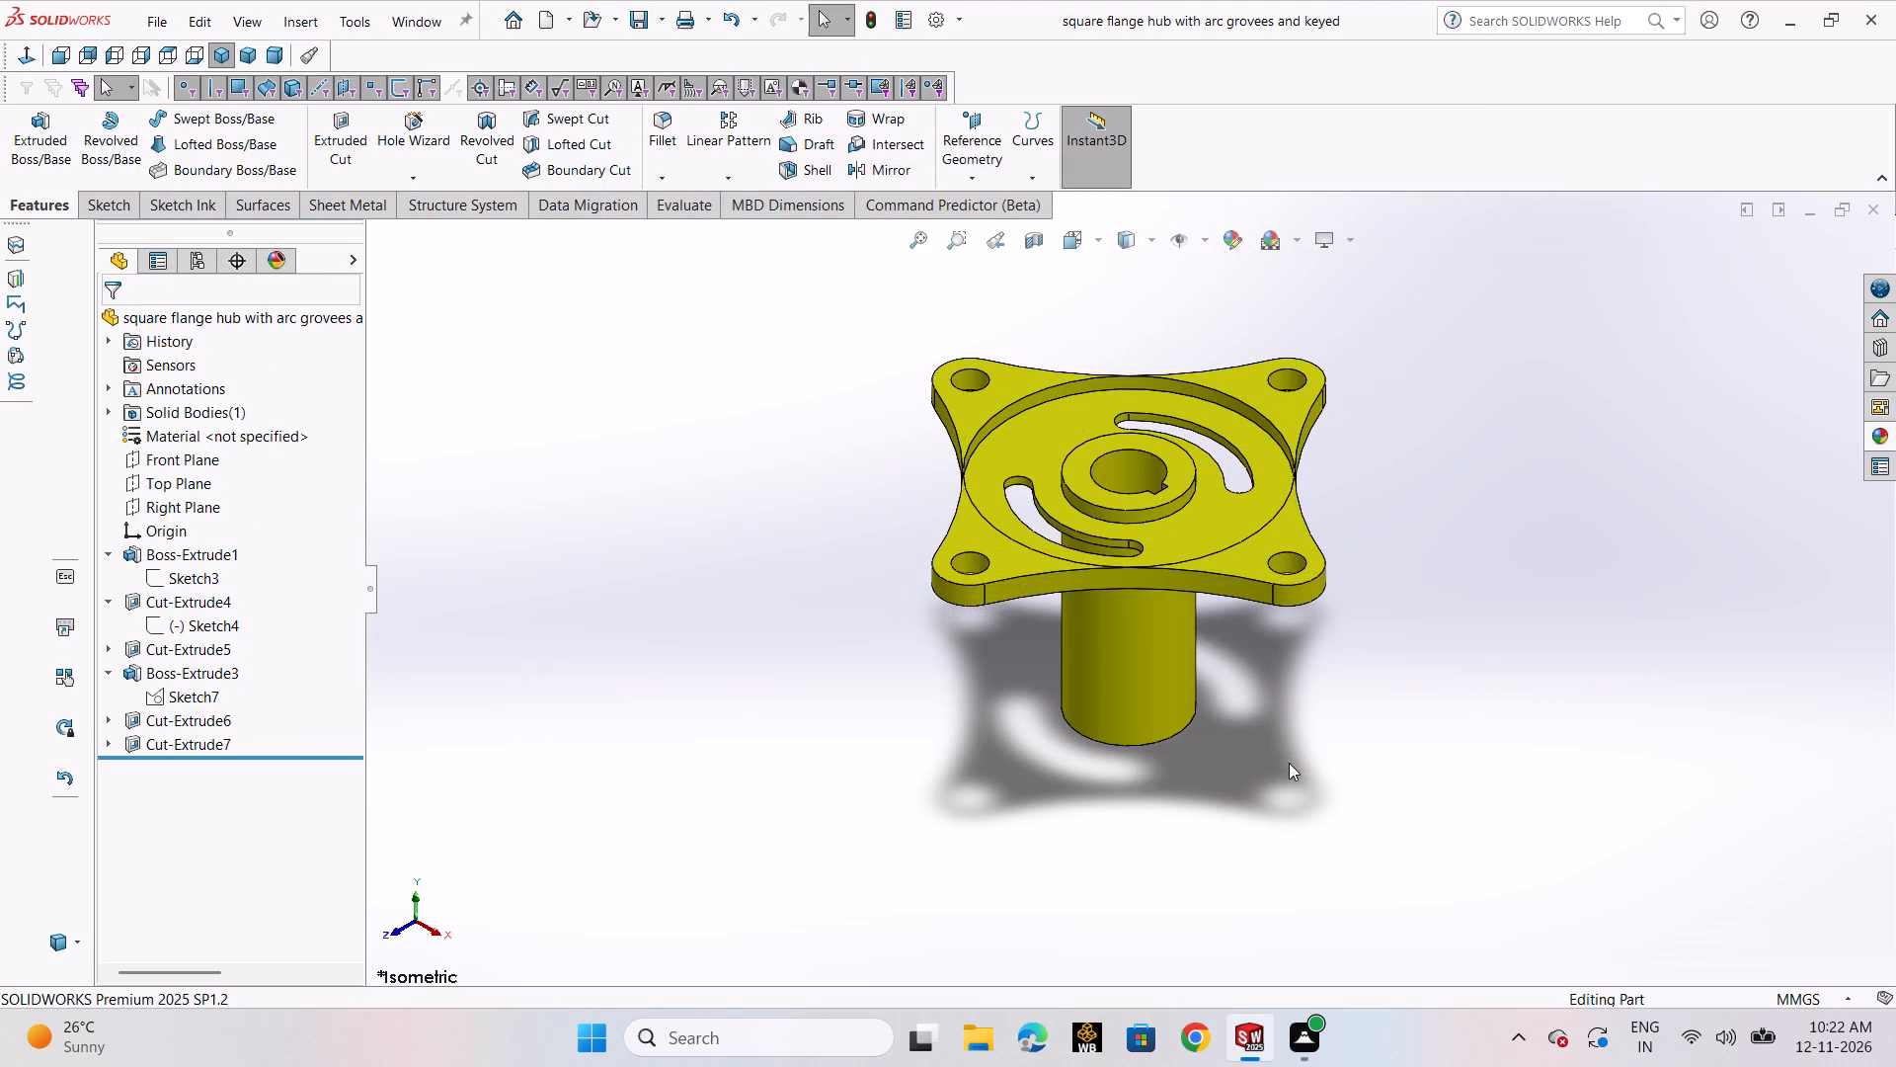